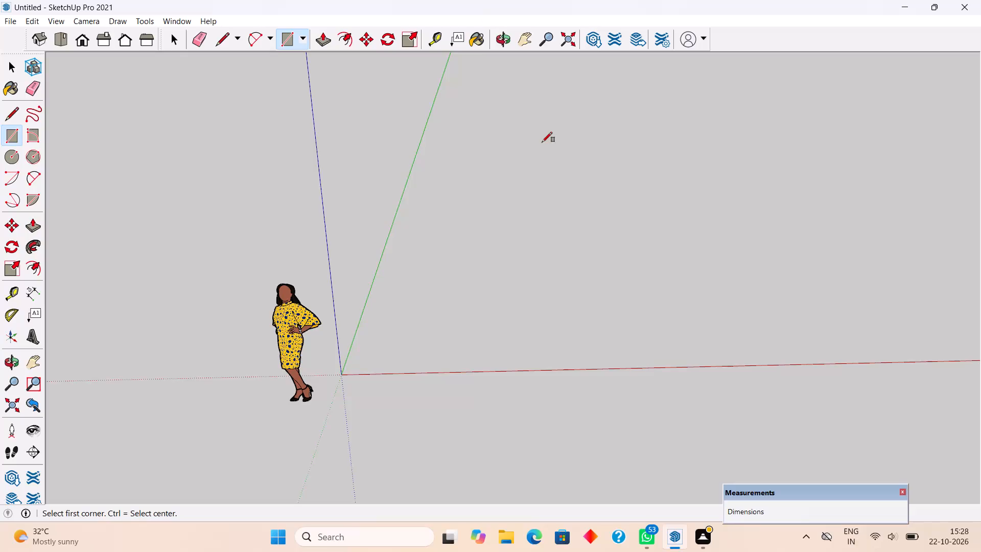
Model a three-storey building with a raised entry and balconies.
Draw a ground rectangle about 124' by 102' beside the origin, between the red and green axes.
{"action": "left_click", "coordinate": [465, 67]}
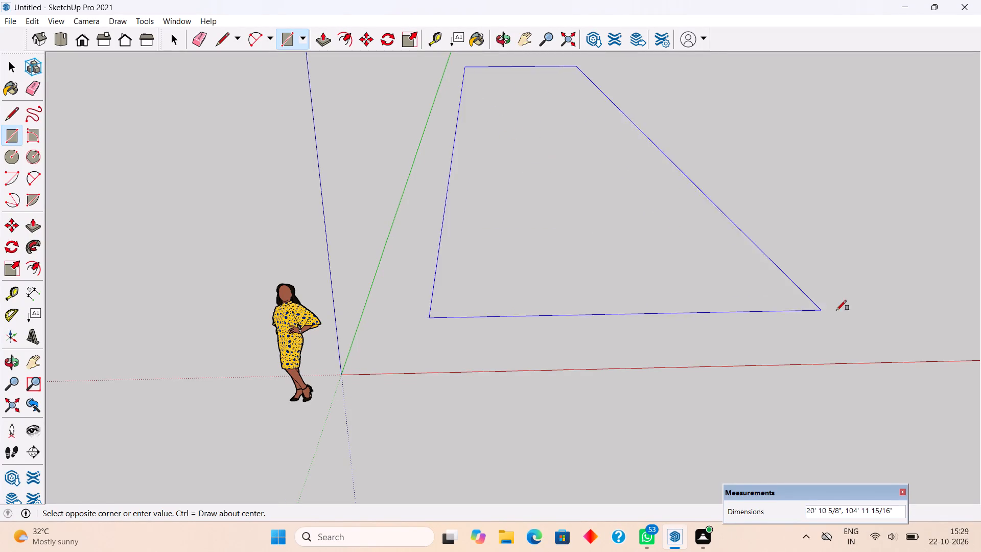
{"action": "middle_click_drag", "start_coordinate": [904, 309], "coordinate": [571, 294]}
{"action": "scroll", "coordinate": [571, 294], "scroll_direction": "down", "scroll_amount": 3}
{"action": "scroll", "coordinate": [603, 326], "scroll_direction": "down", "scroll_amount": 5}
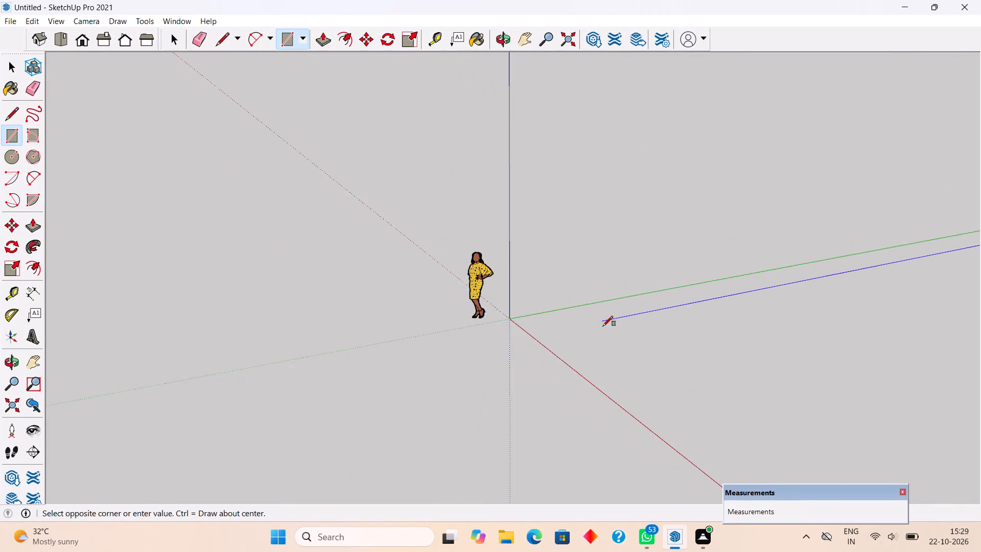
{"action": "scroll", "coordinate": [603, 326], "scroll_direction": "down", "scroll_amount": 5}
{"action": "scroll", "coordinate": [511, 287], "scroll_direction": "down", "scroll_amount": 5}
{"action": "scroll", "coordinate": [363, 250], "scroll_direction": "down", "scroll_amount": 15}
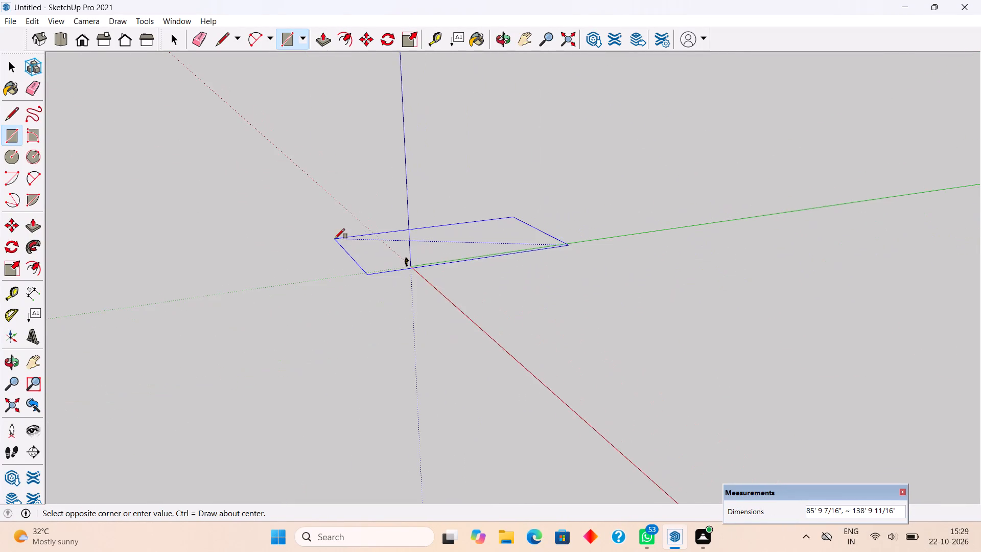
{"action": "scroll", "coordinate": [617, 374], "scroll_direction": "up", "scroll_amount": 5}
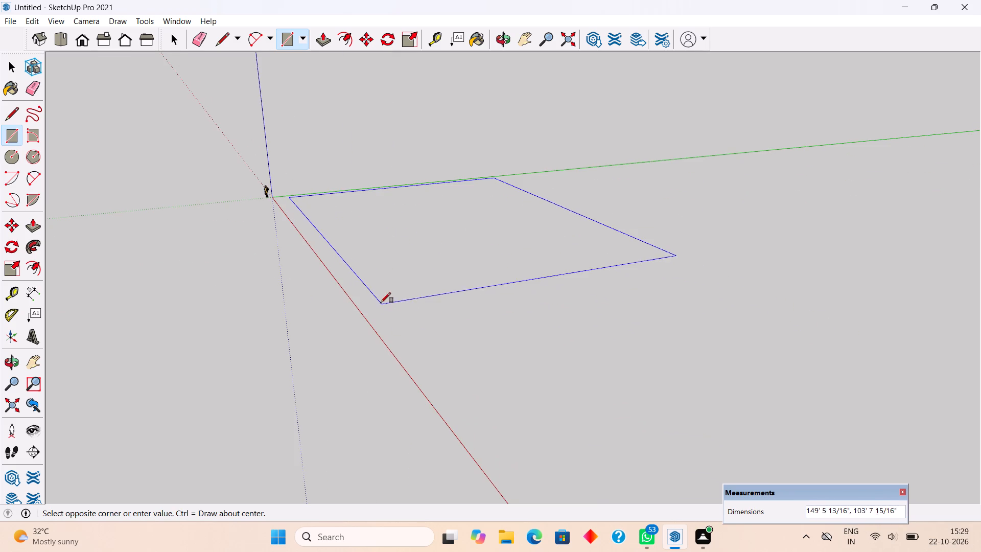
{"action": "left_click", "coordinate": [364, 276]}
{"action": "middle_click_drag", "start_coordinate": [253, 376], "coordinate": [762, 478]}
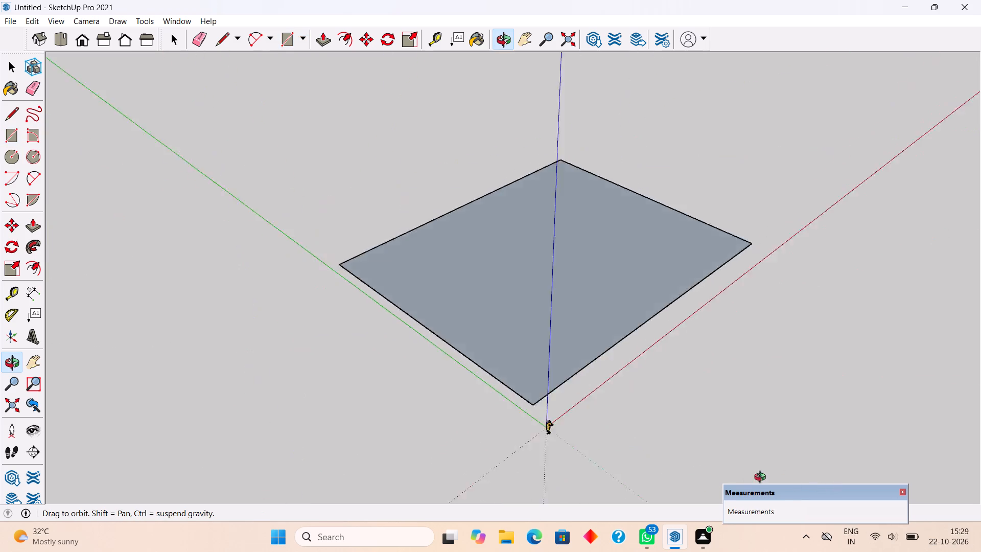
{"action": "middle_click_drag", "start_coordinate": [762, 478], "coordinate": [580, 540]}
{"action": "key", "text": "space"}
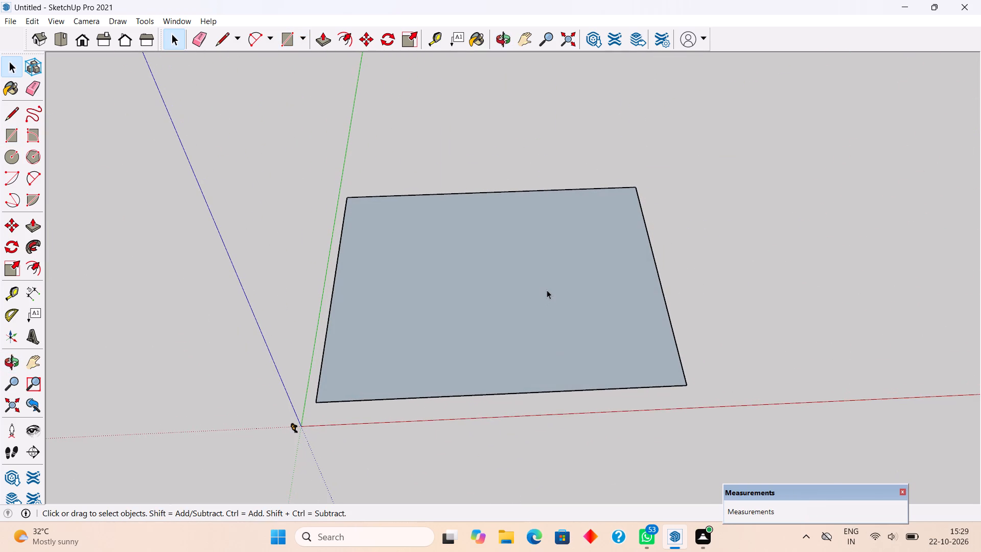
Push/Pull the ground rectangle up 6" to form a base slab.
{"action": "key", "text": "r"}
{"action": "key", "text": "p"}
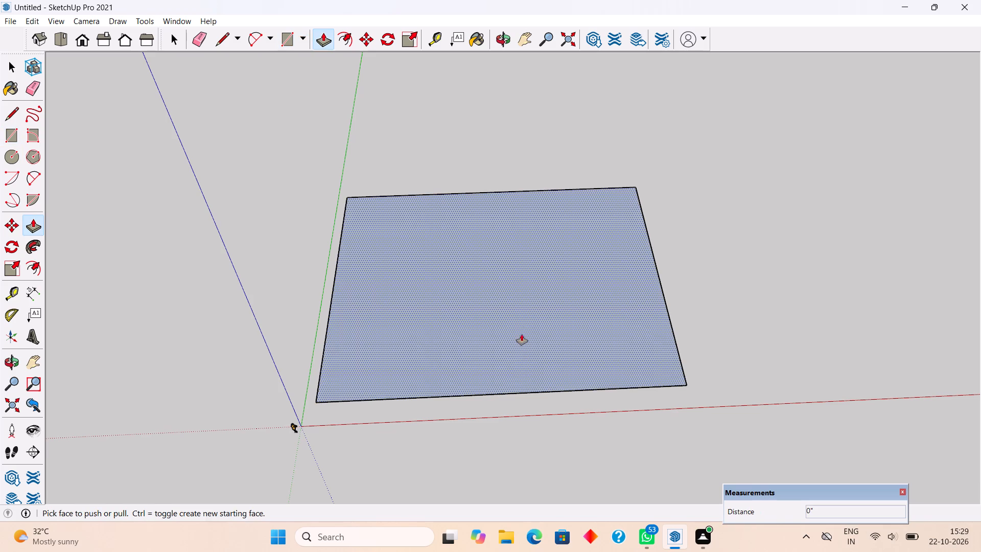
{"action": "left_click", "coordinate": [531, 367]}
{"action": "type", "text": "6\""}
{"action": "key", "text": "Return"}
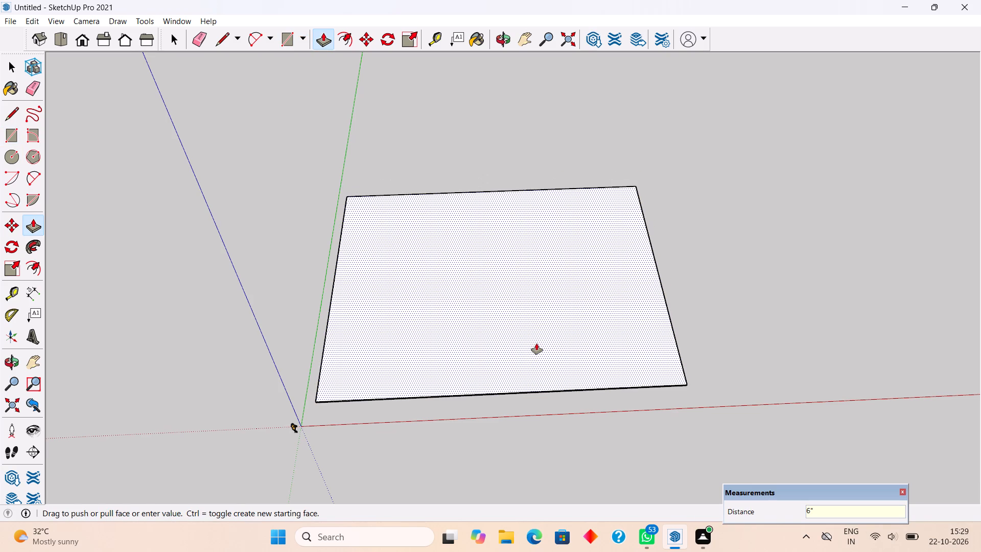
{"action": "key", "text": "space"}
Make the whole base slab, with all its faces and edges, a group.
{"action": "middle_click_drag", "start_coordinate": [543, 435], "coordinate": [532, 270]}
{"action": "scroll", "coordinate": [532, 257], "scroll_direction": "up", "scroll_amount": 1}
{"action": "scroll", "coordinate": [542, 299], "scroll_direction": "up", "scroll_amount": 5}
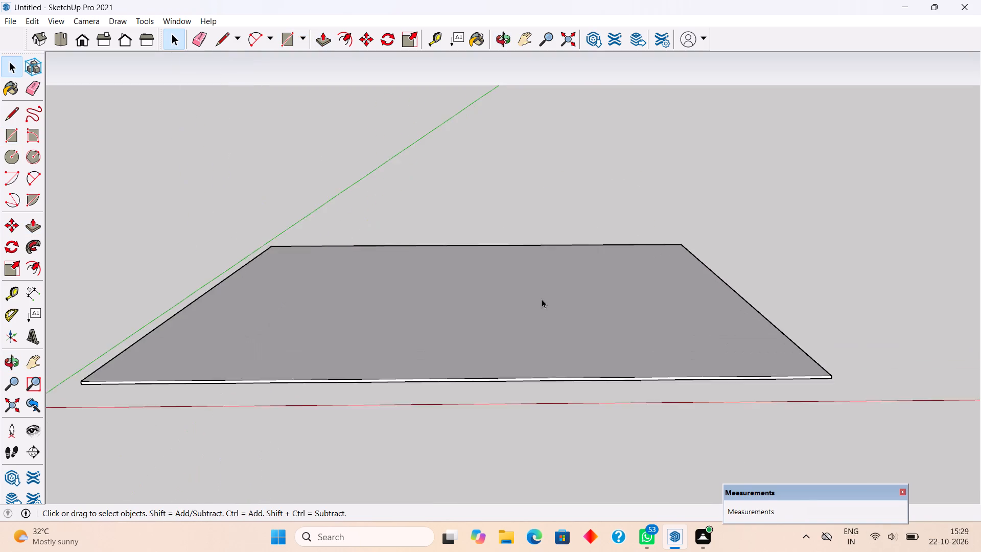
{"action": "triple_click", "coordinate": [534, 394]}
{"action": "right_click", "coordinate": [534, 394]}
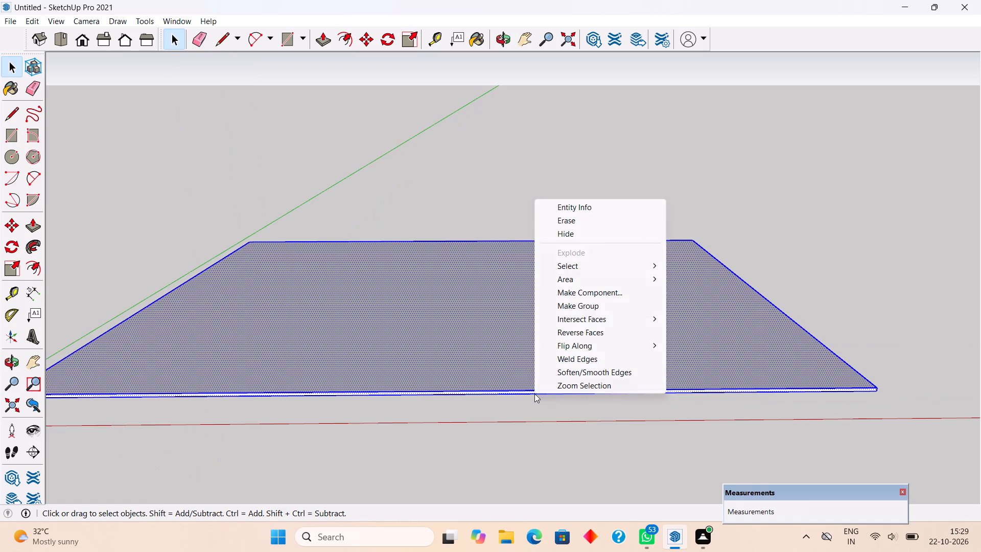
{"action": "left_click", "coordinate": [592, 305]}
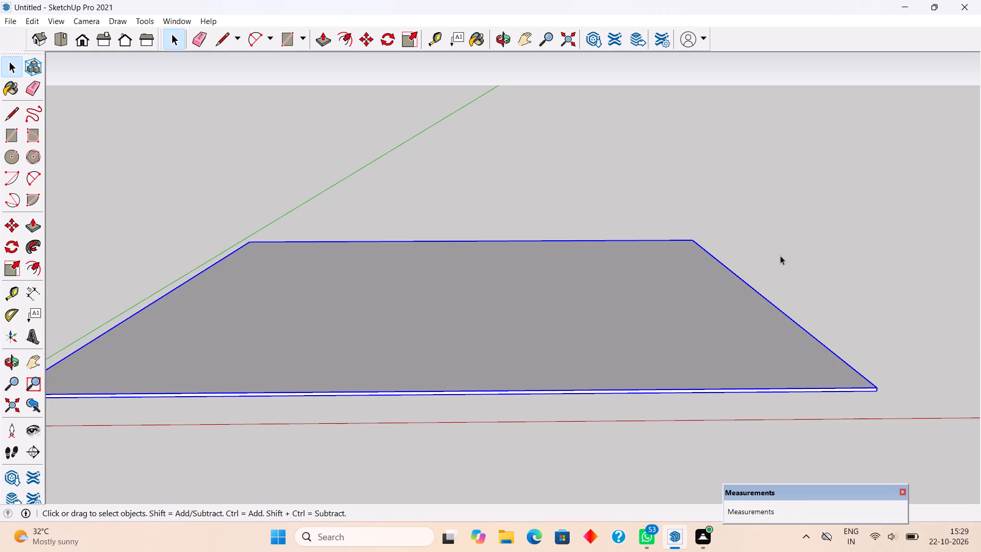
{"action": "left_click", "coordinate": [780, 256]}
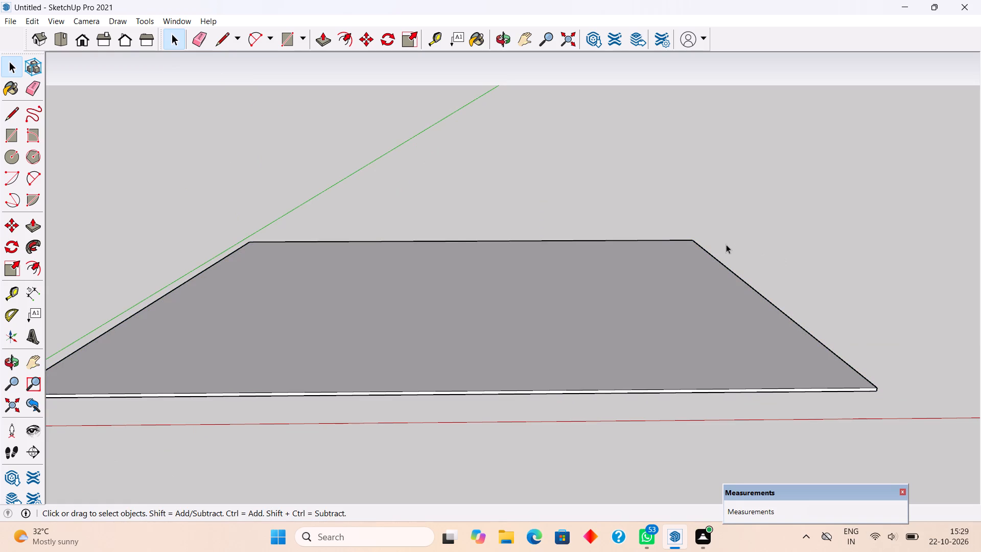
Draw an 80' by 40' rectangle on top of the base slab, starting near its back corner by the green axis.
{"action": "scroll", "coordinate": [726, 244], "scroll_direction": "down", "scroll_amount": 1}
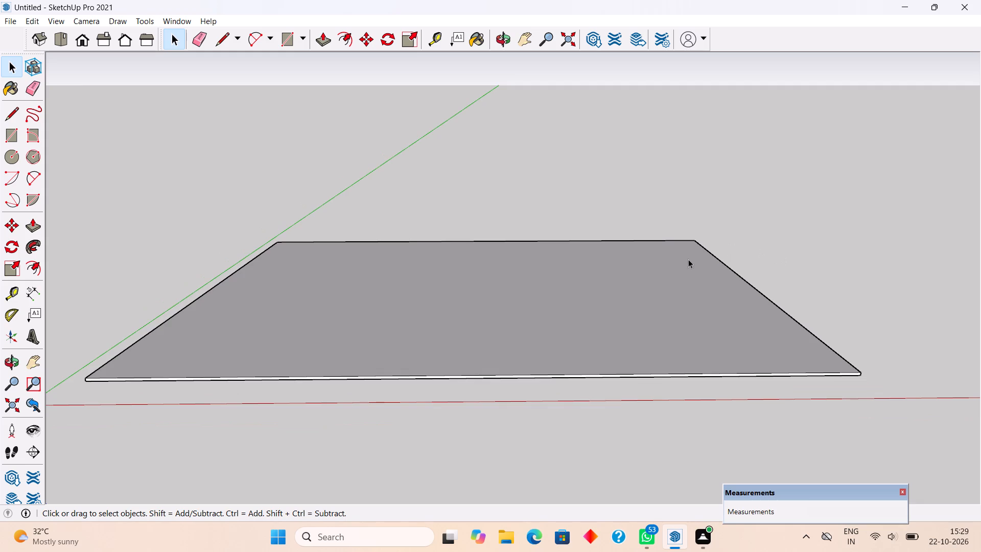
{"action": "scroll", "coordinate": [687, 260], "scroll_direction": "down", "scroll_amount": 4}
{"action": "middle_click_drag", "start_coordinate": [687, 260], "coordinate": [679, 461]}
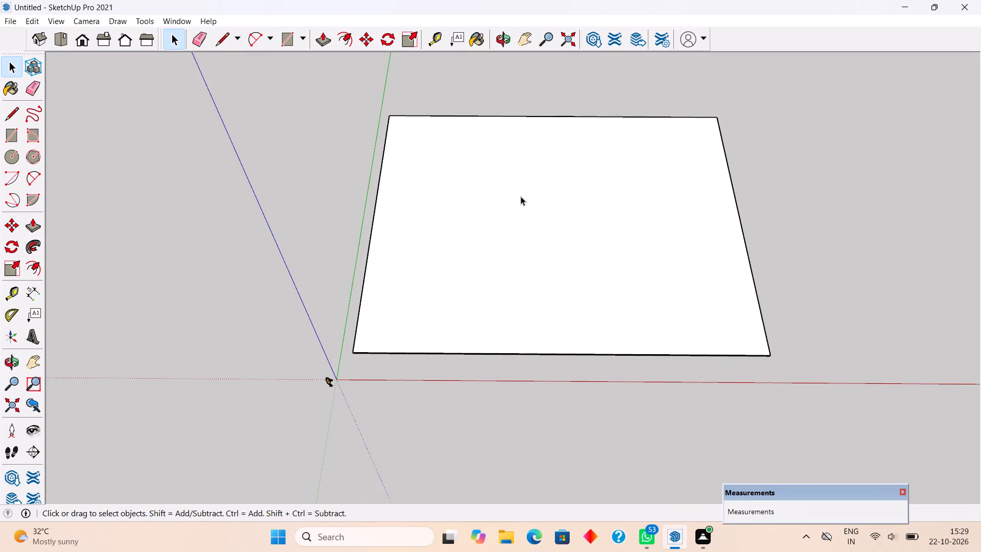
{"action": "key", "text": "r"}
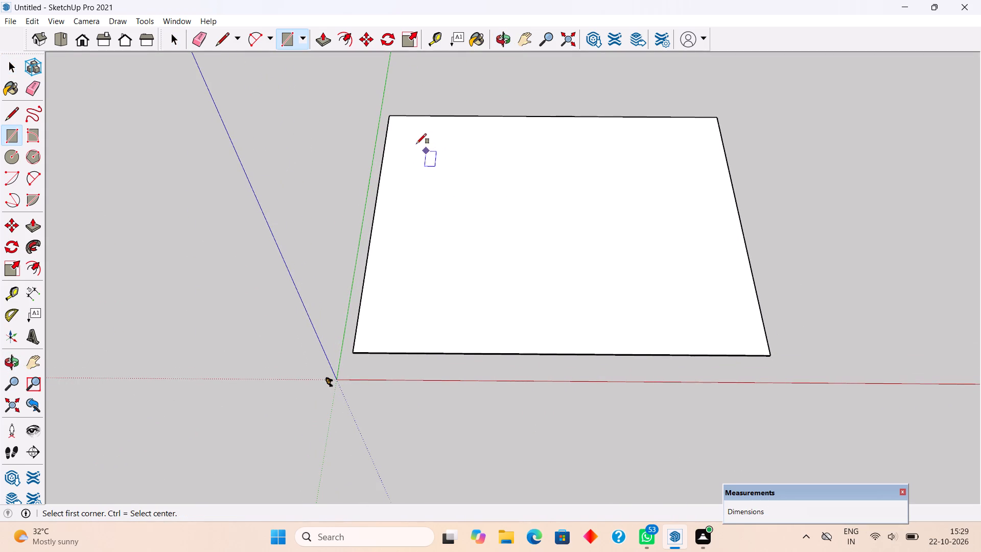
{"action": "left_click", "coordinate": [415, 142]}
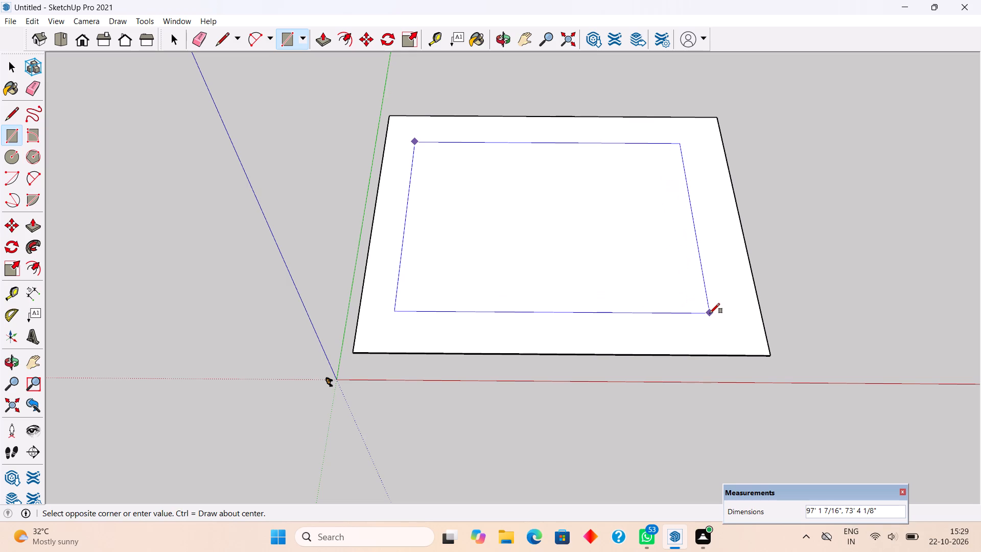
{"action": "type", "text": "80',"}
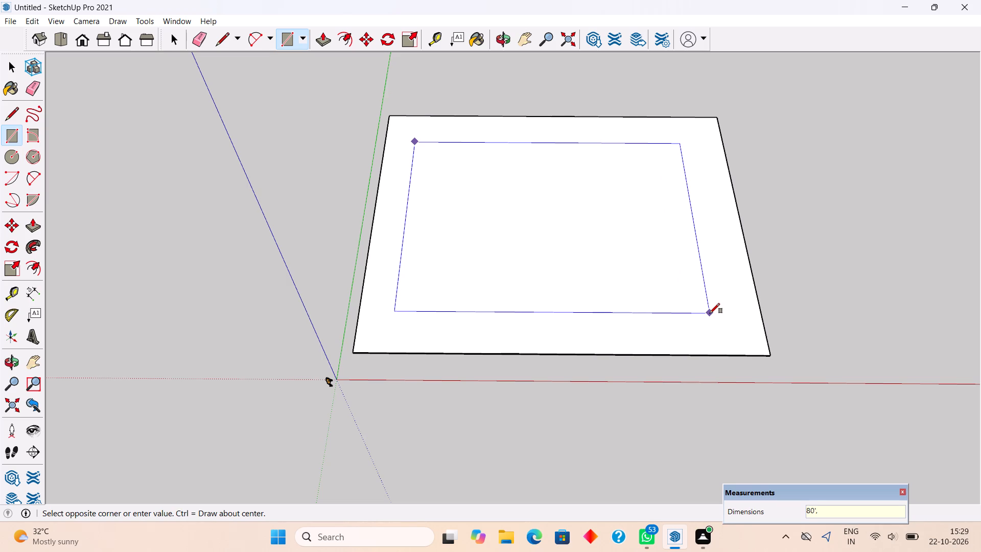
{"action": "type", "text": "40'"}
{"action": "key", "text": "Return"}
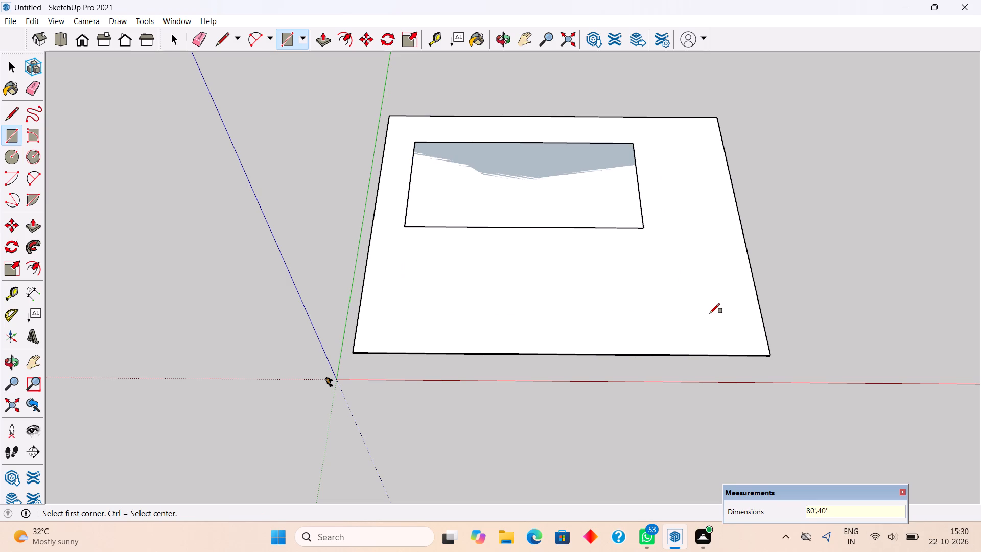
{"action": "key", "text": "space"}
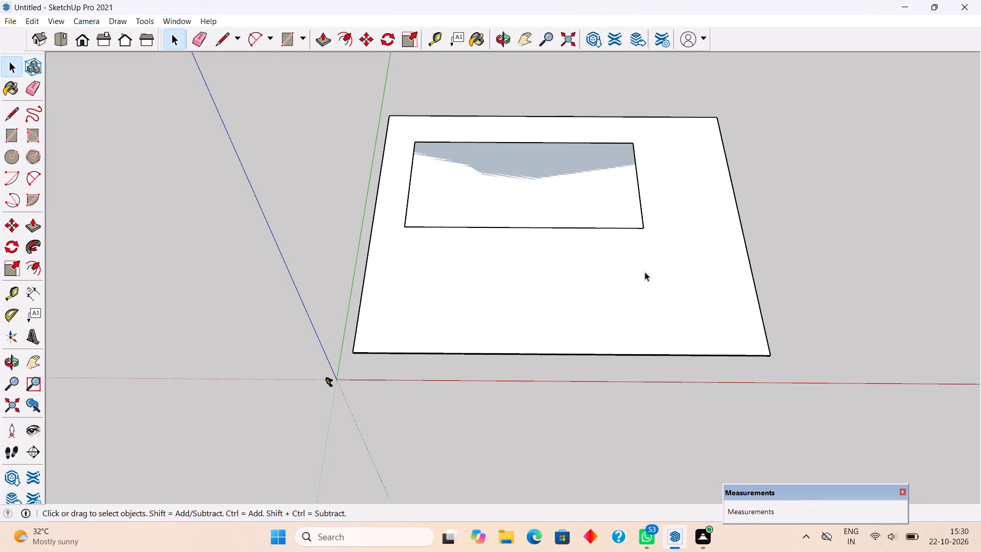
Push/Pull the 80' by 40' rectangle up 2' to form a raised platform.
{"action": "key", "text": "p"}
{"action": "left_click", "coordinate": [590, 205]}
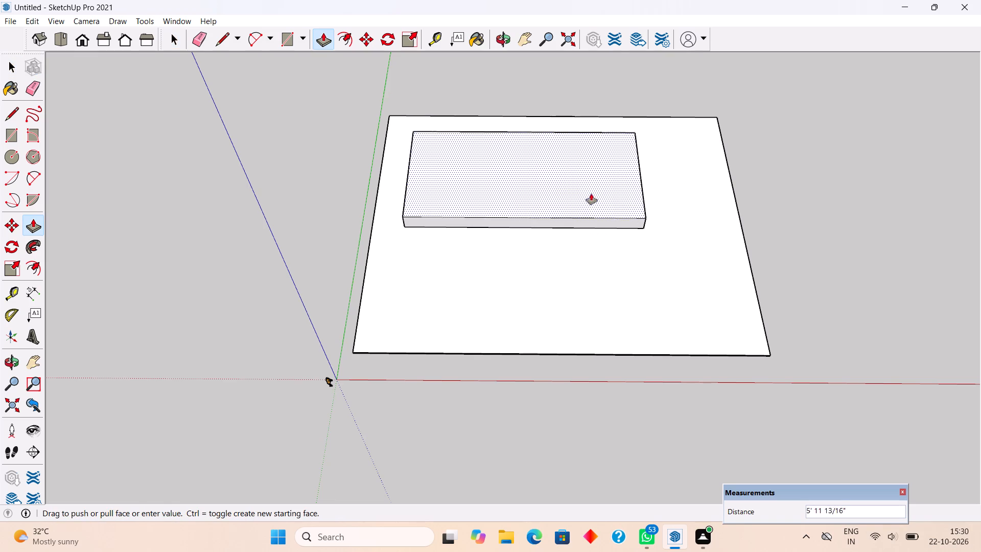
{"action": "type", "text": "2'"}
{"action": "key", "text": "Return"}
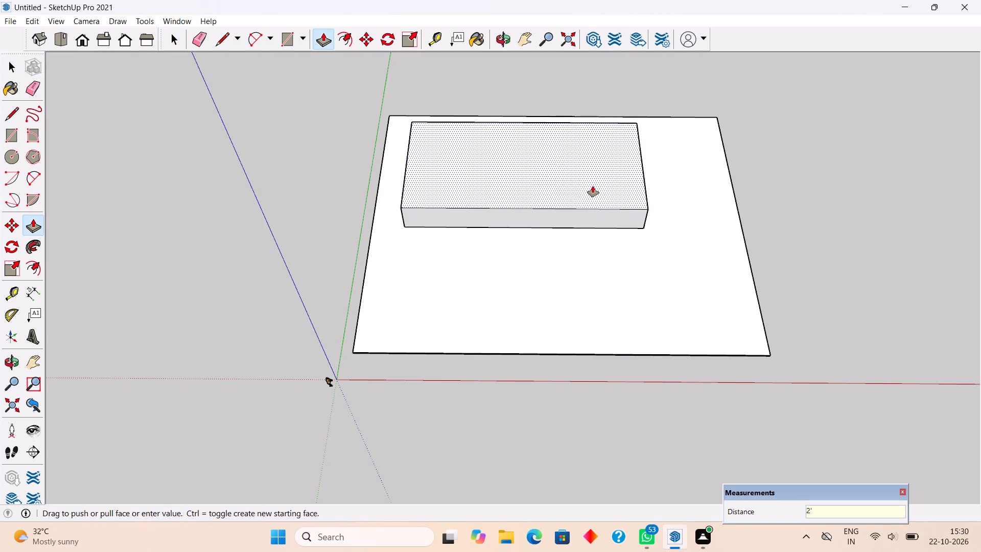
{"action": "key", "text": "space"}
Make the entire raised platform a group.
{"action": "triple_click", "coordinate": [595, 205]}
{"action": "right_click", "coordinate": [595, 205]}
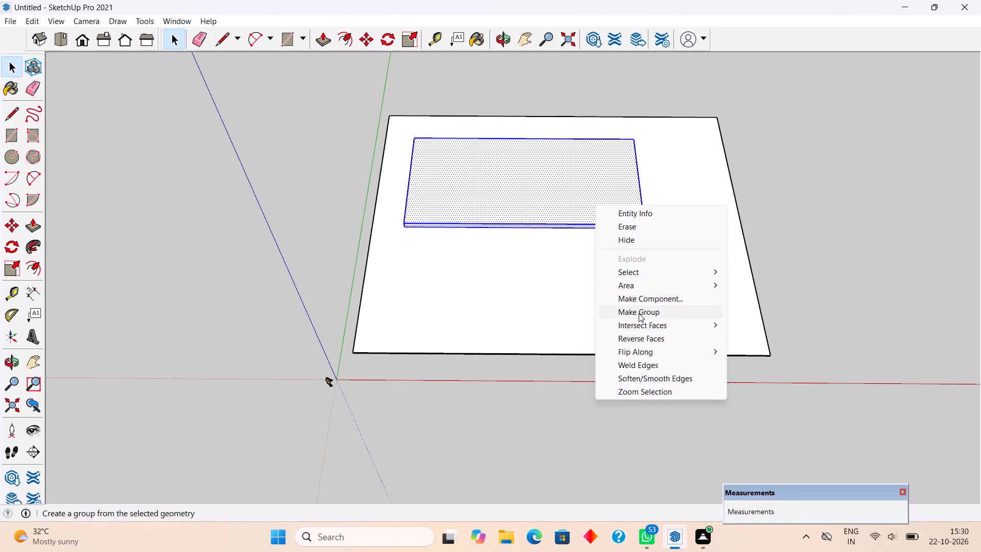
{"action": "left_click", "coordinate": [639, 313]}
Move the platform group about 36' toward the red axis, and about 21' along the red direction away from the origin.
{"action": "left_click", "coordinate": [589, 189]}
{"action": "key", "text": "m"}
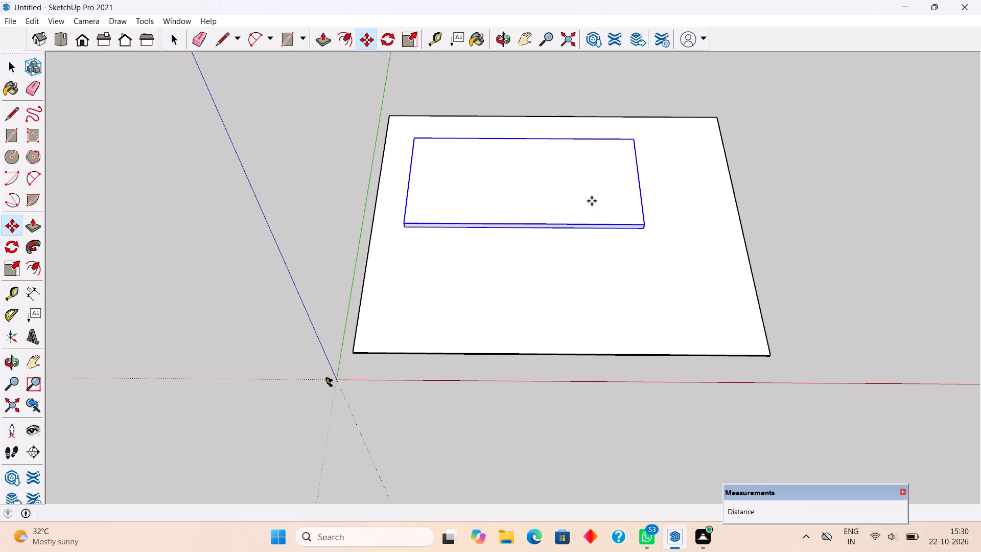
{"action": "left_click", "coordinate": [592, 201]}
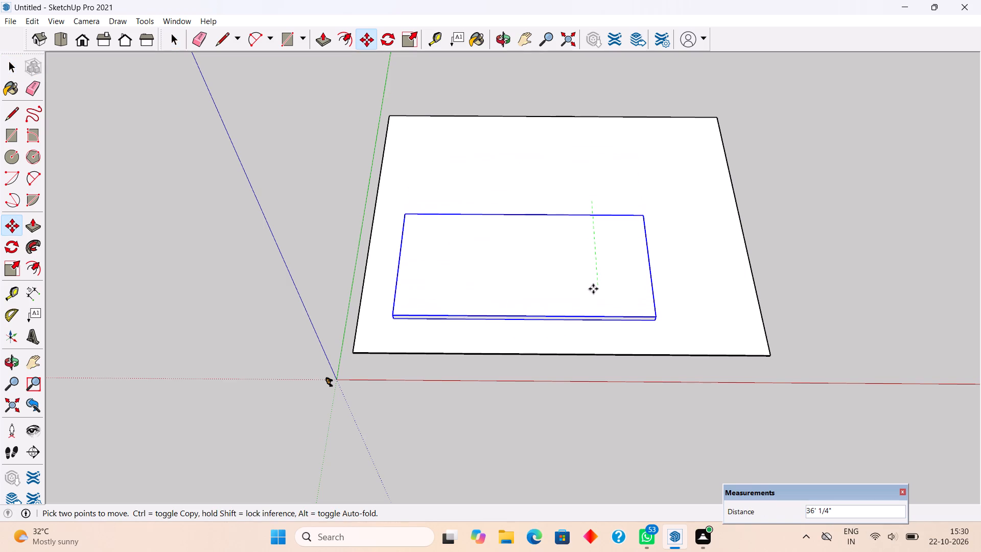
{"action": "left_click", "coordinate": [593, 289]}
{"action": "left_click", "coordinate": [593, 289]}
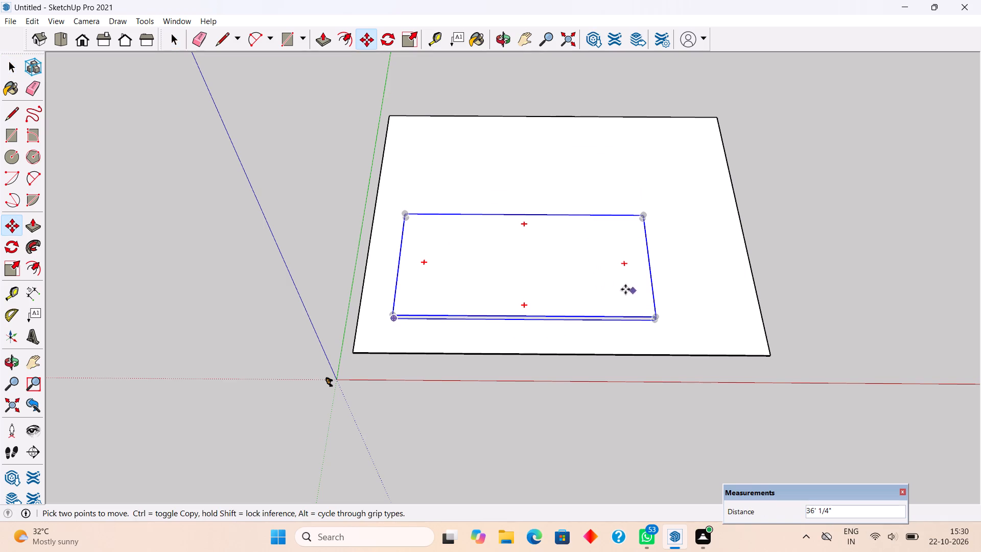
{"action": "left_click", "coordinate": [570, 281]}
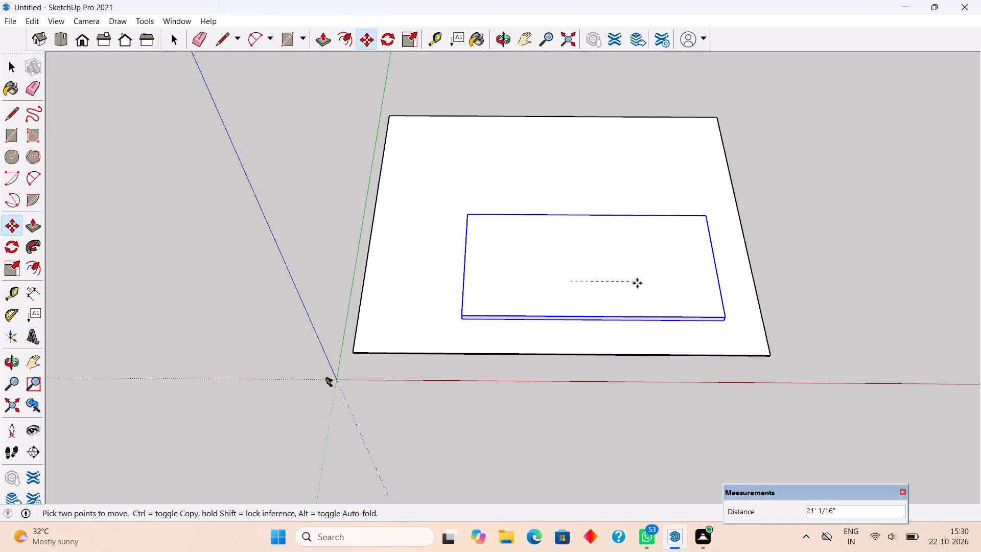
{"action": "left_click", "coordinate": [637, 283]}
{"action": "key", "text": "m"}
{"action": "left_click", "coordinate": [778, 229]}
{"action": "key", "text": "m"}
{"action": "left_click", "coordinate": [778, 229]}
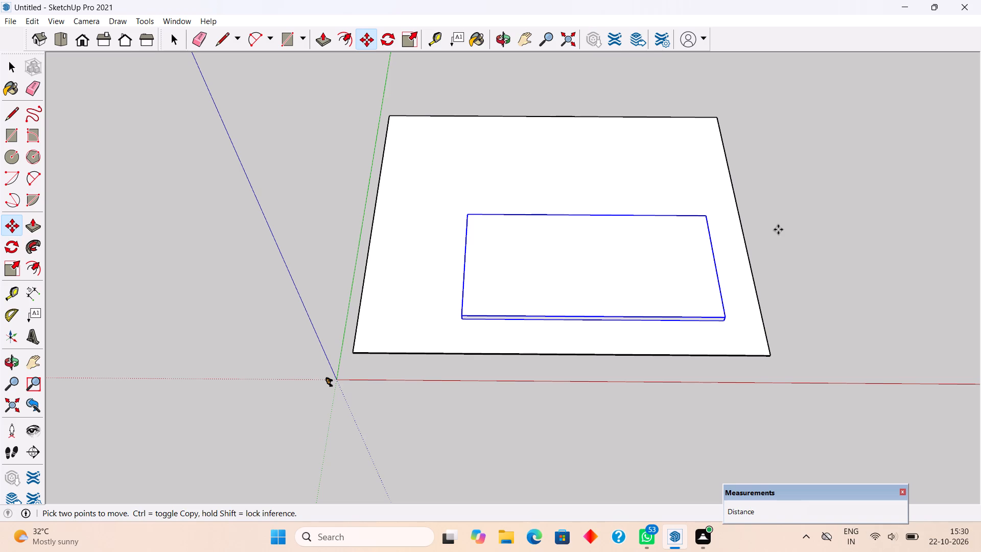
{"action": "key", "text": "space"}
{"action": "left_click", "coordinate": [778, 229]}
Place a guide line 9" inside the platform's long edge that lies farther from the red axis.
{"action": "middle_click_drag", "start_coordinate": [790, 255], "coordinate": [697, 123]}
{"action": "scroll", "coordinate": [769, 339], "scroll_direction": "up", "scroll_amount": 2}
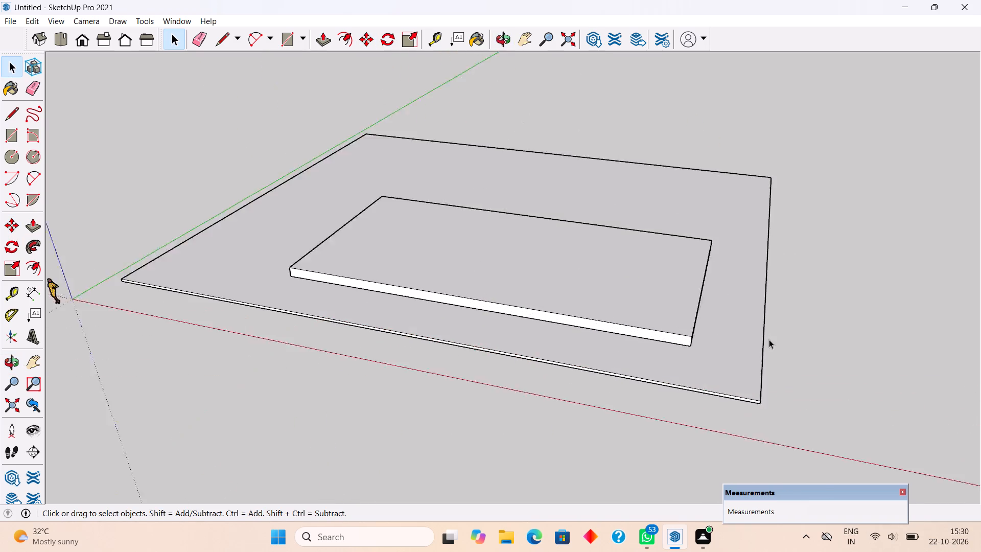
{"action": "scroll", "coordinate": [769, 339], "scroll_direction": "up", "scroll_amount": 10}
{"action": "middle_click_drag", "start_coordinate": [742, 281], "coordinate": [495, 403]}
{"action": "scroll", "coordinate": [495, 403], "scroll_direction": "down", "scroll_amount": 3}
{"action": "scroll", "coordinate": [489, 301], "scroll_direction": "down", "scroll_amount": 8}
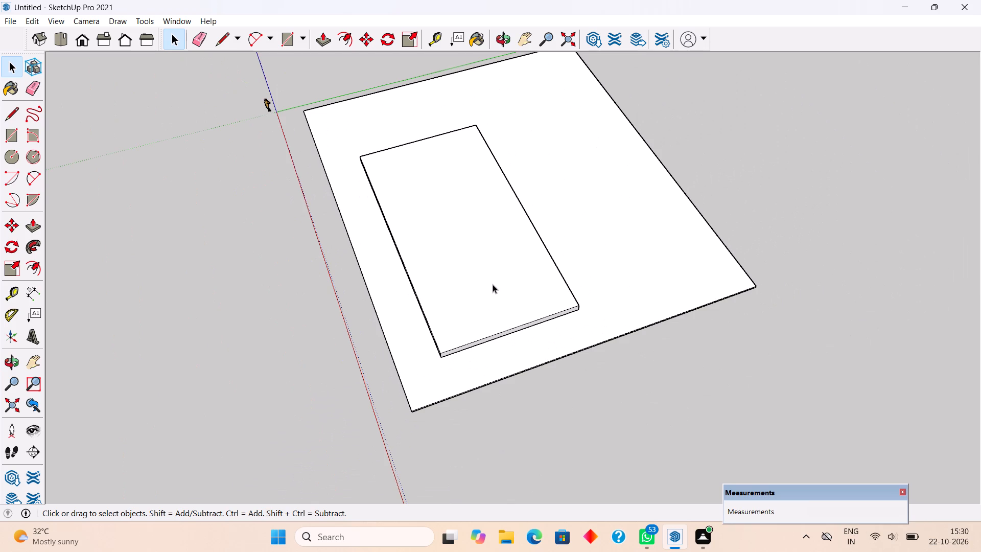
{"action": "middle_click_drag", "start_coordinate": [500, 245], "coordinate": [507, 327]}
{"action": "scroll", "coordinate": [507, 398], "scroll_direction": "up", "scroll_amount": 7}
{"action": "scroll", "coordinate": [495, 298], "scroll_direction": "up", "scroll_amount": 1}
{"action": "middle_click_drag", "start_coordinate": [495, 297], "coordinate": [524, 328]}
{"action": "key", "text": "t"}
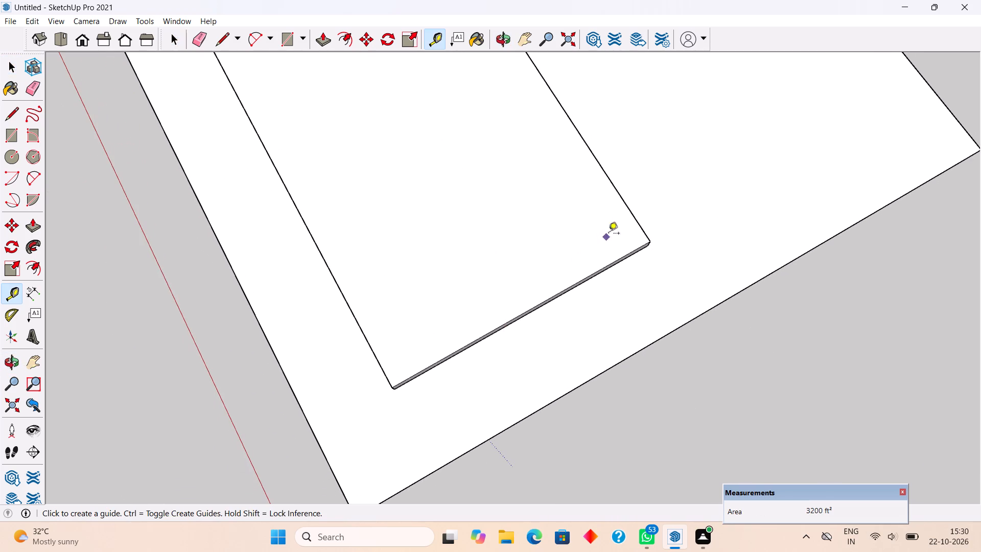
{"action": "left_click", "coordinate": [615, 187]}
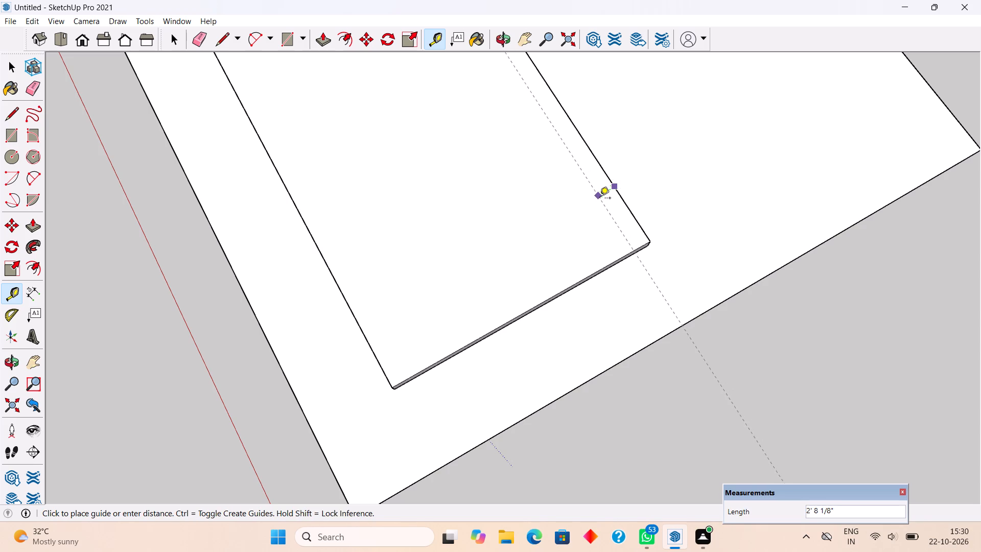
{"action": "type", "text": "9\""}
{"action": "key", "text": "Return"}
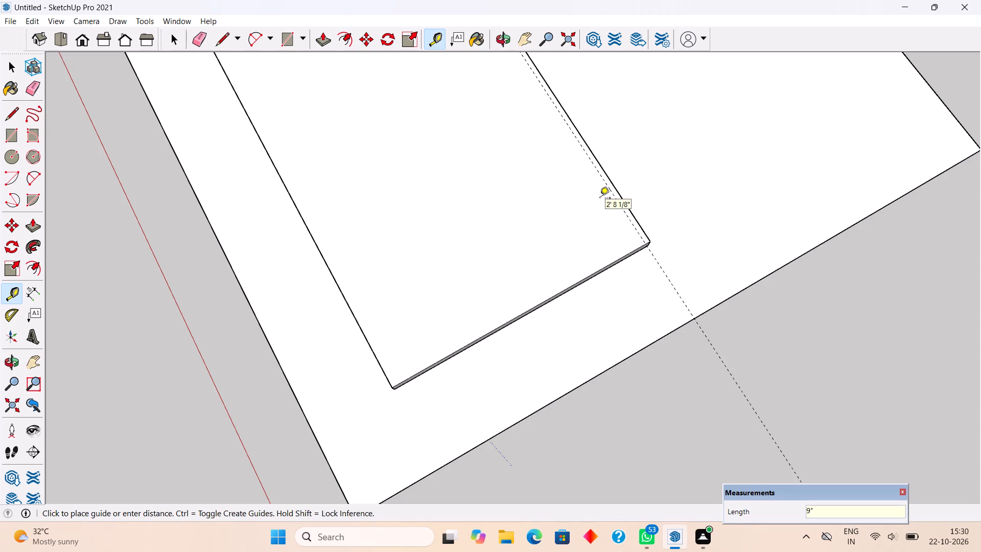
Draw an 80' long rectangle on the platform top, filling the strip between the long edge and the 9" guide line.
{"action": "key", "text": "r"}
{"action": "scroll", "coordinate": [664, 380], "scroll_direction": "down", "scroll_amount": 5}
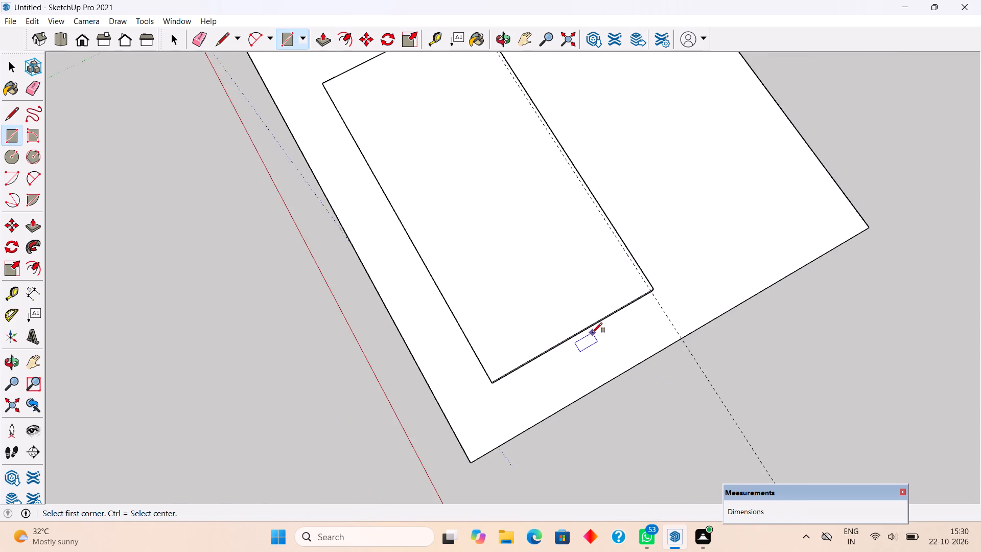
{"action": "scroll", "coordinate": [591, 332], "scroll_direction": "down", "scroll_amount": 3}
{"action": "scroll", "coordinate": [523, 91], "scroll_direction": "up", "scroll_amount": 8}
{"action": "scroll", "coordinate": [478, 79], "scroll_direction": "up", "scroll_amount": 4}
{"action": "left_click", "coordinate": [484, 83]}
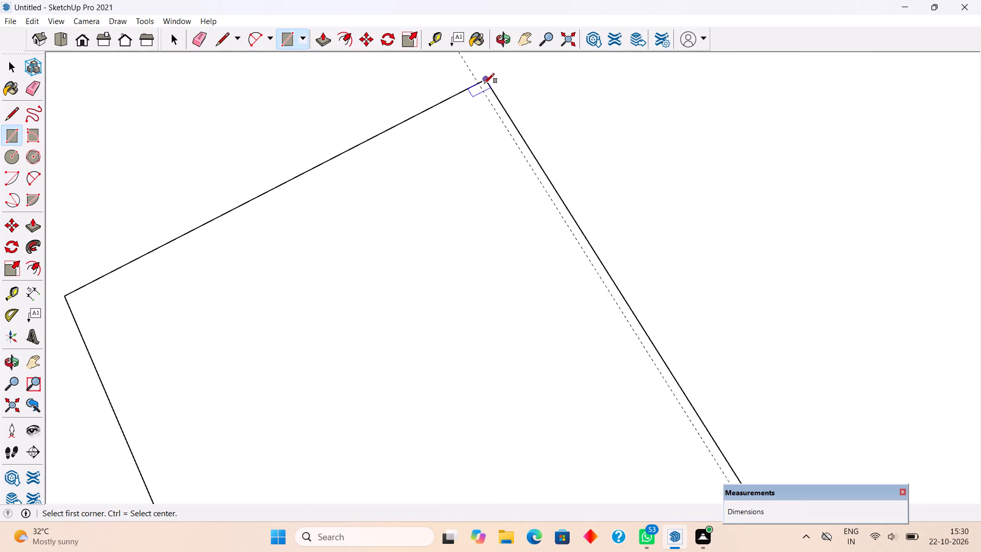
{"action": "scroll", "coordinate": [480, 85], "scroll_direction": "down", "scroll_amount": 12}
{"action": "scroll", "coordinate": [690, 424], "scroll_direction": "up", "scroll_amount": 4}
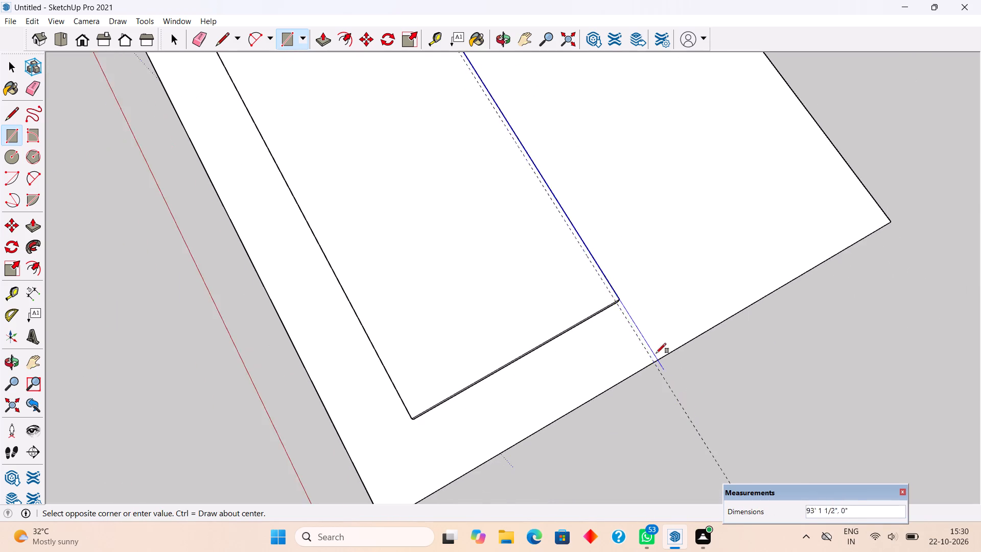
{"action": "scroll", "coordinate": [646, 327], "scroll_direction": "up", "scroll_amount": 5}
{"action": "scroll", "coordinate": [600, 289], "scroll_direction": "up", "scroll_amount": 4}
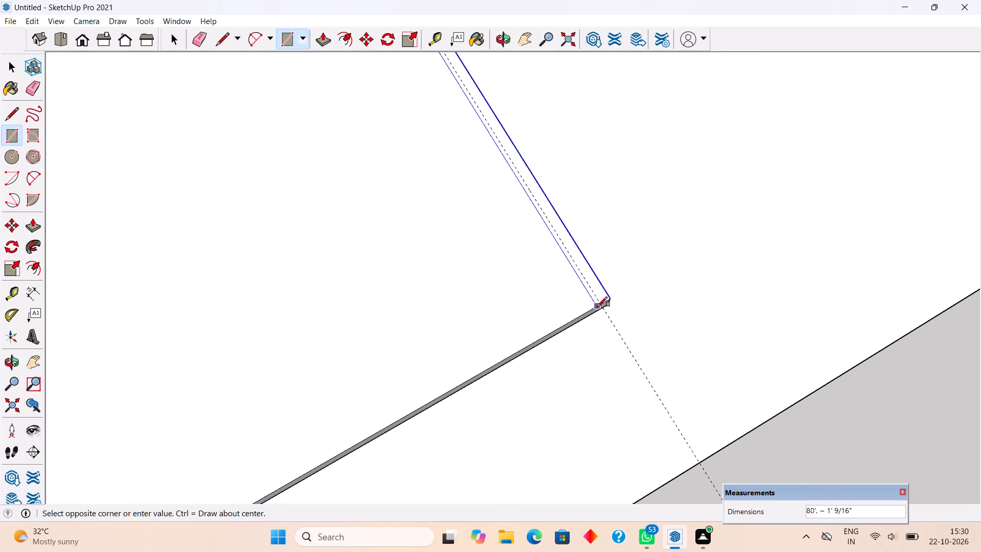
{"action": "left_click", "coordinate": [602, 303]}
Push/Pull the 9" wide strip up 10' to form a wall along the platform's long edge.
{"action": "key", "text": "p"}
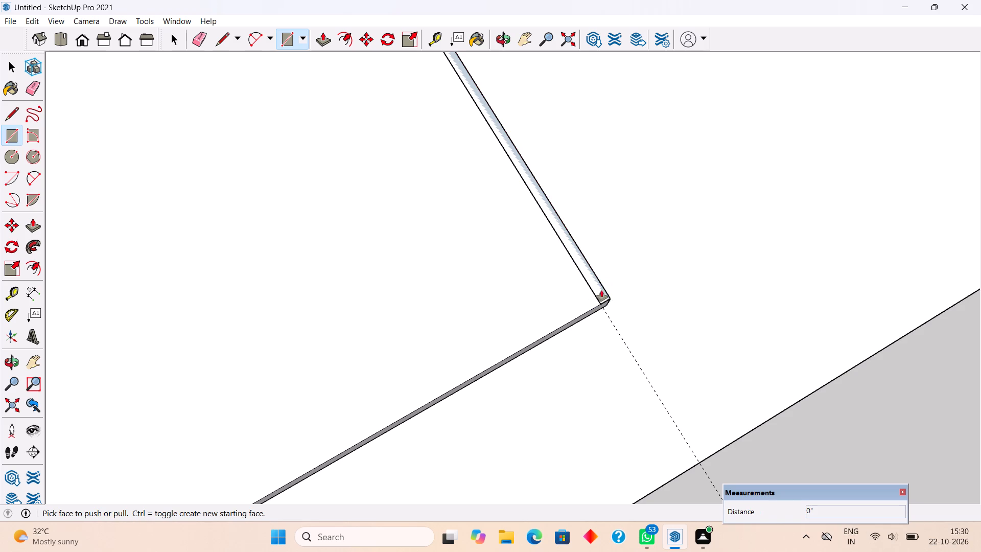
{"action": "left_click", "coordinate": [599, 291]}
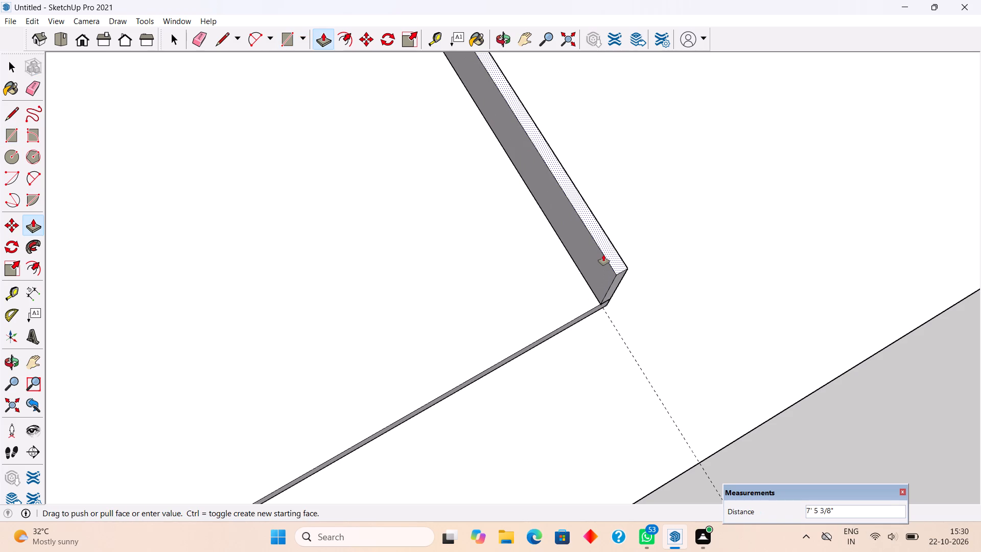
{"action": "type", "text": "10'"}
{"action": "key", "text": "Return"}
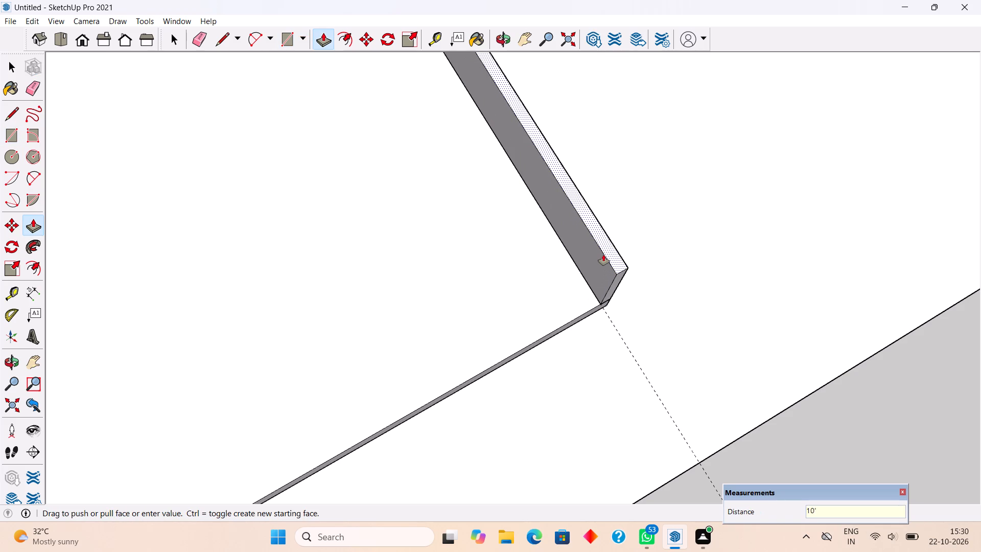
{"action": "key", "text": "space"}
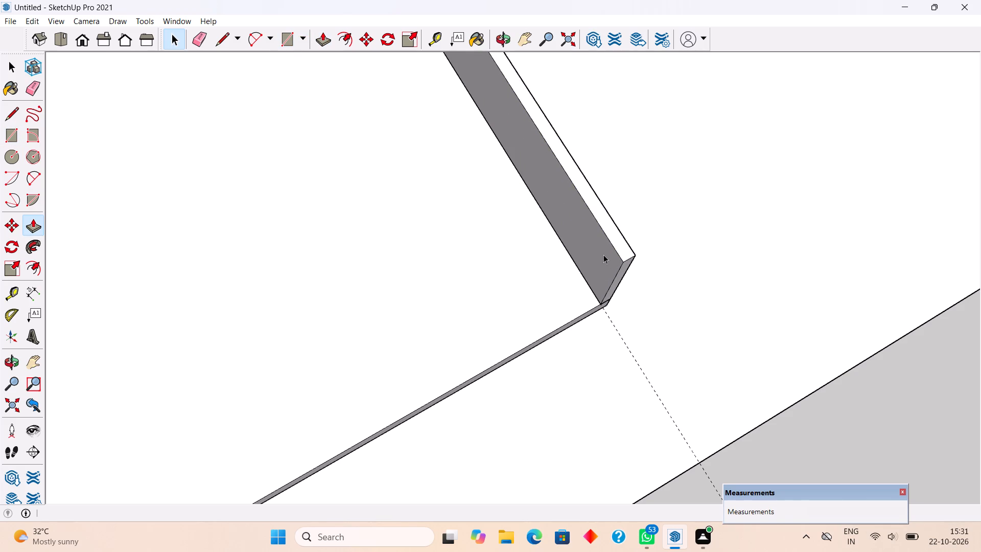
Make the entire 10' high wall a group.
{"action": "scroll", "coordinate": [603, 254], "scroll_direction": "down", "scroll_amount": 12}
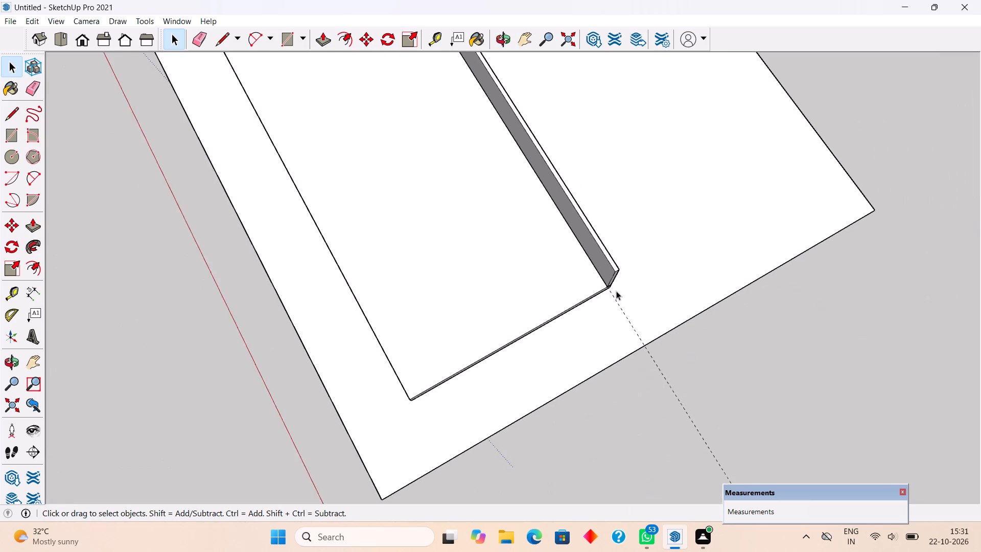
{"action": "scroll", "coordinate": [587, 329], "scroll_direction": "down", "scroll_amount": 4}
{"action": "middle_click_drag", "start_coordinate": [586, 314], "coordinate": [649, 104]}
{"action": "scroll", "coordinate": [622, 226], "scroll_direction": "up", "scroll_amount": 6}
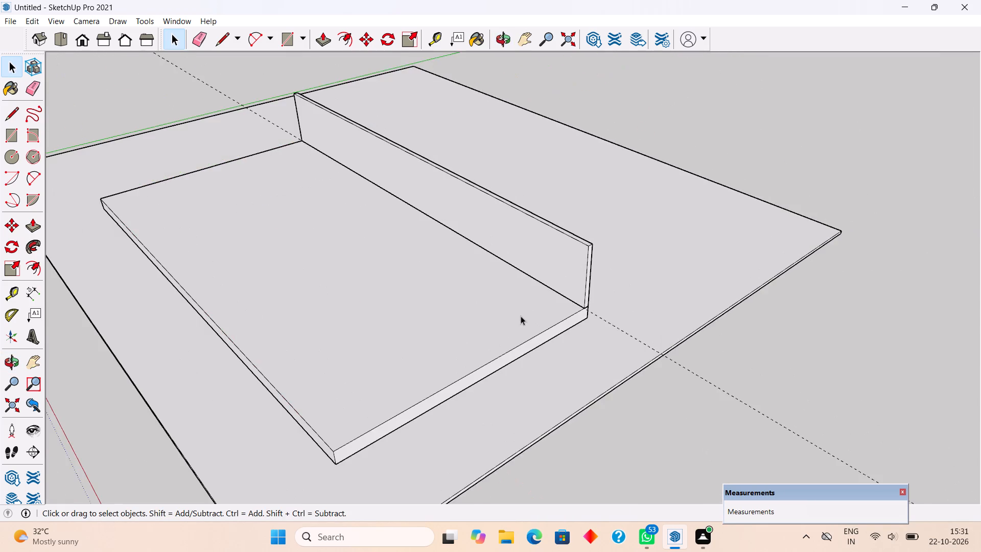
{"action": "scroll", "coordinate": [521, 316], "scroll_direction": "up", "scroll_amount": 1}
{"action": "middle_click_drag", "start_coordinate": [517, 301], "coordinate": [590, 229]}
{"action": "scroll", "coordinate": [591, 226], "scroll_direction": "down", "scroll_amount": 4}
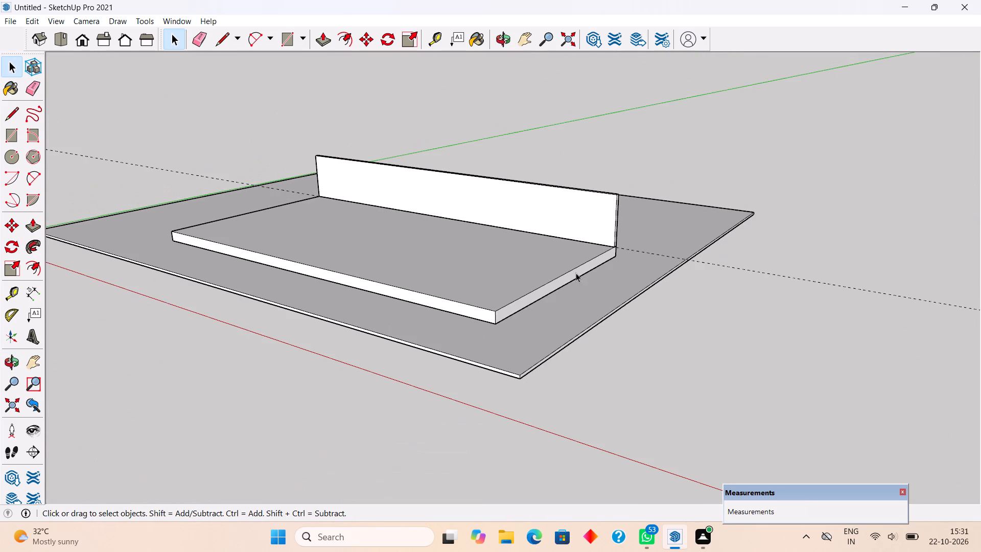
{"action": "scroll", "coordinate": [592, 227], "scroll_direction": "up", "scroll_amount": 4}
{"action": "triple_click", "coordinate": [592, 220]}
{"action": "right_click", "coordinate": [592, 220]}
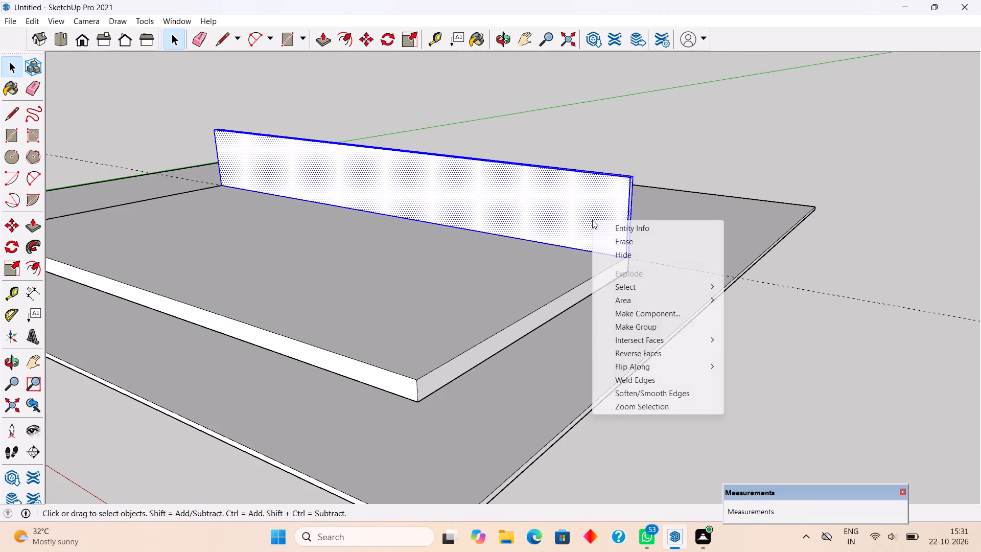
{"action": "left_click", "coordinate": [638, 327]}
{"action": "left_click", "coordinate": [781, 409]}
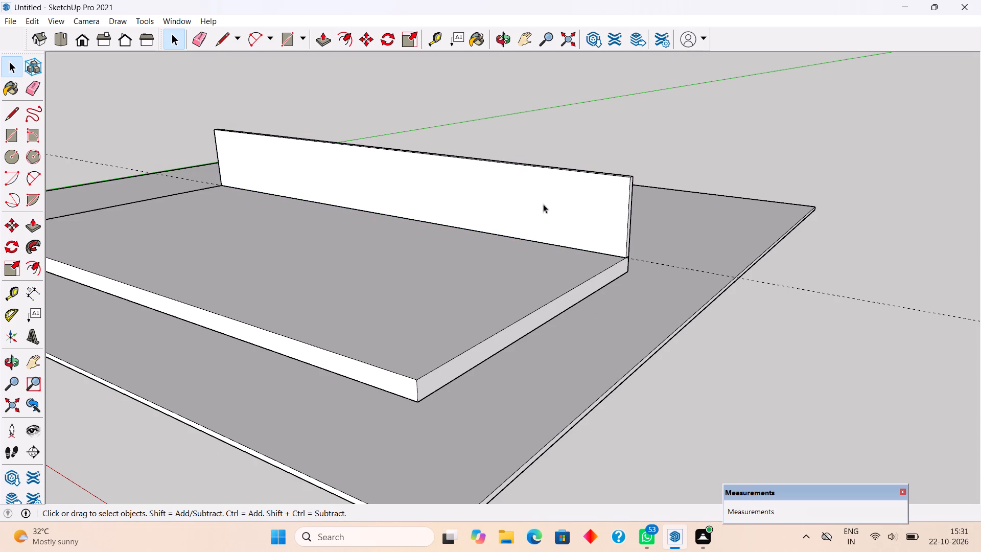
Inside the ground slab's group, Push/Pull the long side face behind the wall inward by about 26'.
{"action": "middle_click_drag", "start_coordinate": [407, 177], "coordinate": [308, 182]}
{"action": "scroll", "coordinate": [330, 344], "scroll_direction": "up", "scroll_amount": 3}
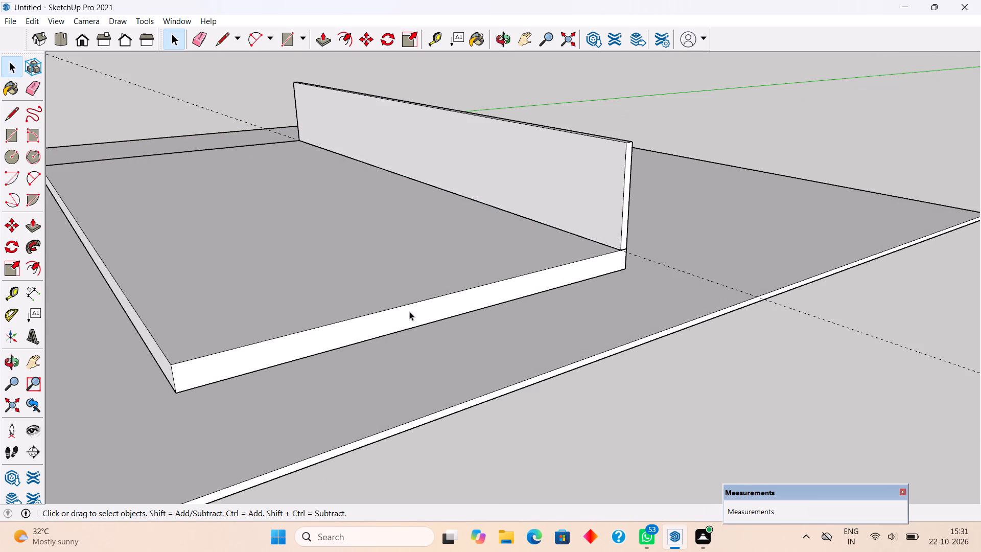
{"action": "middle_click_drag", "start_coordinate": [320, 309], "coordinate": [194, 324]}
{"action": "scroll", "coordinate": [200, 350], "scroll_direction": "down", "scroll_amount": 4}
{"action": "scroll", "coordinate": [241, 285], "scroll_direction": "down", "scroll_amount": 4}
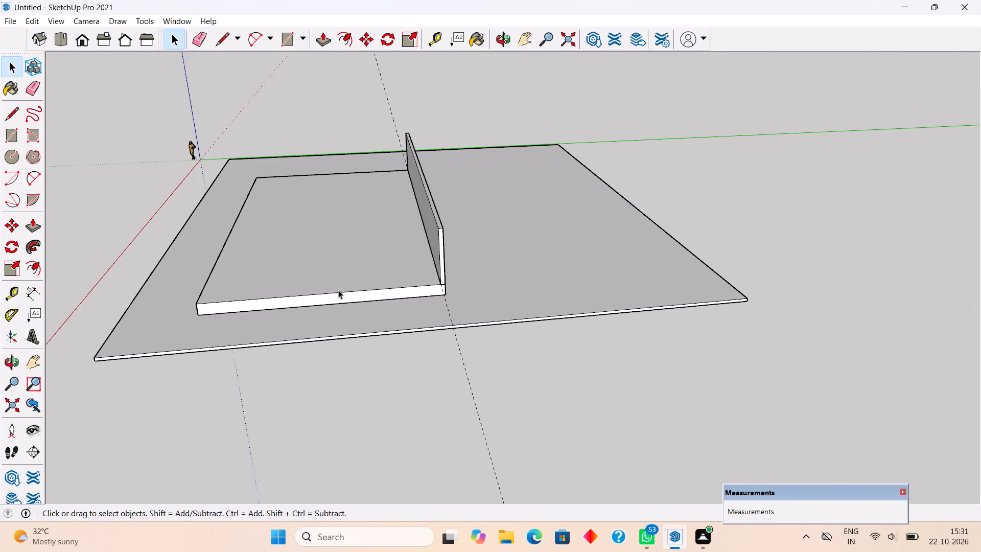
{"action": "middle_click_drag", "start_coordinate": [339, 272], "coordinate": [187, 238]}
{"action": "middle_click_drag", "start_coordinate": [723, 297], "coordinate": [554, 342]}
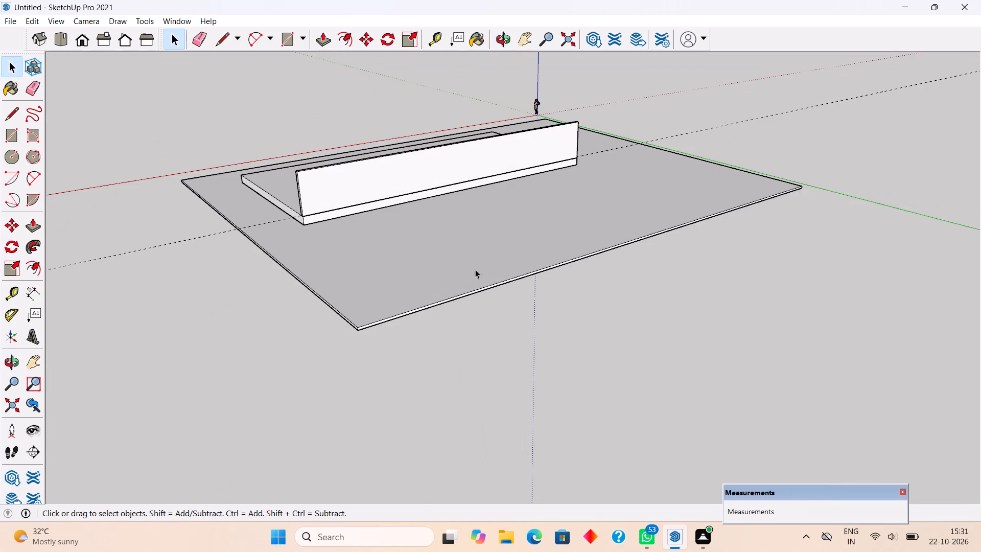
{"action": "triple_click", "coordinate": [475, 262]}
{"action": "key", "text": "p"}
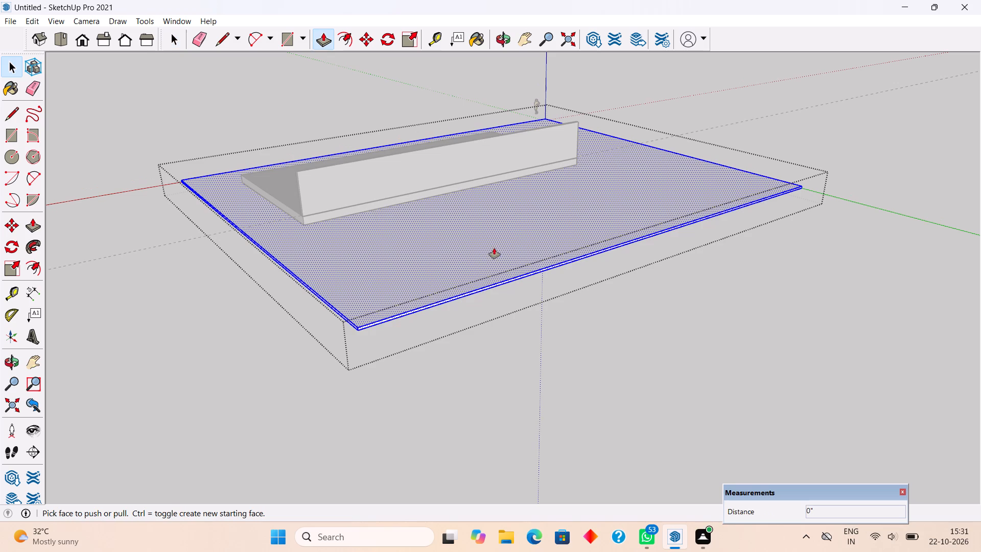
{"action": "left_click", "coordinate": [483, 288]}
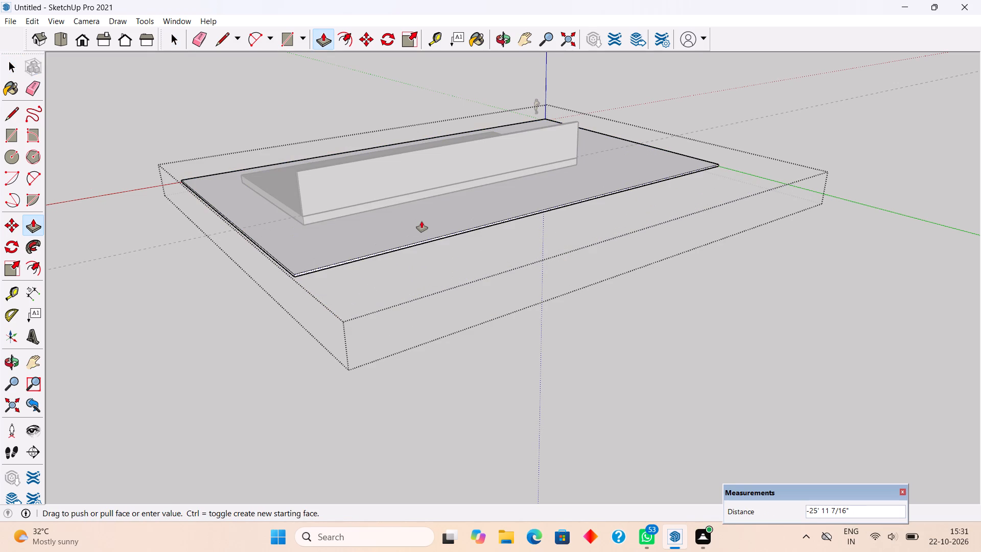
{"action": "left_click", "coordinate": [422, 221]}
{"action": "key", "text": "space"}
{"action": "left_click", "coordinate": [517, 351]}
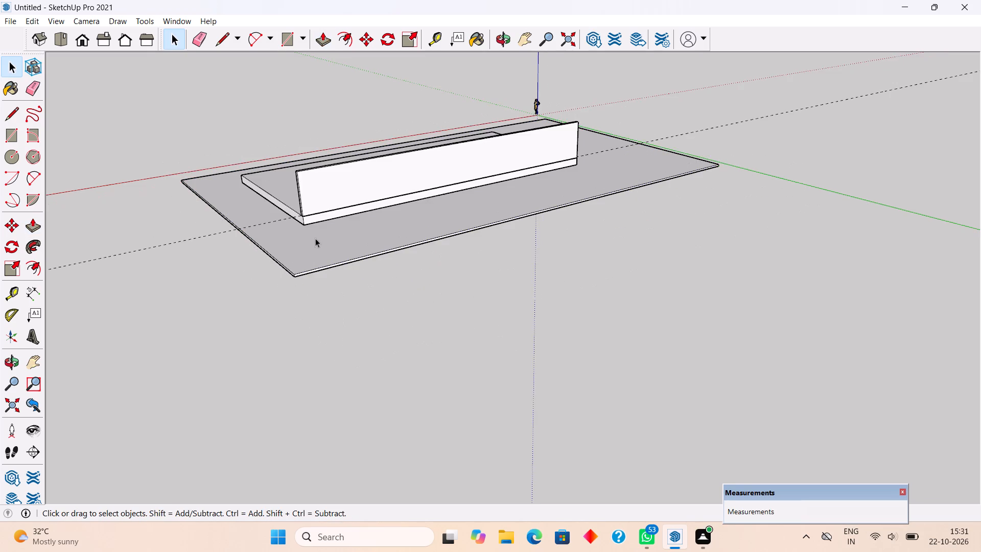
Examine how the wall sits on the platform's corner and edge, and check the contents of the wall group.
{"action": "middle_click_drag", "start_coordinate": [314, 238], "coordinate": [717, 288]}
{"action": "scroll", "coordinate": [715, 289], "scroll_direction": "up", "scroll_amount": 4}
{"action": "middle_click_drag", "start_coordinate": [693, 302], "coordinate": [688, 255]}
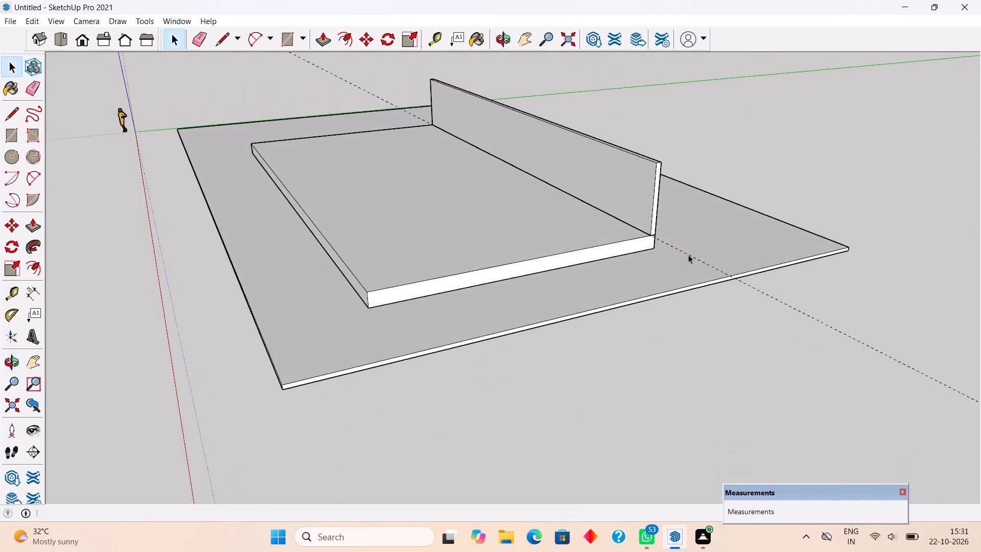
{"action": "scroll", "coordinate": [657, 239], "scroll_direction": "up", "scroll_amount": 13}
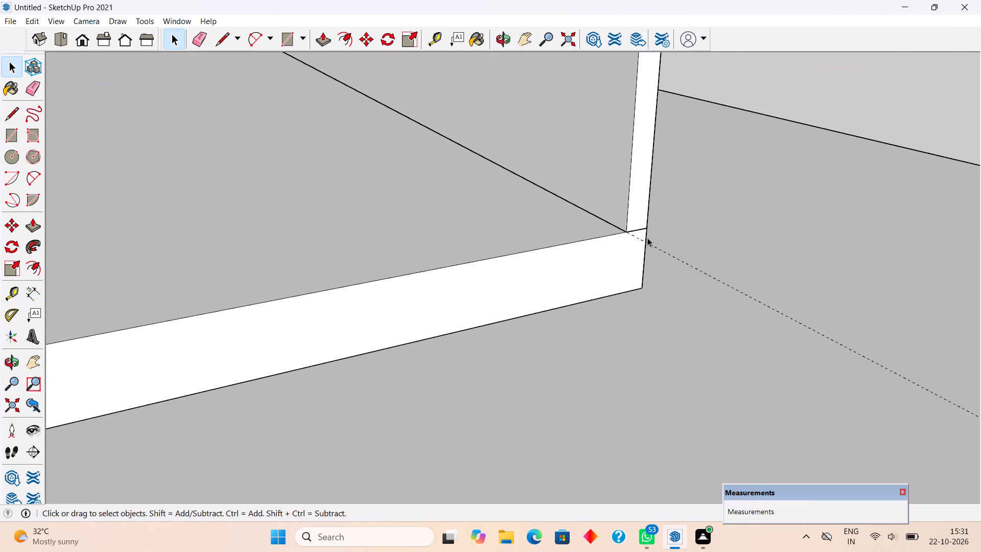
{"action": "scroll", "coordinate": [647, 238], "scroll_direction": "up", "scroll_amount": 4}
{"action": "middle_click_drag", "start_coordinate": [645, 238], "coordinate": [460, 219]}
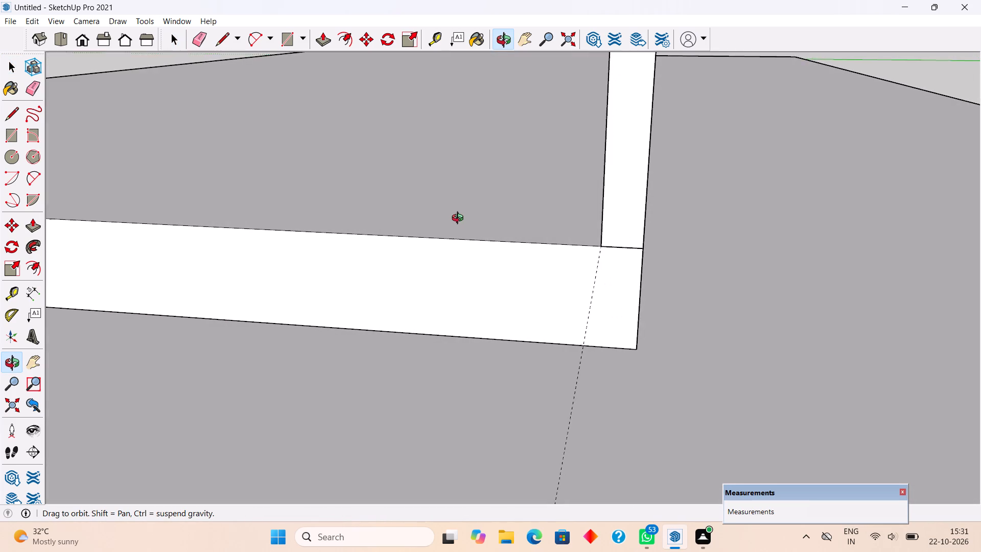
{"action": "middle_click_drag", "start_coordinate": [460, 219], "coordinate": [466, 199]}
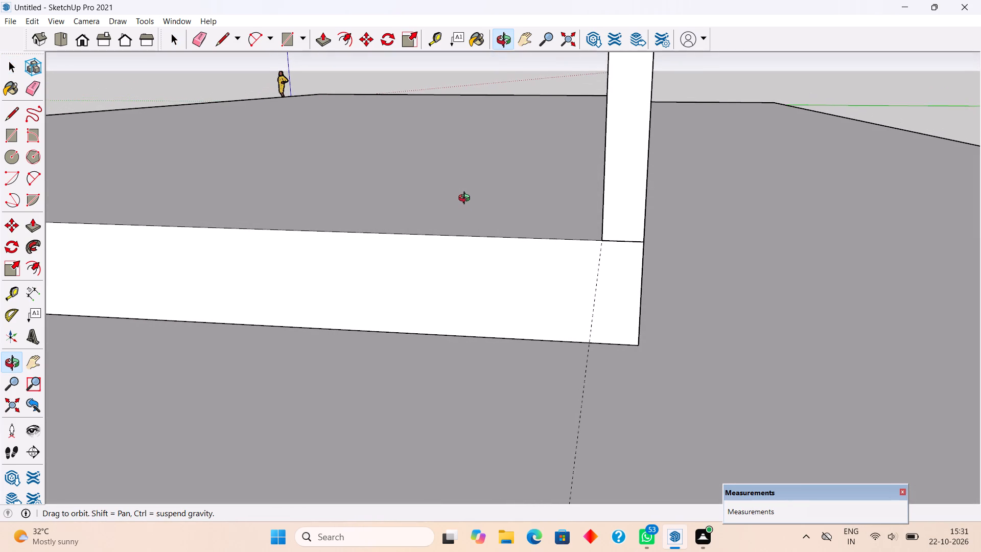
{"action": "middle_click_drag", "start_coordinate": [466, 199], "coordinate": [445, 205]}
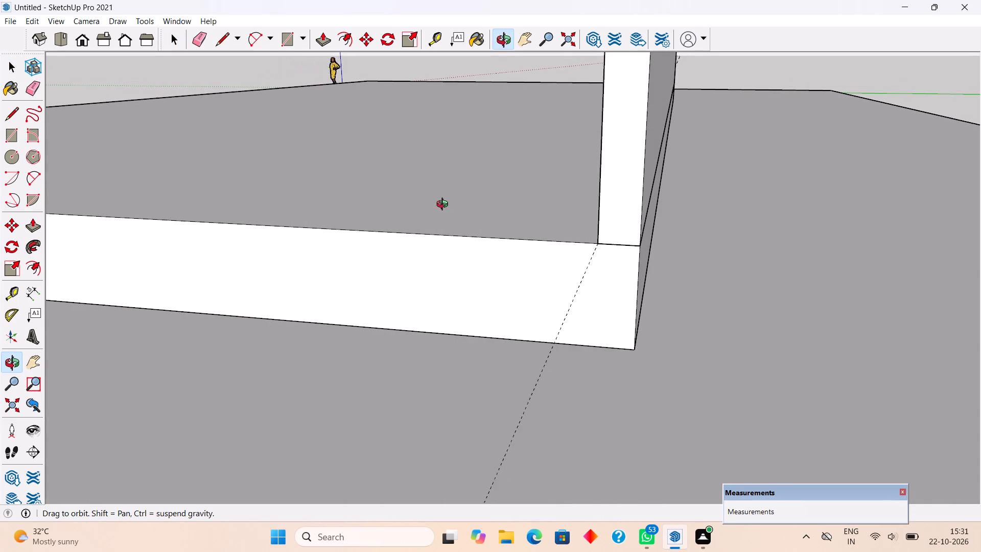
{"action": "middle_click_drag", "start_coordinate": [445, 205], "coordinate": [446, 212]}
{"action": "scroll", "coordinate": [446, 212], "scroll_direction": "down", "scroll_amount": 4}
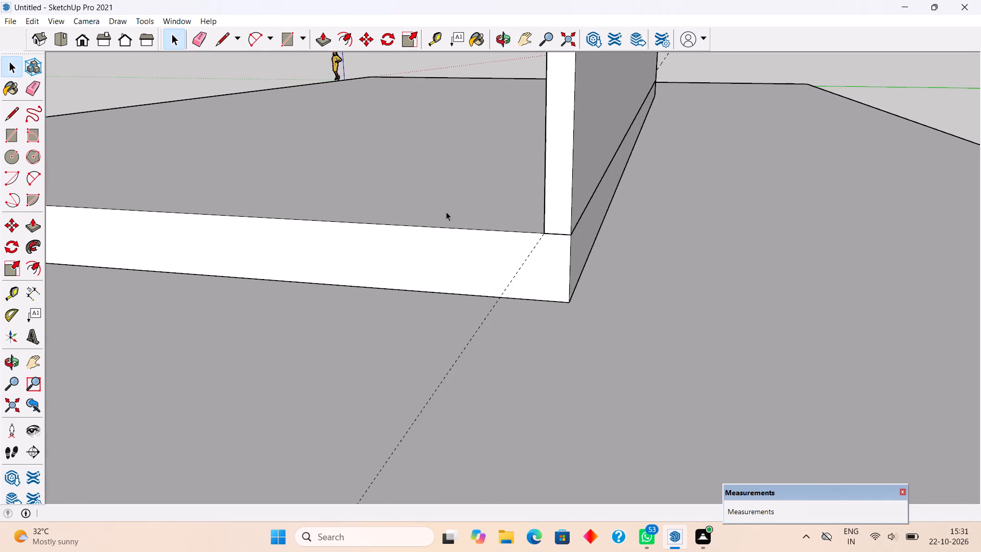
{"action": "scroll", "coordinate": [446, 212], "scroll_direction": "down", "scroll_amount": 11}
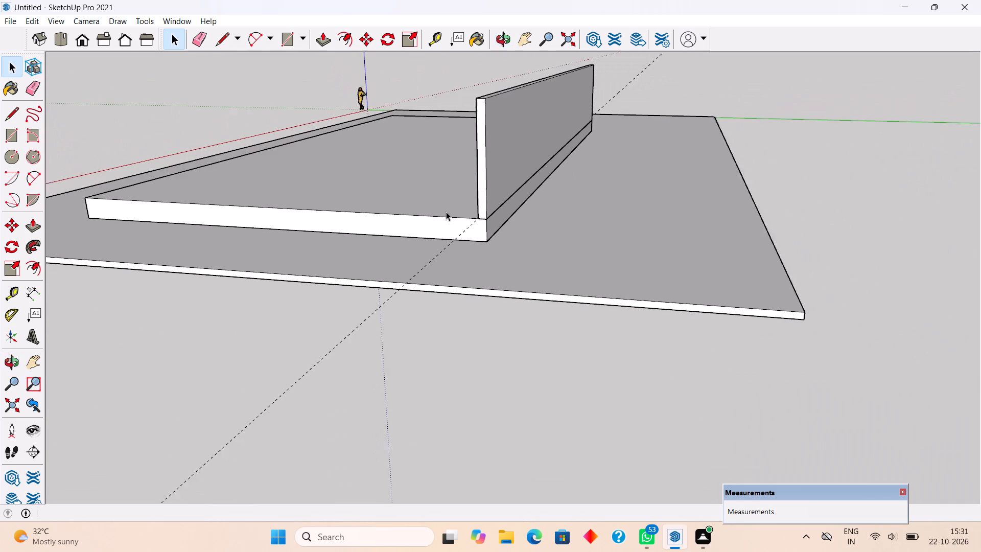
{"action": "scroll", "coordinate": [446, 212], "scroll_direction": "down", "scroll_amount": 2}
{"action": "scroll", "coordinate": [146, 177], "scroll_direction": "up", "scroll_amount": 4}
{"action": "middle_click_drag", "start_coordinate": [308, 240], "coordinate": [593, 242]}
{"action": "scroll", "coordinate": [593, 242], "scroll_direction": "down", "scroll_amount": 10}
{"action": "scroll", "coordinate": [348, 173], "scroll_direction": "up", "scroll_amount": 3}
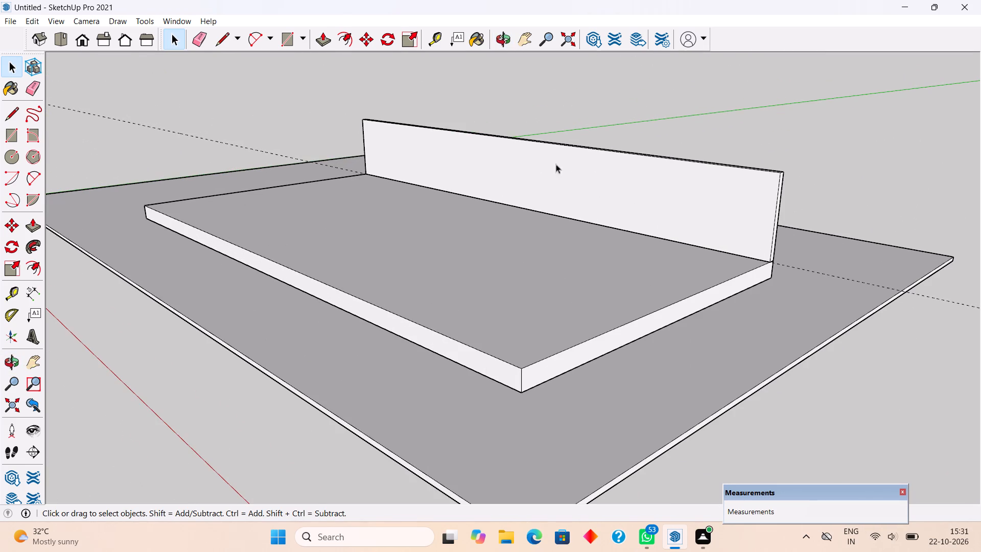
{"action": "middle_click_drag", "start_coordinate": [747, 179], "coordinate": [622, 172]}
{"action": "scroll", "coordinate": [703, 191], "scroll_direction": "up", "scroll_amount": 5}
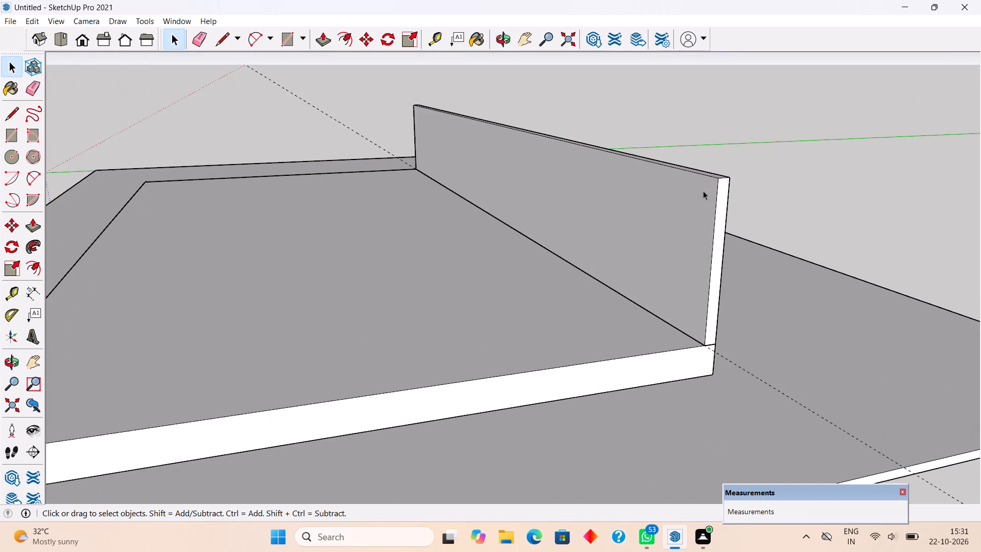
{"action": "triple_click", "coordinate": [703, 191]}
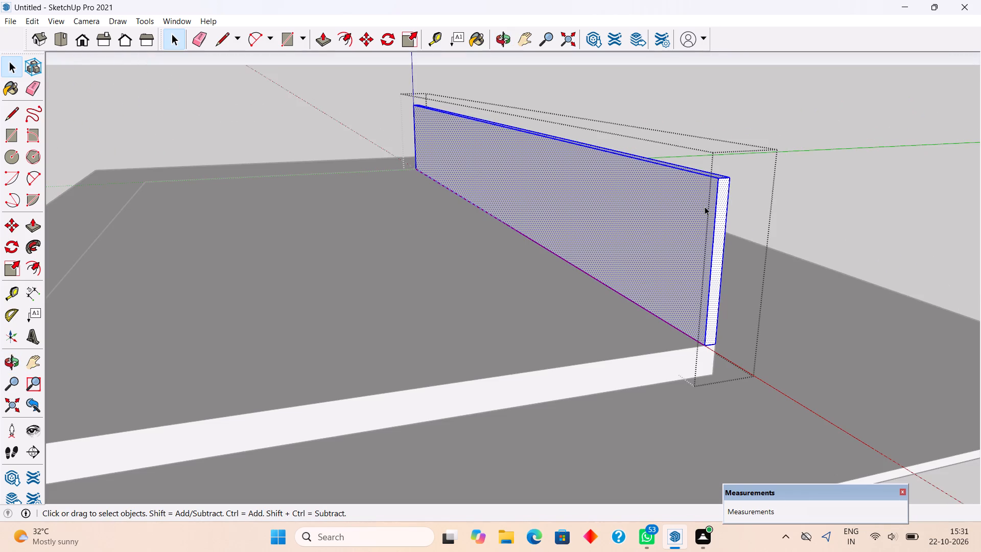
{"action": "left_click", "coordinate": [873, 232]}
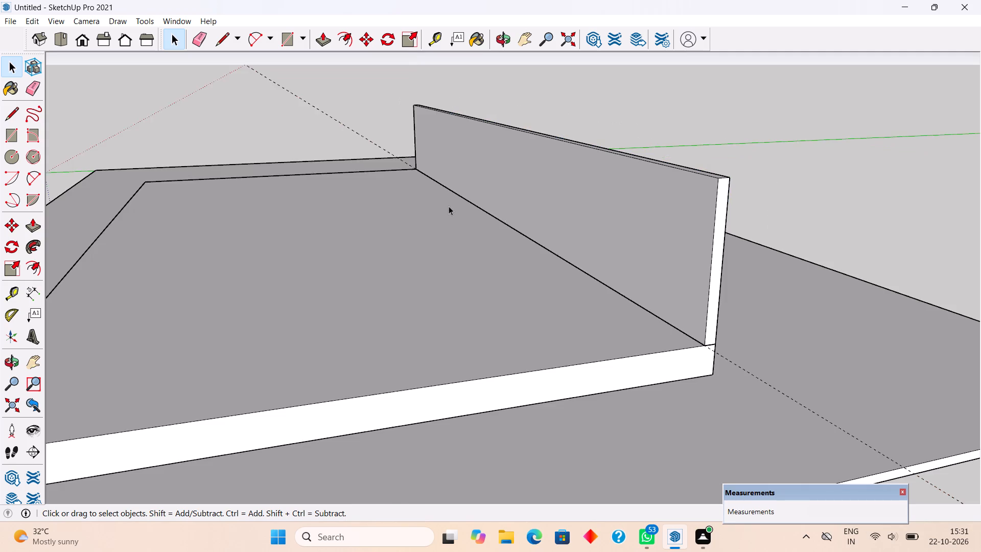
Place a guide line 8' inside the platform's short edge that lies farther from the green axis.
{"action": "scroll", "coordinate": [442, 203], "scroll_direction": "down", "scroll_amount": 4}
{"action": "middle_click_drag", "start_coordinate": [431, 248], "coordinate": [633, 339]}
{"action": "scroll", "coordinate": [633, 339], "scroll_direction": "down", "scroll_amount": 3}
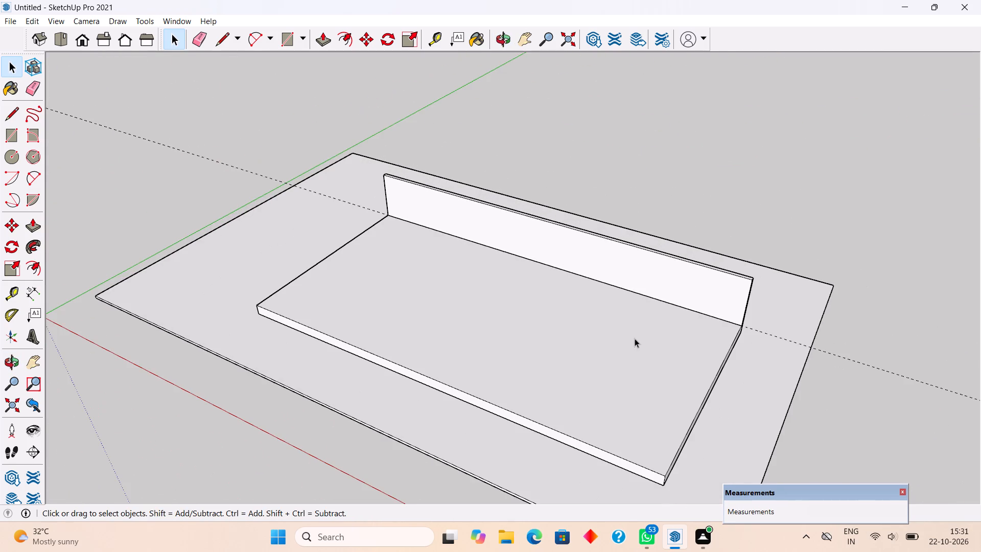
{"action": "scroll", "coordinate": [689, 491], "scroll_direction": "up", "scroll_amount": 7}
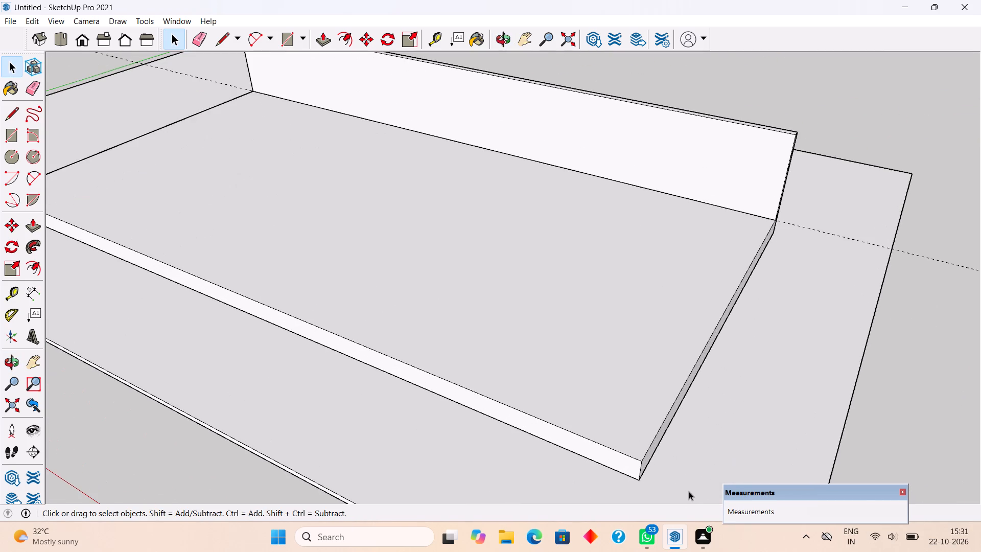
{"action": "key", "text": "t"}
{"action": "left_click", "coordinate": [692, 364]}
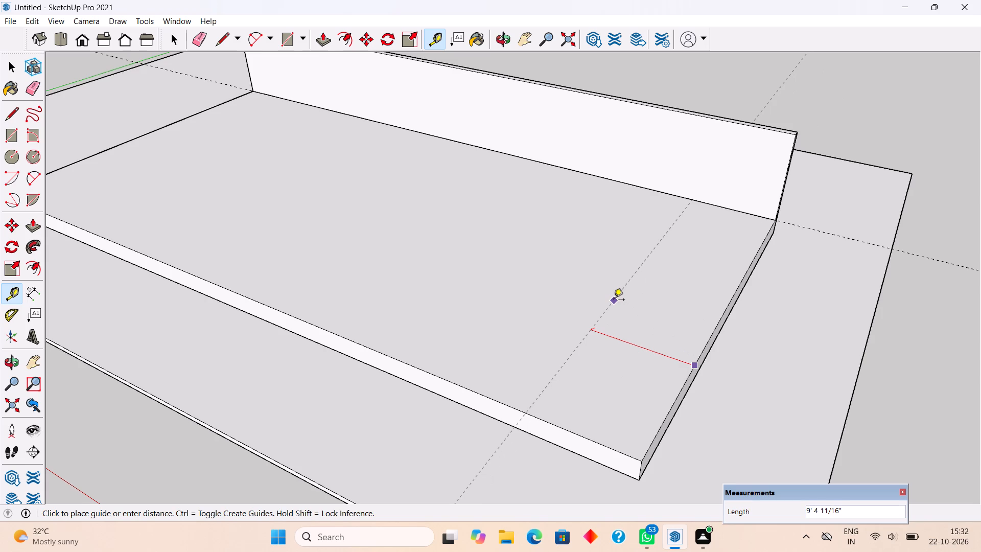
{"action": "type", "text": "8'"}
{"action": "key", "text": "Return"}
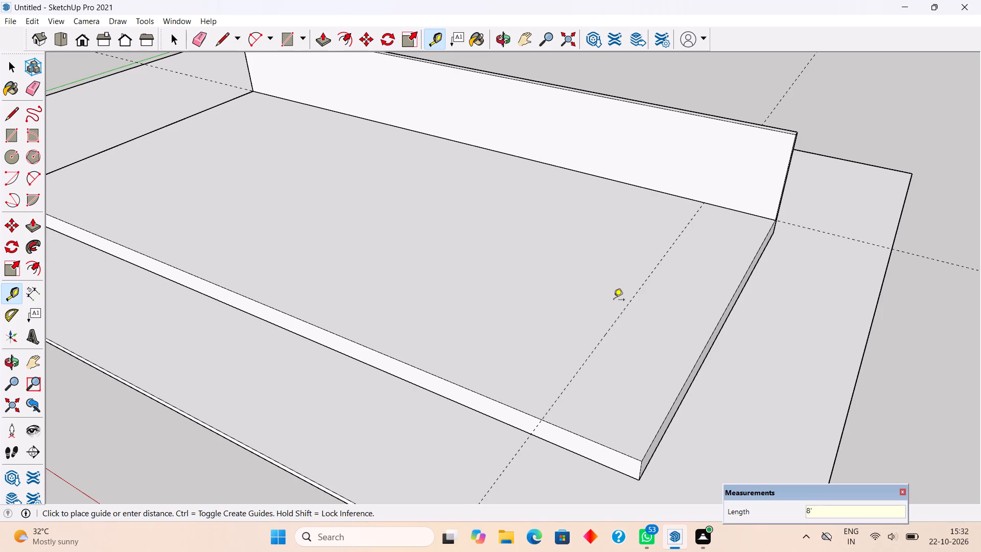
Place a second guide line 9" farther inward from the guide that is 8' inside the platform's short edge.
{"action": "left_click", "coordinate": [623, 310]}
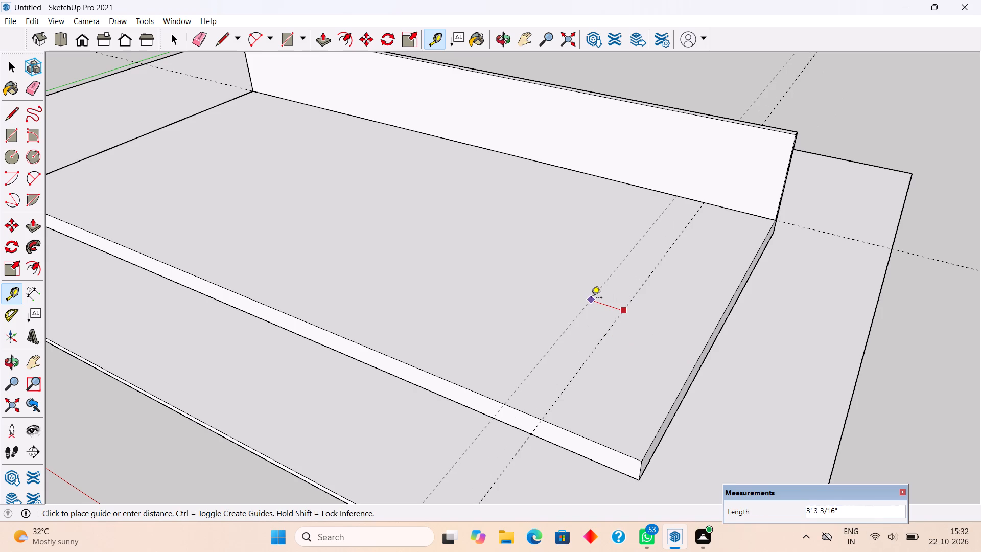
{"action": "type", "text": "9\""}
{"action": "key", "text": "Return"}
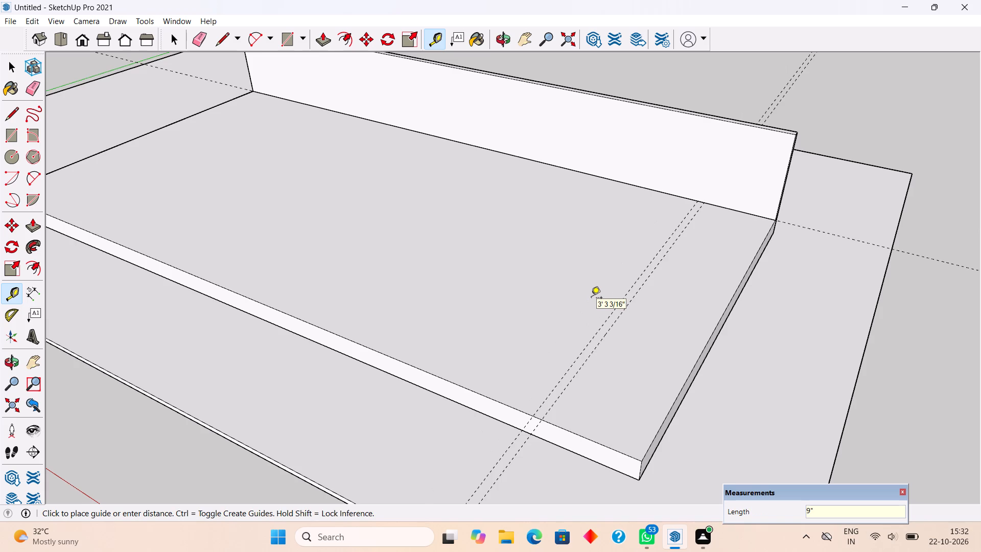
Draw a 9" by 39' 3" rectangle between the two guides and Push/Pull it up to the long wall's top, forming a cross wall.
{"action": "key", "text": "r"}
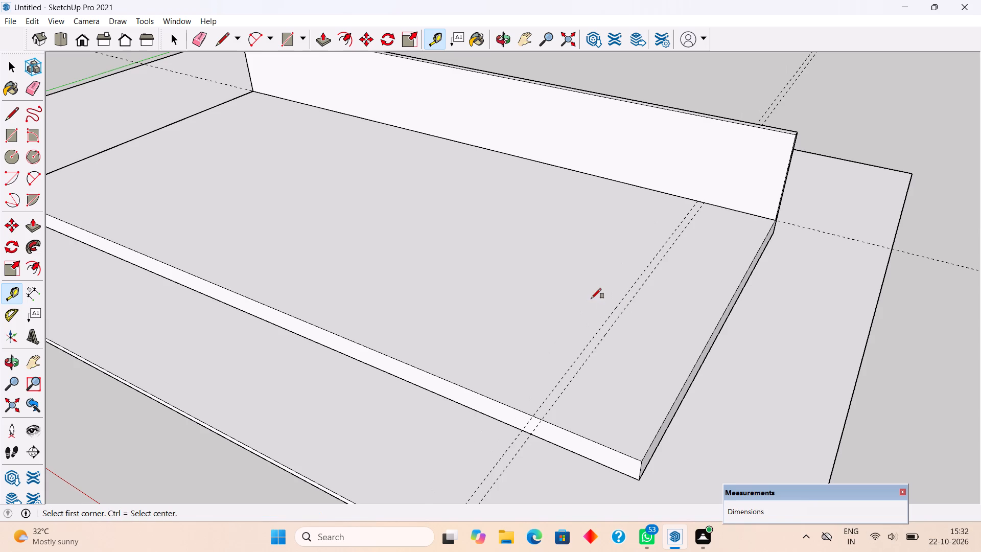
{"action": "left_click", "coordinate": [697, 200]}
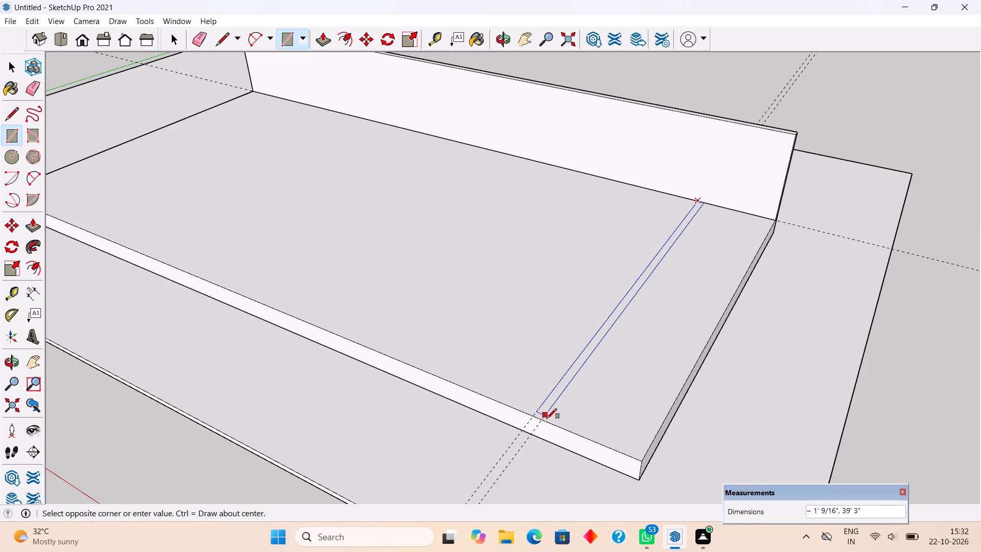
{"action": "left_click", "coordinate": [543, 421]}
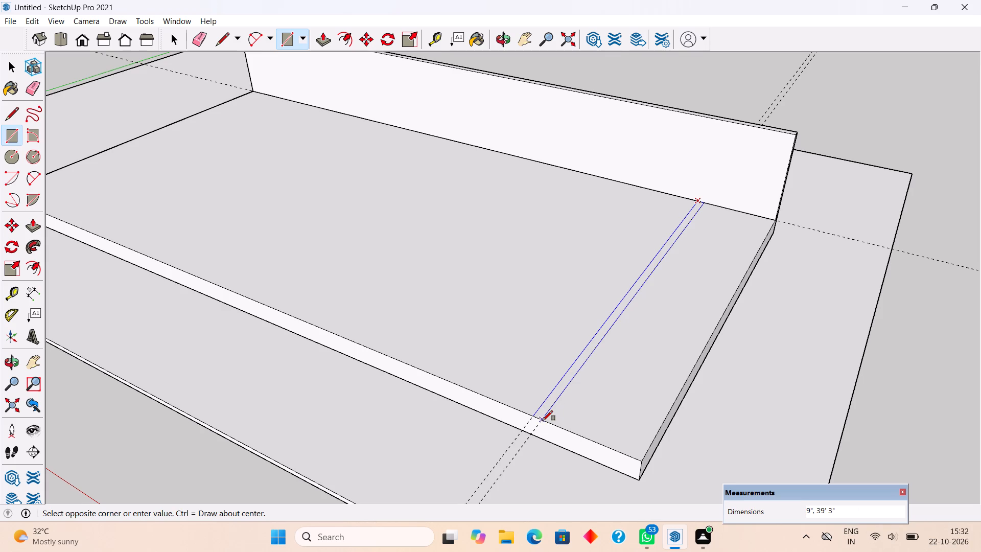
{"action": "key", "text": "p"}
{"action": "left_click", "coordinate": [542, 414]}
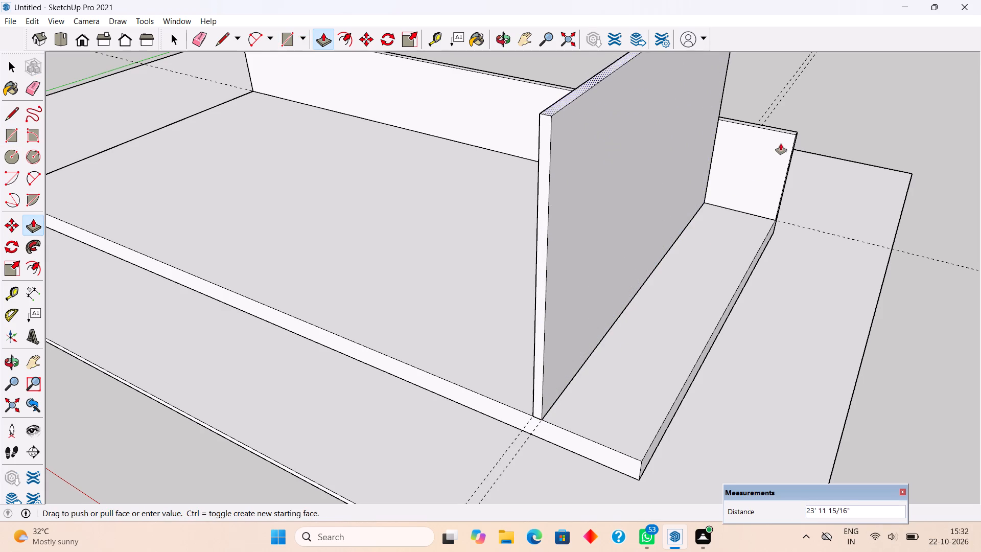
{"action": "left_click", "coordinate": [798, 136]}
{"action": "key", "text": "space"}
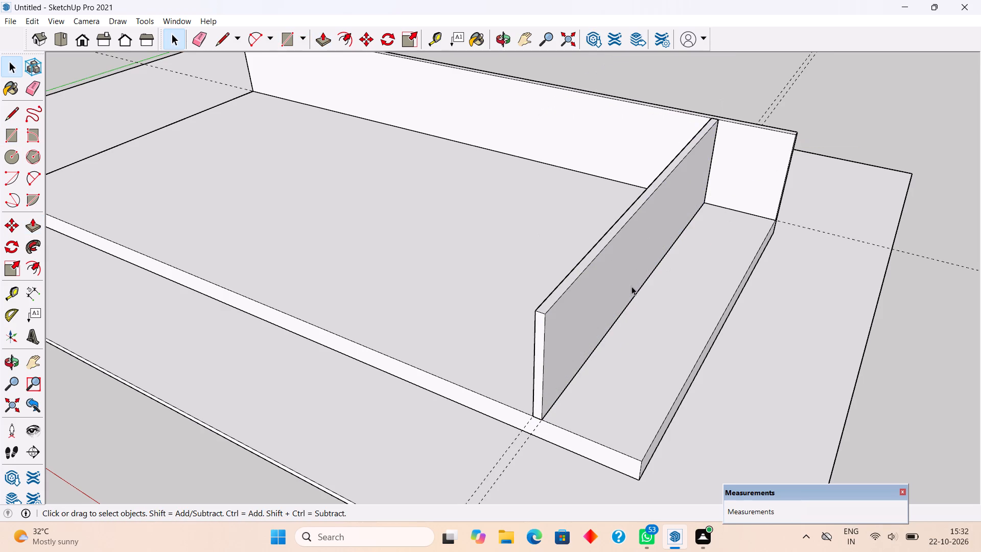
Make the entire new cross wall a group.
{"action": "triple_click", "coordinate": [632, 286]}
{"action": "right_click", "coordinate": [632, 286]}
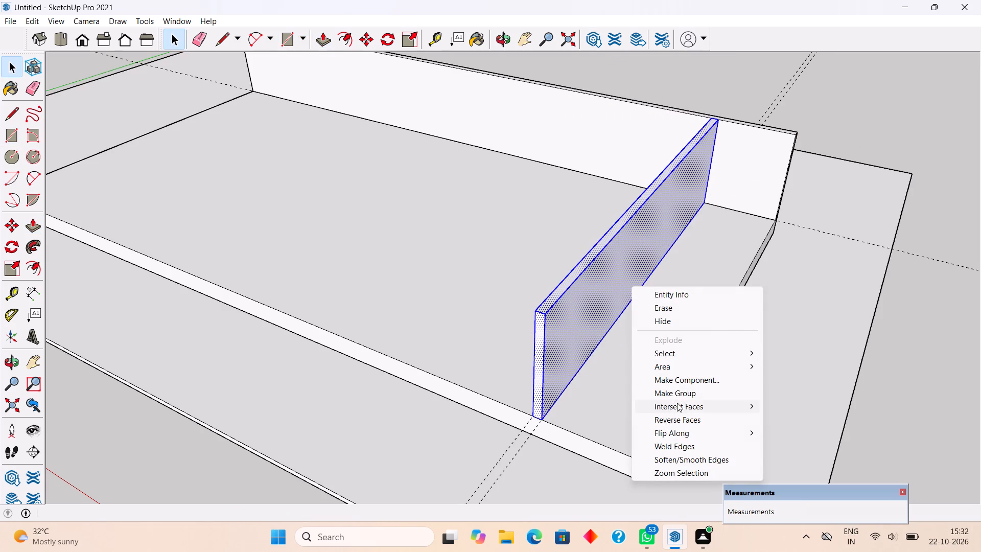
{"action": "left_click", "coordinate": [679, 389]}
{"action": "left_click", "coordinate": [914, 151]}
Inside the long wall's group, Push/Pull its top face up by 4'.
{"action": "middle_click_drag", "start_coordinate": [827, 333], "coordinate": [745, 265]}
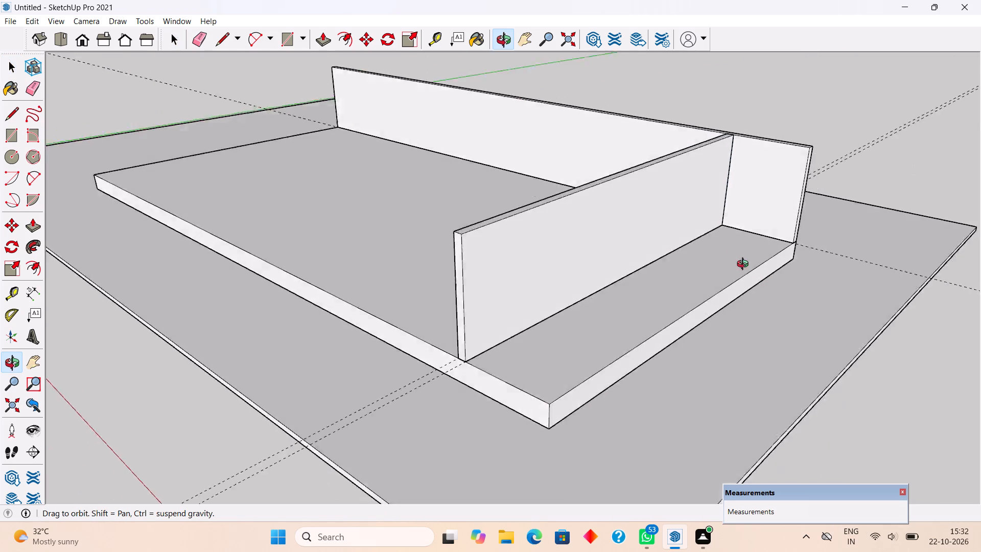
{"action": "middle_click_drag", "start_coordinate": [745, 265], "coordinate": [667, 235]}
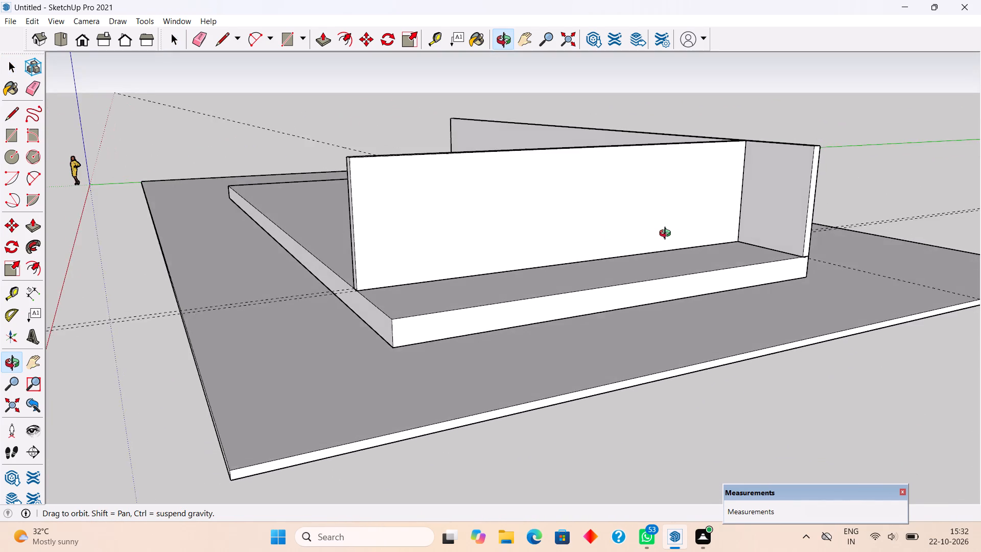
{"action": "middle_click_drag", "start_coordinate": [667, 235], "coordinate": [696, 228]}
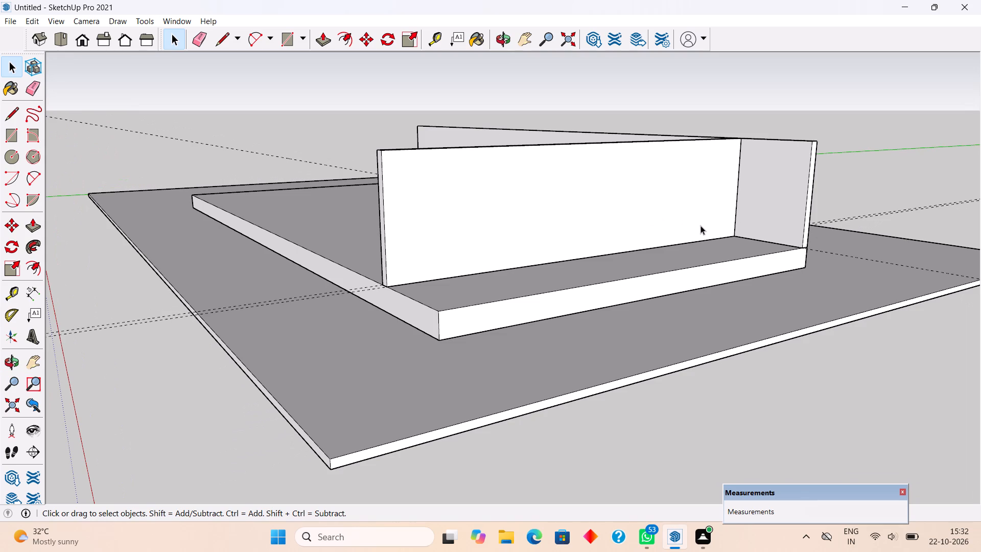
{"action": "scroll", "coordinate": [700, 225], "scroll_direction": "down", "scroll_amount": 1}
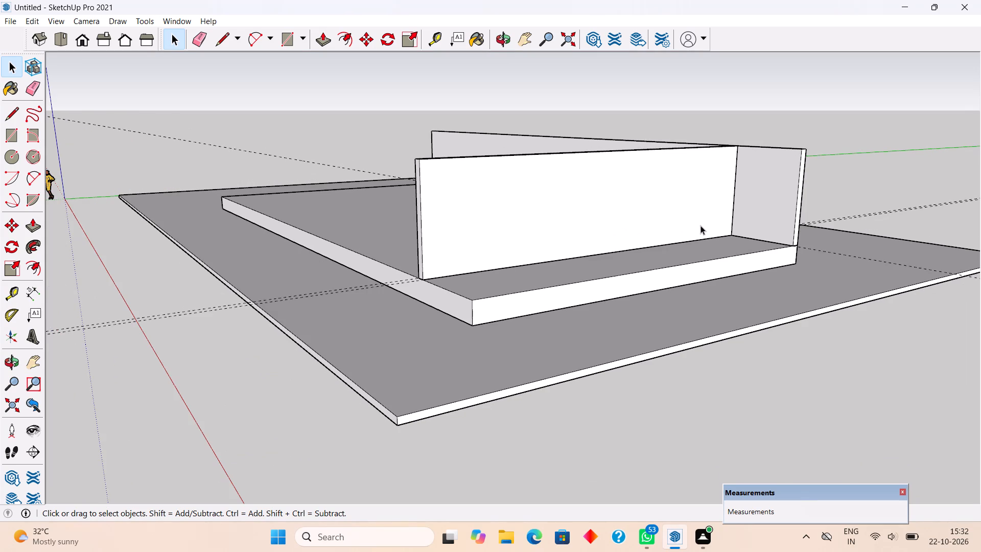
{"action": "middle_click_drag", "start_coordinate": [700, 225], "coordinate": [741, 389]}
{"action": "scroll", "coordinate": [795, 267], "scroll_direction": "up", "scroll_amount": 5}
{"action": "triple_click", "coordinate": [796, 266]}
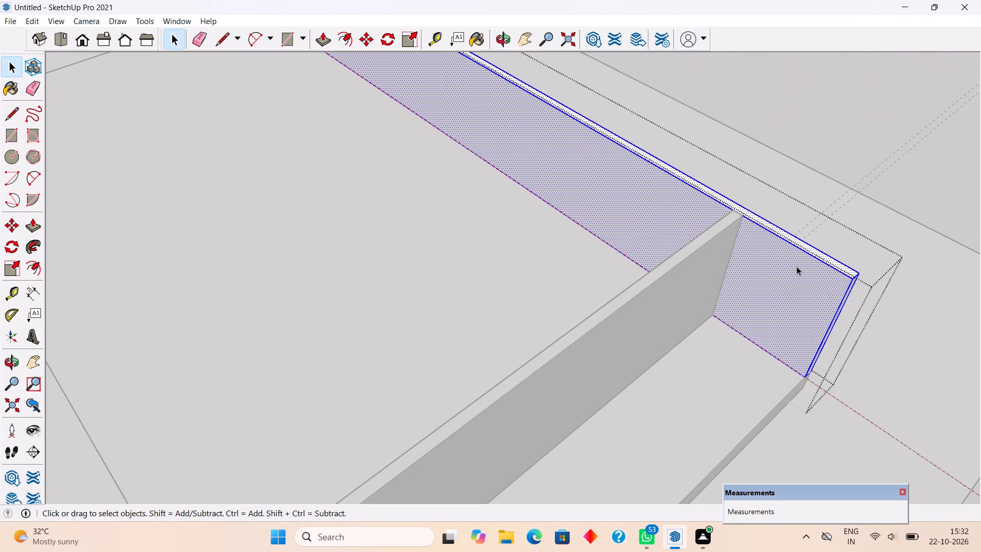
{"action": "key", "text": "p"}
{"action": "left_click", "coordinate": [848, 269]}
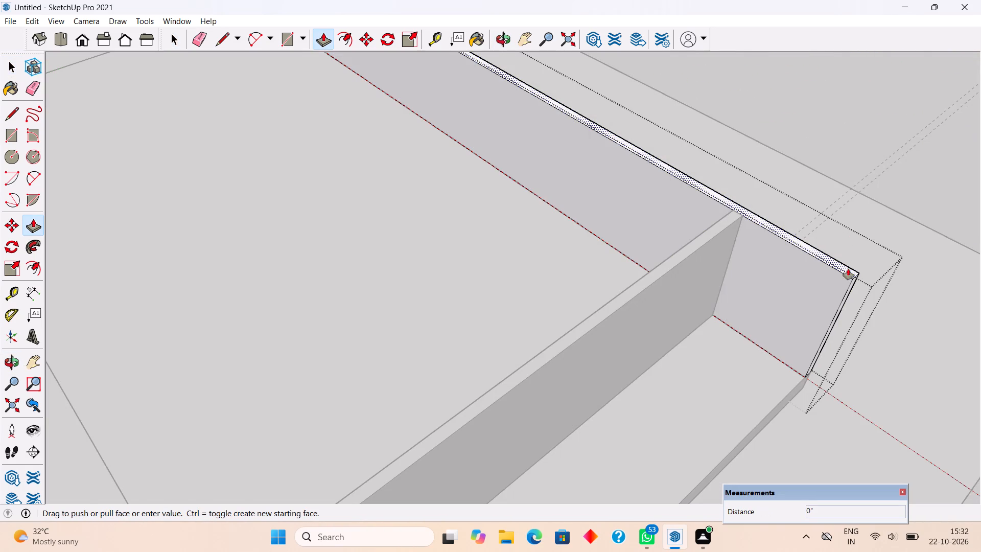
{"action": "type", "text": "4'"}
{"action": "key", "text": "Return"}
{"action": "key", "text": "space"}
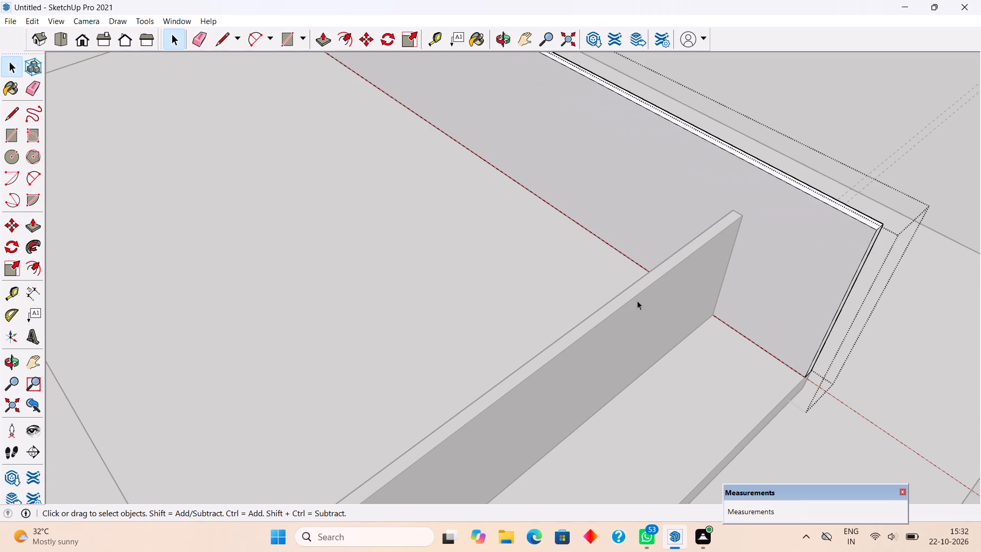
Inside the cross wall's group, Push/Pull its top face up 4' to match the long wall's top.
{"action": "triple_click", "coordinate": [637, 301]}
{"action": "key", "text": "p"}
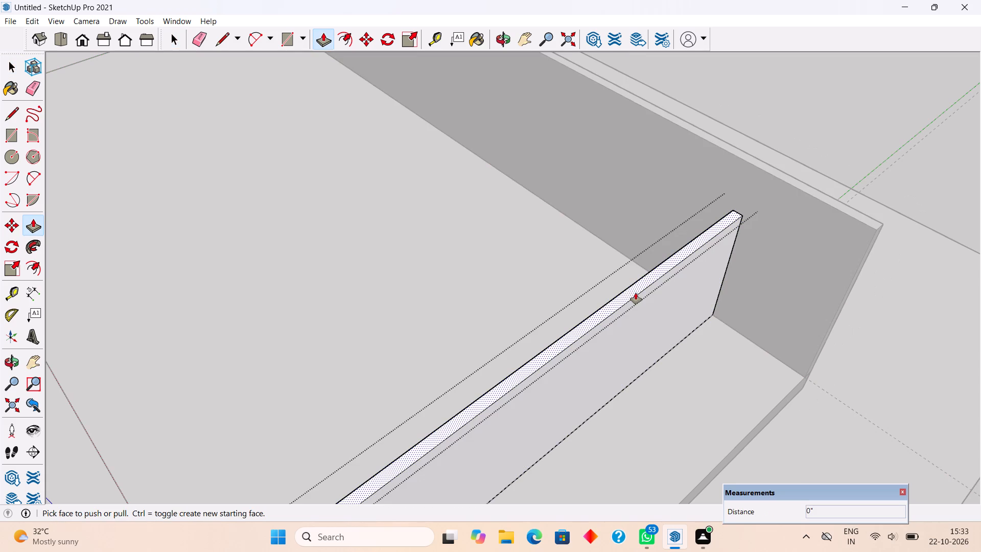
{"action": "left_click", "coordinate": [636, 293]}
{"action": "left_click", "coordinate": [851, 203]}
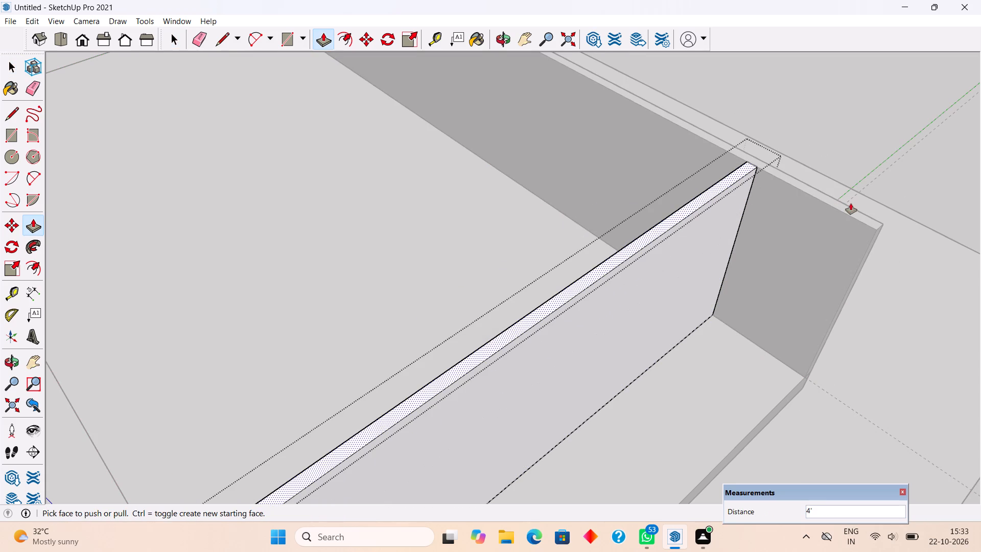
{"action": "key", "text": "space"}
{"action": "scroll", "coordinate": [713, 256], "scroll_direction": "down", "scroll_amount": 5}
{"action": "left_click", "coordinate": [761, 153]}
Place a vertical guide on the cross wall's outer face, 10' from its corner with the long wall.
{"action": "middle_click_drag", "start_coordinate": [799, 273], "coordinate": [784, 235]}
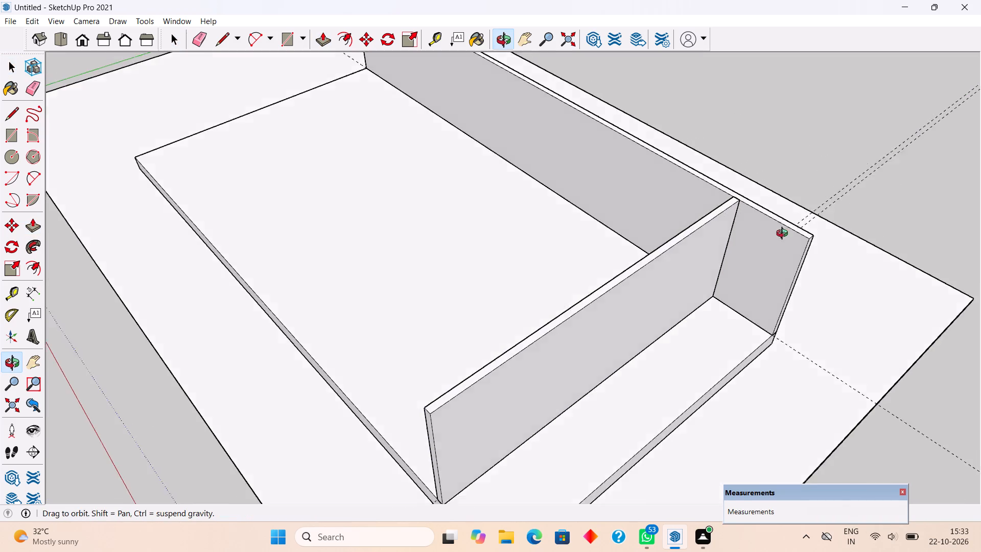
{"action": "middle_click_drag", "start_coordinate": [784, 235], "coordinate": [737, 114]}
{"action": "scroll", "coordinate": [698, 256], "scroll_direction": "up", "scroll_amount": 1}
{"action": "middle_click_drag", "start_coordinate": [689, 247], "coordinate": [533, 205]}
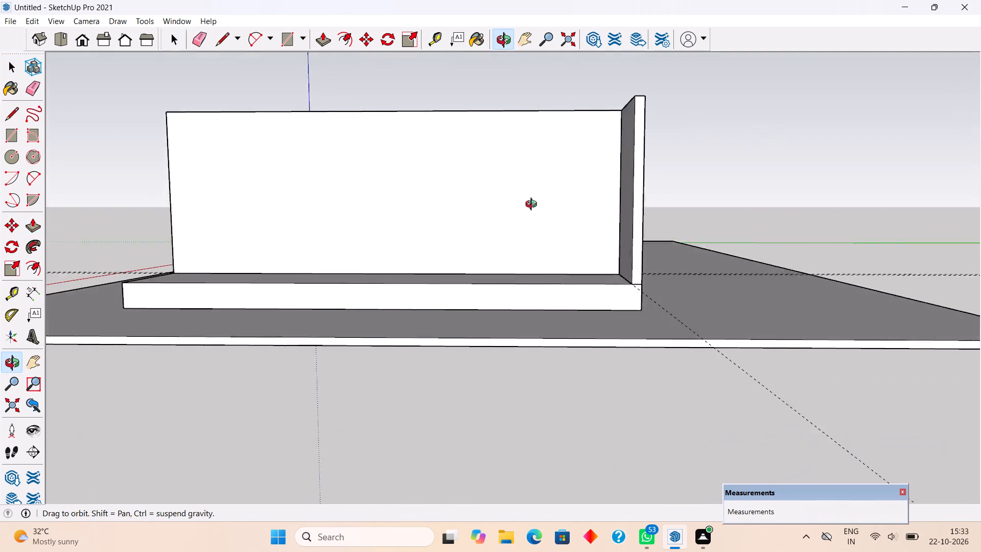
{"action": "middle_click_drag", "start_coordinate": [533, 205], "coordinate": [611, 234]}
{"action": "scroll", "coordinate": [611, 234], "scroll_direction": "down", "scroll_amount": 2}
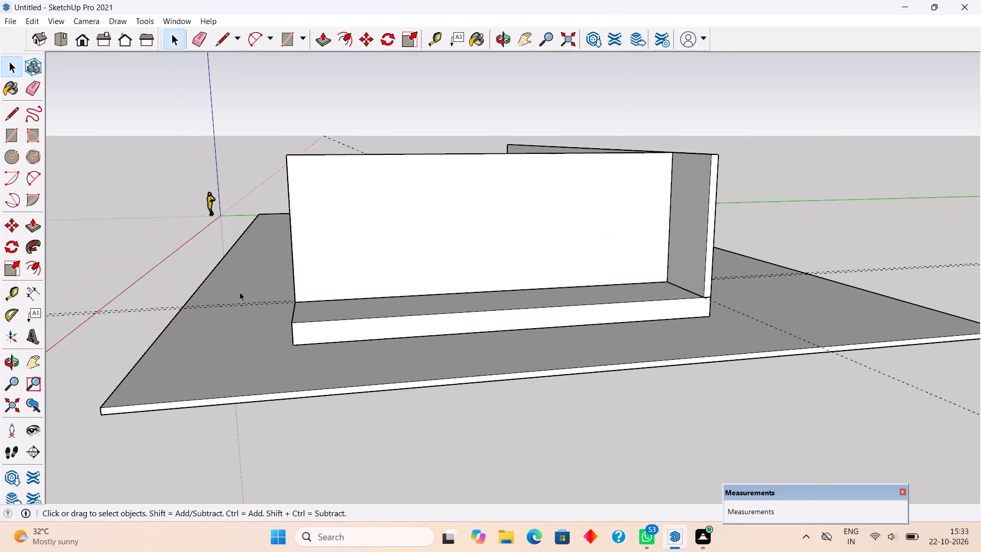
{"action": "scroll", "coordinate": [674, 219], "scroll_direction": "up", "scroll_amount": 2}
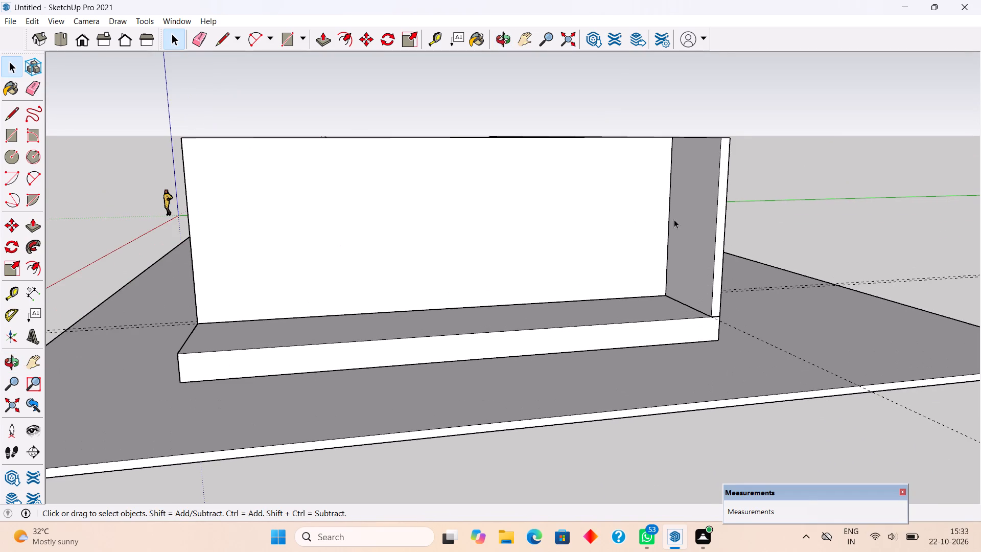
{"action": "key", "text": "t"}
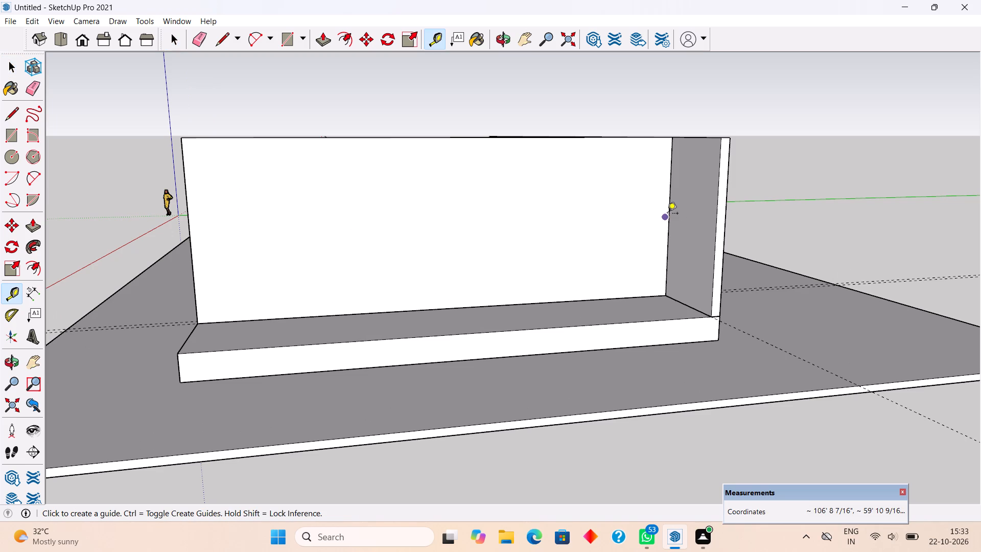
{"action": "left_click", "coordinate": [672, 198]}
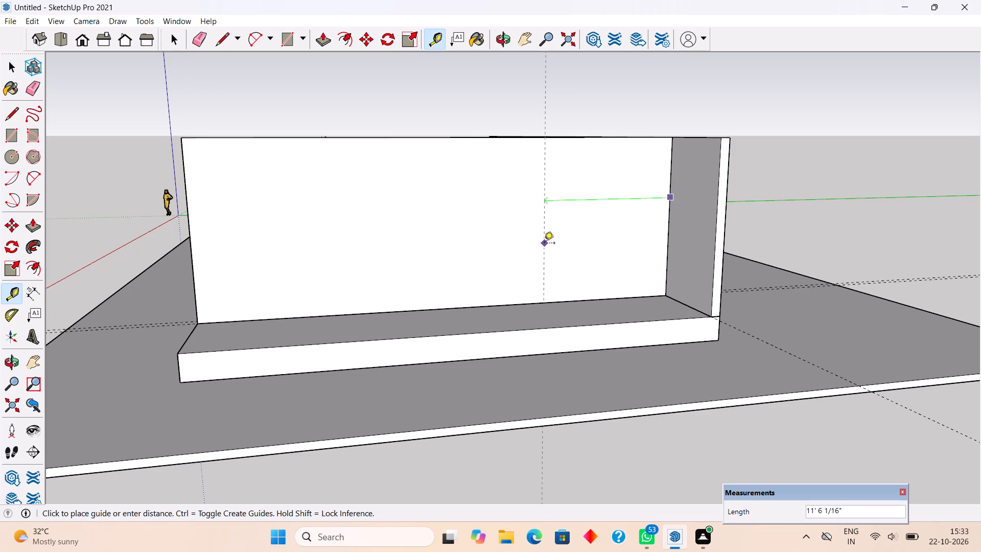
{"action": "type", "text": "10'"}
{"action": "key", "text": "Return"}
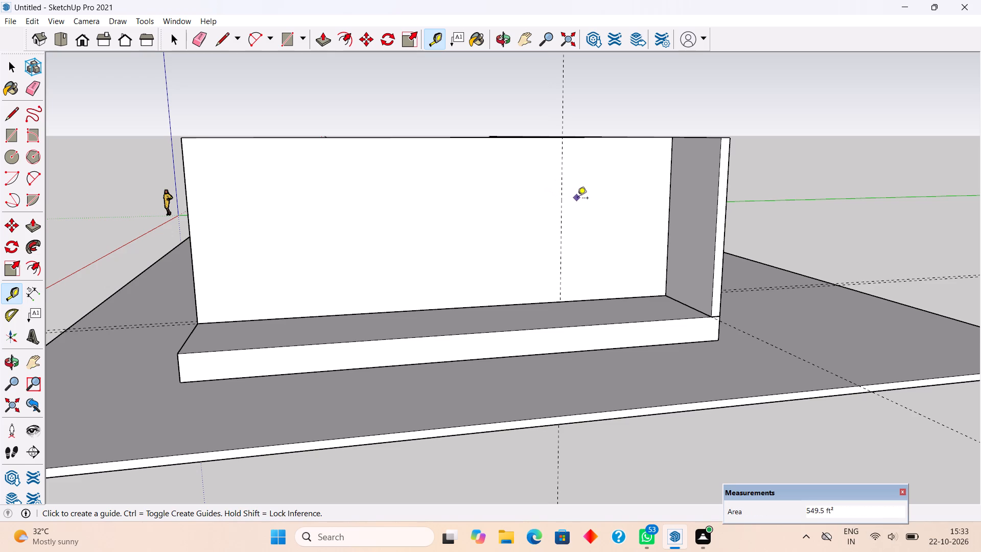
Add two more vertical guides away from the long wall, one 2' past the 10' guide and another 9" beyond that.
{"action": "left_click", "coordinate": [559, 224]}
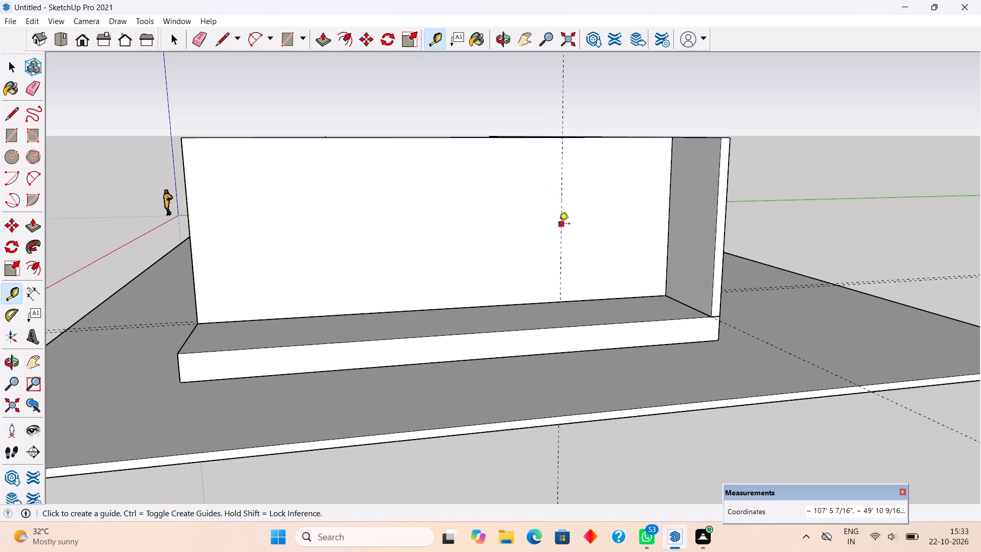
{"action": "type", "text": "2'"}
{"action": "key", "text": "Return"}
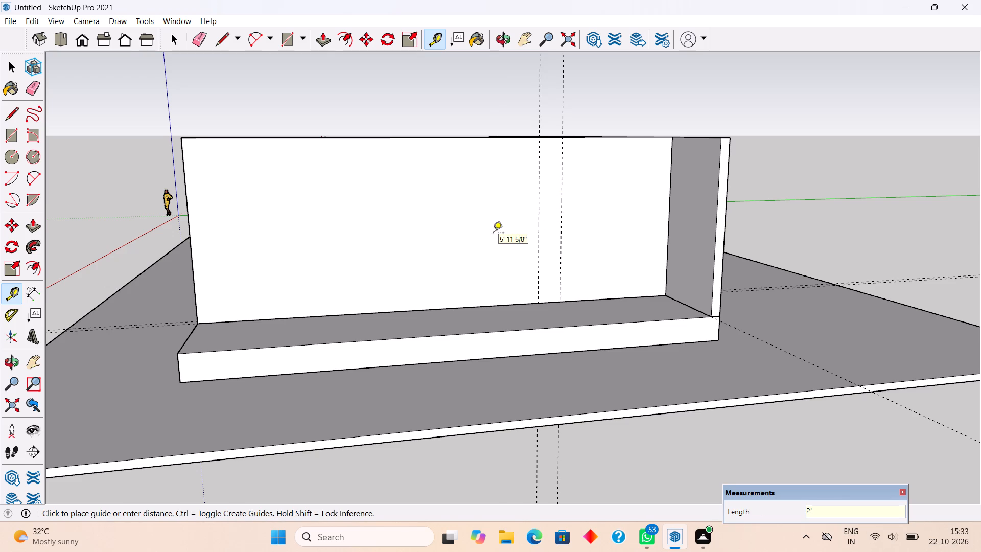
{"action": "left_click", "coordinate": [538, 252]}
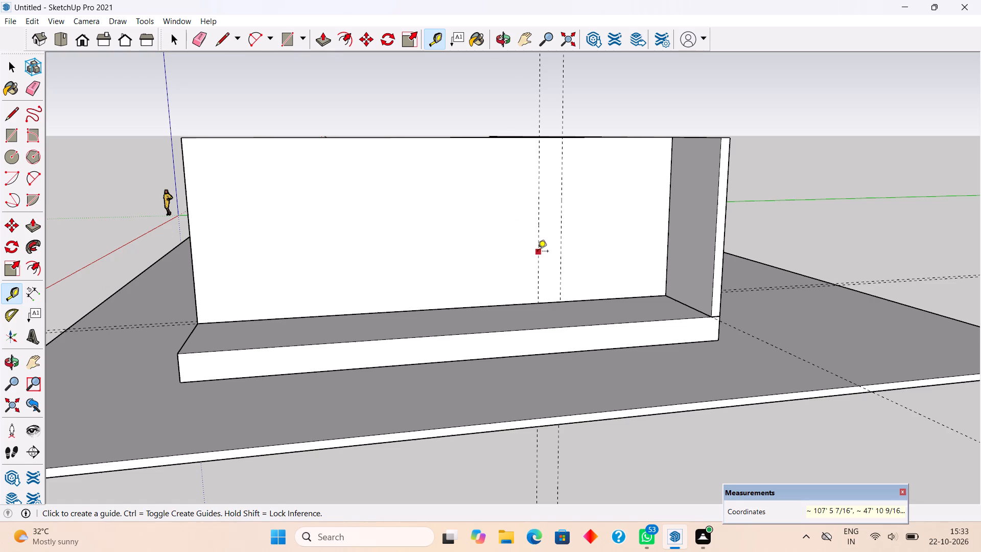
{"action": "type", "text": "9\""}
{"action": "key", "text": "Return"}
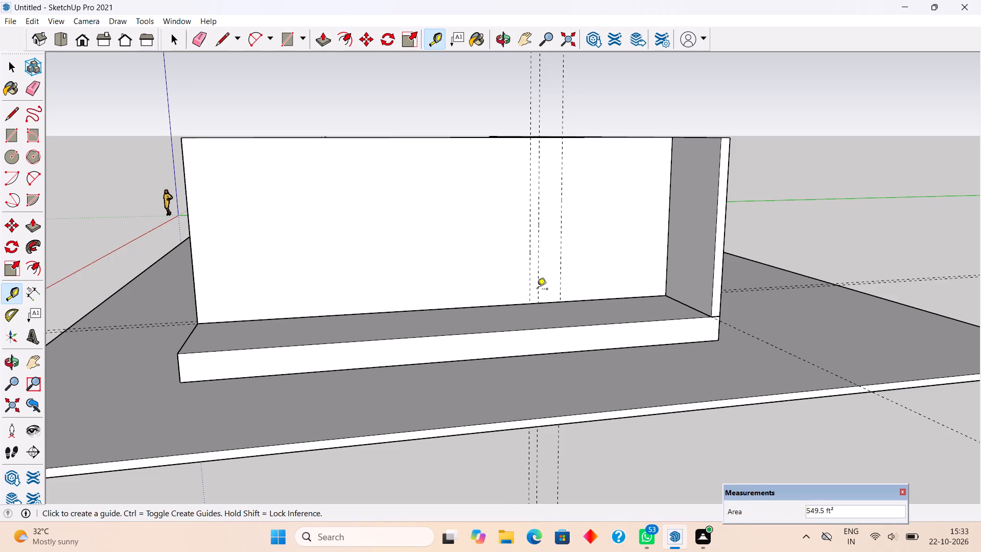
Draw a 14' by 9" rectangle between the 9"-spaced guides on the cross wall and Push/Pull it 8' out to the platform's edge.
{"action": "key", "text": "r"}
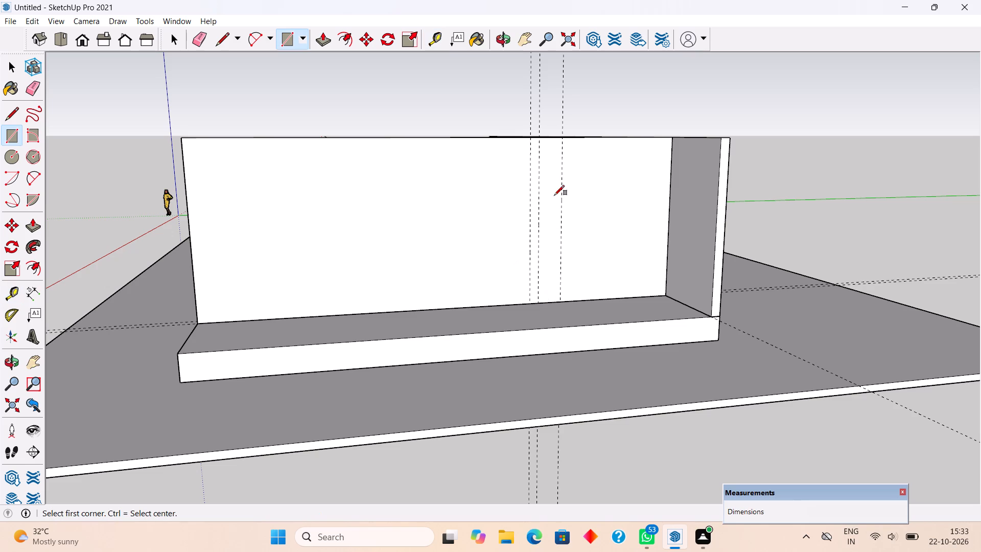
{"action": "left_click", "coordinate": [528, 135]}
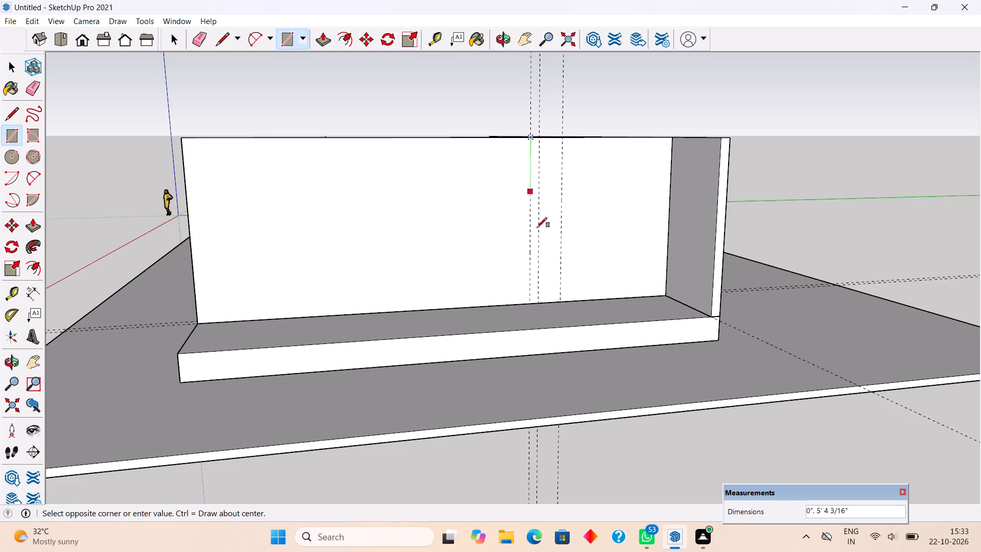
{"action": "left_click", "coordinate": [539, 304]}
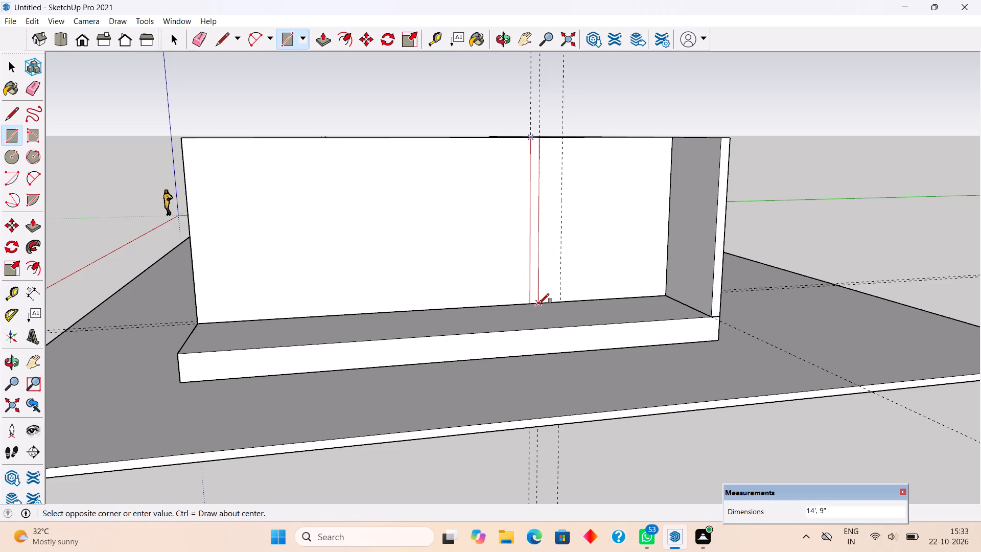
{"action": "key", "text": "p"}
{"action": "left_click", "coordinate": [534, 288]}
{"action": "left_click", "coordinate": [538, 340]}
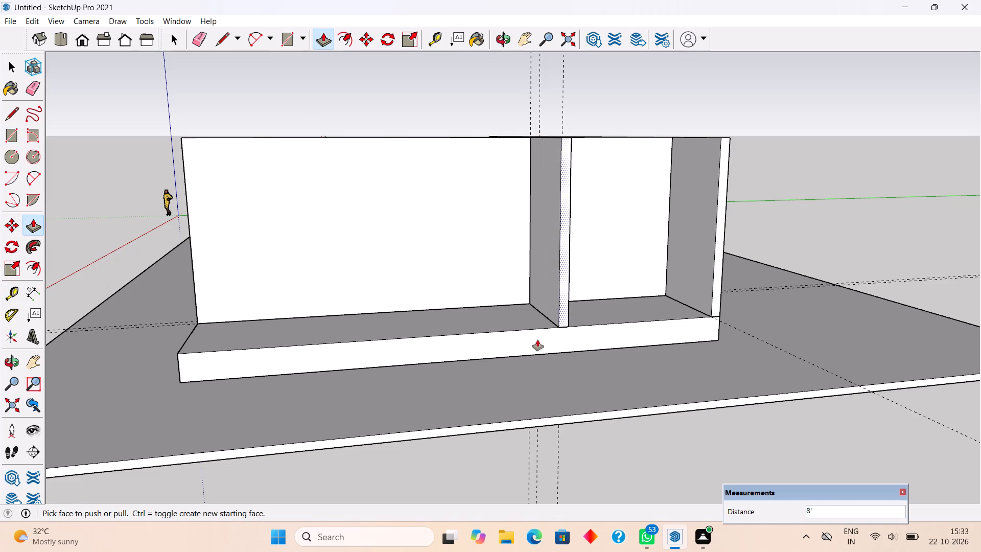
{"action": "key", "text": "space"}
Place a vertical guide on the cross wall's outer face 10' from the partition, and another 9" beyond it.
{"action": "key", "text": "t"}
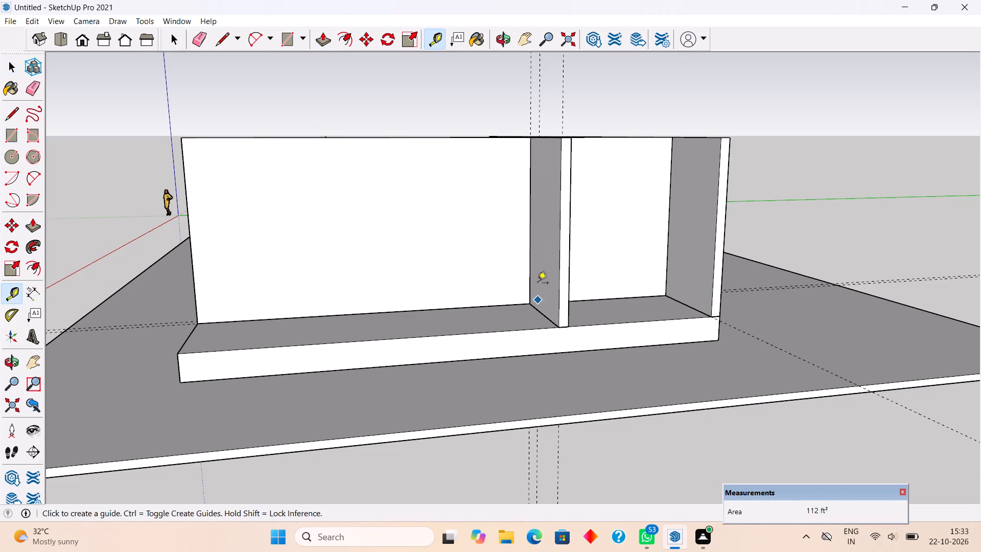
{"action": "left_click", "coordinate": [532, 237]}
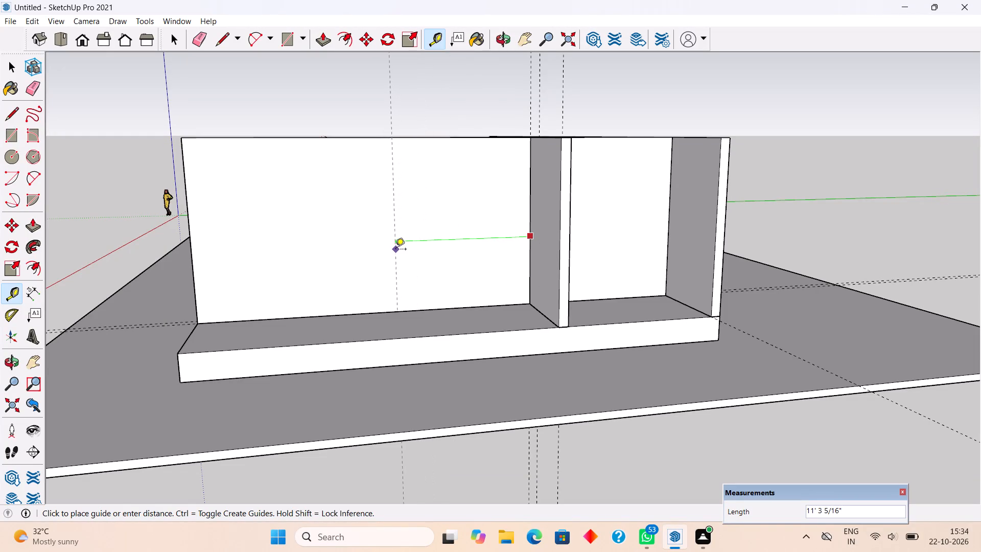
{"action": "type", "text": "10'"}
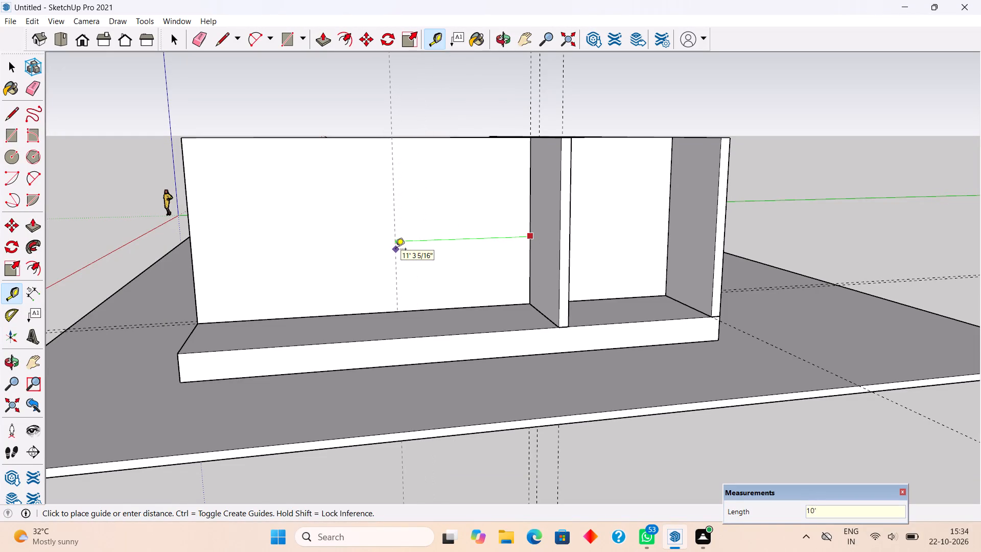
{"action": "key", "text": "Return"}
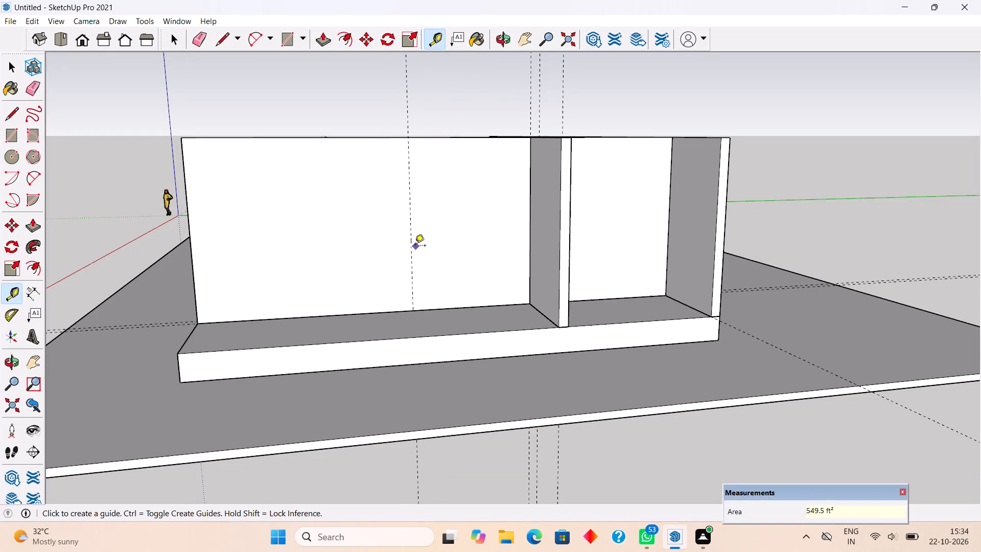
{"action": "left_click", "coordinate": [411, 253]}
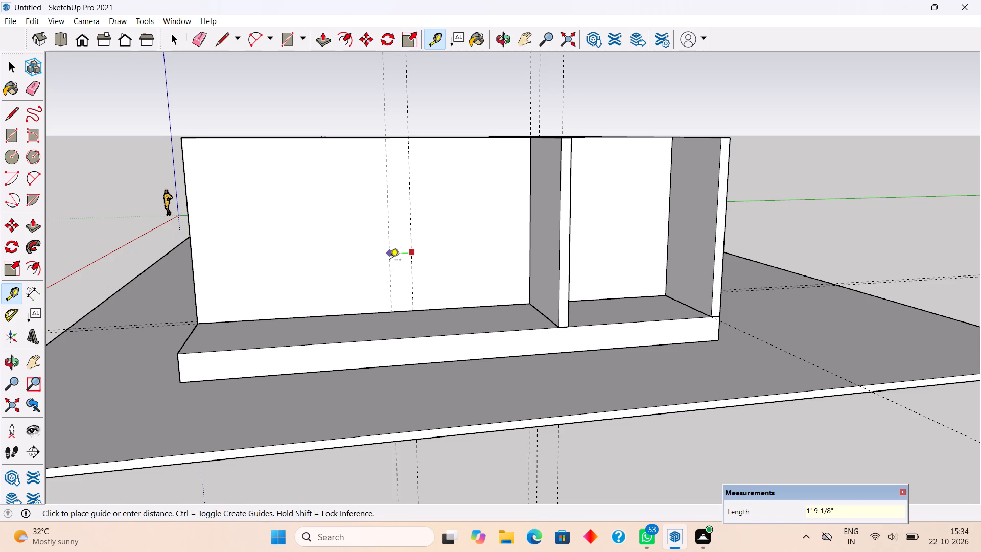
{"action": "type", "text": "9\""}
{"action": "key", "text": "Return"}
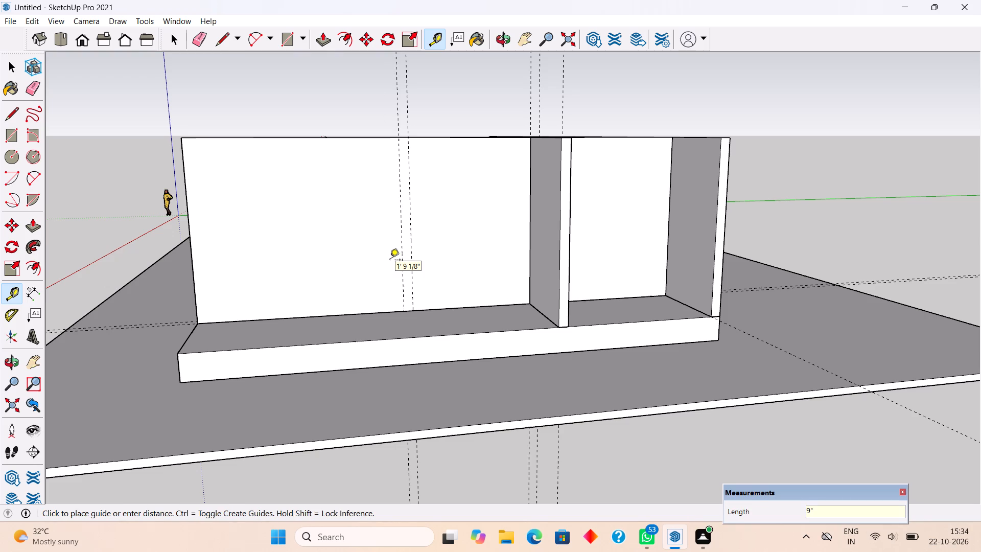
Draw a 14' by 9" rectangle between the two new guides and Push/Pull it 8' out, level with the first partition.
{"action": "key", "text": "r"}
{"action": "left_click", "coordinate": [411, 139]}
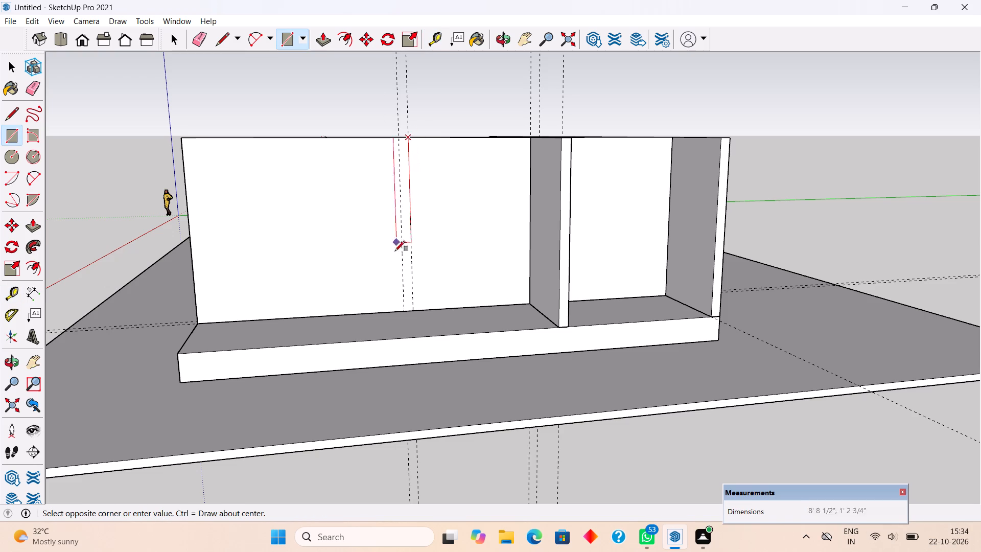
{"action": "left_click", "coordinate": [404, 313]}
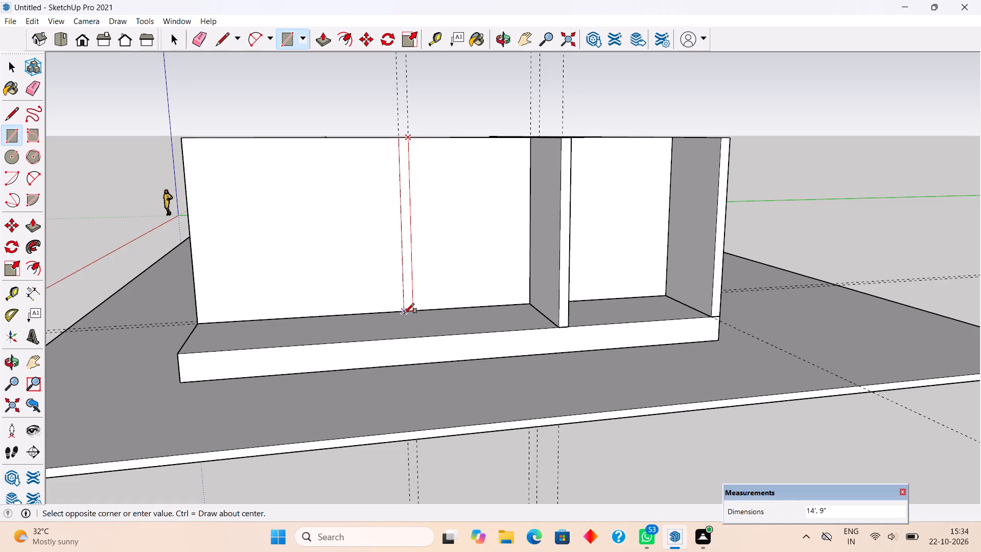
{"action": "key", "text": "p"}
{"action": "left_click", "coordinate": [411, 294]}
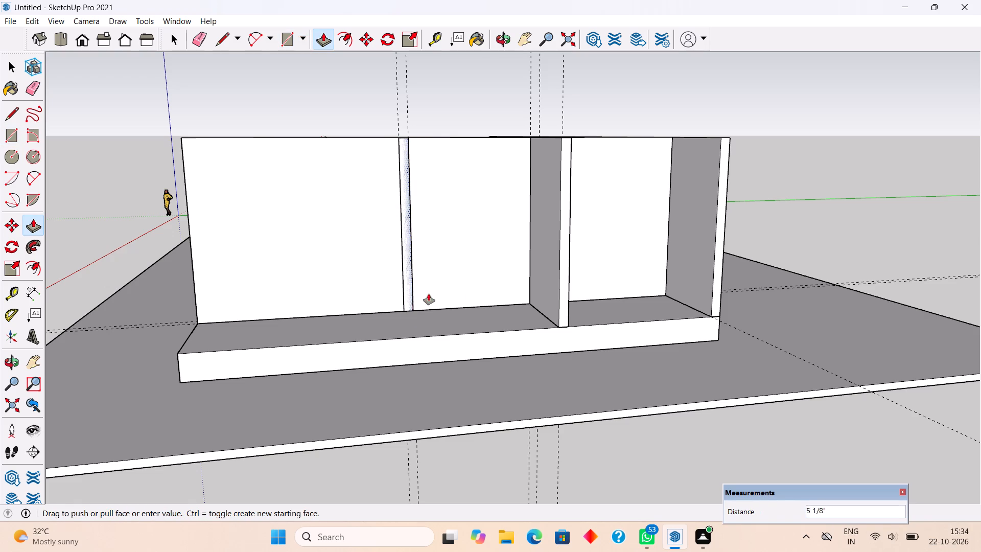
{"action": "left_click", "coordinate": [566, 250]}
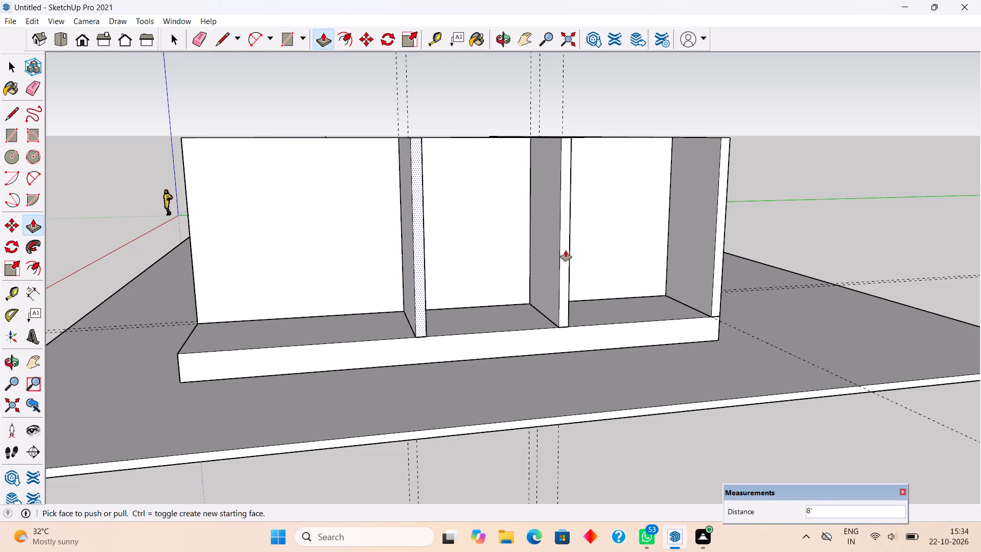
Inside the platform's group, Push/Pull its end face beyond the partitions outward by 9".
{"action": "key", "text": "space"}
{"action": "triple_click", "coordinate": [527, 350]}
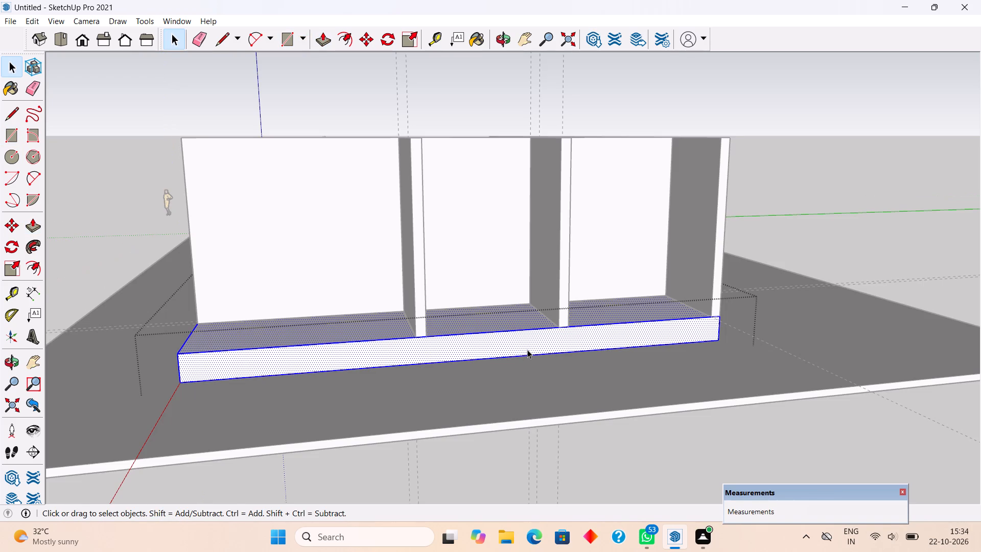
{"action": "key", "text": "p"}
{"action": "left_click", "coordinate": [530, 347]}
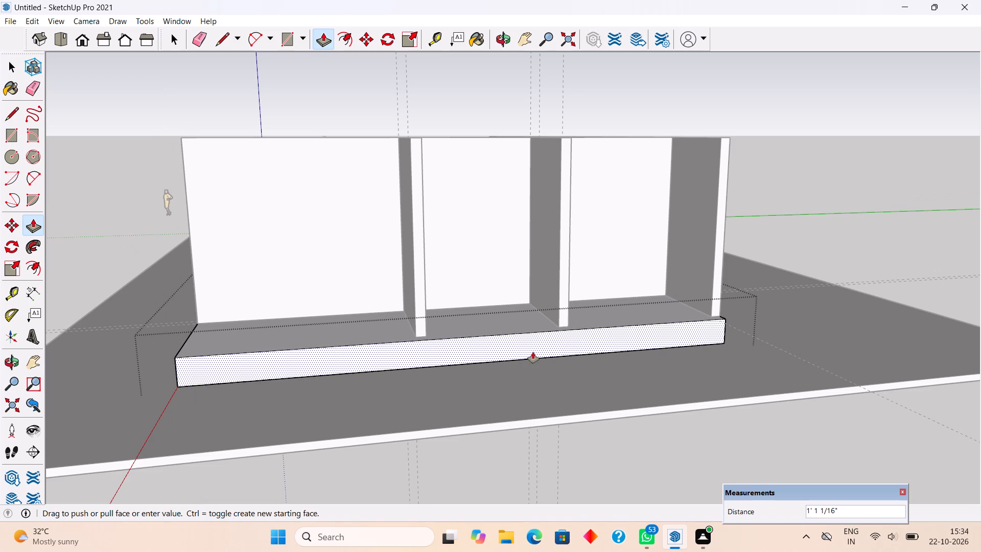
{"action": "type", "text": "9\""}
{"action": "key", "text": "Return"}
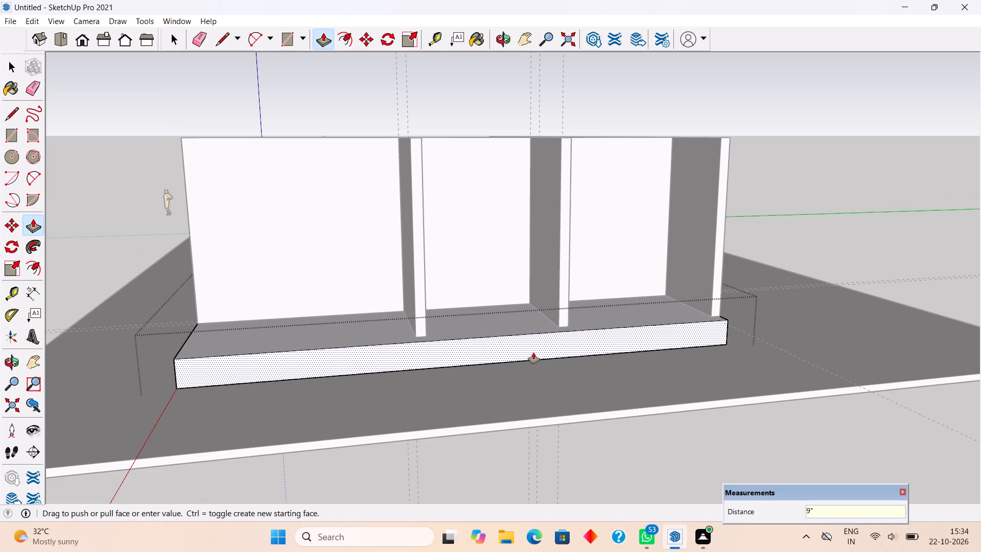
{"action": "key", "text": "space"}
{"action": "scroll", "coordinate": [533, 353], "scroll_direction": "down", "scroll_amount": 2}
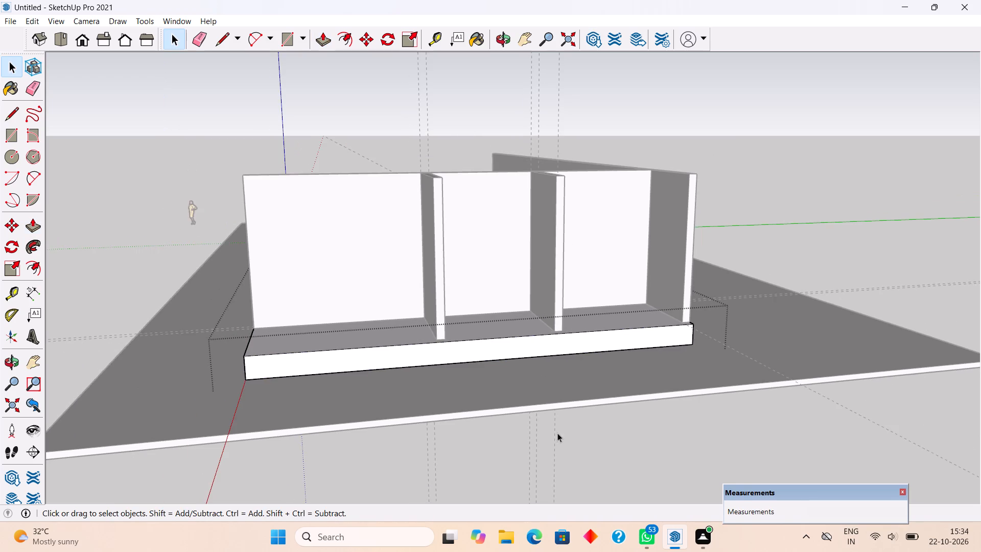
{"action": "left_click", "coordinate": [559, 447]}
Place a floor guide parallel to the cross wall flush with the partitions' ends, and another along the first partition's outer base edge.
{"action": "middle_click_drag", "start_coordinate": [539, 329], "coordinate": [532, 484]}
{"action": "scroll", "coordinate": [570, 323], "scroll_direction": "up", "scroll_amount": 3}
{"action": "middle_click_drag", "start_coordinate": [570, 339], "coordinate": [559, 384]}
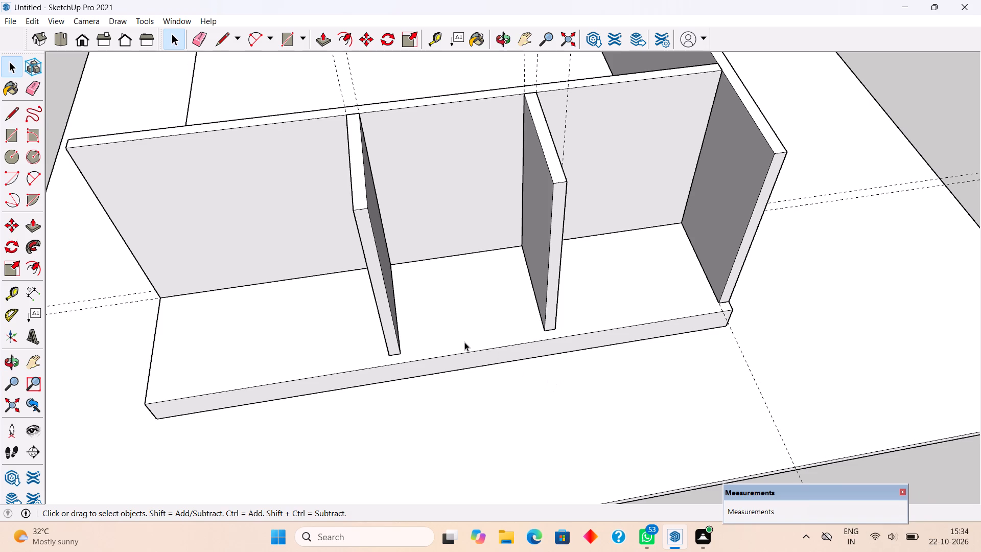
{"action": "key", "text": "t"}
{"action": "left_click", "coordinate": [450, 254]}
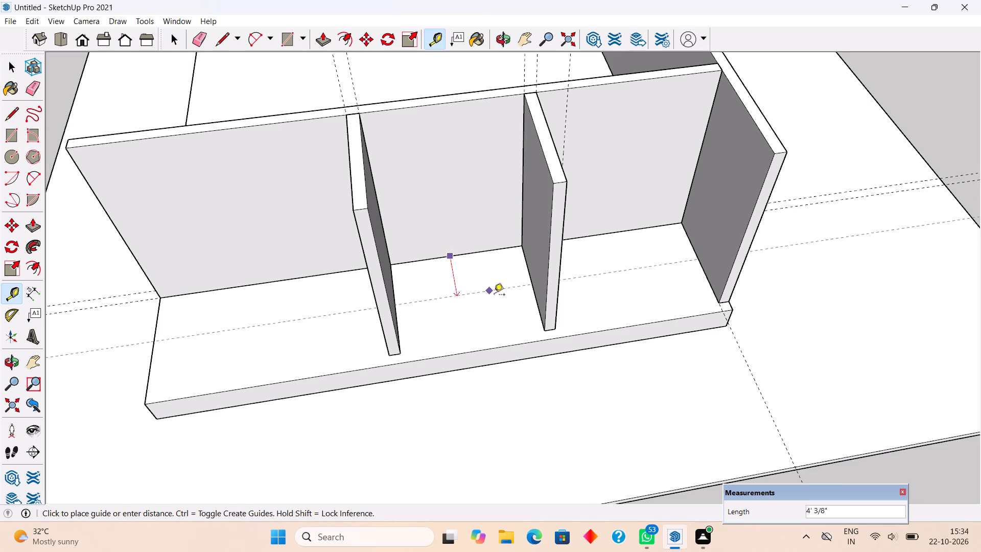
{"action": "left_click", "coordinate": [550, 328]}
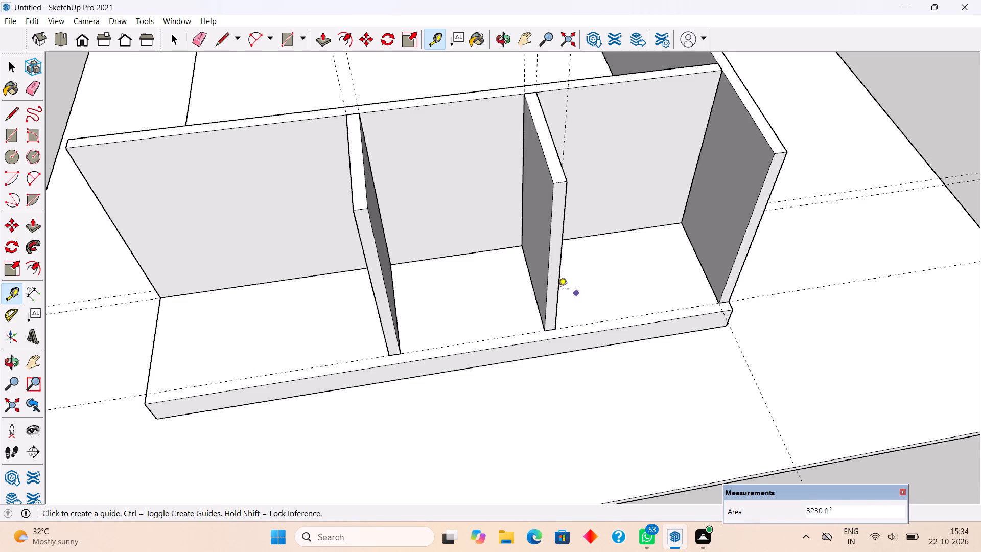
{"action": "middle_click_drag", "start_coordinate": [537, 287], "coordinate": [427, 266]}
{"action": "scroll", "coordinate": [549, 321], "scroll_direction": "up", "scroll_amount": 5}
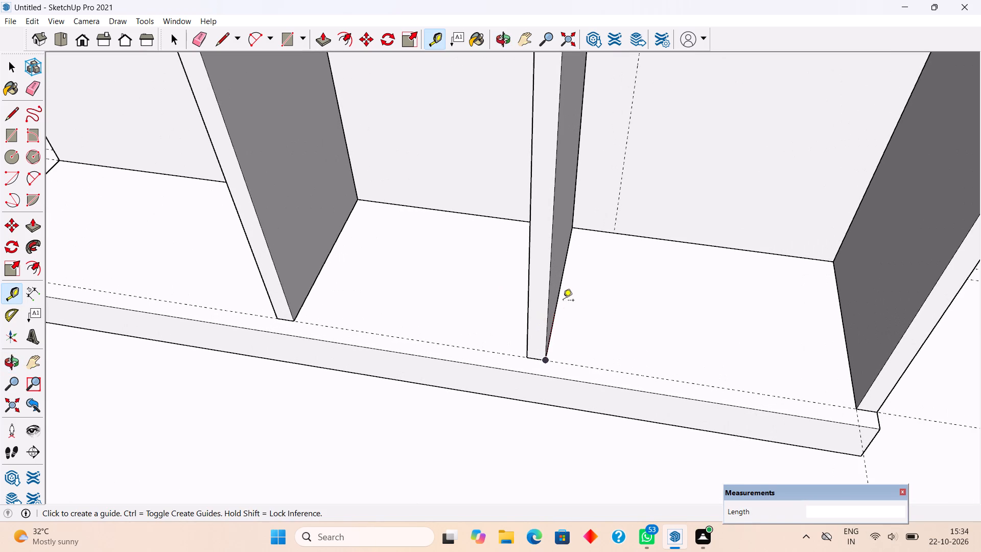
{"action": "double_click", "coordinate": [565, 282]}
{"action": "middle_click_drag", "start_coordinate": [567, 393], "coordinate": [658, 404]}
Draw an 11' 6" by 9" rectangle across the two partitions' ends on the platform strip and Push/Pull it up 14' to their tops.
{"action": "key", "text": "r"}
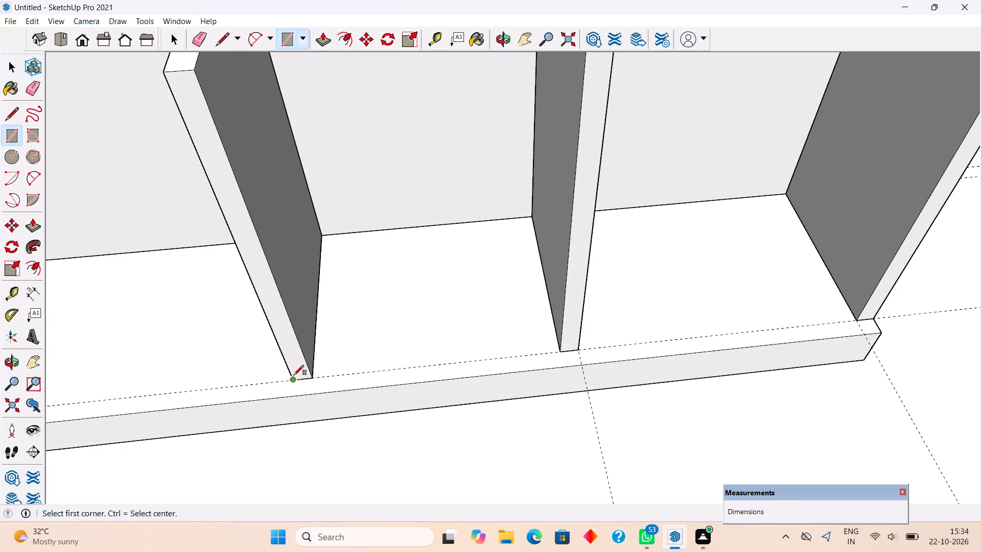
{"action": "left_click", "coordinate": [294, 375]}
{"action": "left_click", "coordinate": [585, 363]}
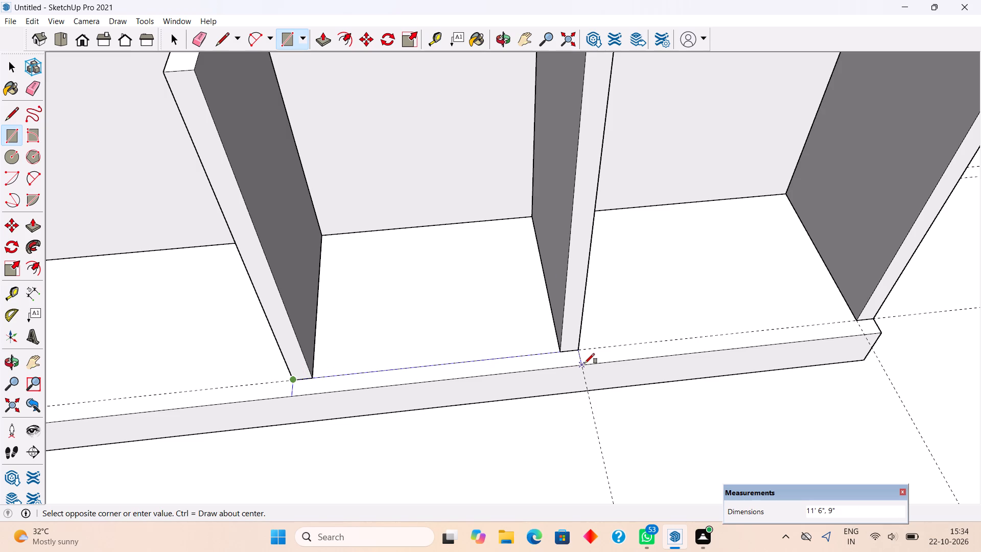
{"action": "key", "text": "p"}
{"action": "left_click", "coordinate": [568, 361]}
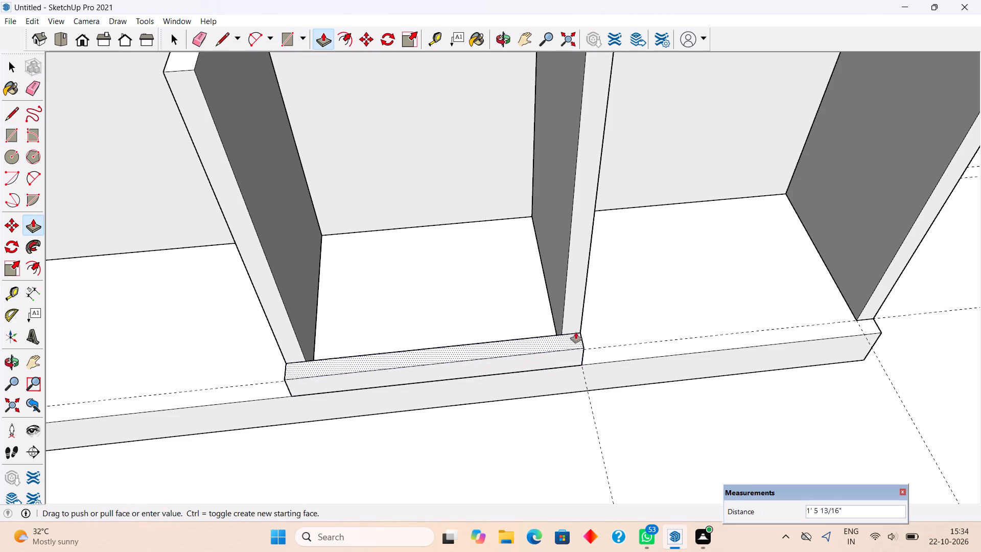
{"action": "scroll", "coordinate": [584, 322], "scroll_direction": "down", "scroll_amount": 4}
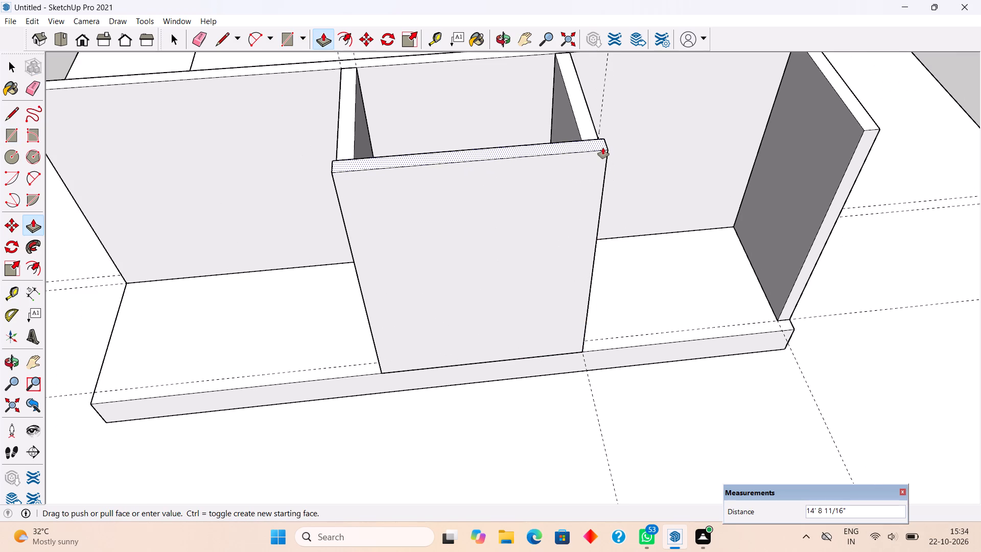
{"action": "middle_click_drag", "start_coordinate": [580, 169], "coordinate": [430, 191]}
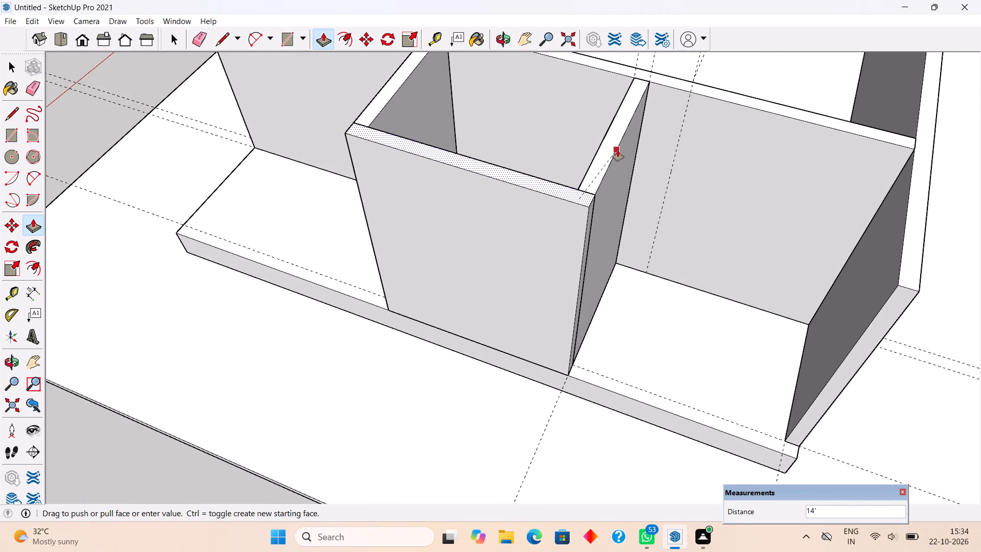
{"action": "left_click", "coordinate": [618, 150]}
Make a group of the two partitions and the connecting wall that closes them off.
{"action": "key", "text": "space"}
{"action": "triple_click", "coordinate": [580, 227]}
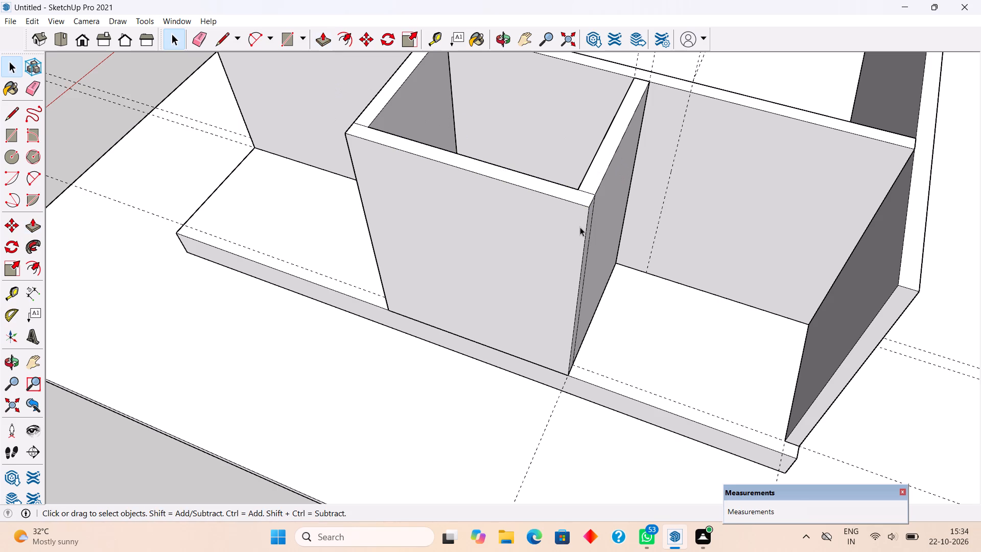
{"action": "right_click", "coordinate": [579, 227]}
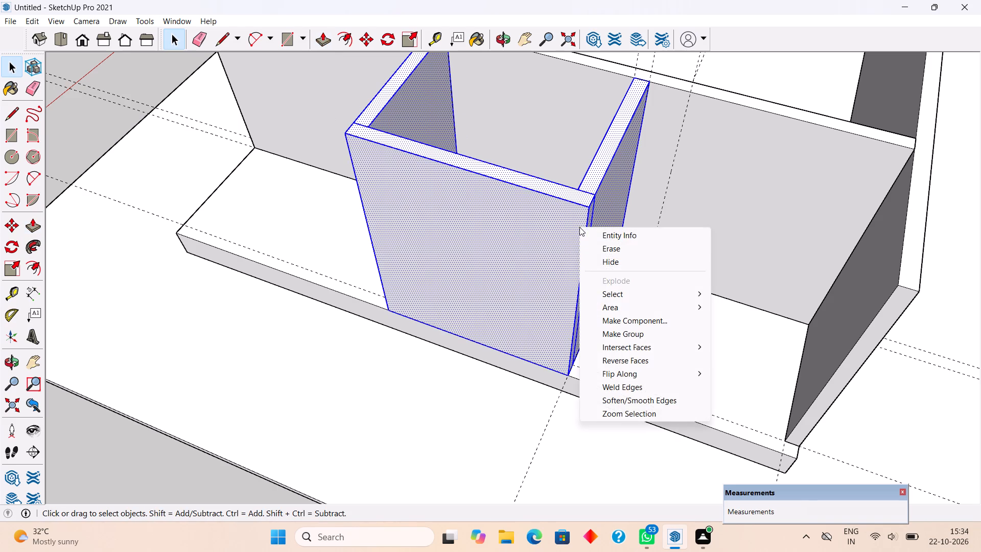
{"action": "left_click", "coordinate": [614, 337]}
{"action": "scroll", "coordinate": [614, 337], "scroll_direction": "down", "scroll_amount": 5}
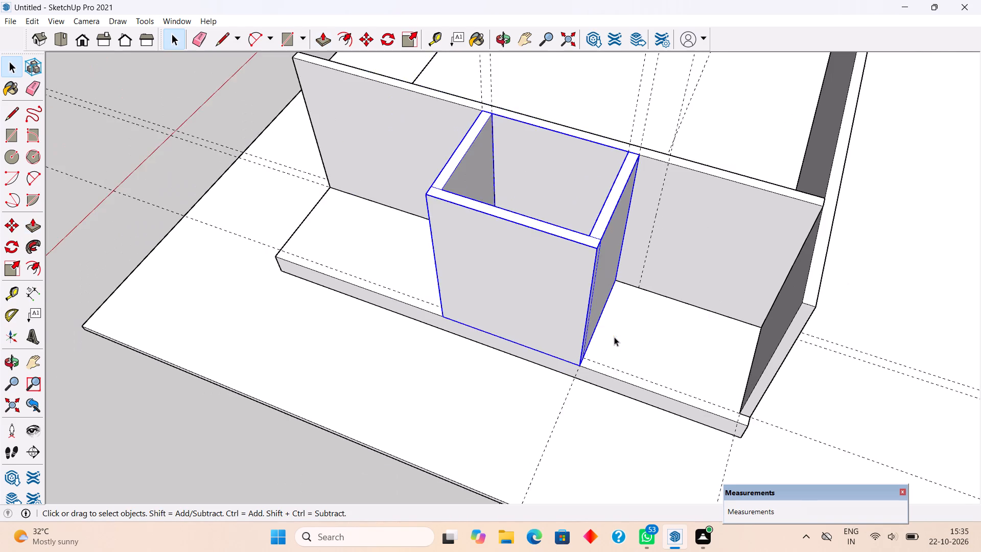
{"action": "scroll", "coordinate": [614, 337], "scroll_direction": "down", "scroll_amount": 4}
{"action": "left_click", "coordinate": [458, 436]}
Place a vertical guide on the cross wall 15' from the second partition, towards the wall's free end.
{"action": "middle_click_drag", "start_coordinate": [506, 446], "coordinate": [627, 370]}
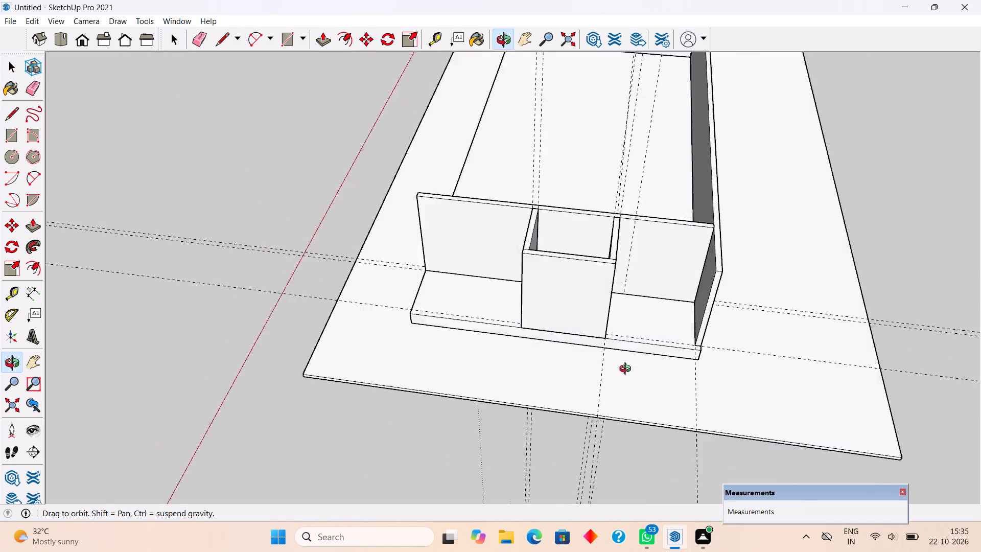
{"action": "middle_click_drag", "start_coordinate": [627, 370], "coordinate": [799, 283]}
{"action": "scroll", "coordinate": [783, 250], "scroll_direction": "up", "scroll_amount": 2}
{"action": "middle_click_drag", "start_coordinate": [646, 331], "coordinate": [570, 264]}
{"action": "middle_click_drag", "start_coordinate": [500, 259], "coordinate": [437, 264]}
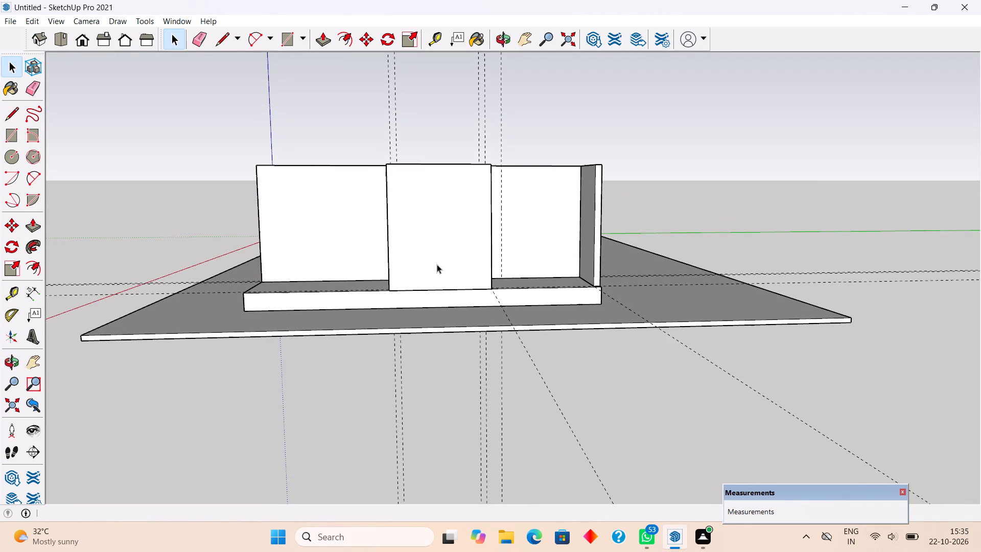
{"action": "middle_click_drag", "start_coordinate": [315, 248], "coordinate": [391, 265]}
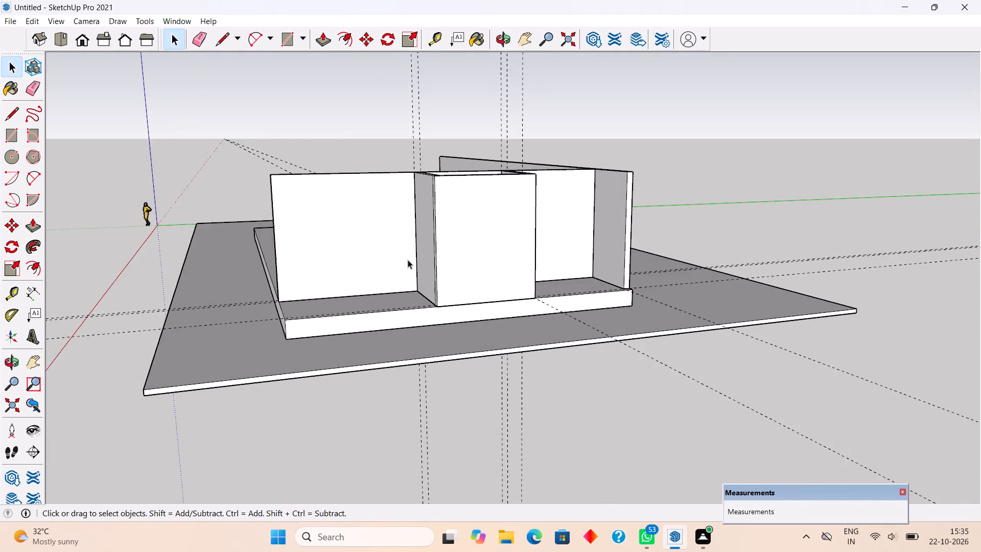
{"action": "scroll", "coordinate": [408, 259], "scroll_direction": "up", "scroll_amount": 4}
{"action": "key", "text": "t"}
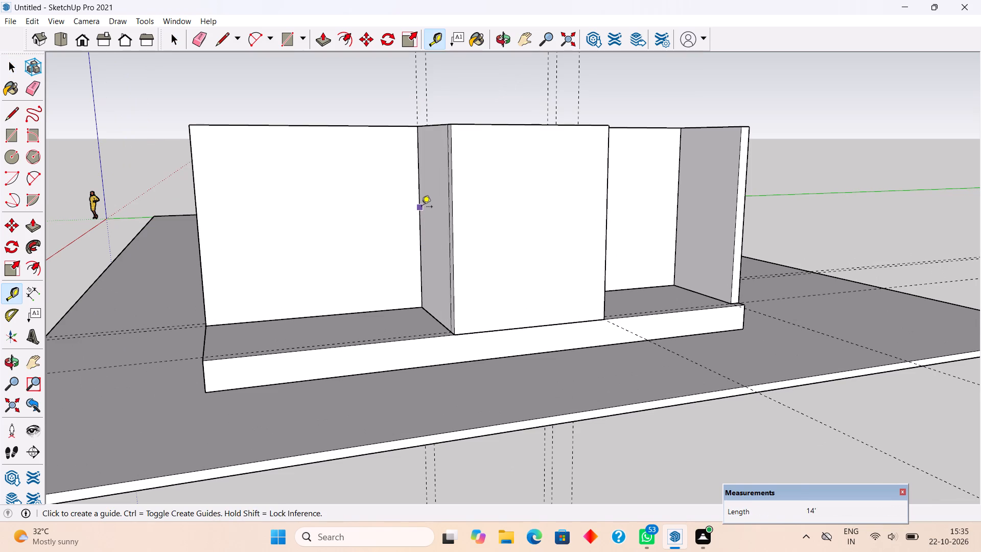
{"action": "left_click", "coordinate": [422, 208]}
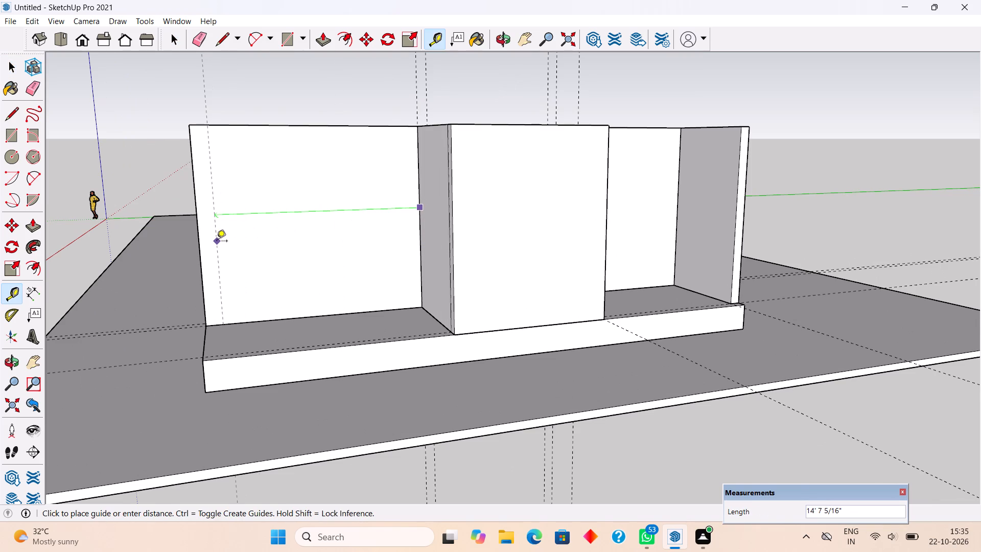
{"action": "type", "text": "15'"}
{"action": "key", "text": "Return"}
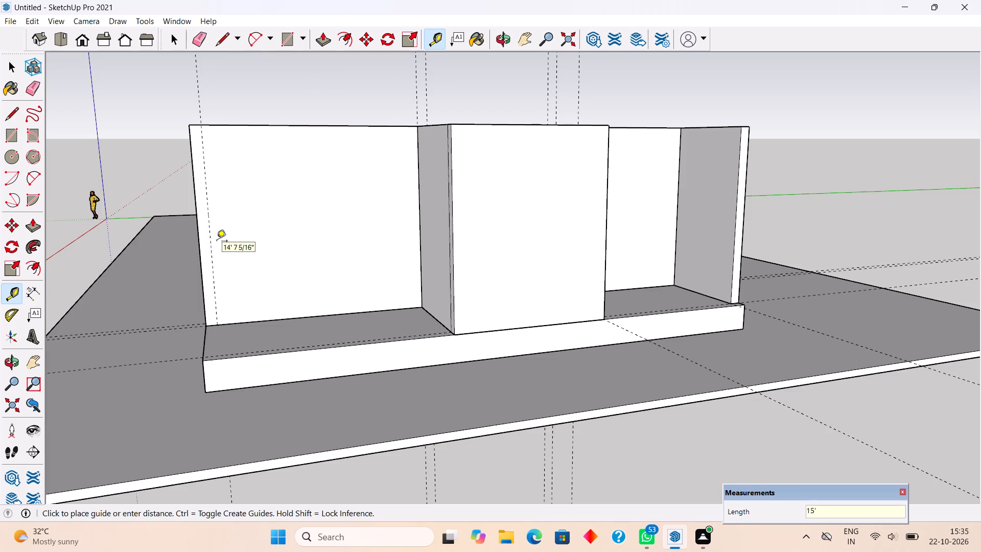
Measure the gap between the 15' guide and the cross wall's free end, and inspect that end of the wall.
{"action": "left_click", "coordinate": [213, 258]}
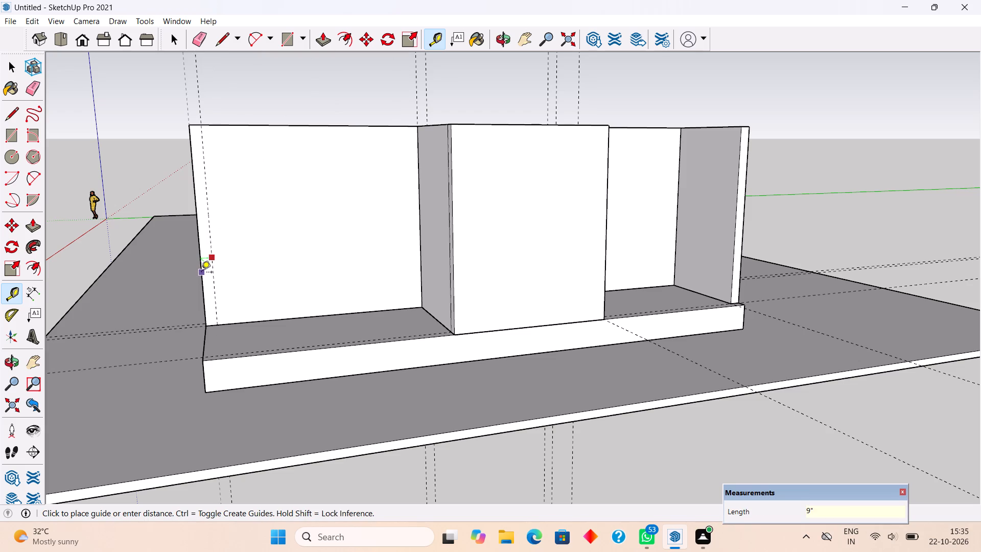
{"action": "key", "text": "space"}
{"action": "middle_click_drag", "start_coordinate": [232, 232], "coordinate": [233, 317]}
{"action": "scroll", "coordinate": [233, 317], "scroll_direction": "down", "scroll_amount": 1}
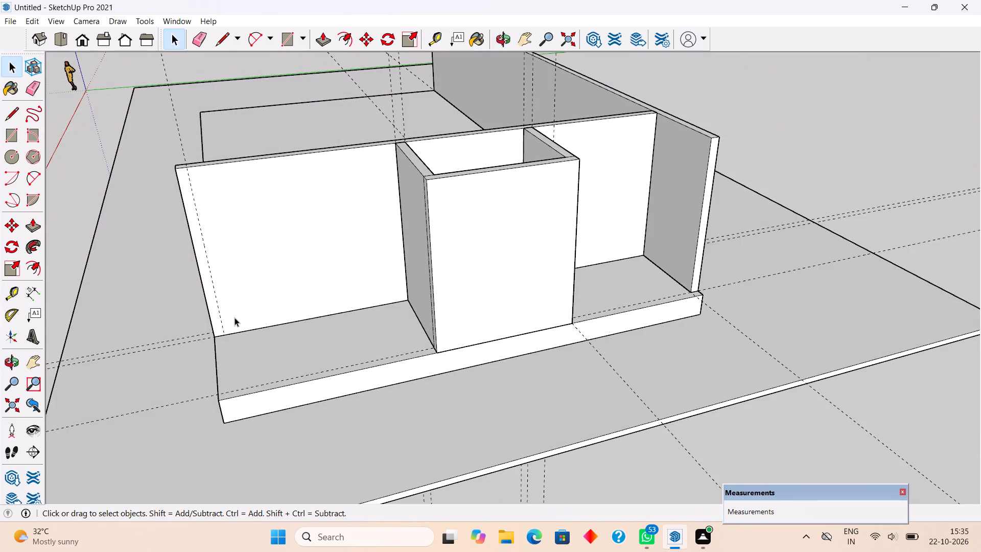
{"action": "middle_click_drag", "start_coordinate": [292, 292], "coordinate": [486, 265]}
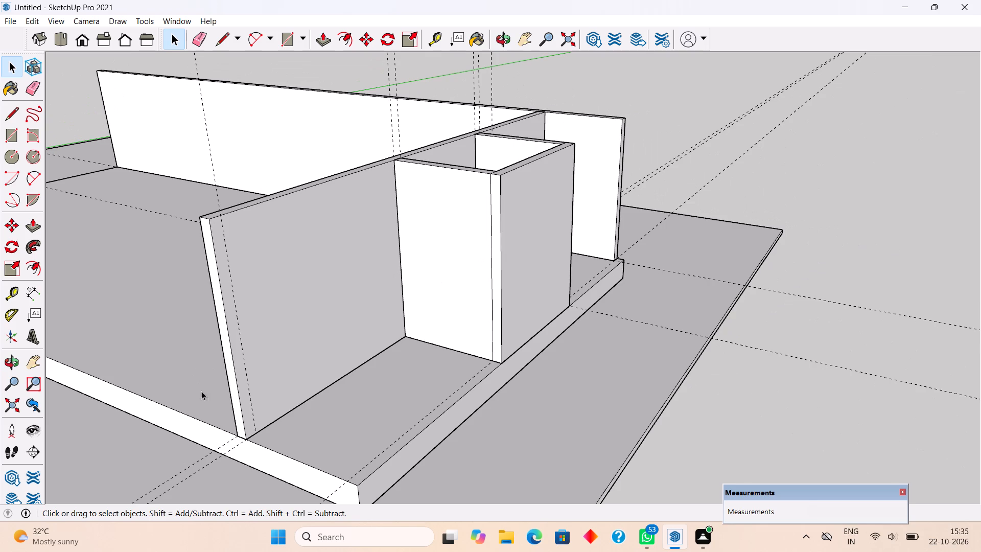
Push/Pull the cross wall's free end back about 10" to the 15' guide, editing inside its group.
{"action": "triple_click", "coordinate": [231, 386]}
{"action": "key", "text": "p"}
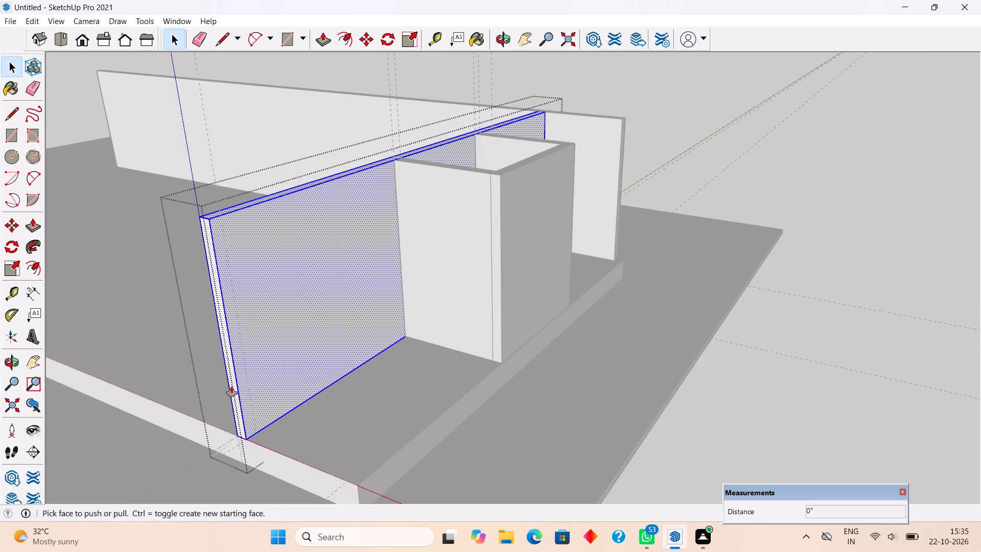
{"action": "left_click", "coordinate": [236, 386]}
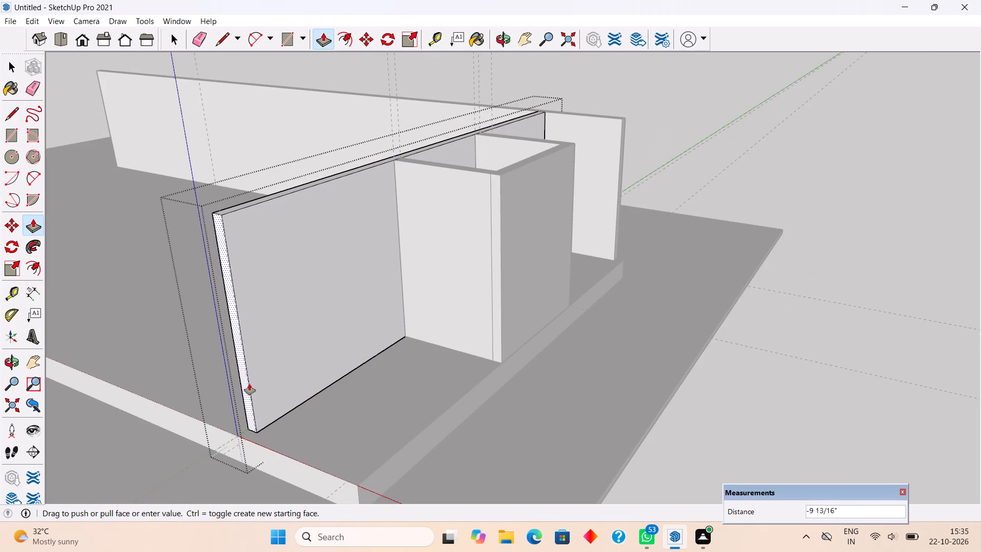
{"action": "left_click", "coordinate": [251, 388]}
{"action": "key", "text": "space"}
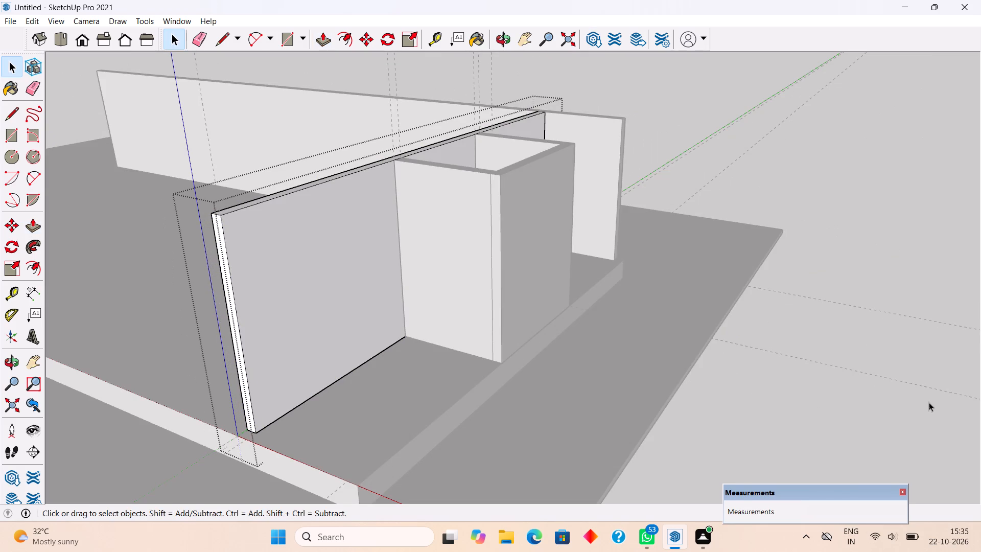
{"action": "left_click", "coordinate": [868, 411]}
Place a guide 9" inside the platform's open long edge, on the side of the cross wall's free end.
{"action": "scroll", "coordinate": [830, 365], "scroll_direction": "down", "scroll_amount": 4}
{"action": "scroll", "coordinate": [819, 362], "scroll_direction": "up", "scroll_amount": 1}
{"action": "scroll", "coordinate": [816, 361], "scroll_direction": "down", "scroll_amount": 1}
{"action": "scroll", "coordinate": [739, 348], "scroll_direction": "down", "scroll_amount": 4}
{"action": "middle_click_drag", "start_coordinate": [646, 319], "coordinate": [598, 405]}
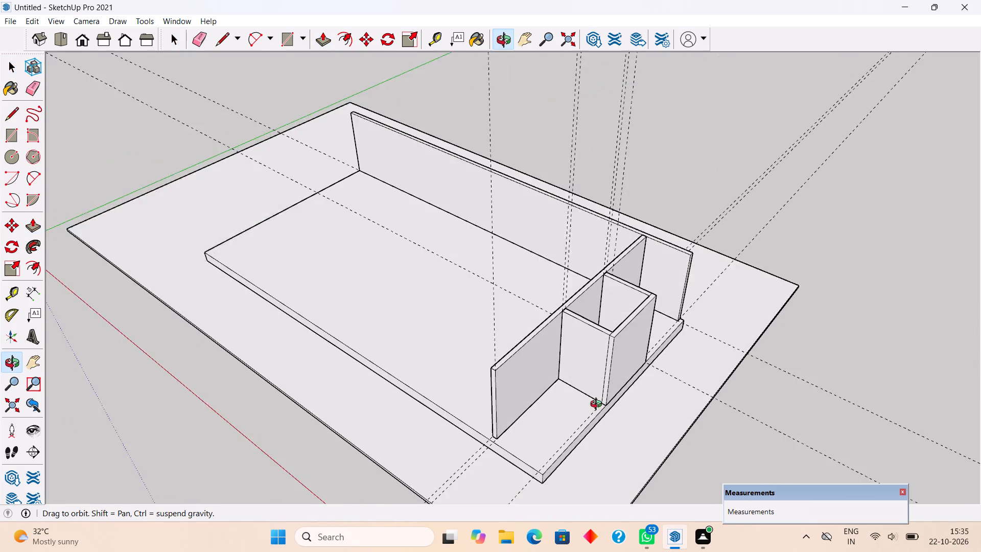
{"action": "middle_click_drag", "start_coordinate": [598, 405], "coordinate": [597, 407]}
{"action": "scroll", "coordinate": [428, 430], "scroll_direction": "up", "scroll_amount": 4}
{"action": "key", "text": "r"}
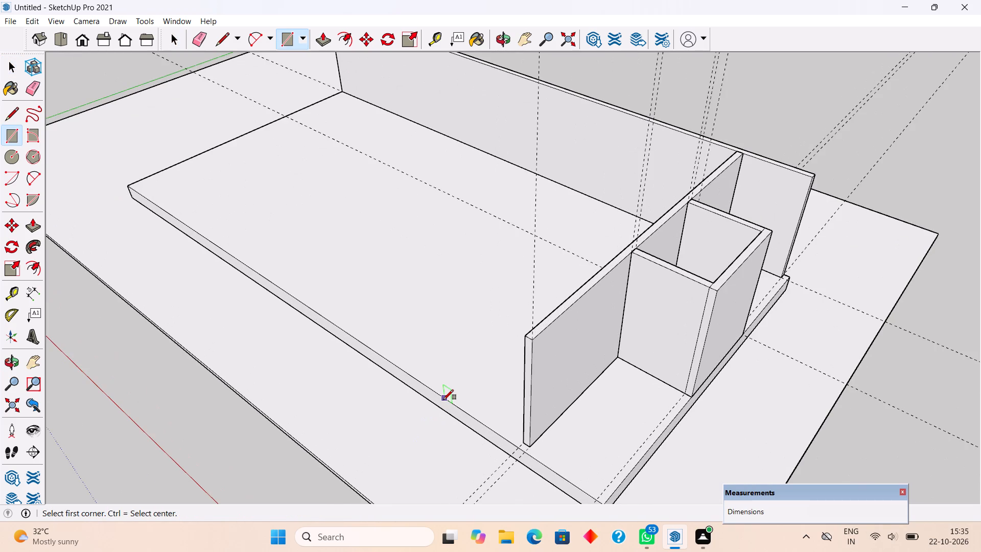
{"action": "key", "text": "t"}
{"action": "left_click", "coordinate": [446, 398]}
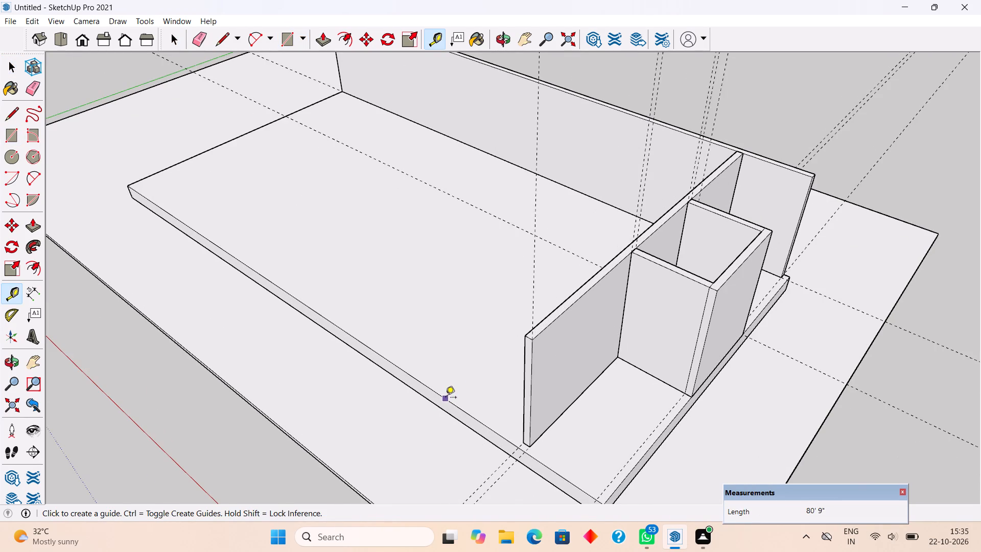
{"action": "type", "text": "9\""}
{"action": "key", "text": "Return"}
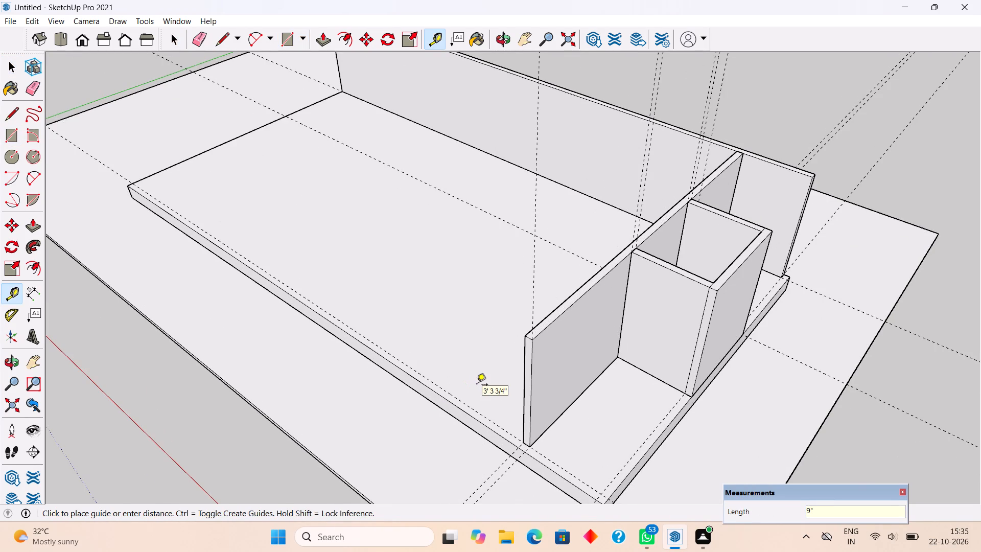
Draw an 80' 9" by 9" rectangle between the platform's long edge and the 9" guide, and Push/Pull it up 14'.
{"action": "key", "text": "r"}
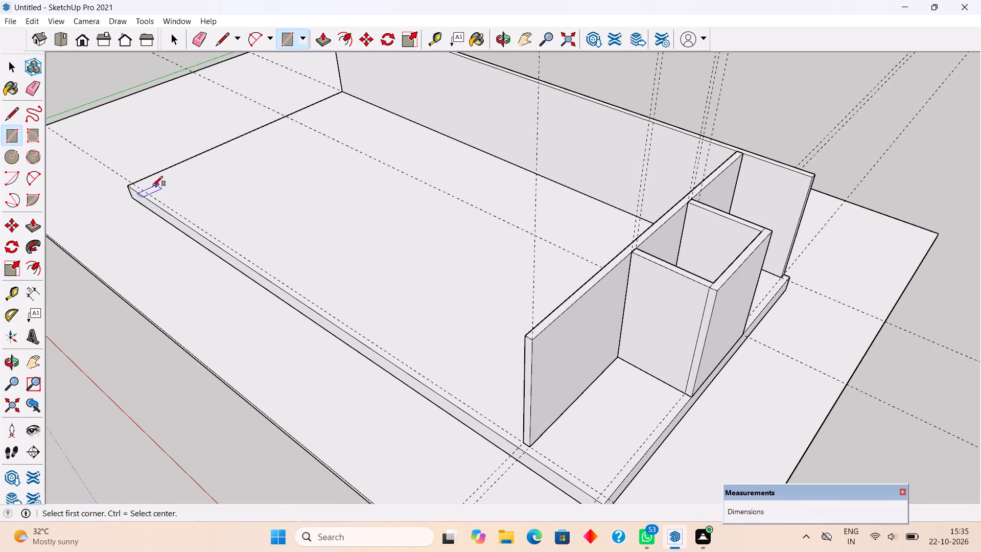
{"action": "left_click", "coordinate": [136, 181]}
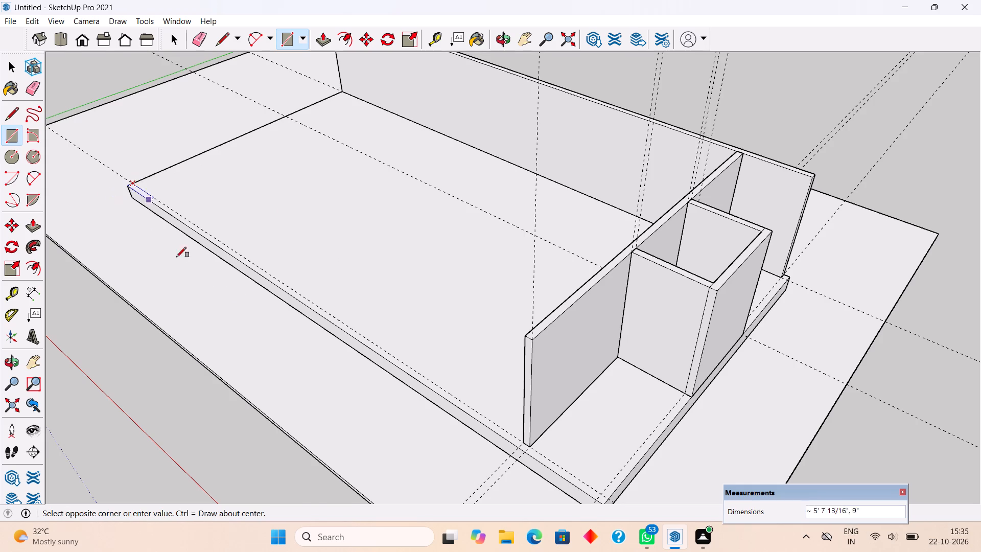
{"action": "scroll", "coordinate": [274, 334], "scroll_direction": "down", "scroll_amount": 5}
{"action": "scroll", "coordinate": [464, 433], "scroll_direction": "up", "scroll_amount": 4}
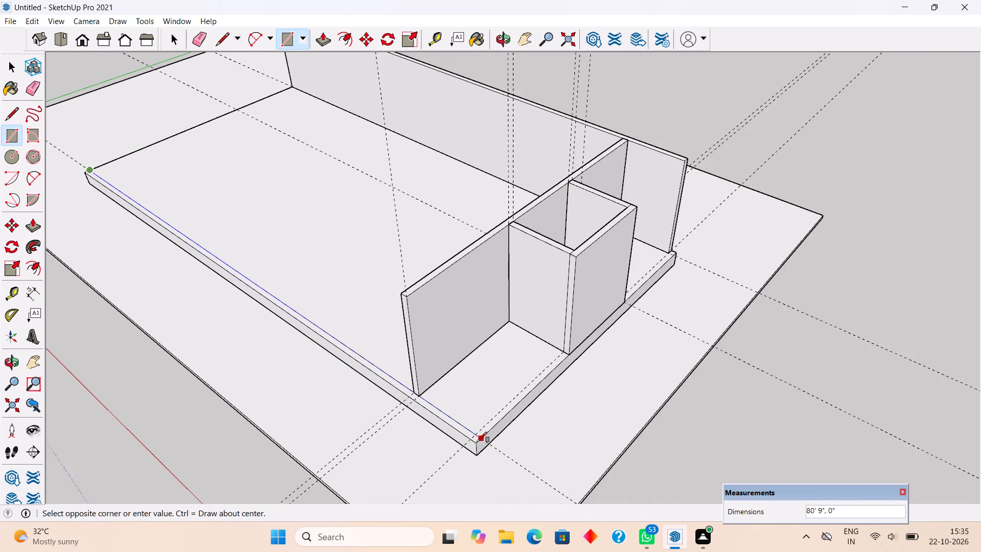
{"action": "scroll", "coordinate": [474, 446], "scroll_direction": "up", "scroll_amount": 5}
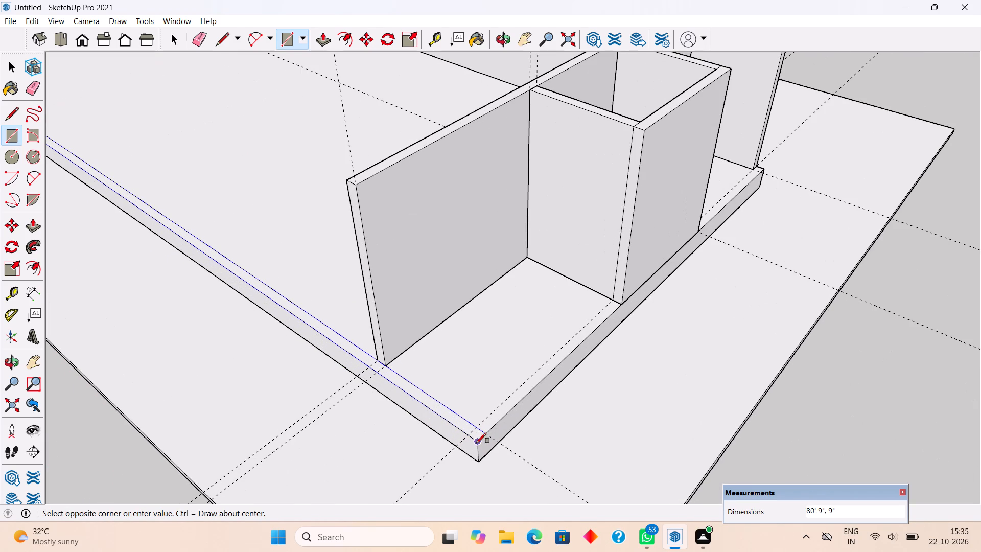
{"action": "left_click", "coordinate": [476, 443]}
{"action": "key", "text": "p"}
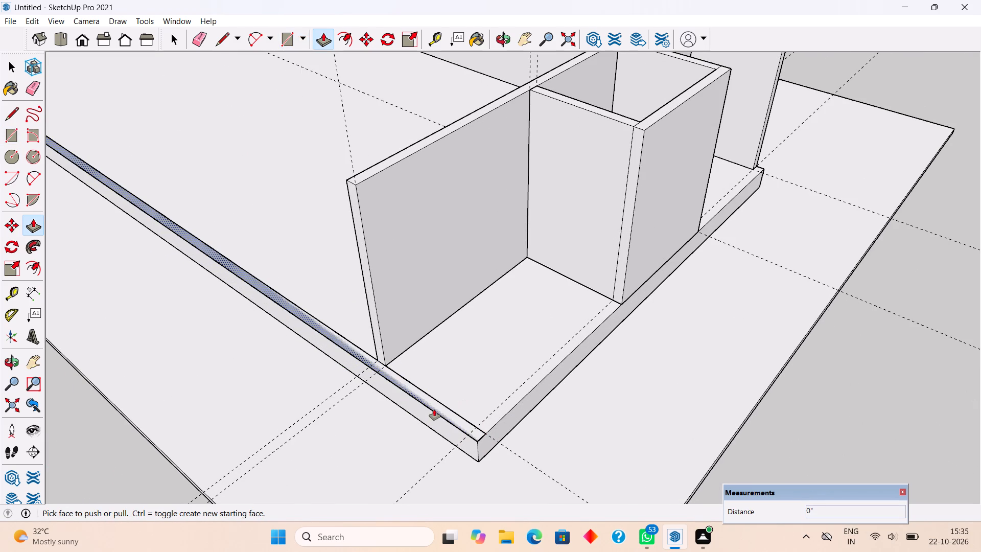
{"action": "left_click", "coordinate": [434, 406]}
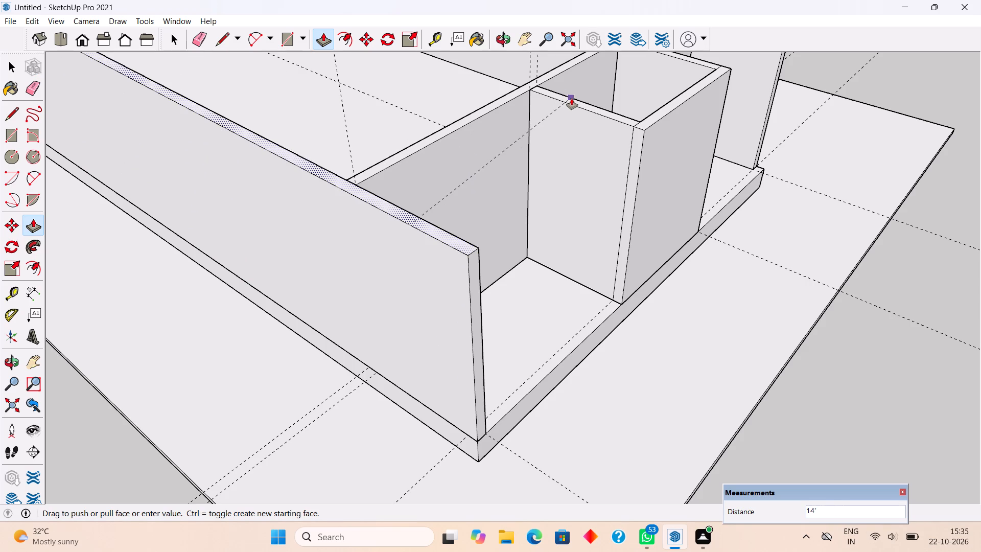
{"action": "left_click", "coordinate": [572, 99]}
{"action": "key", "text": "space"}
Make a group of the new 80' 9" long wall.
{"action": "triple_click", "coordinate": [446, 344]}
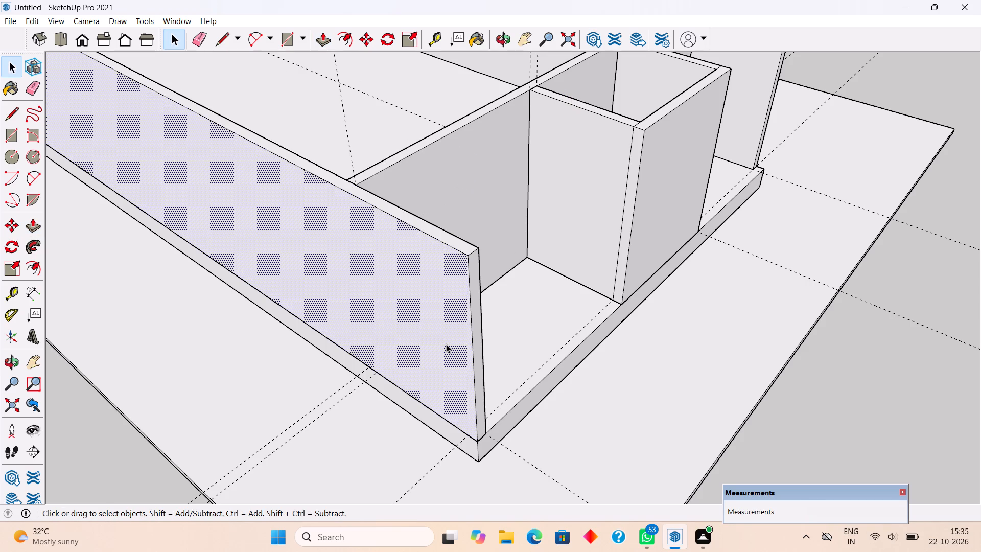
{"action": "left_click", "coordinate": [446, 344]}
{"action": "right_click", "coordinate": [446, 344]}
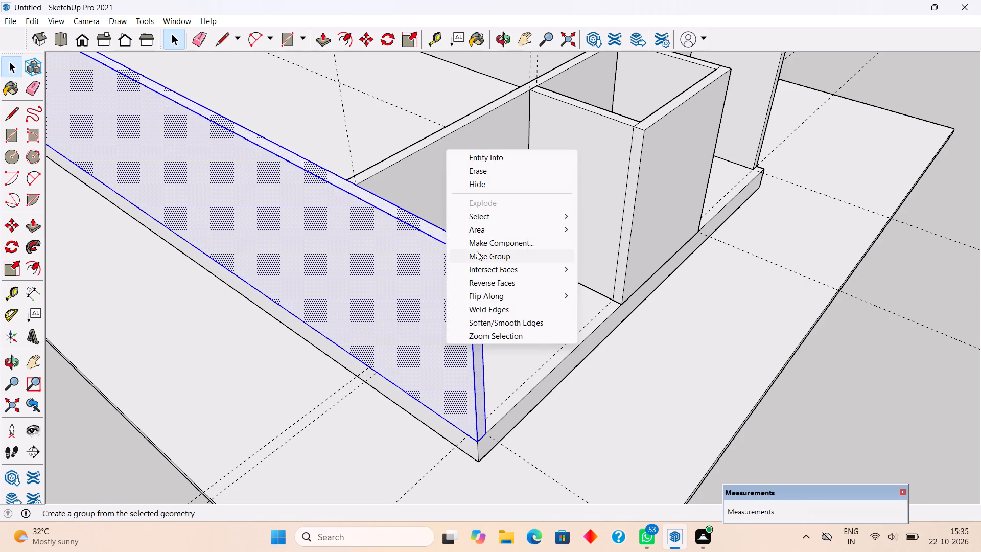
{"action": "left_click", "coordinate": [477, 251]}
{"action": "scroll", "coordinate": [477, 251], "scroll_direction": "down", "scroll_amount": 9}
{"action": "left_click", "coordinate": [733, 349]}
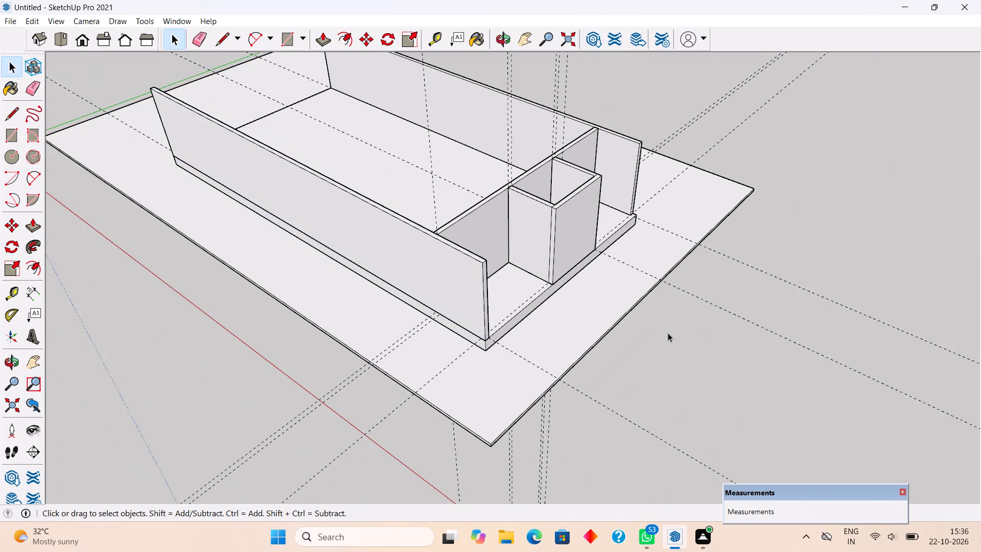
Examine the building from several angles around its partitioned end, checking the two long walls and the enclosed room.
{"action": "middle_click_drag", "start_coordinate": [652, 330], "coordinate": [575, 194]}
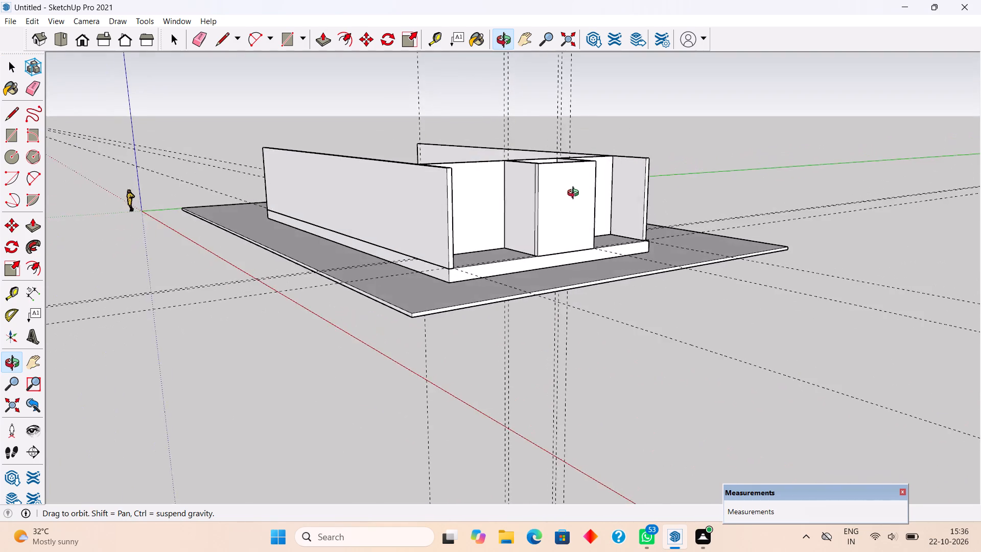
{"action": "middle_click_drag", "start_coordinate": [575, 194], "coordinate": [519, 204]}
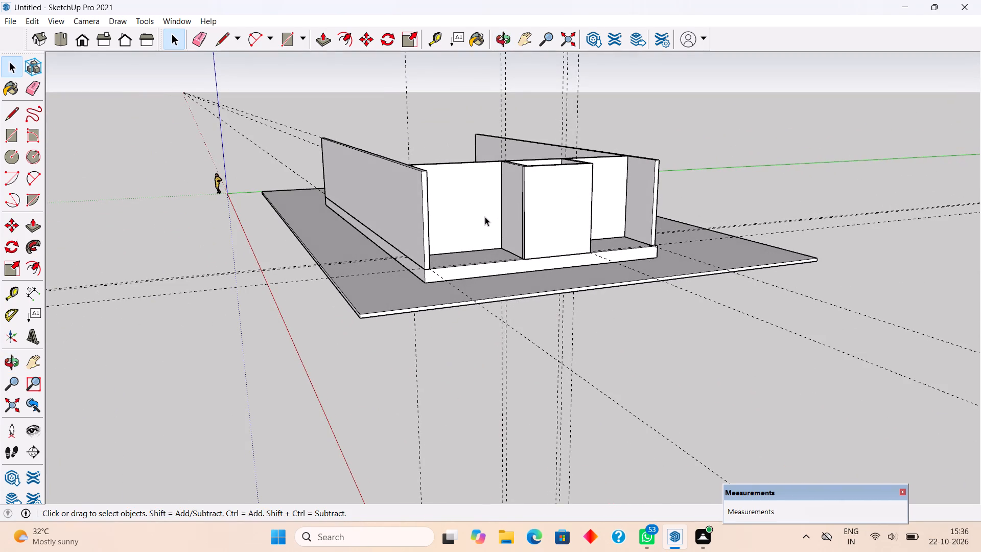
{"action": "middle_click_drag", "start_coordinate": [481, 222], "coordinate": [574, 208]}
{"action": "scroll", "coordinate": [481, 234], "scroll_direction": "up", "scroll_amount": 4}
{"action": "middle_click_drag", "start_coordinate": [502, 232], "coordinate": [534, 232]}
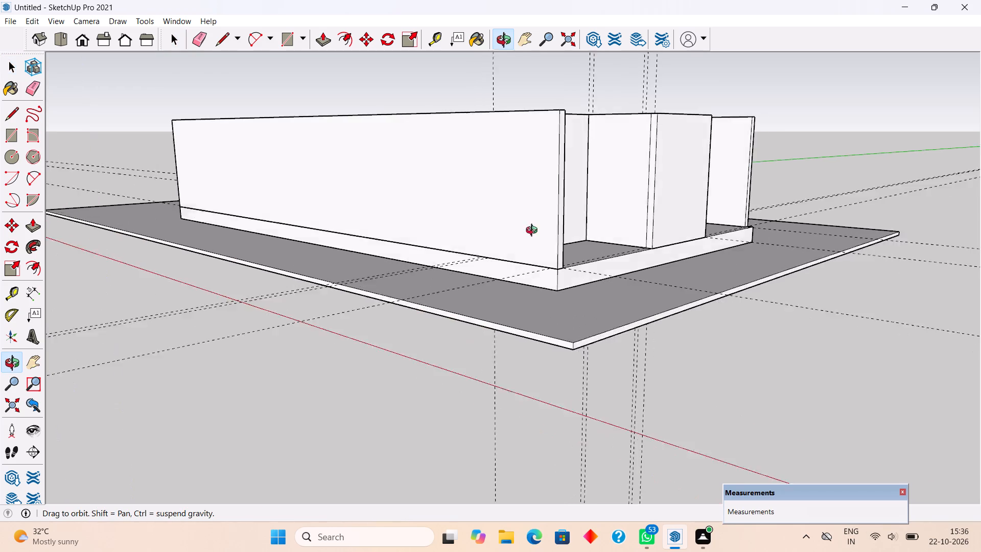
{"action": "middle_click_drag", "start_coordinate": [534, 232], "coordinate": [375, 245]}
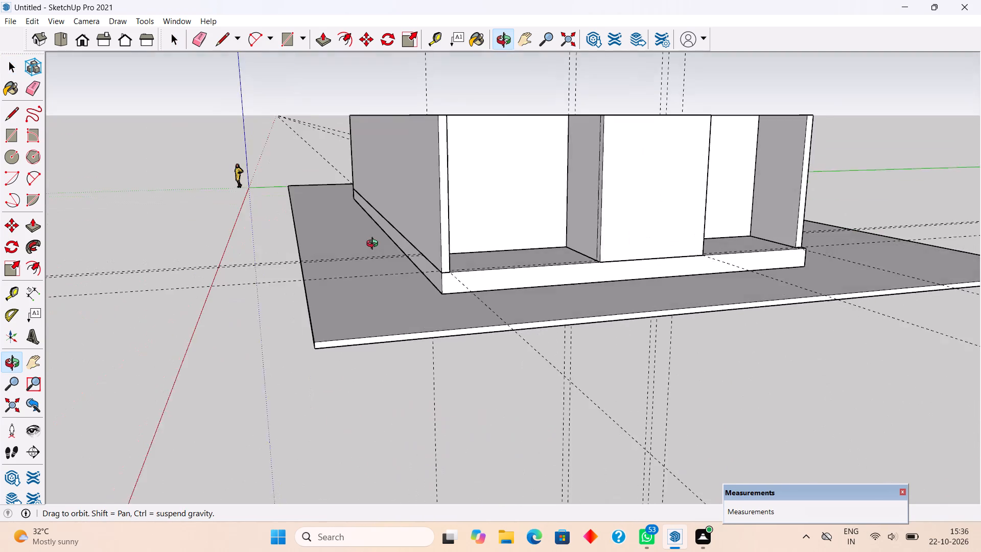
{"action": "middle_click_drag", "start_coordinate": [375, 245], "coordinate": [376, 246]}
{"action": "scroll", "coordinate": [376, 246], "scroll_direction": "down", "scroll_amount": 3}
{"action": "middle_click_drag", "start_coordinate": [461, 315], "coordinate": [545, 302]}
{"action": "scroll", "coordinate": [553, 302], "scroll_direction": "up", "scroll_amount": 2}
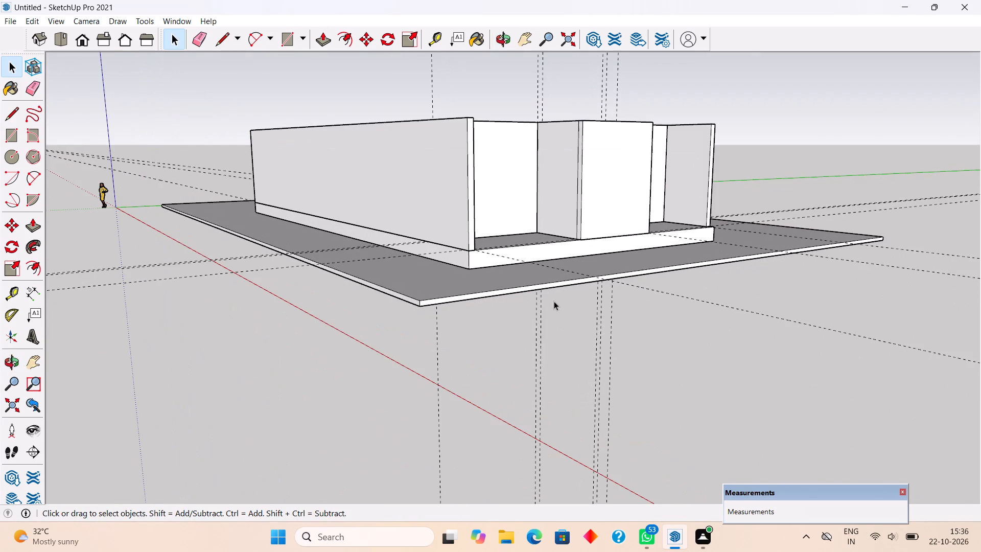
{"action": "middle_click_drag", "start_coordinate": [538, 314], "coordinate": [645, 387]}
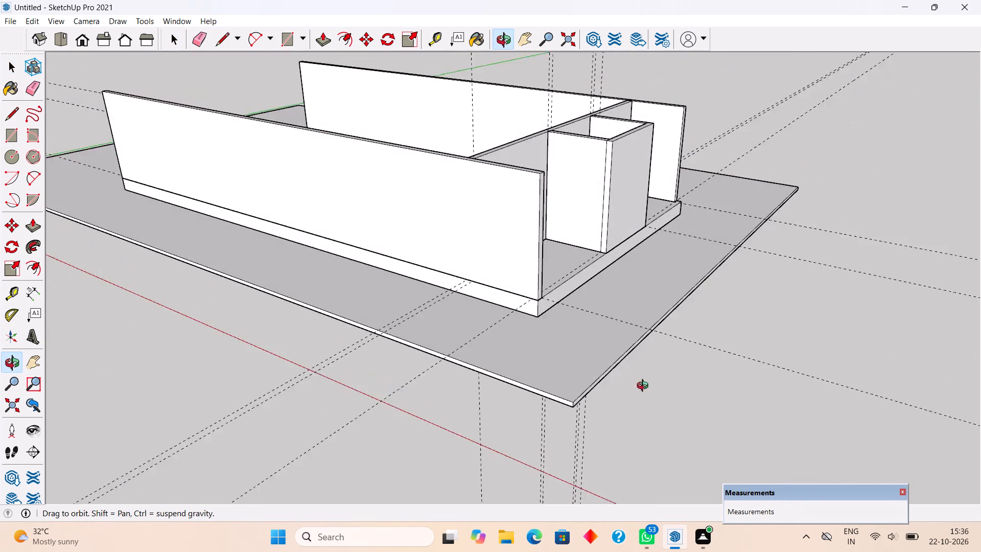
{"action": "middle_click_drag", "start_coordinate": [645, 387], "coordinate": [482, 419]}
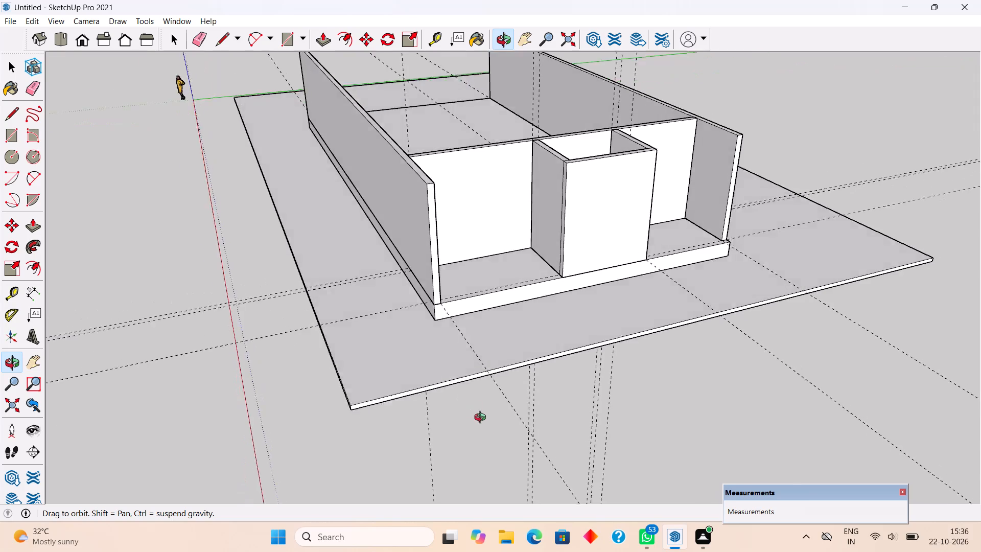
{"action": "middle_click_drag", "start_coordinate": [482, 419], "coordinate": [489, 430]}
{"action": "middle_click_drag", "start_coordinate": [488, 400], "coordinate": [550, 292]}
{"action": "scroll", "coordinate": [488, 400], "scroll_direction": "down", "scroll_amount": 1}
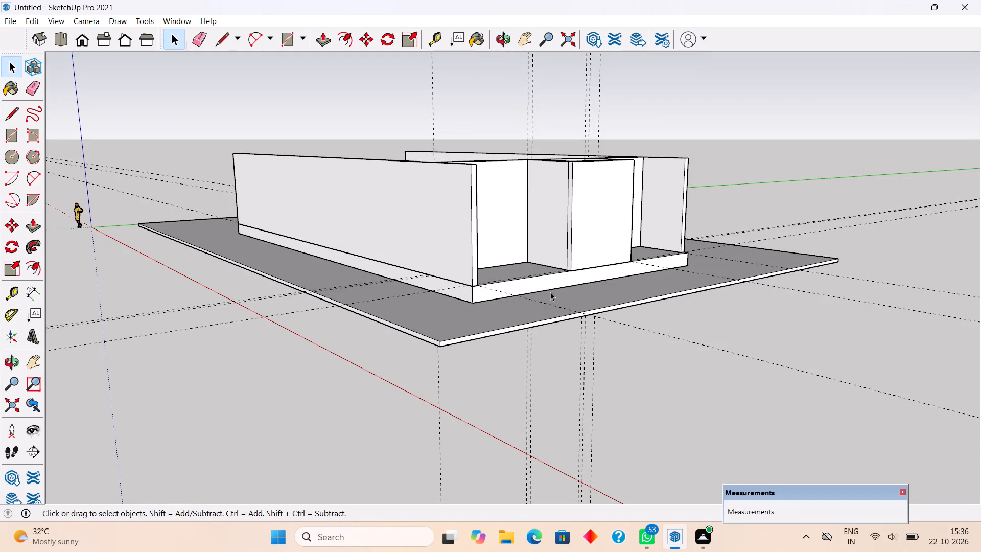
{"action": "scroll", "coordinate": [679, 198], "scroll_direction": "up", "scroll_amount": 2}
Inside the opposite long wall's group, place a vertical guide 5' from the cross wall, towards the wall's outer end.
{"action": "left_click", "coordinate": [684, 198]}
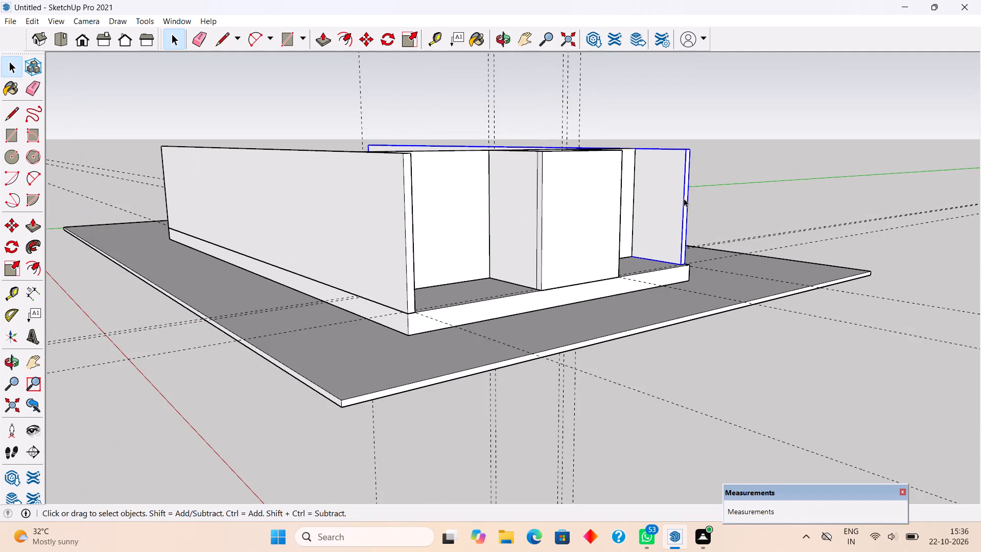
{"action": "scroll", "coordinate": [684, 198], "scroll_direction": "up", "scroll_amount": 8}
{"action": "triple_click", "coordinate": [658, 188]}
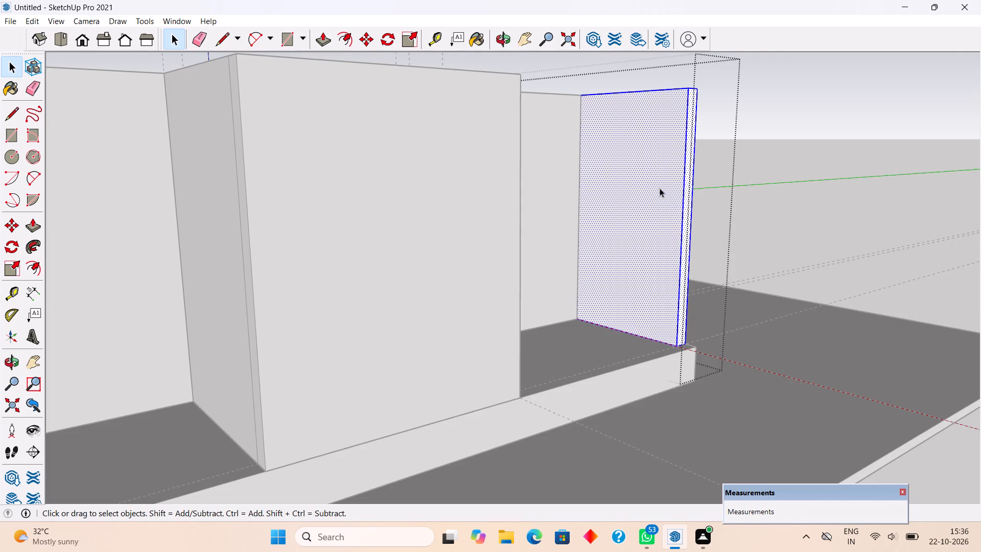
{"action": "key", "text": "t"}
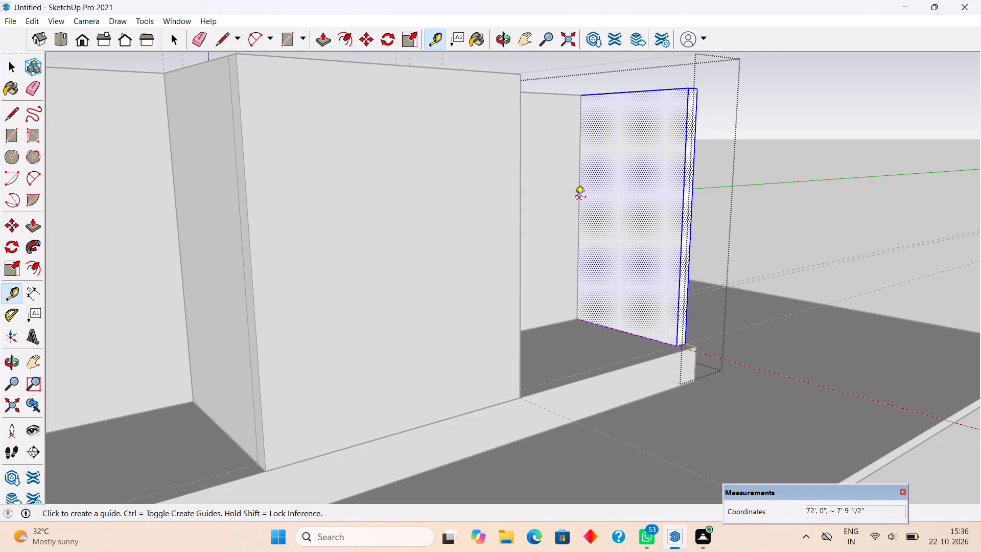
{"action": "left_click", "coordinate": [579, 150]}
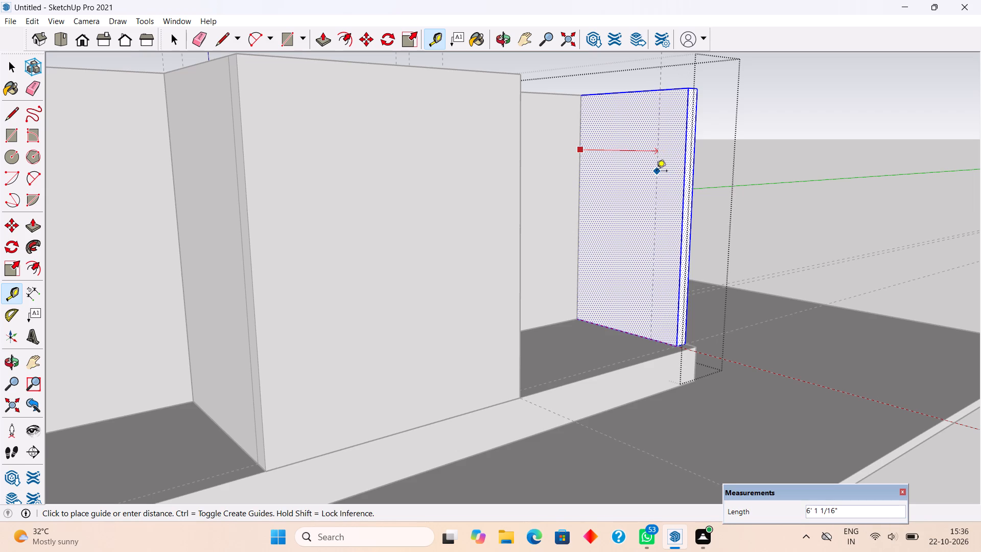
{"action": "type", "text": "5'"}
{"action": "key", "text": "Return"}
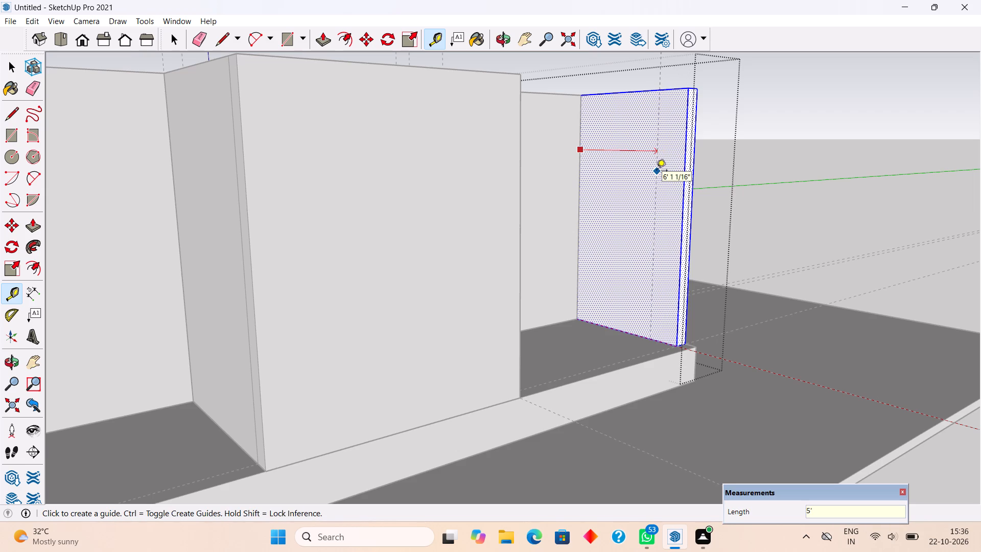
{"action": "key", "text": "space"}
Push/Pull that long wall's outer end back 3' to the 5' guide and leave the group.
{"action": "key", "text": "p"}
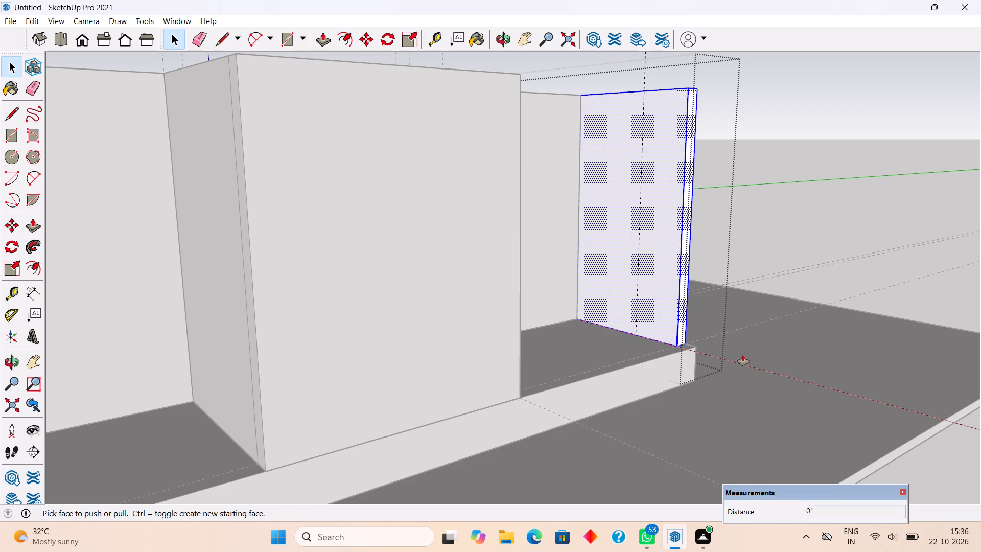
{"action": "left_click", "coordinate": [684, 280]}
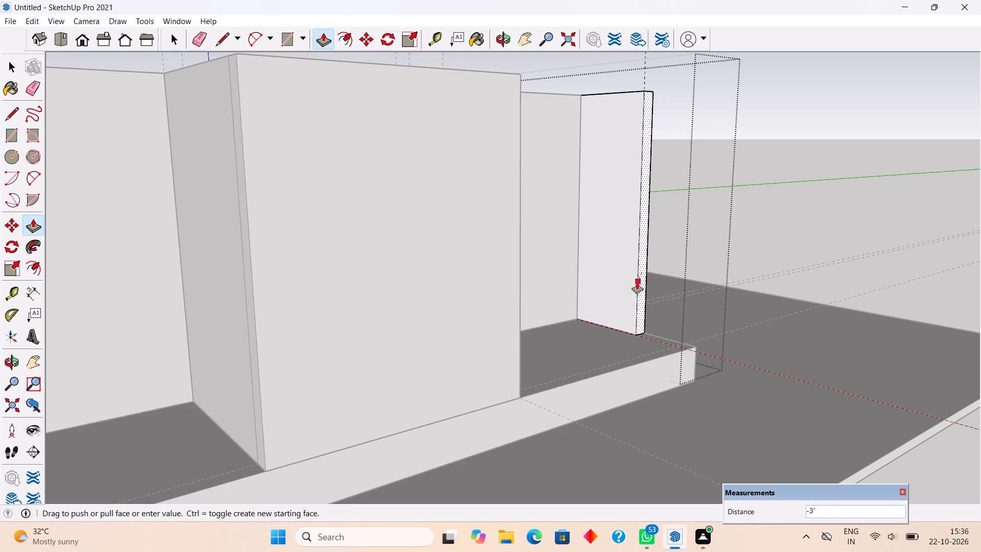
{"action": "left_click", "coordinate": [636, 283]}
{"action": "key", "text": "space"}
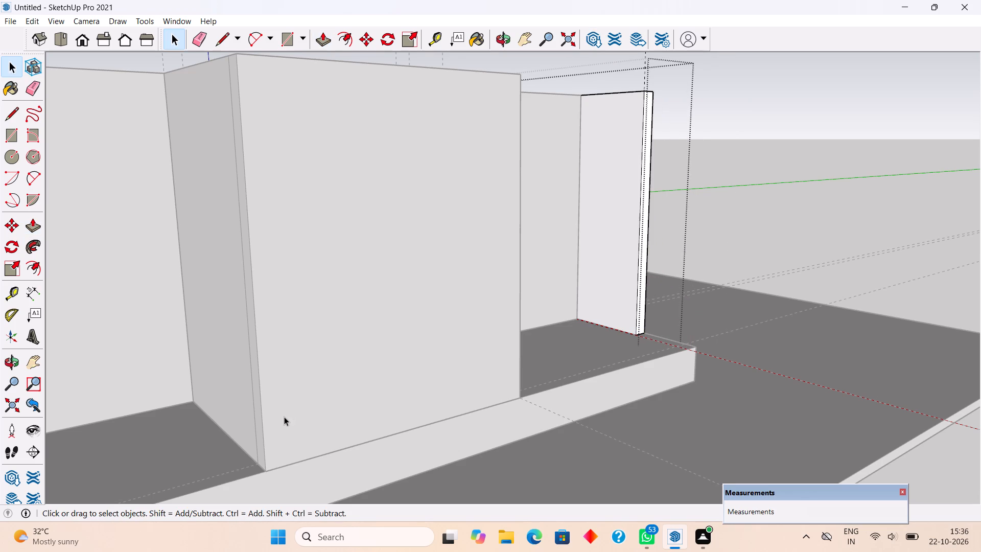
{"action": "left_click", "coordinate": [282, 413]}
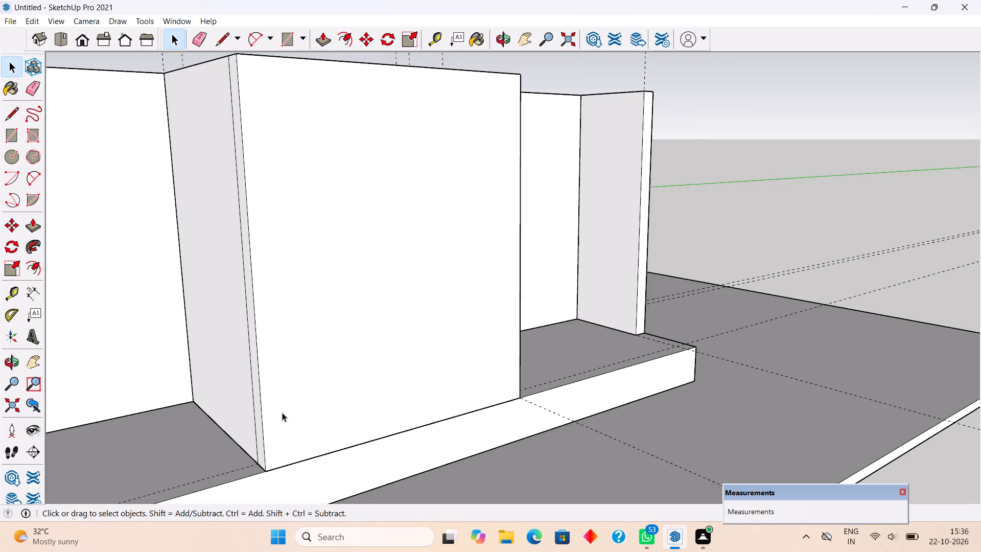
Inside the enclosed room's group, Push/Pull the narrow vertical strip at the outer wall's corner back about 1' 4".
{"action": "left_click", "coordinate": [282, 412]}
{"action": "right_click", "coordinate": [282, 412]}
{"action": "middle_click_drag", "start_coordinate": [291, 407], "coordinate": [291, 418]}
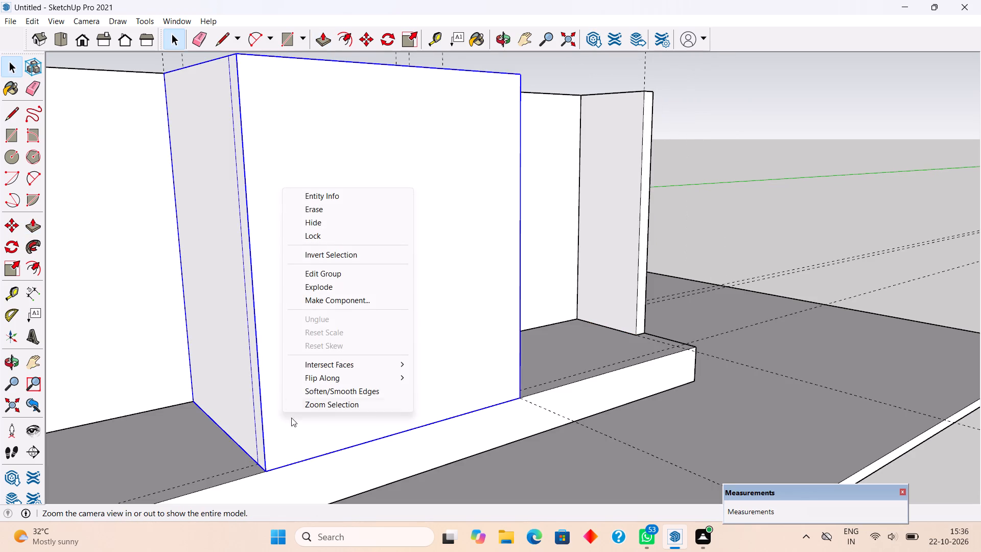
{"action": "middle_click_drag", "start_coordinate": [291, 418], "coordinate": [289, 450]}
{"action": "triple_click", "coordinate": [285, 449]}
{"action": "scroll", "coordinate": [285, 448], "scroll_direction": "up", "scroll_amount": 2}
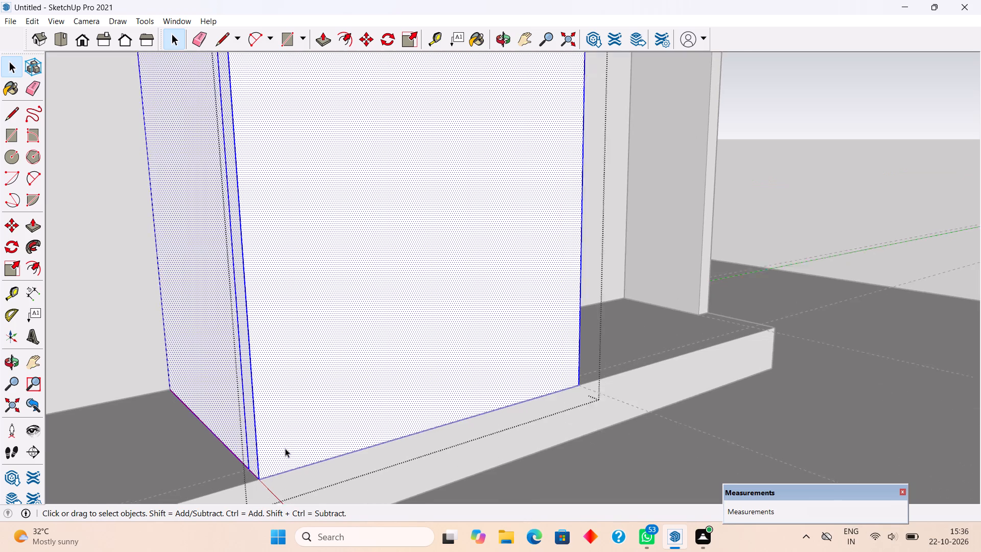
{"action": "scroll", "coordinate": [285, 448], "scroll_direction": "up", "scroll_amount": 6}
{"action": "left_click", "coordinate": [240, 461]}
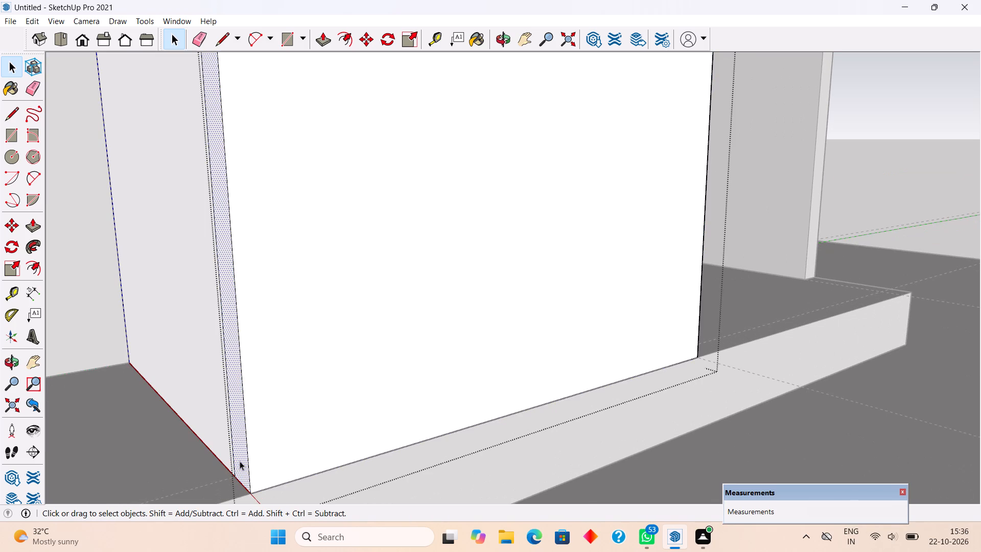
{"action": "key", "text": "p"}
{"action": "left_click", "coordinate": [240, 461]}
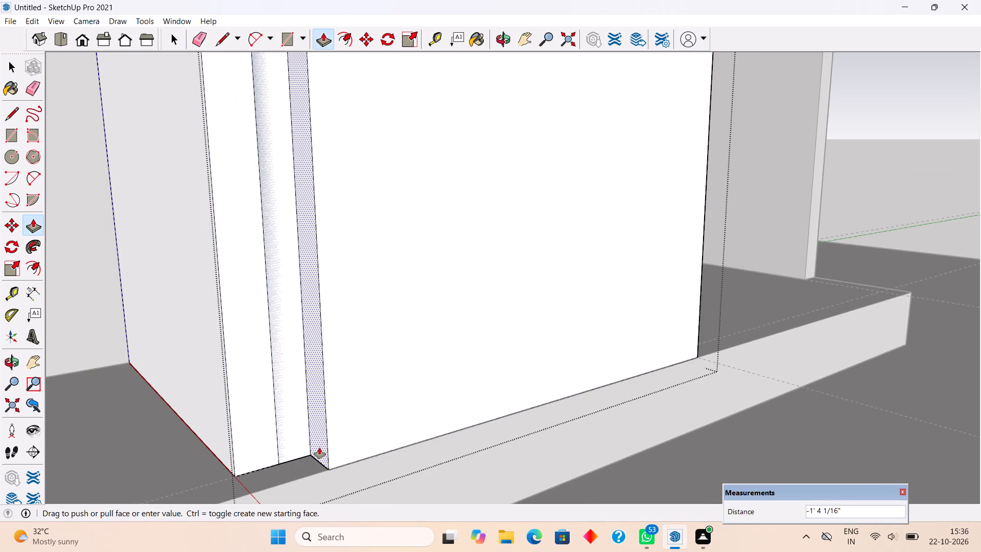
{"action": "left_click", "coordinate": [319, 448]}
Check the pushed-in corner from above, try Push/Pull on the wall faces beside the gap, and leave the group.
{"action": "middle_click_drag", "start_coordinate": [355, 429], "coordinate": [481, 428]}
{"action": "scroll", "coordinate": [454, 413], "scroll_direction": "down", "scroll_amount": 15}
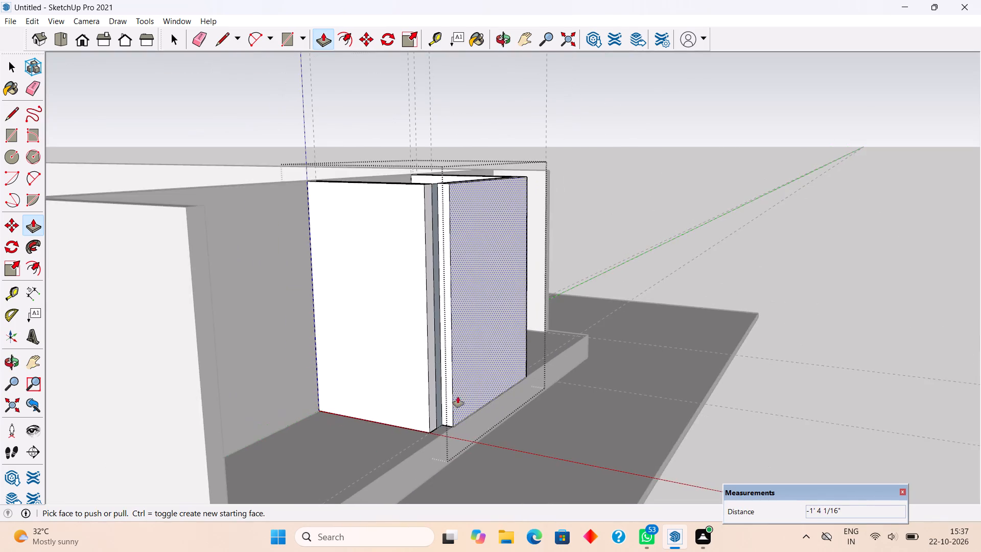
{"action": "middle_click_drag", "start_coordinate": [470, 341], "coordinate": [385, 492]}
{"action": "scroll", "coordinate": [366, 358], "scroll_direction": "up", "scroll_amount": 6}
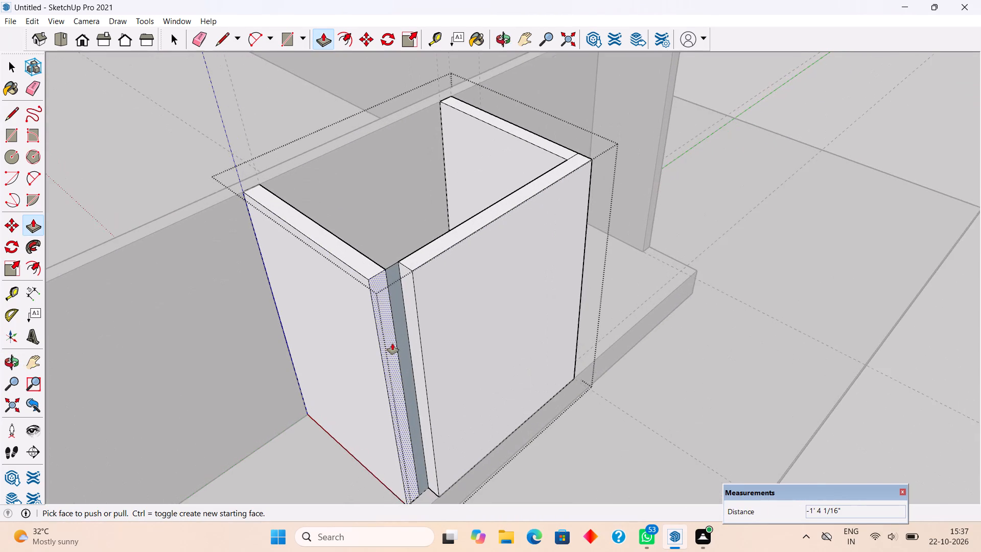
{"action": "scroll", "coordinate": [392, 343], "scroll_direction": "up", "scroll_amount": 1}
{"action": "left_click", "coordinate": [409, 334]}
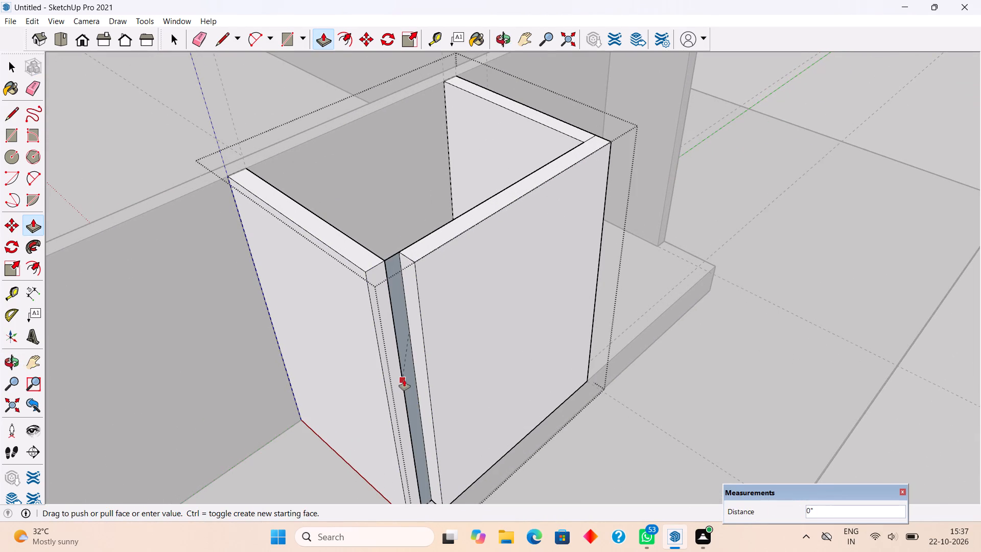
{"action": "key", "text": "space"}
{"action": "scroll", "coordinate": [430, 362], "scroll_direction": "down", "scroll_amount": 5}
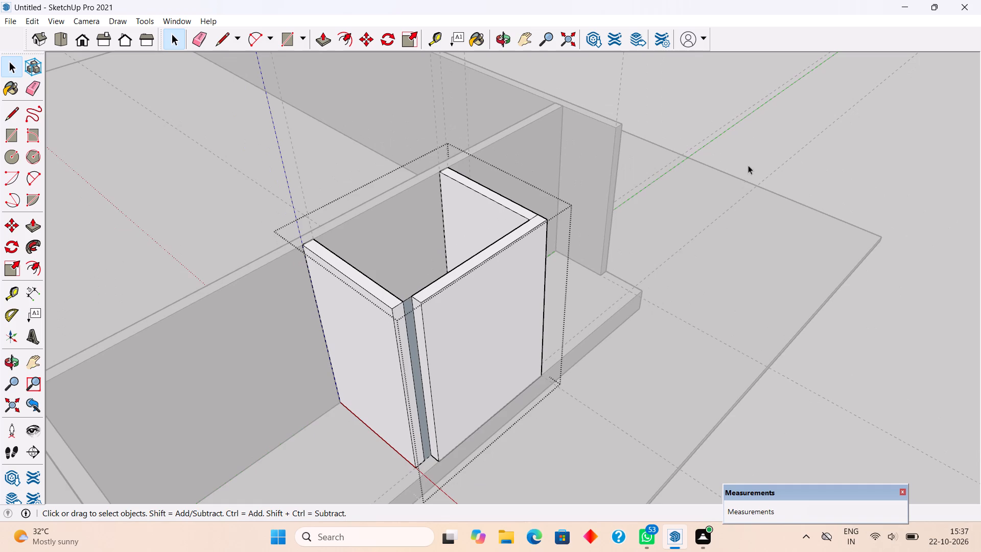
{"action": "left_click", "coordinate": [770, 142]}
Delete the three-walled room group standing against the long wall on the raised platform.
{"action": "left_click", "coordinate": [447, 356]}
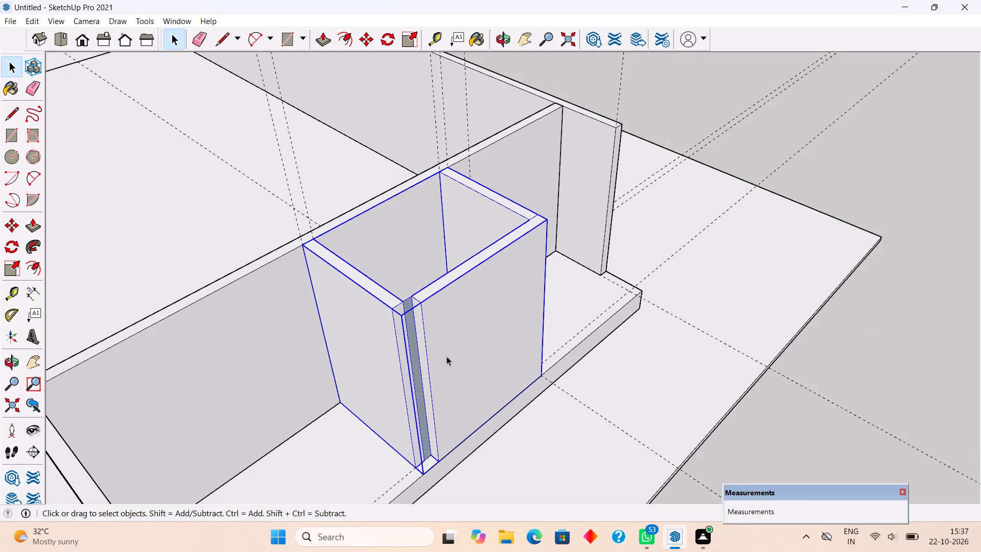
{"action": "key", "text": "Delete"}
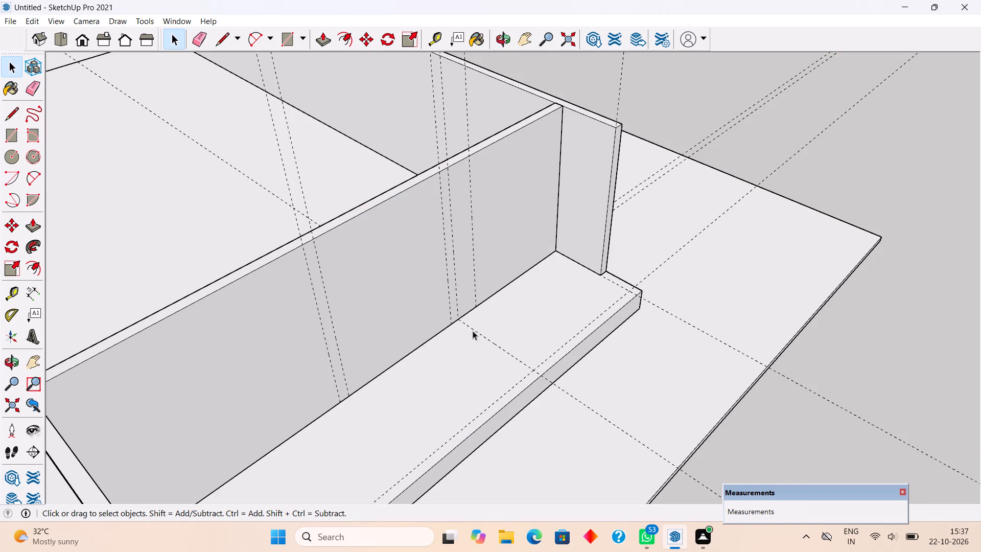
Place three more guides across the platform at the feet of the long wall's vertical guides, leaving 10' between the two pairs.
{"action": "scroll", "coordinate": [476, 328], "scroll_direction": "up", "scroll_amount": 4}
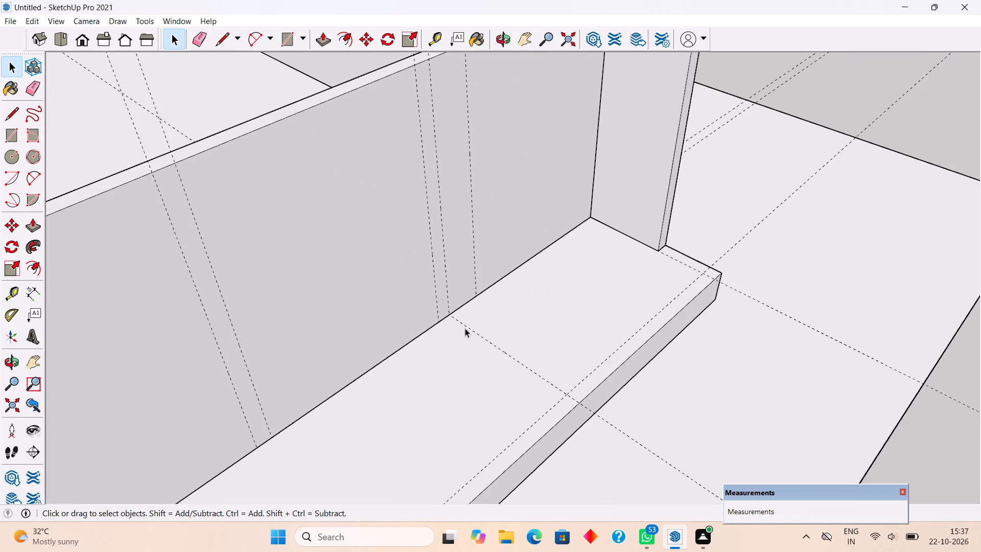
{"action": "scroll", "coordinate": [465, 328], "scroll_direction": "down", "scroll_amount": 1}
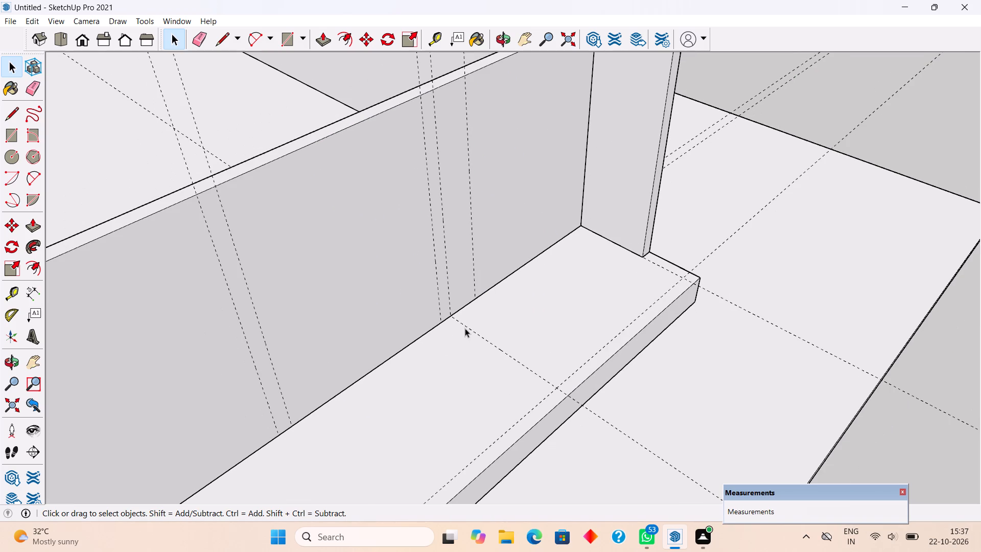
{"action": "key", "text": "t"}
{"action": "left_click", "coordinate": [465, 328]}
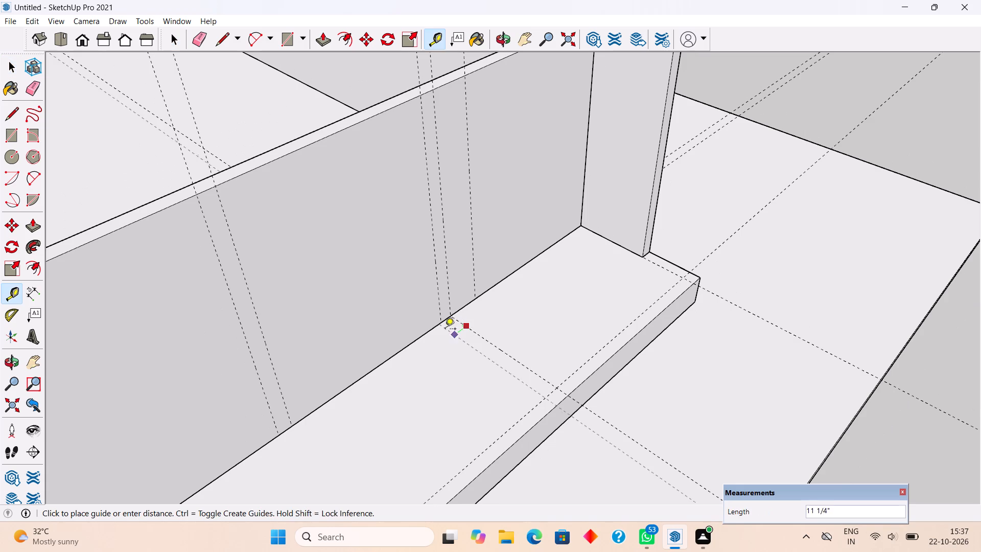
{"action": "left_click", "coordinate": [443, 320]}
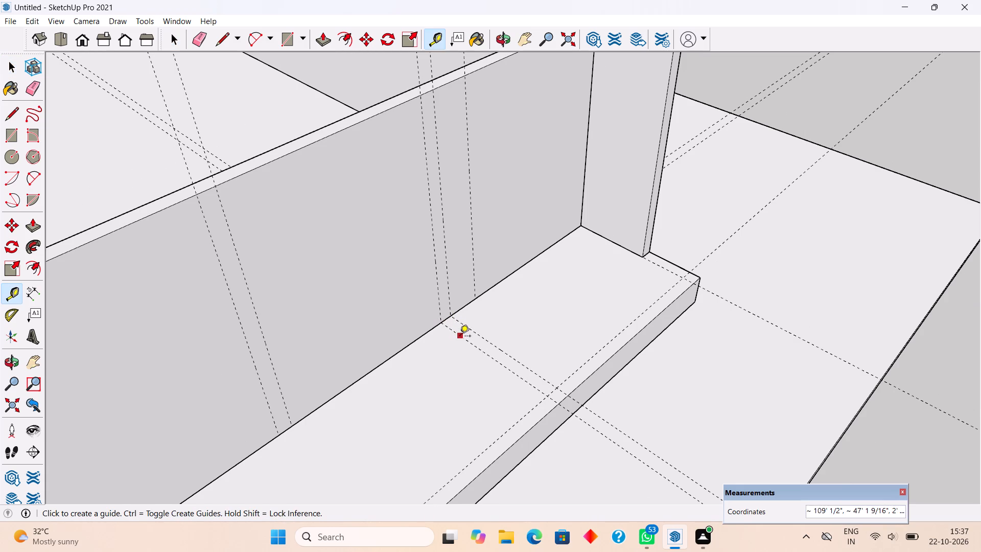
{"action": "left_click", "coordinate": [460, 337]}
{"action": "left_click", "coordinate": [291, 426]}
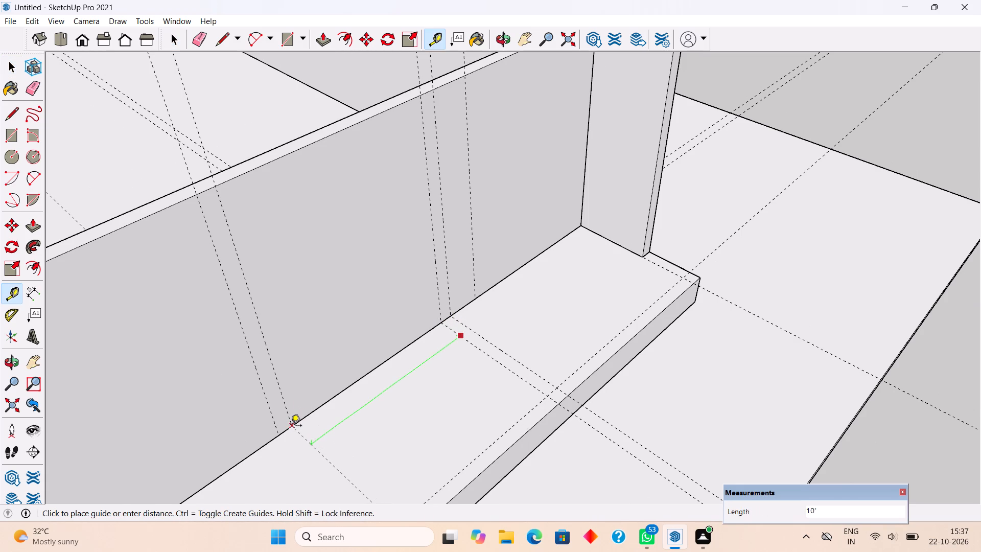
{"action": "left_click", "coordinate": [299, 435]}
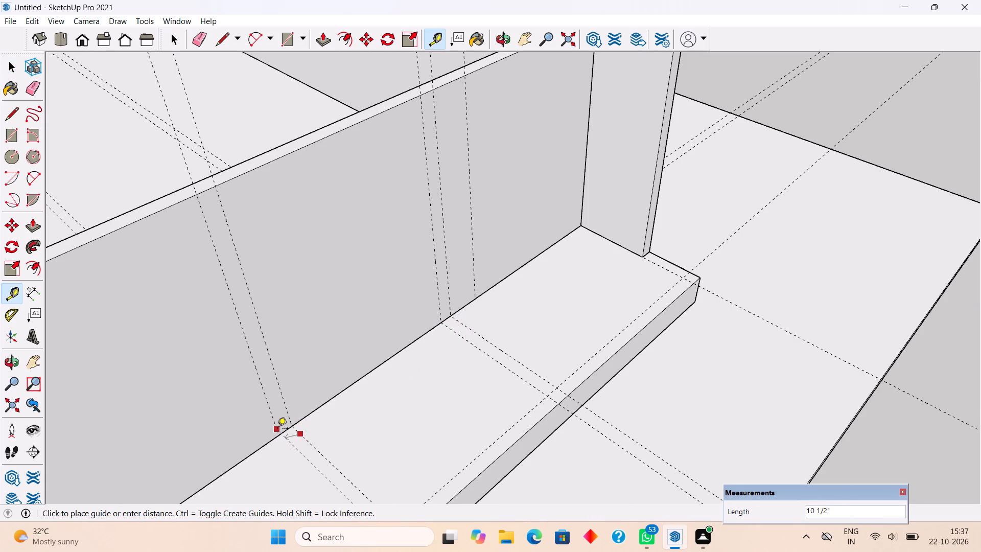
{"action": "left_click", "coordinate": [278, 433]}
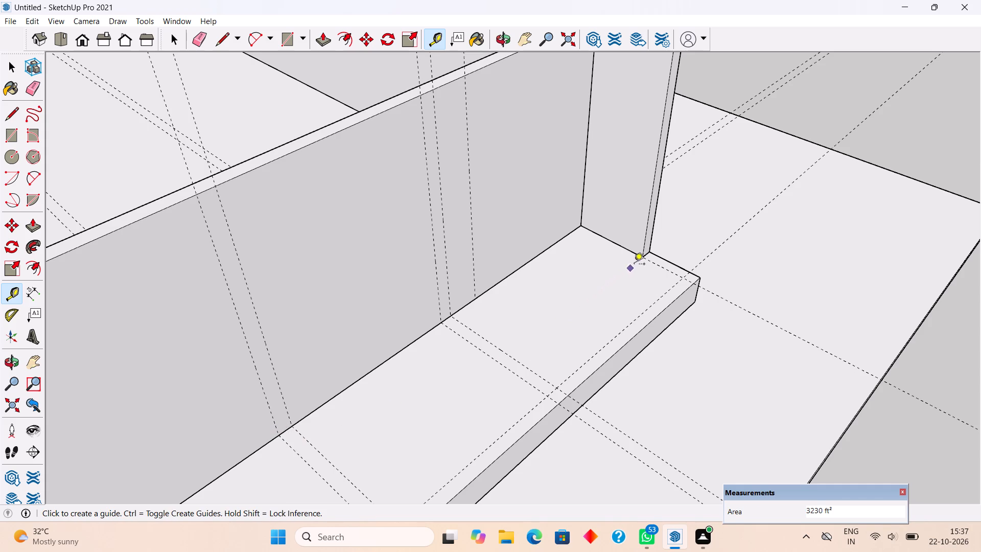
Place a lengthwise platform guide through the short end wall's outer corner, and another 9" from it towards the long wall.
{"action": "left_click", "coordinate": [643, 258]}
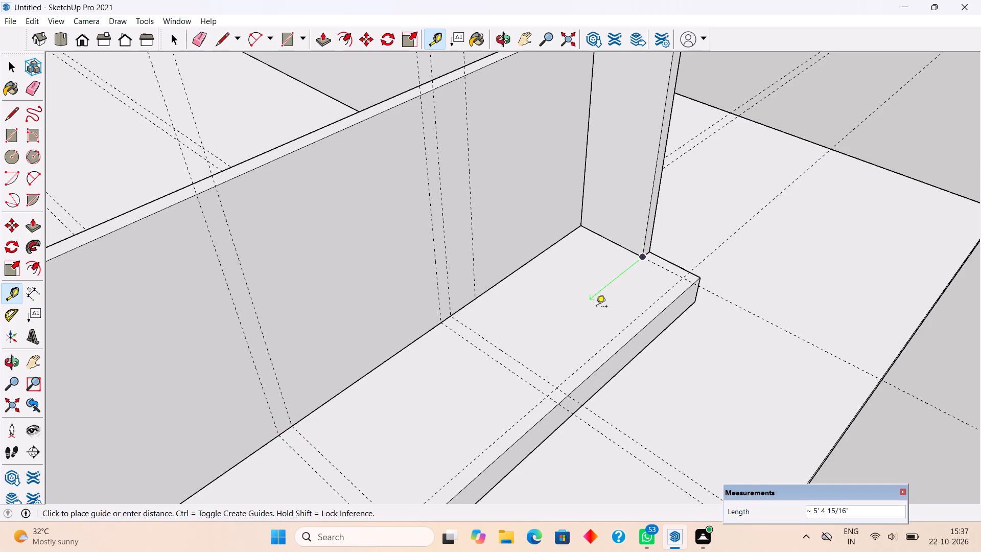
{"action": "key", "text": "t"}
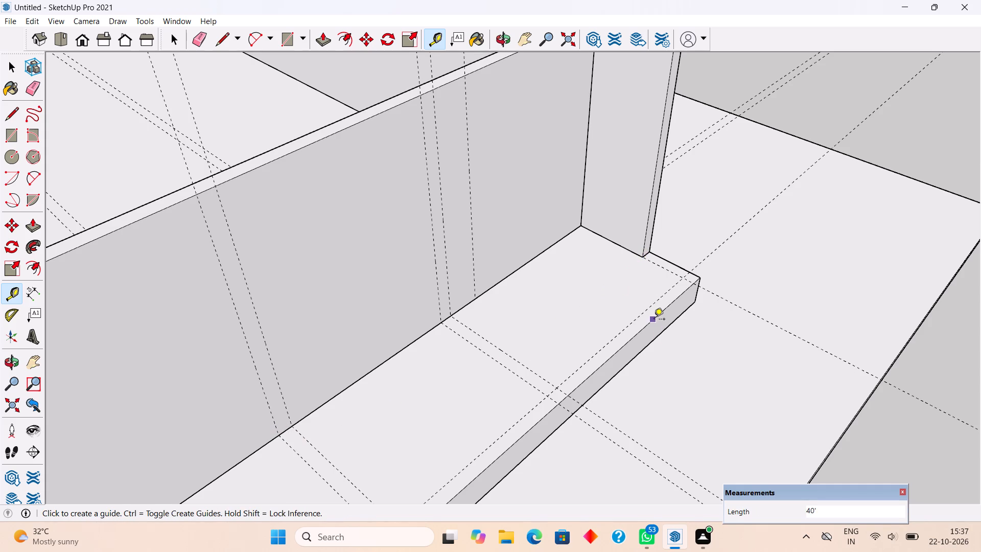
{"action": "left_click", "coordinate": [656, 323]}
{"action": "left_click", "coordinate": [648, 254]}
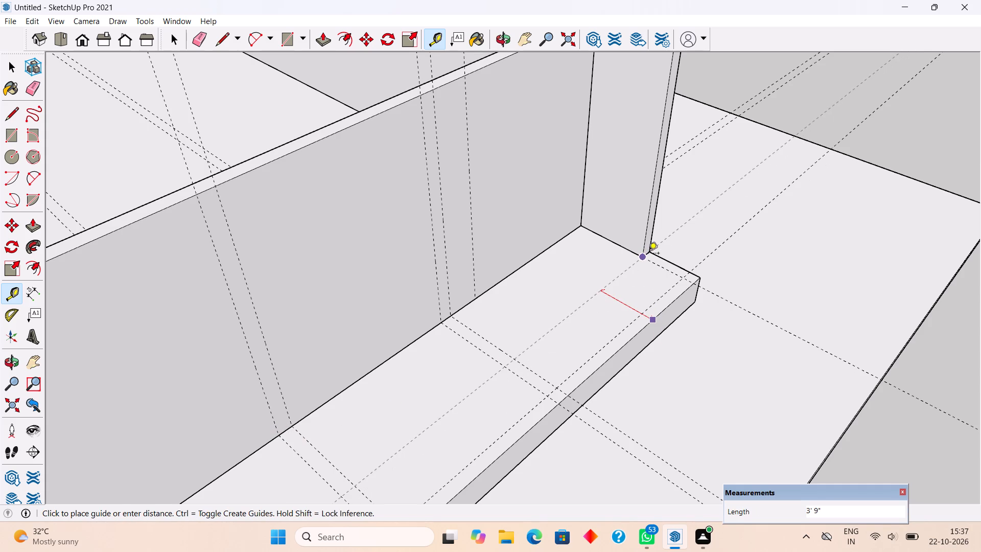
{"action": "left_click", "coordinate": [483, 390]}
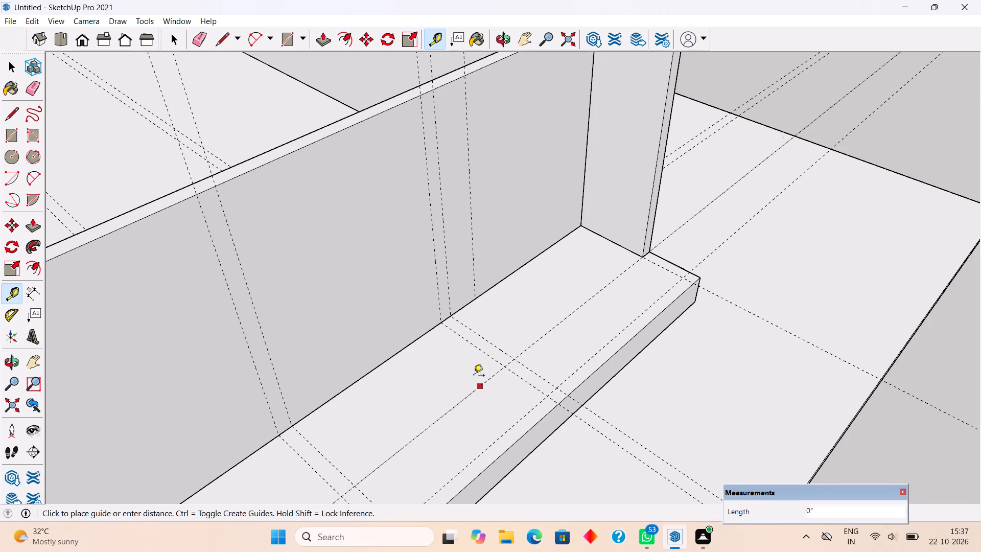
{"action": "type", "text": "9\""}
{"action": "key", "text": "Return"}
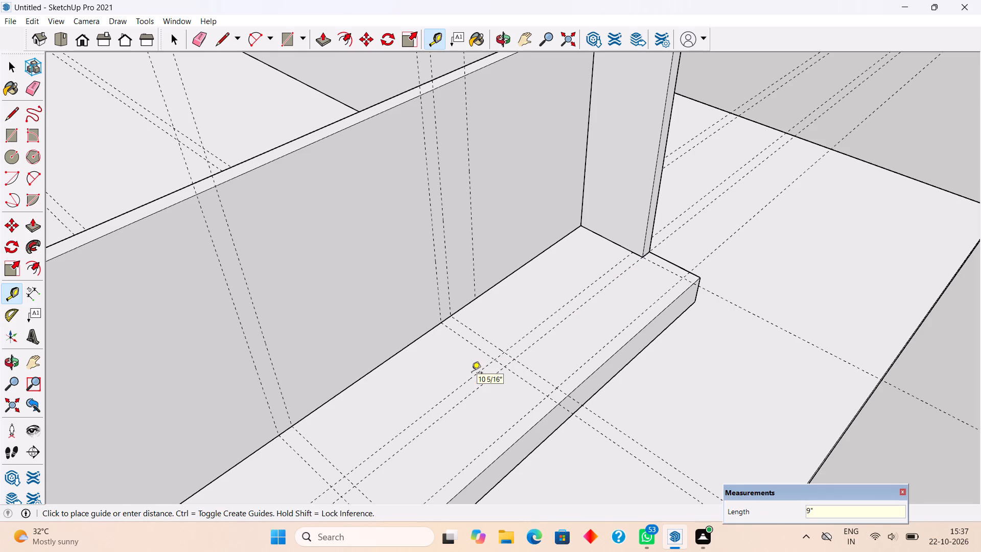
Draw a 9" by 11' 6" rectangle between the platform guides and Push/Pull it up 14' as the room's outer wall.
{"action": "key", "text": "r"}
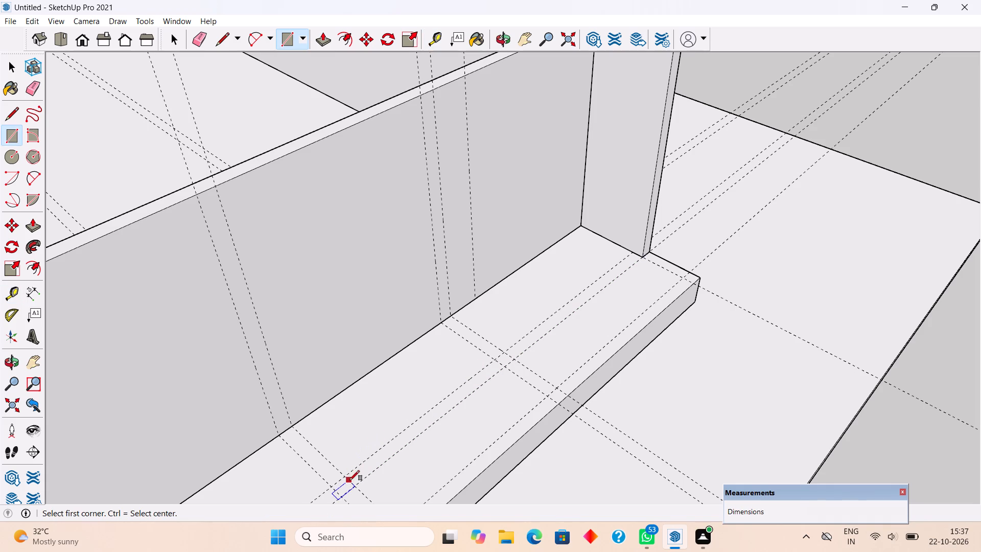
{"action": "left_click", "coordinate": [331, 489]}
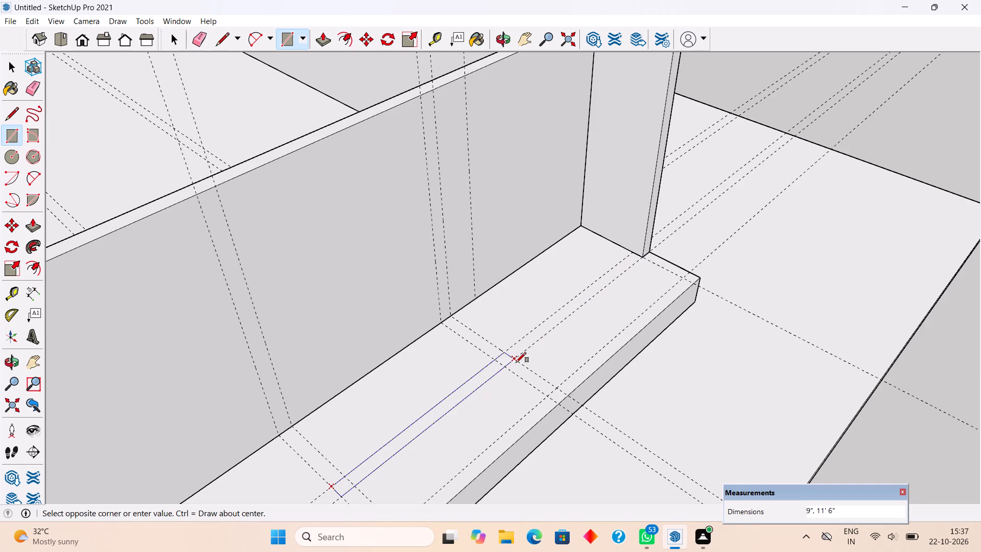
{"action": "left_click", "coordinate": [516, 362]}
{"action": "key", "text": "p"}
{"action": "left_click", "coordinate": [481, 378]}
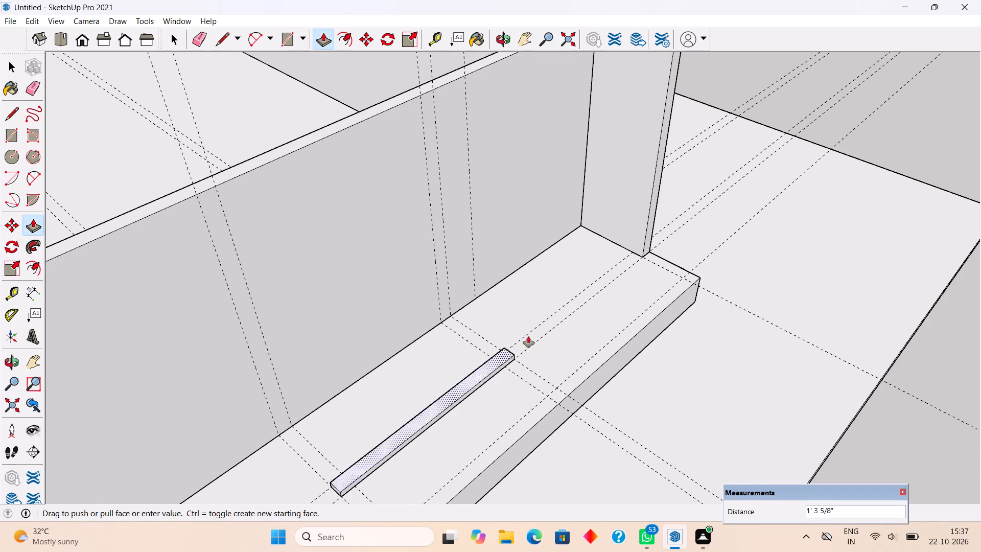
{"action": "scroll", "coordinate": [582, 281], "scroll_direction": "down", "scroll_amount": 6}
{"action": "left_click", "coordinate": [628, 152]}
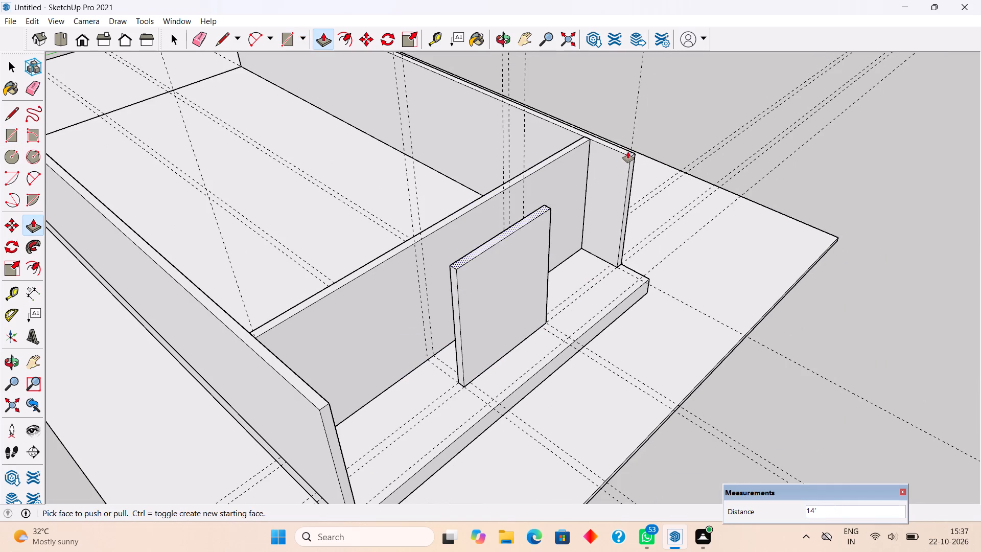
Make a group of the new 11' 6" long outer wall.
{"action": "key", "text": "space"}
{"action": "triple_click", "coordinate": [497, 267]}
{"action": "right_click", "coordinate": [497, 267]}
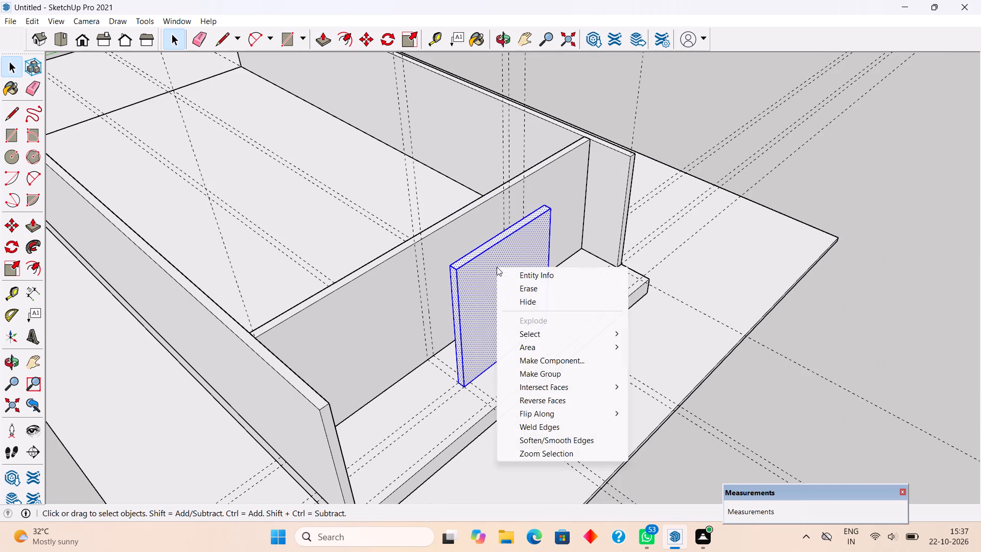
{"action": "left_click", "coordinate": [529, 373]}
Draw a 4' 3" by 9" rectangle linking the long wall to the outer wall's near end and Push/Pull it up 14'.
{"action": "scroll", "coordinate": [445, 400], "scroll_direction": "up", "scroll_amount": 2}
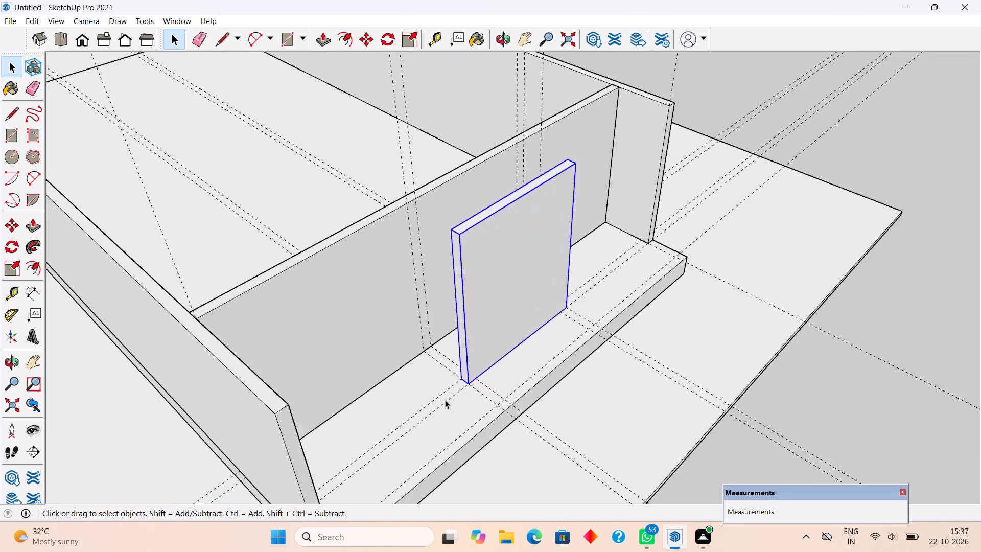
{"action": "scroll", "coordinate": [445, 400], "scroll_direction": "up", "scroll_amount": 2}
{"action": "key", "text": "r"}
{"action": "left_click", "coordinate": [429, 335]}
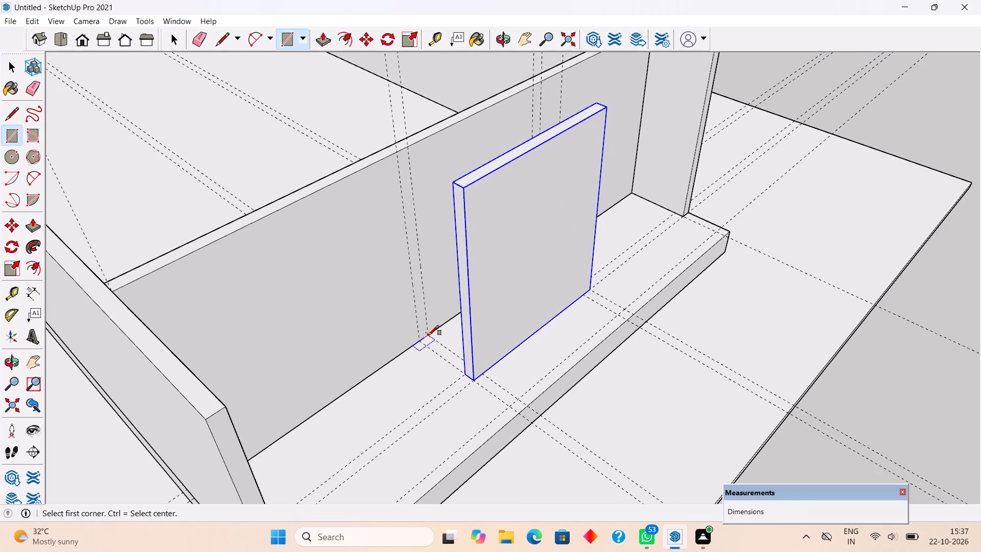
{"action": "left_click", "coordinate": [464, 377]}
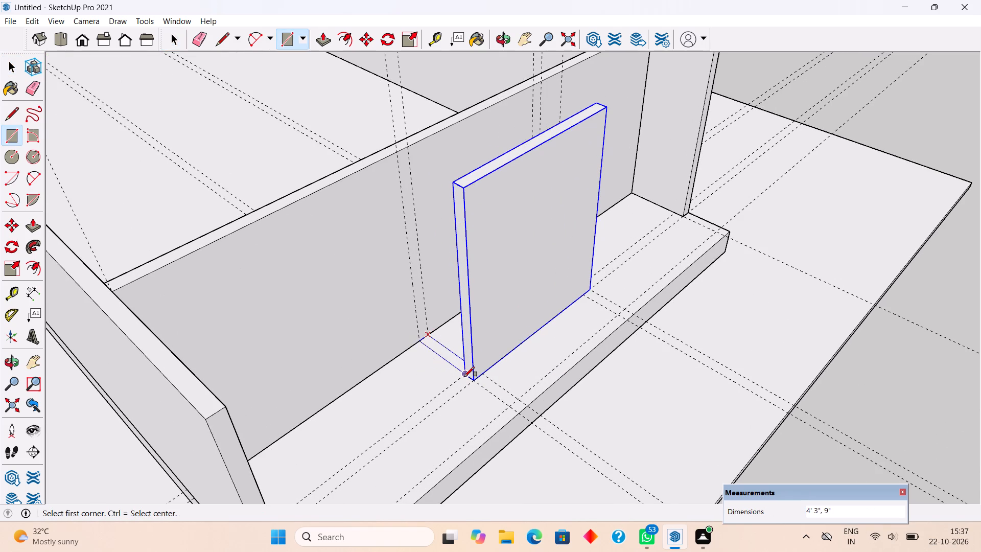
{"action": "key", "text": "p"}
{"action": "left_click", "coordinate": [459, 365]}
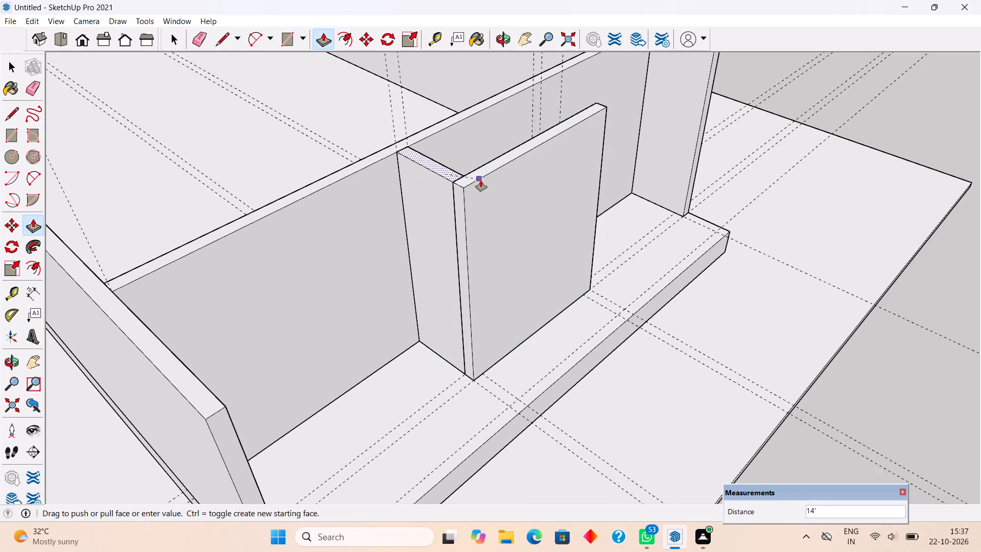
{"action": "left_click", "coordinate": [481, 180]}
Make a group of the new 4' 3" cross wall.
{"action": "key", "text": "space"}
{"action": "triple_click", "coordinate": [443, 205]}
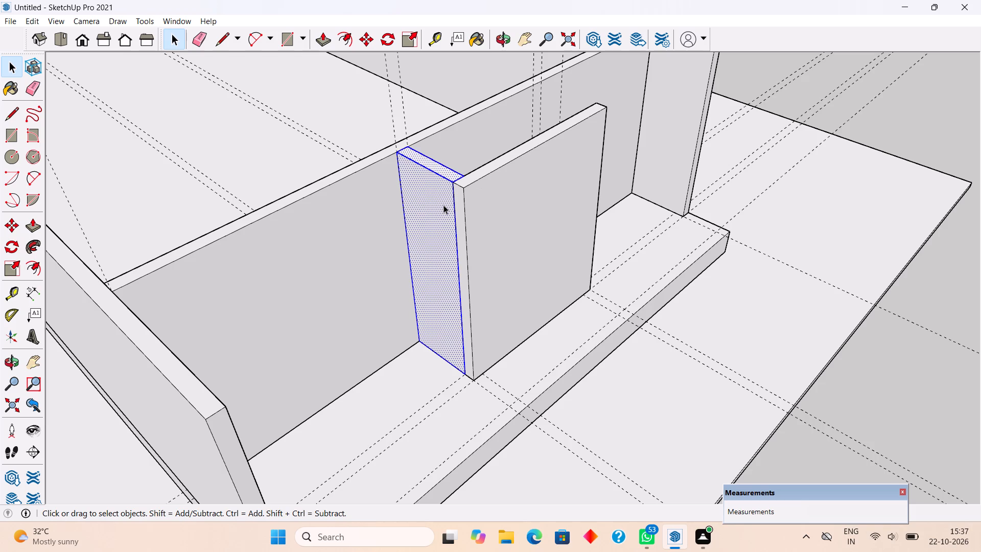
{"action": "right_click", "coordinate": [443, 205]}
{"action": "left_click", "coordinate": [500, 310]}
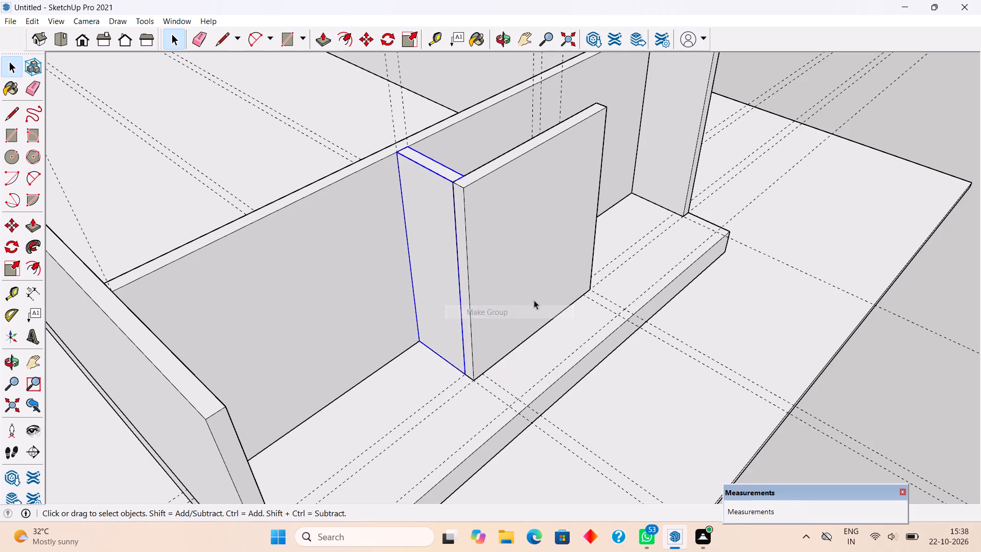
Draw a 4' 3" by 9" rectangle linking the long wall to the outer wall's other end and Push/Pull it up 14'.
{"action": "middle_click_drag", "start_coordinate": [543, 297], "coordinate": [316, 341]}
{"action": "middle_click_drag", "start_coordinate": [785, 282], "coordinate": [404, 289]}
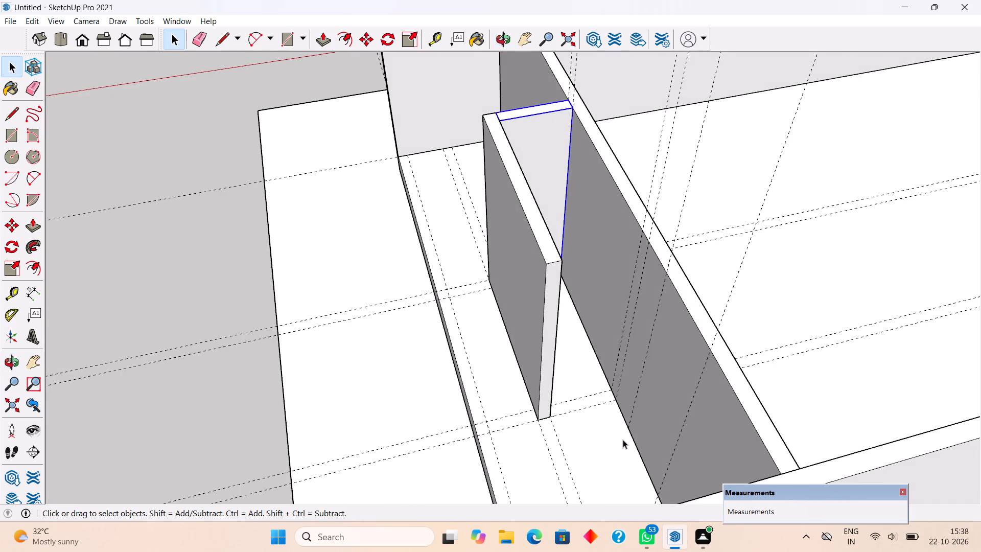
{"action": "scroll", "coordinate": [625, 436], "scroll_direction": "up", "scroll_amount": 9}
{"action": "key", "text": "r"}
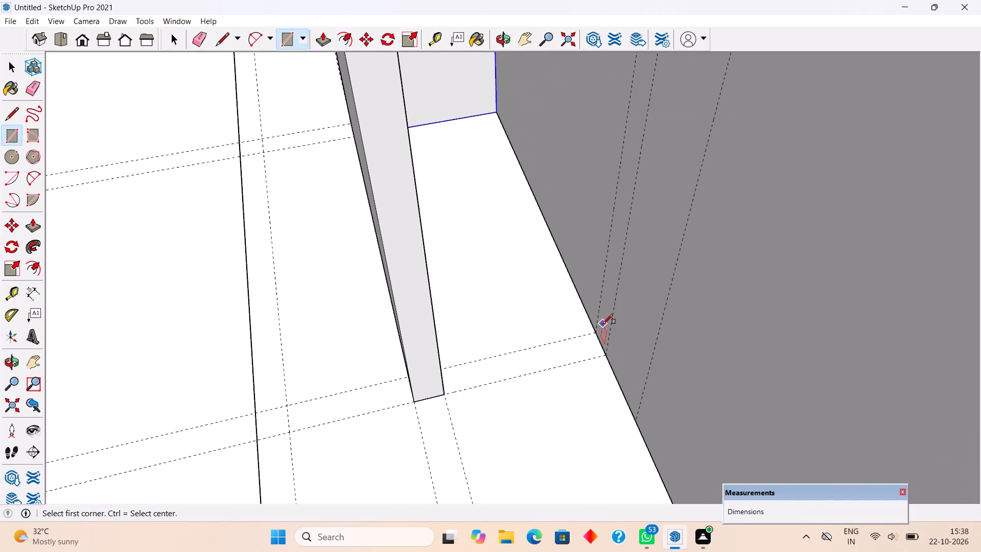
{"action": "left_click", "coordinate": [594, 329]}
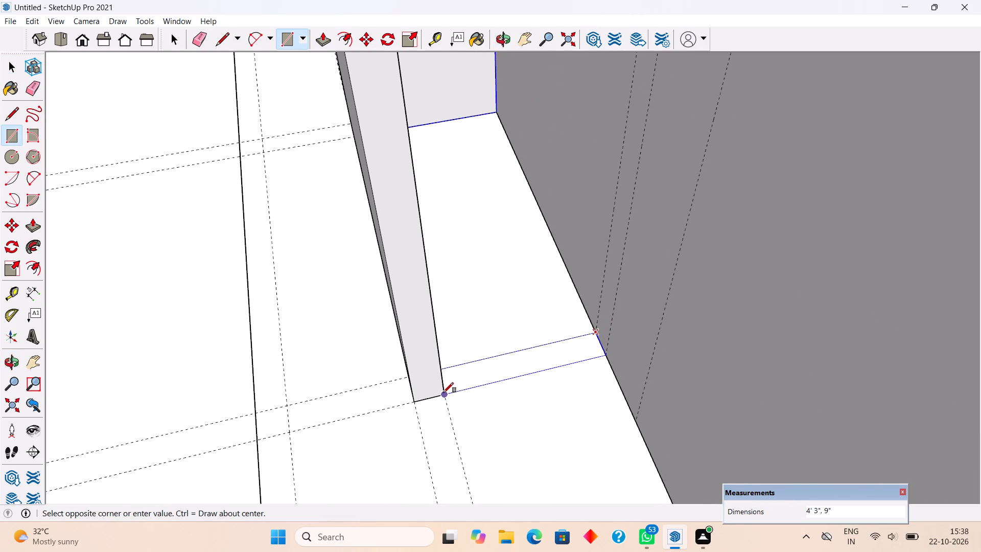
{"action": "left_click", "coordinate": [443, 393]}
{"action": "key", "text": "p"}
{"action": "left_click", "coordinate": [441, 382]}
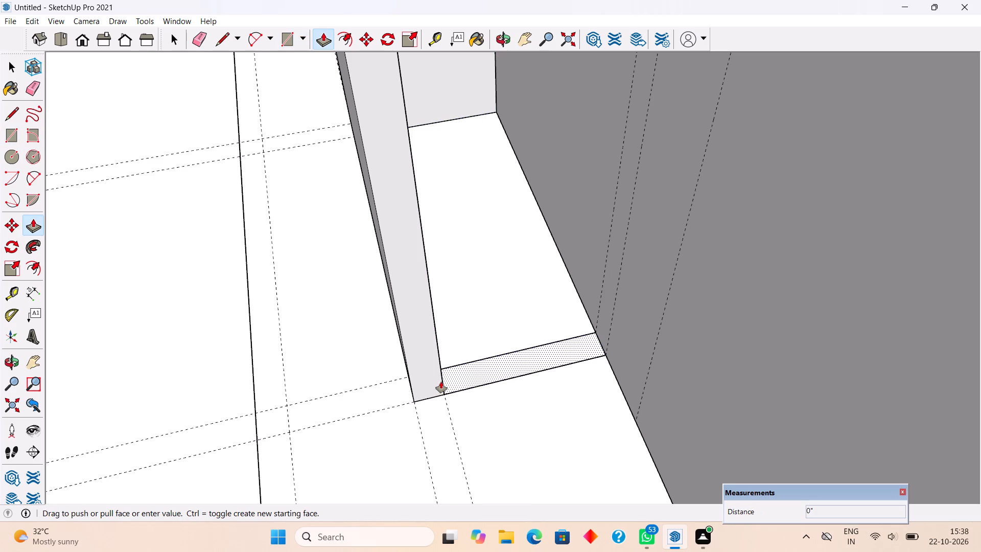
{"action": "scroll", "coordinate": [441, 382], "scroll_direction": "down", "scroll_amount": 10}
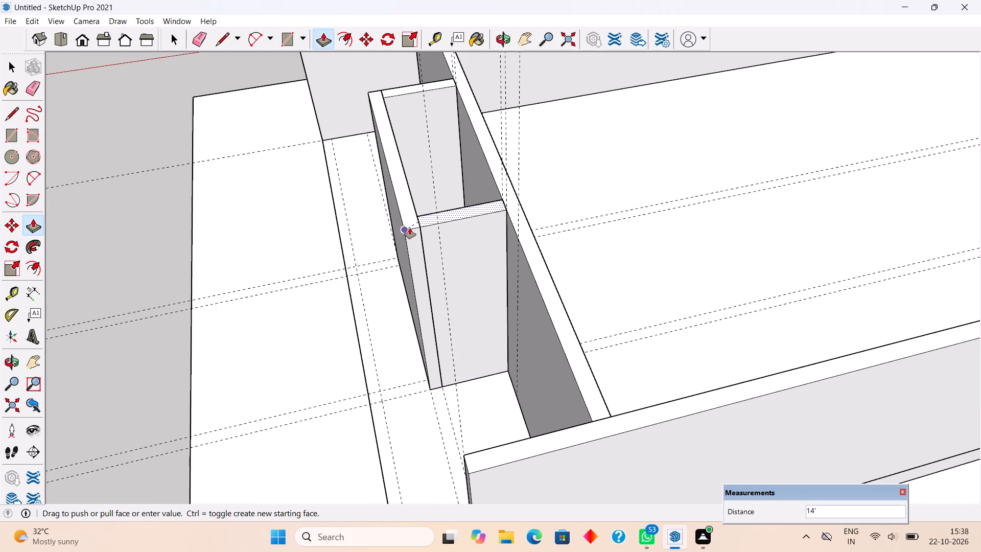
{"action": "left_click", "coordinate": [410, 227]}
Make a group of the second 4' 3" cross wall.
{"action": "key", "text": "space"}
{"action": "triple_click", "coordinate": [498, 291]}
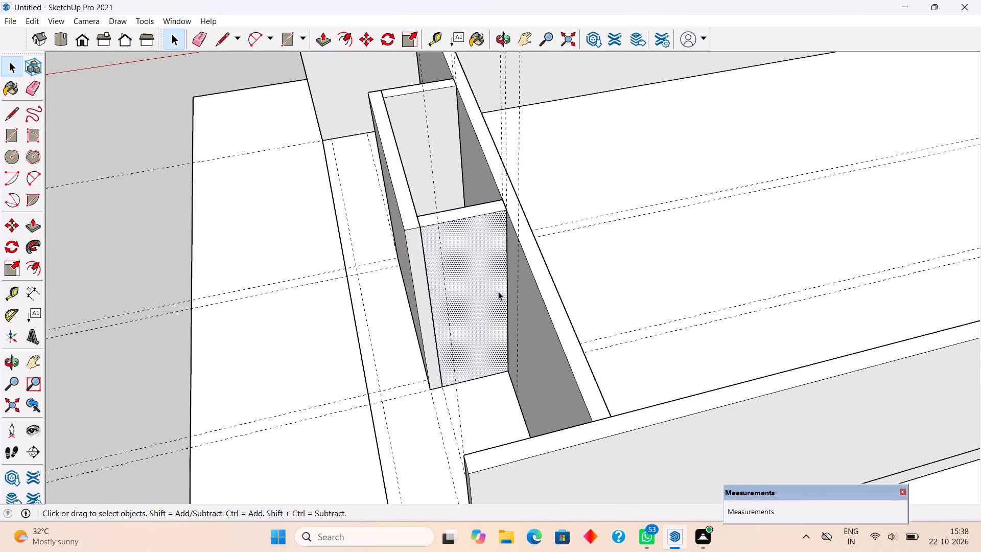
{"action": "right_click", "coordinate": [498, 291]}
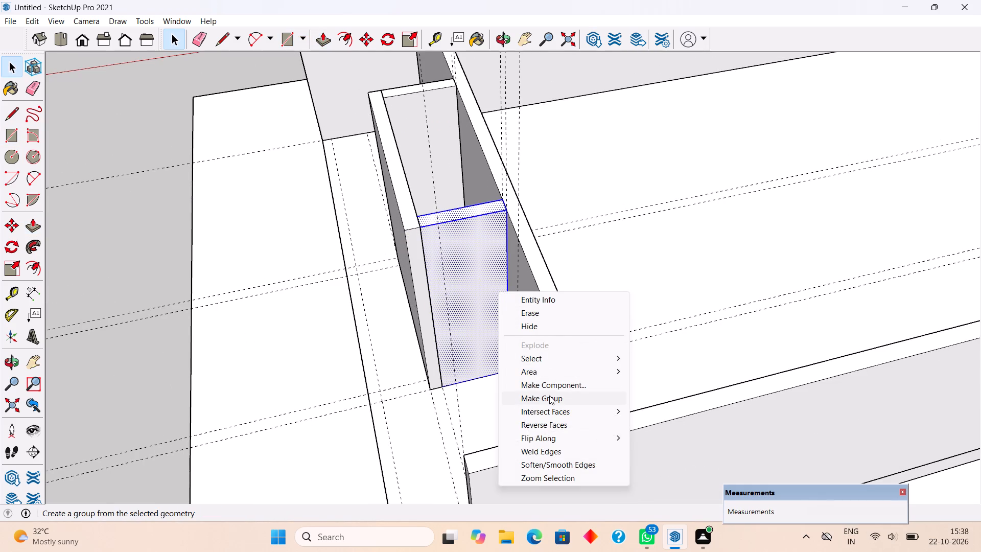
{"action": "left_click", "coordinate": [549, 396]}
Inside the side wall's group, Push/Pull its front end face back 3' 9" to line up with the room's outer wall.
{"action": "scroll", "coordinate": [549, 396], "scroll_direction": "down", "scroll_amount": 10}
{"action": "middle_click_drag", "start_coordinate": [540, 400], "coordinate": [833, 318]}
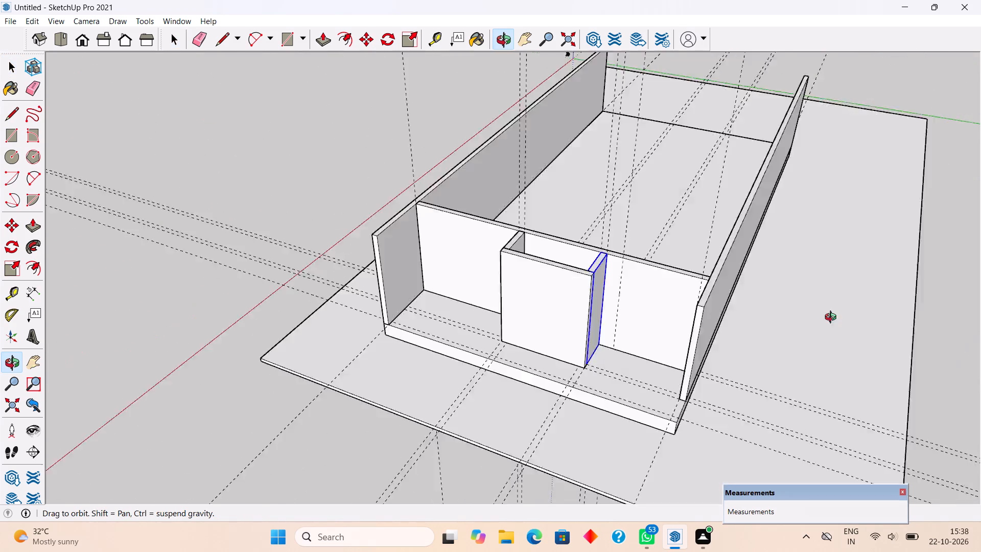
{"action": "middle_click_drag", "start_coordinate": [833, 318], "coordinate": [838, 316]}
{"action": "middle_click_drag", "start_coordinate": [489, 367], "coordinate": [768, 323]}
{"action": "scroll", "coordinate": [465, 290], "scroll_direction": "up", "scroll_amount": 3}
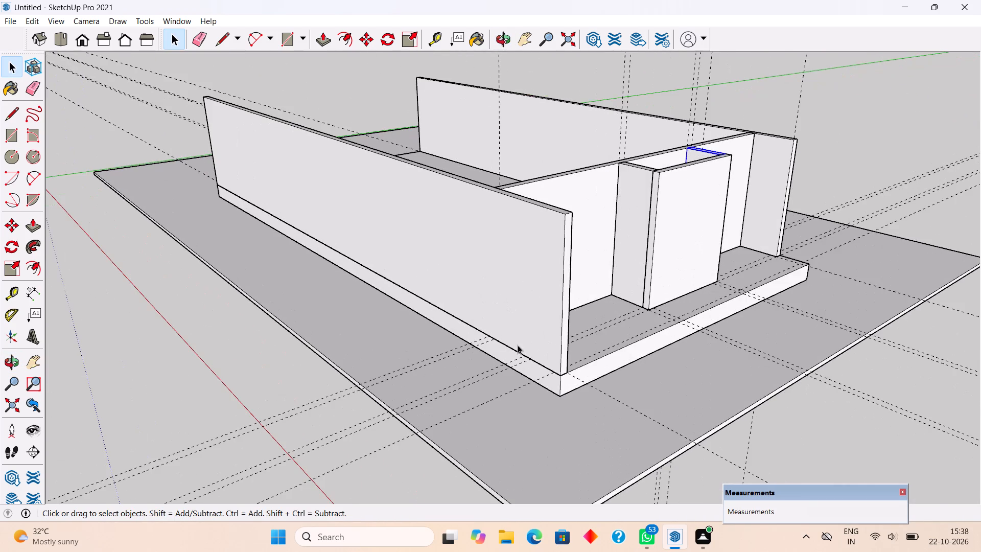
{"action": "middle_click_drag", "start_coordinate": [518, 345], "coordinate": [531, 323]}
{"action": "triple_click", "coordinate": [542, 311]}
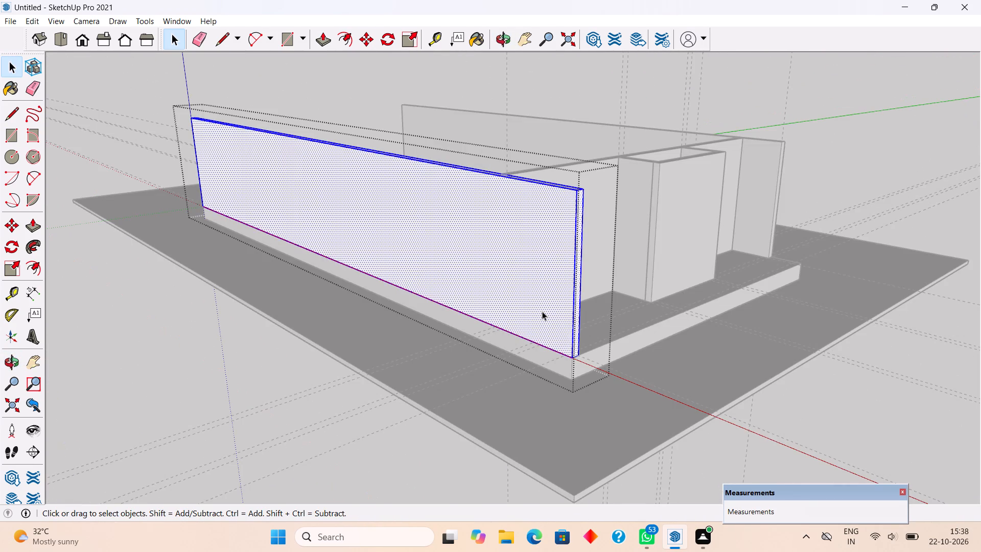
{"action": "key", "text": "p"}
{"action": "left_click", "coordinate": [577, 294]}
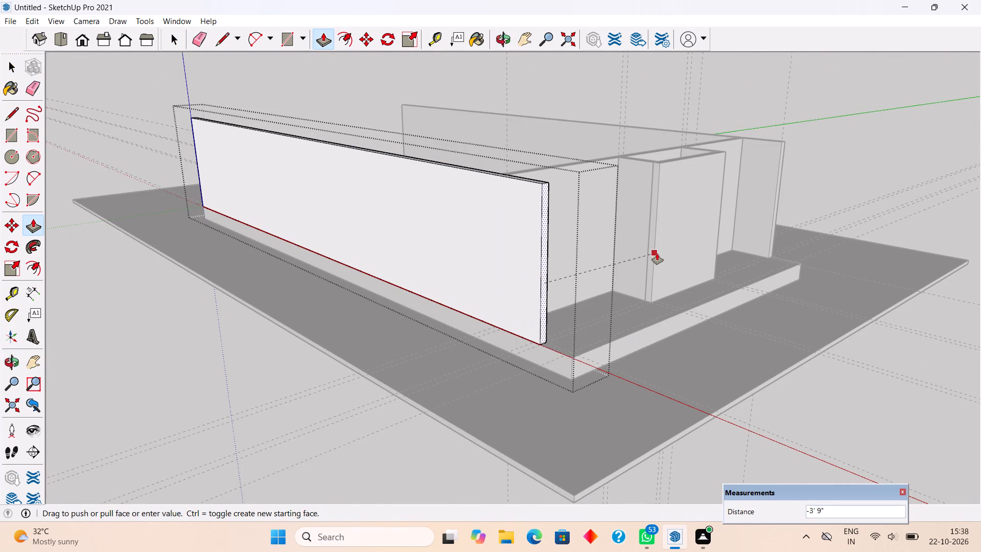
{"action": "left_click", "coordinate": [657, 254]}
{"action": "key", "text": "space"}
{"action": "scroll", "coordinate": [657, 254], "scroll_direction": "down", "scroll_amount": 4}
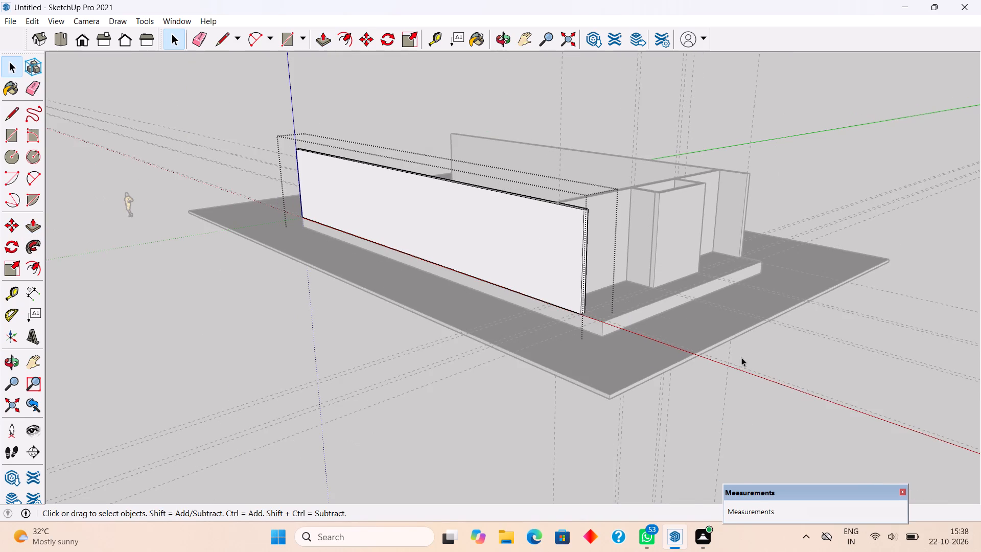
{"action": "left_click", "coordinate": [748, 364]}
Place a horizontal guide on the long wall 3' above its base at the platform.
{"action": "middle_click_drag", "start_coordinate": [650, 309], "coordinate": [606, 254]}
{"action": "scroll", "coordinate": [615, 274], "scroll_direction": "up", "scroll_amount": 2}
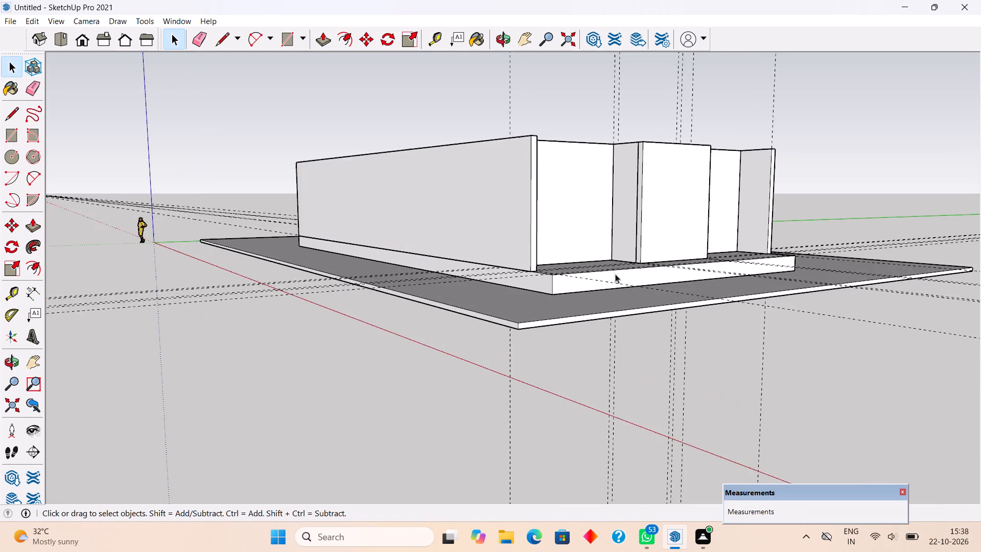
{"action": "middle_click_drag", "start_coordinate": [534, 300], "coordinate": [592, 326]}
{"action": "scroll", "coordinate": [593, 326], "scroll_direction": "up", "scroll_amount": 2}
{"action": "scroll", "coordinate": [594, 328], "scroll_direction": "down", "scroll_amount": 3}
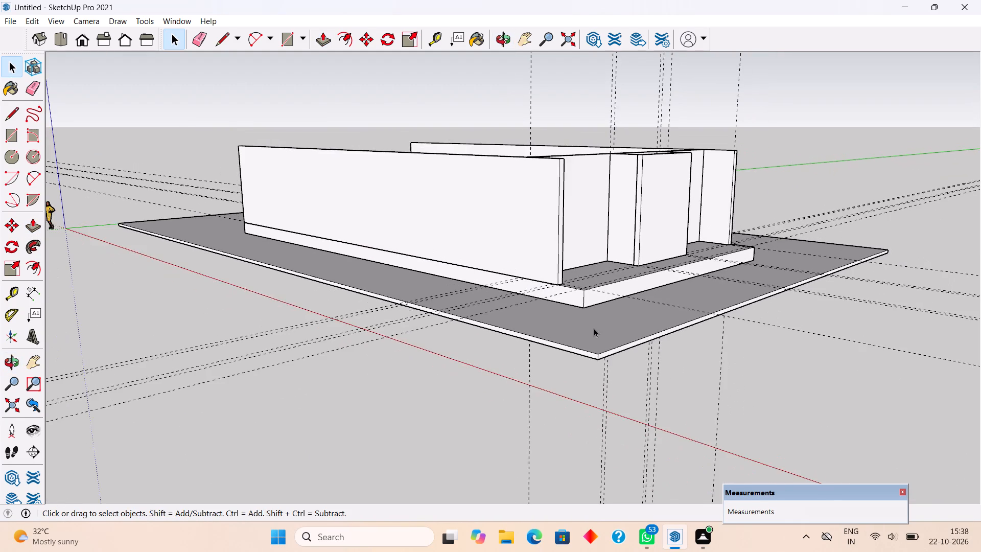
{"action": "middle_click_drag", "start_coordinate": [594, 328], "coordinate": [608, 375]}
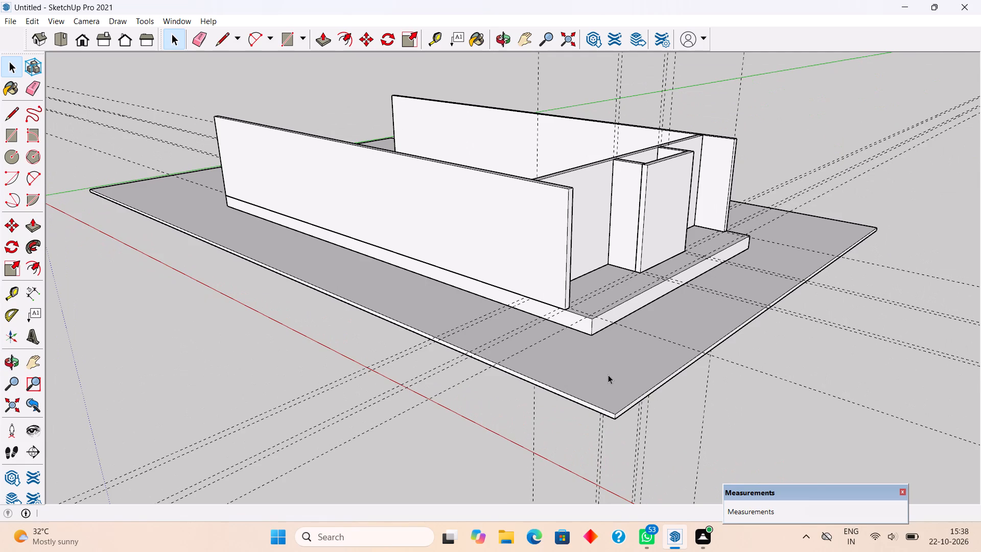
{"action": "middle_click_drag", "start_coordinate": [733, 293], "coordinate": [554, 254]}
{"action": "scroll", "coordinate": [713, 241], "scroll_direction": "up", "scroll_amount": 4}
{"action": "middle_click_drag", "start_coordinate": [714, 241], "coordinate": [714, 242]}
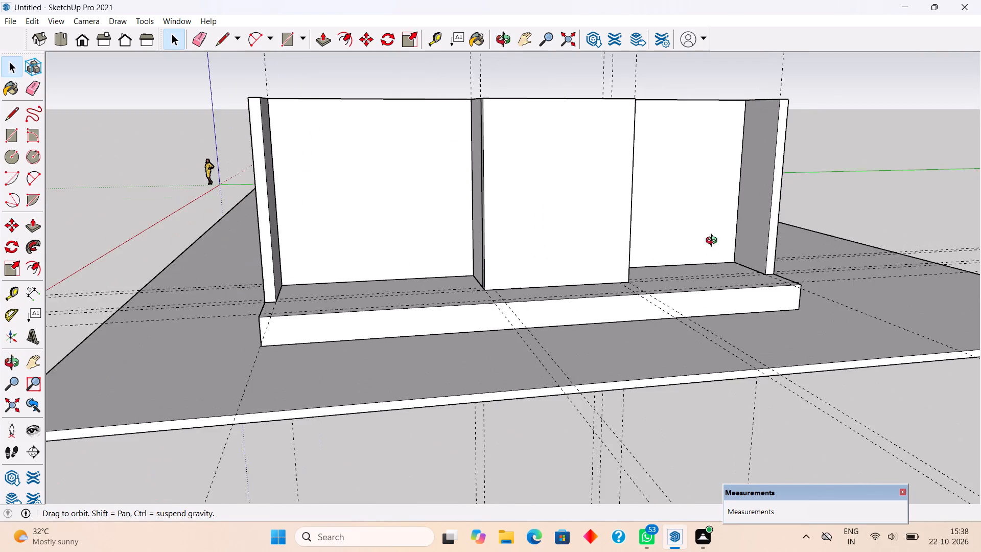
{"action": "middle_click_drag", "start_coordinate": [714, 242], "coordinate": [623, 259]}
{"action": "scroll", "coordinate": [655, 276], "scroll_direction": "up", "scroll_amount": 2}
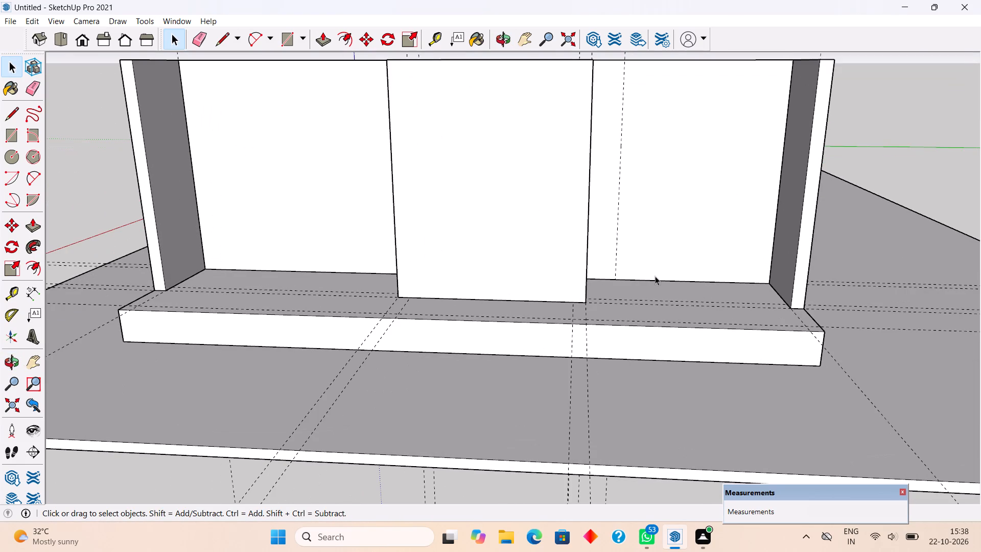
{"action": "key", "text": "t"}
{"action": "left_click", "coordinate": [672, 281]}
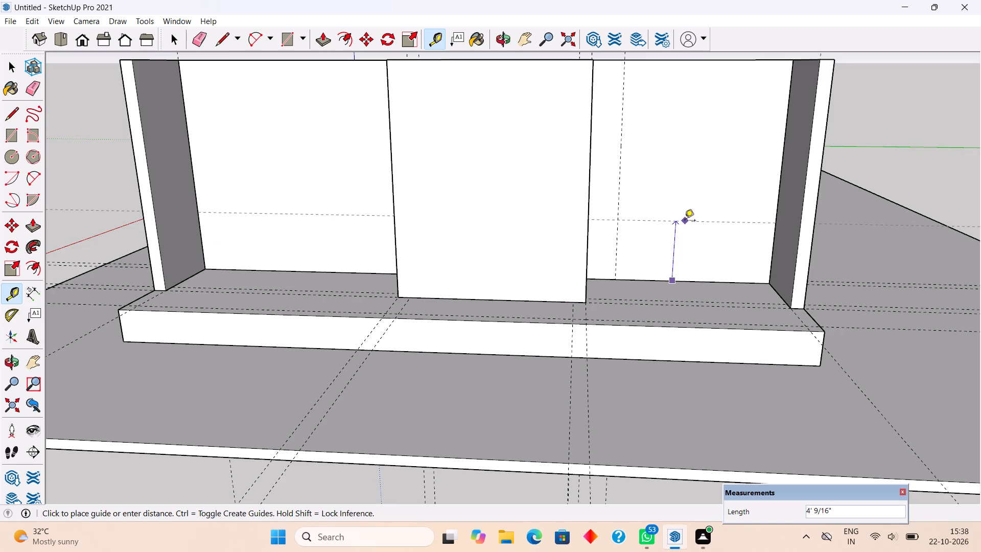
{"action": "type", "text": "3'"}
{"action": "key", "text": "Return"}
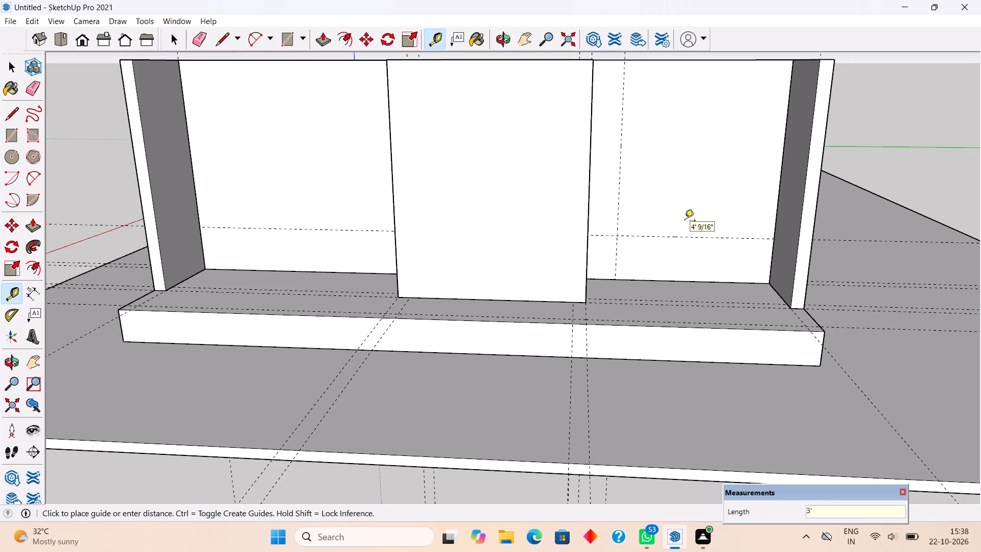
Place a vertical guide on the long wall 3' in from its corner with the side wall beyond the room.
{"action": "middle_click_drag", "start_coordinate": [488, 276], "coordinate": [419, 258]}
{"action": "scroll", "coordinate": [801, 240], "scroll_direction": "up", "scroll_amount": 2}
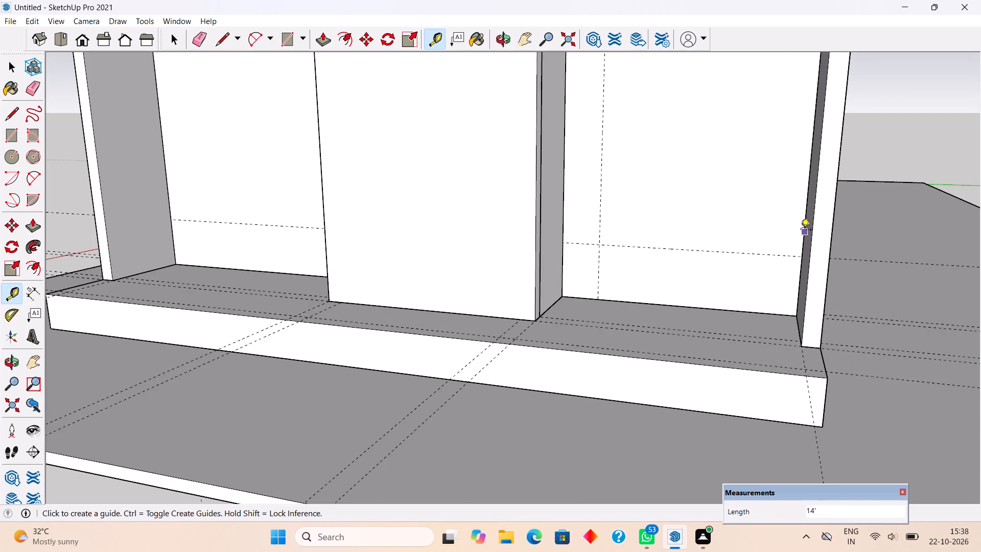
{"action": "left_click", "coordinate": [803, 217]}
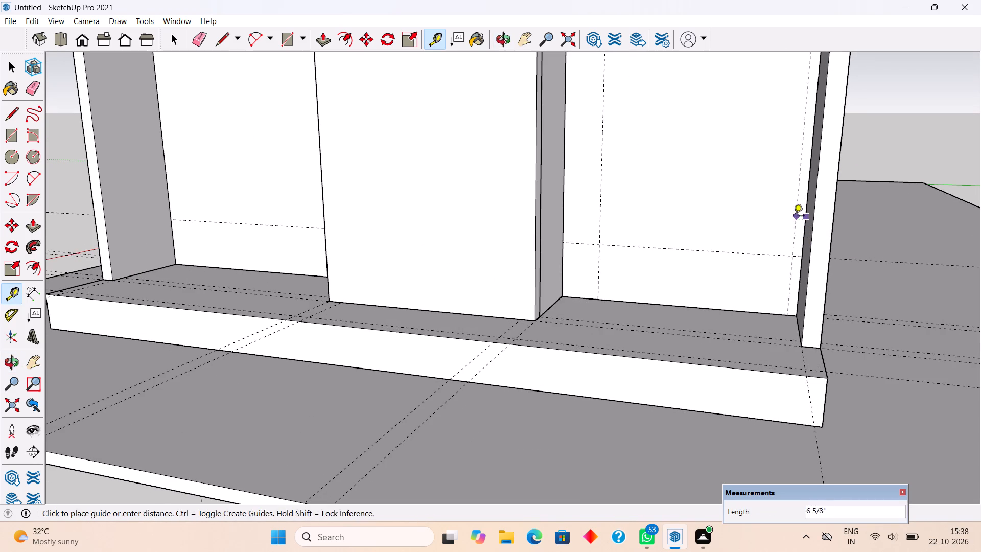
{"action": "type", "text": "3'"}
{"action": "key", "text": "Return"}
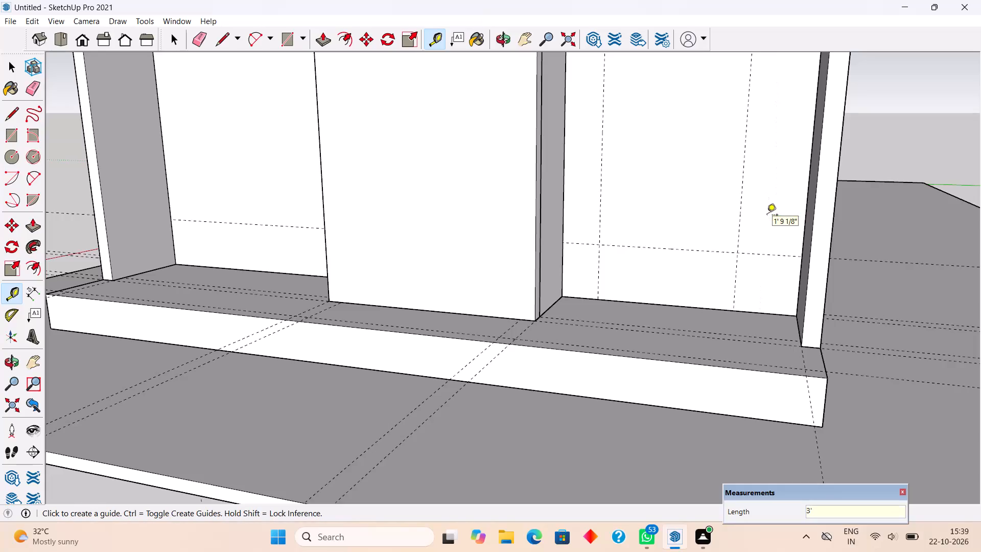
Place another vertical guide on the long wall 5' from the new vertical guide, toward the room's cross wall.
{"action": "scroll", "coordinate": [767, 216], "scroll_direction": "down", "scroll_amount": 5}
{"action": "middle_click_drag", "start_coordinate": [315, 377], "coordinate": [647, 293]}
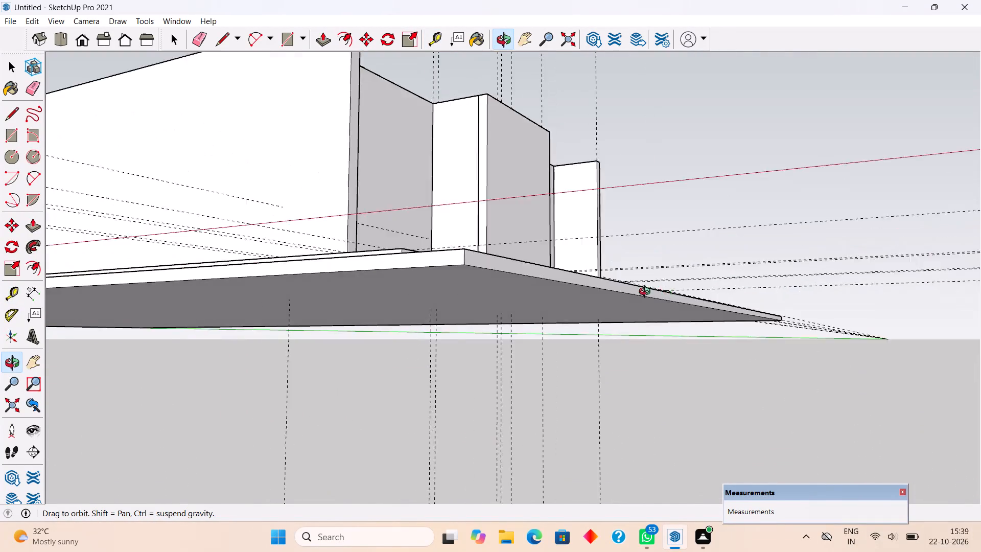
{"action": "middle_click_drag", "start_coordinate": [647, 293], "coordinate": [630, 360]}
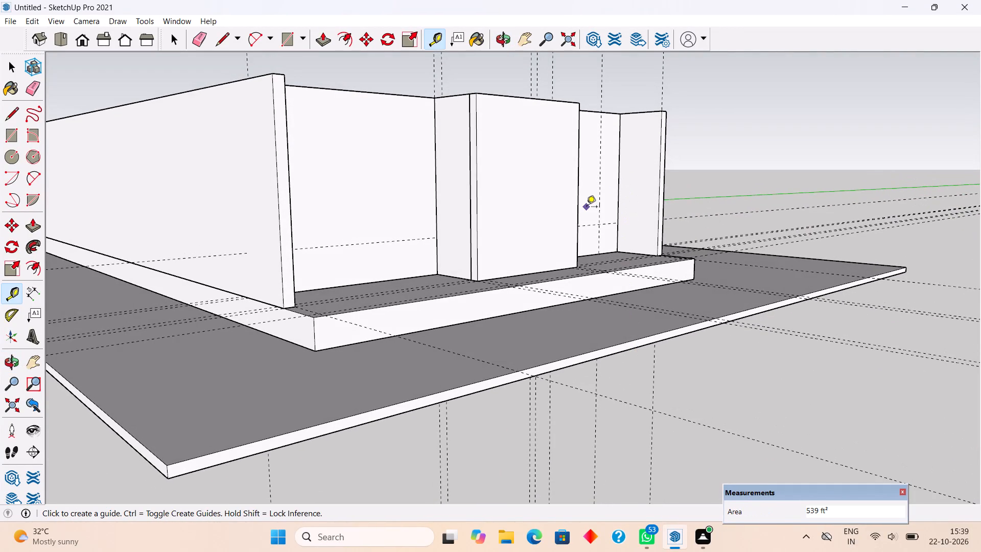
{"action": "scroll", "coordinate": [587, 208], "scroll_direction": "down", "scroll_amount": 2}
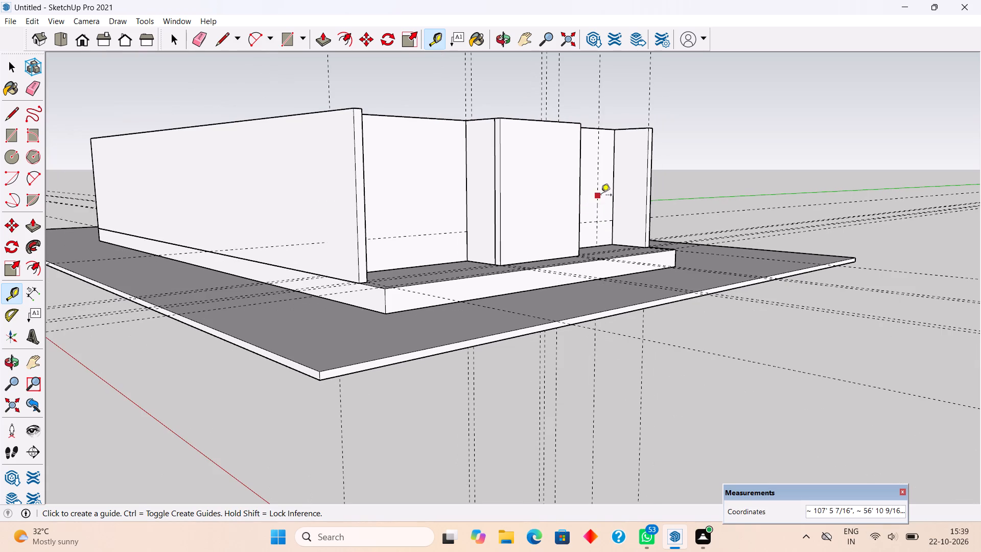
{"action": "scroll", "coordinate": [601, 196], "scroll_direction": "up", "scroll_amount": 7}
{"action": "middle_click_drag", "start_coordinate": [600, 195], "coordinate": [382, 219]}
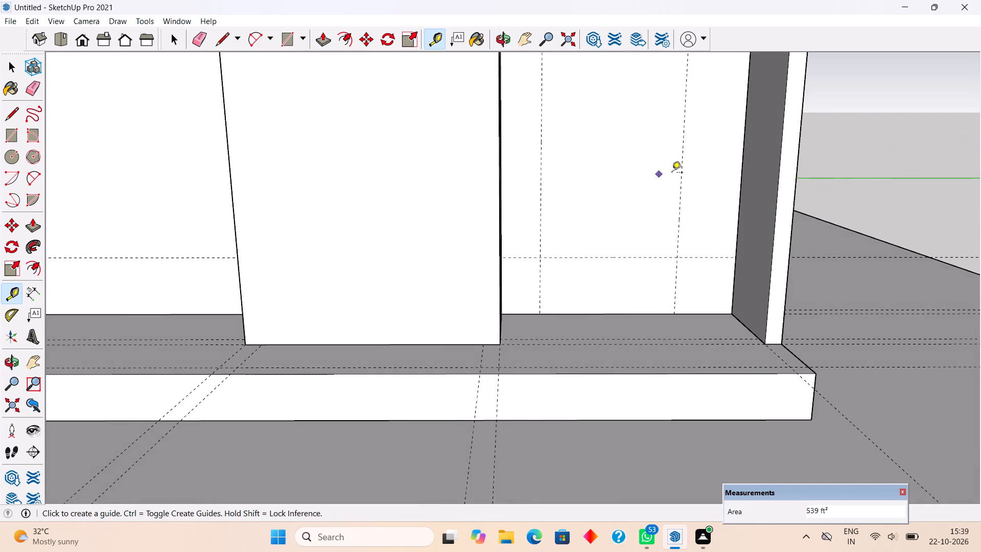
{"action": "scroll", "coordinate": [672, 173], "scroll_direction": "up", "scroll_amount": 3}
{"action": "left_click", "coordinate": [684, 212]}
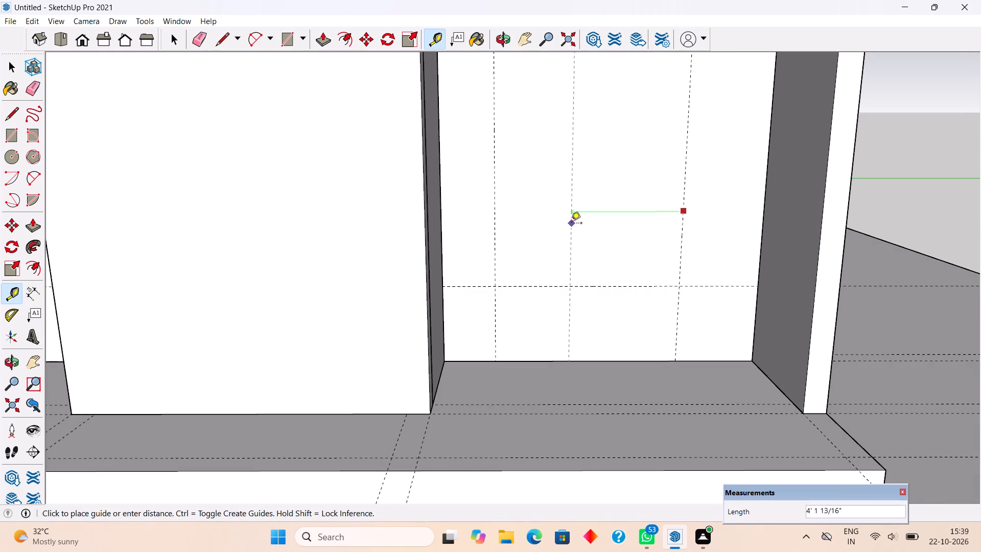
{"action": "type", "text": "5'"}
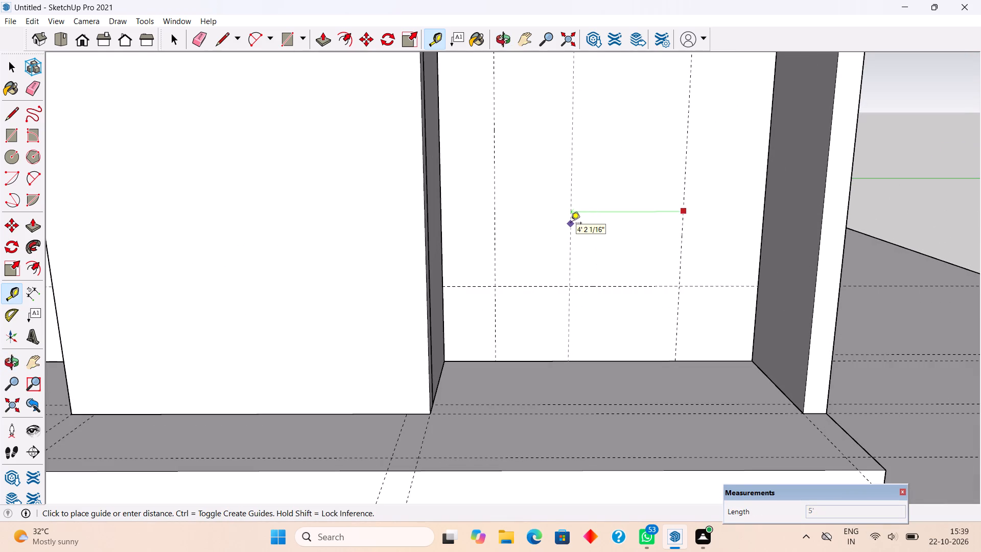
{"action": "key", "text": "Return"}
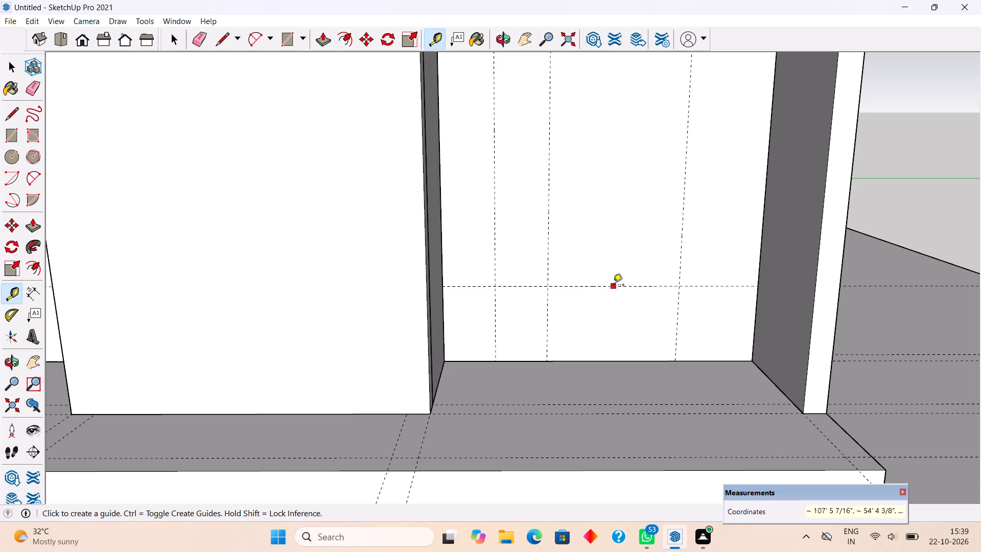
Place a horizontal guide 5' above the lower horizontal guide on the long wall.
{"action": "left_click", "coordinate": [613, 286]}
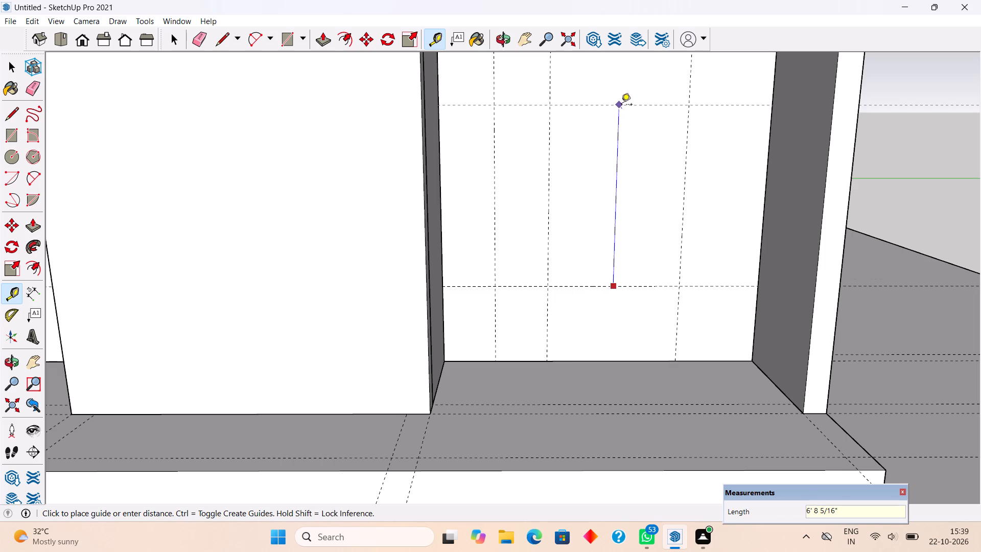
{"action": "type", "text": "5'"}
{"action": "key", "text": "Return"}
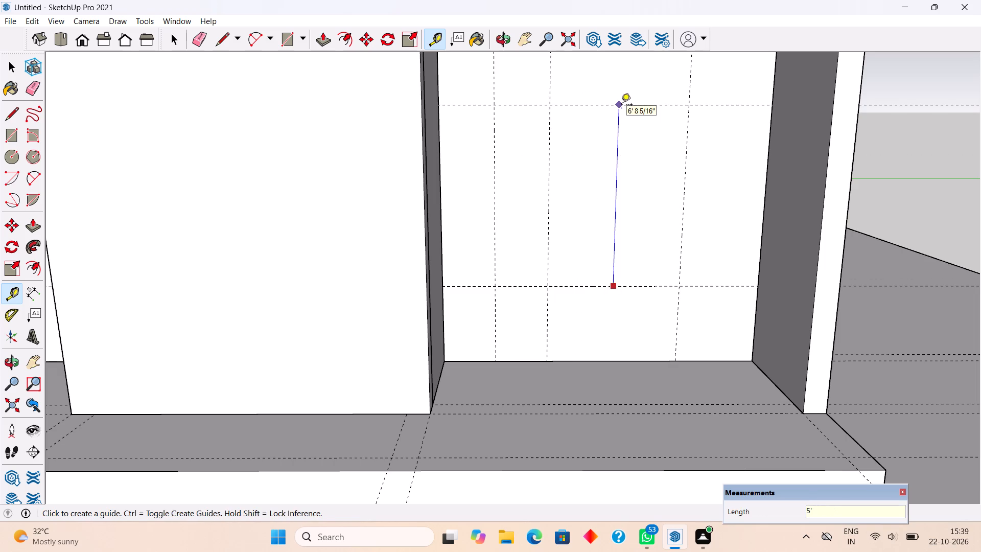
Place a further horizontal guide 6' above the lower horizontal guide on the long wall.
{"action": "scroll", "coordinate": [621, 105], "scroll_direction": "down", "scroll_amount": 5}
{"action": "scroll", "coordinate": [616, 161], "scroll_direction": "down", "scroll_amount": 10}
{"action": "middle_click_drag", "start_coordinate": [548, 254], "coordinate": [636, 283]}
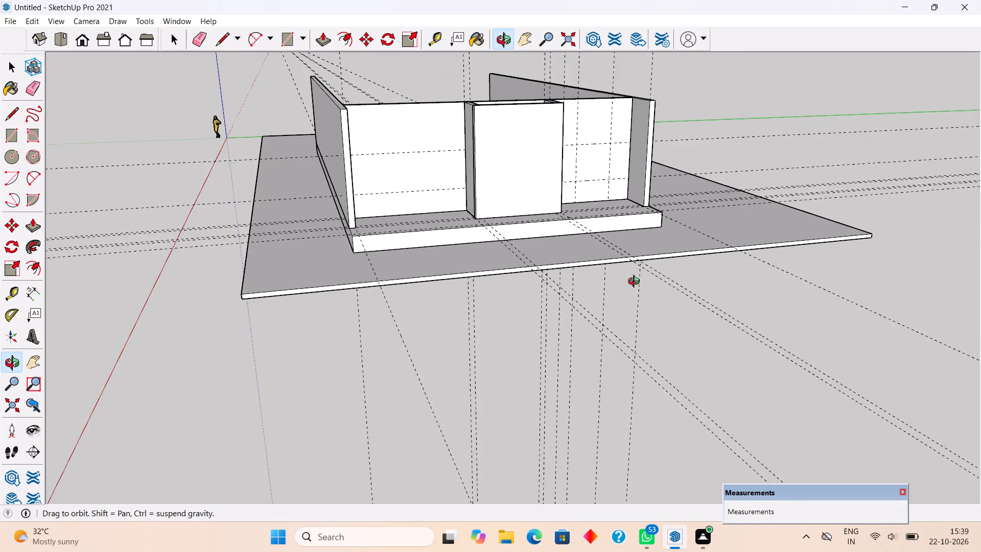
{"action": "middle_click_drag", "start_coordinate": [636, 283], "coordinate": [636, 264]}
{"action": "scroll", "coordinate": [596, 144], "scroll_direction": "up", "scroll_amount": 5}
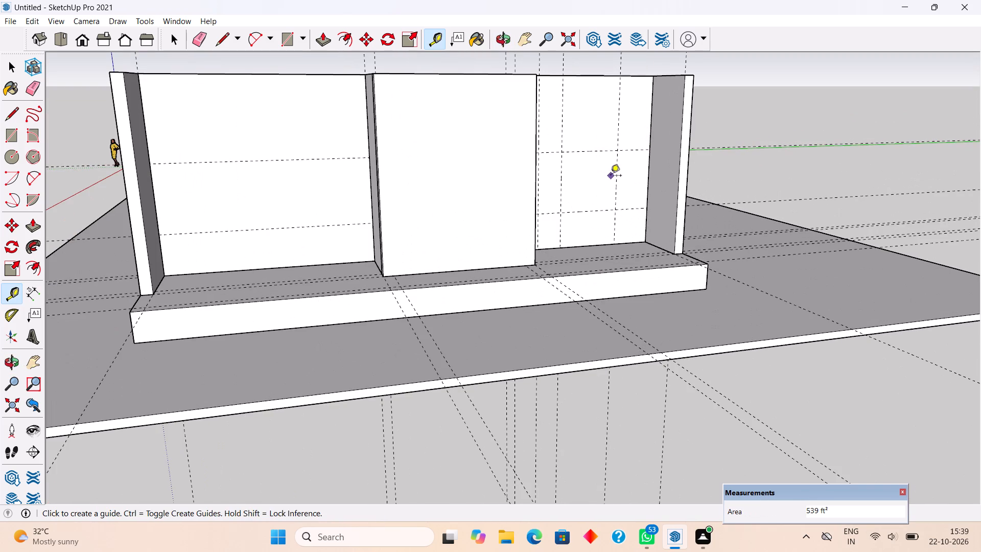
{"action": "left_click", "coordinate": [591, 214]}
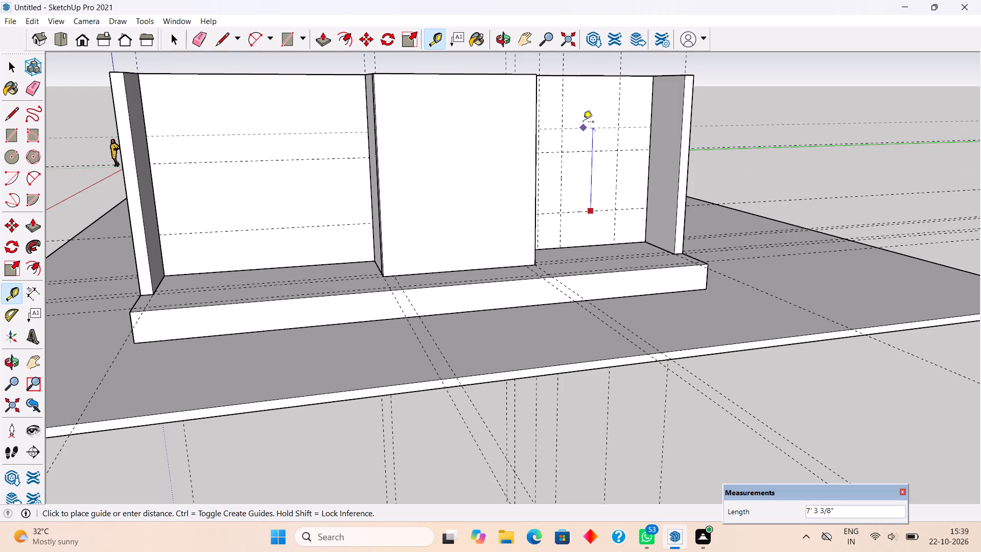
{"action": "type", "text": "6'"}
{"action": "key", "text": "Return"}
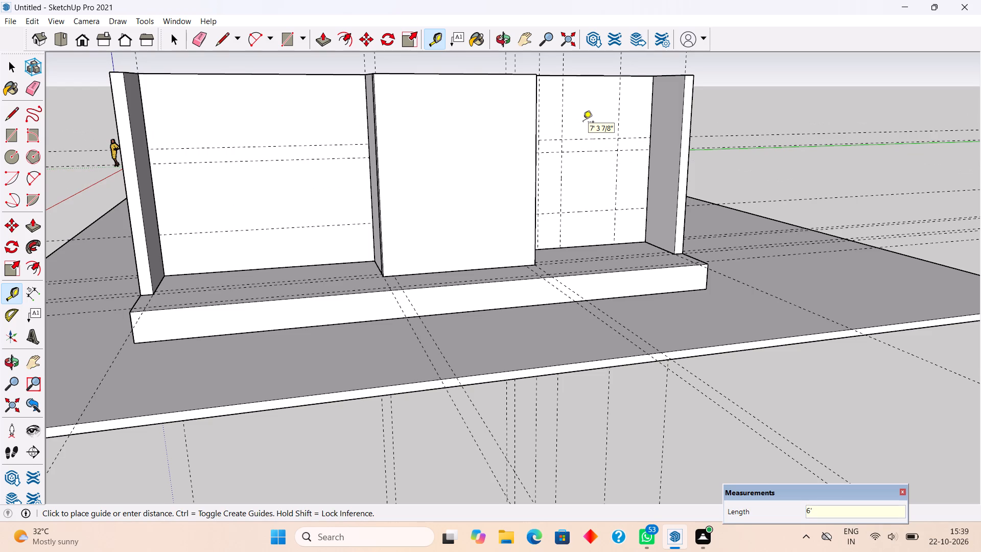
Inside the long wall's group, draw a 5' wide by 6' high rectangle between the guide intersections near the side wall.
{"action": "scroll", "coordinate": [583, 124], "scroll_direction": "down", "scroll_amount": 4}
{"action": "middle_click_drag", "start_coordinate": [564, 291], "coordinate": [789, 264]}
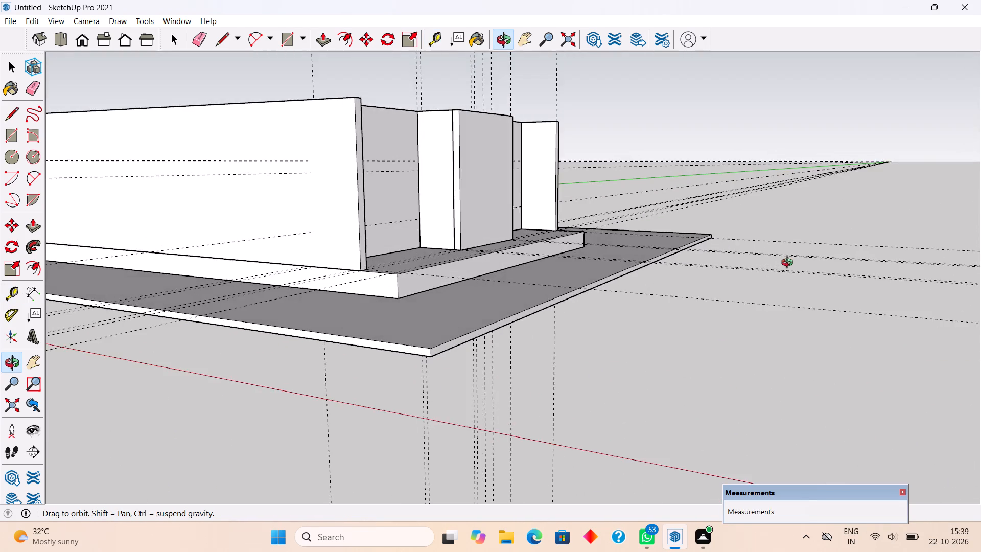
{"action": "middle_click_drag", "start_coordinate": [789, 264], "coordinate": [520, 288]}
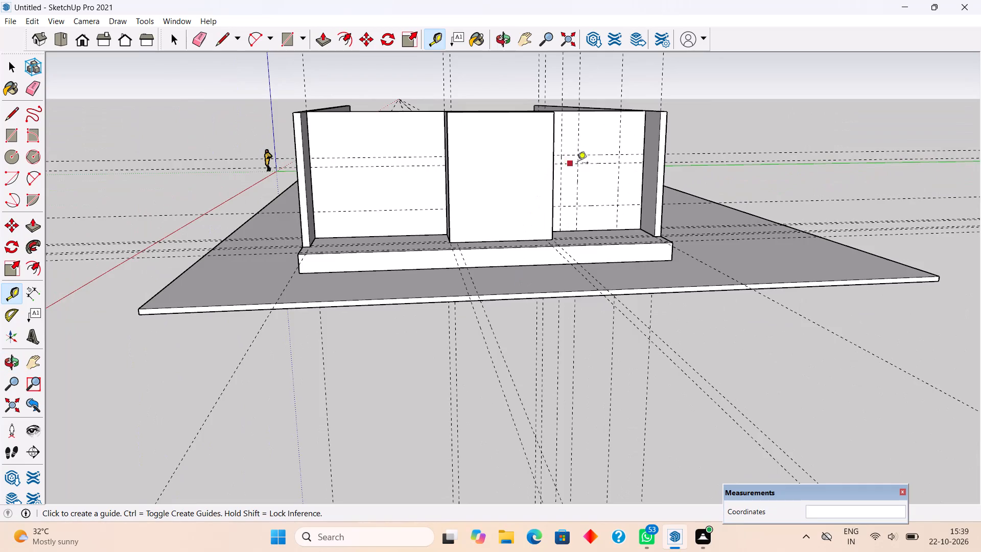
{"action": "scroll", "coordinate": [596, 164], "scroll_direction": "up", "scroll_amount": 5}
{"action": "key", "text": "space"}
{"action": "triple_click", "coordinate": [579, 202]}
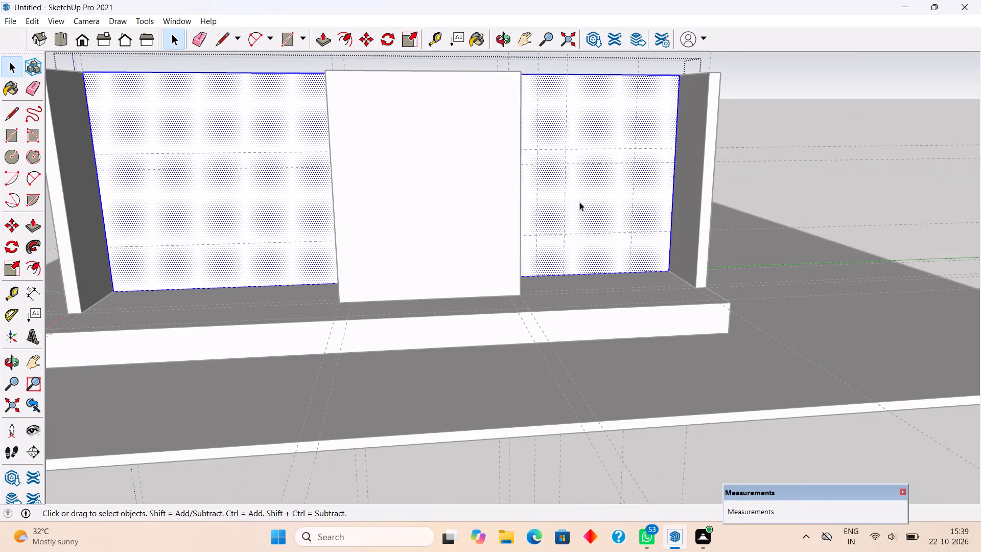
{"action": "key", "text": "r"}
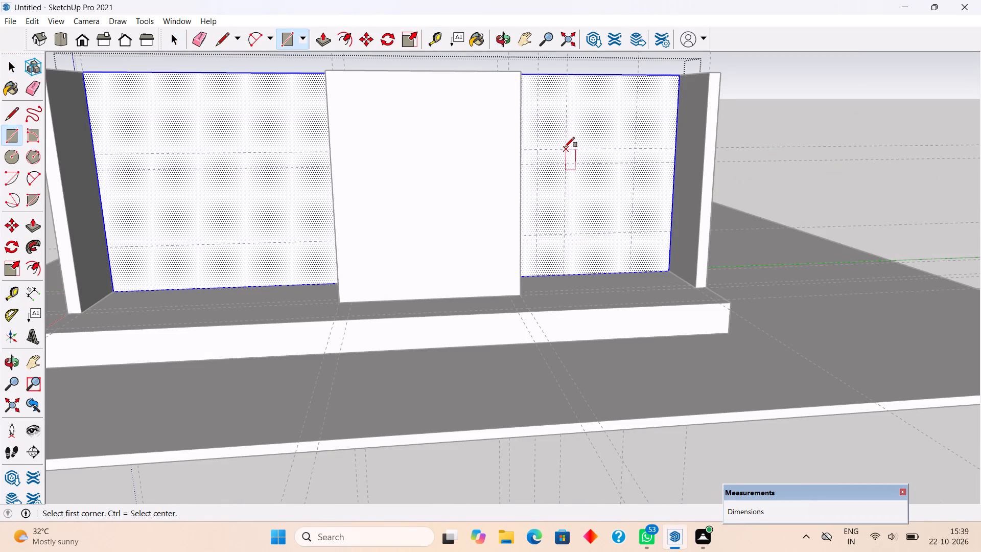
{"action": "left_click", "coordinate": [565, 147]}
{"action": "left_click", "coordinate": [633, 234]}
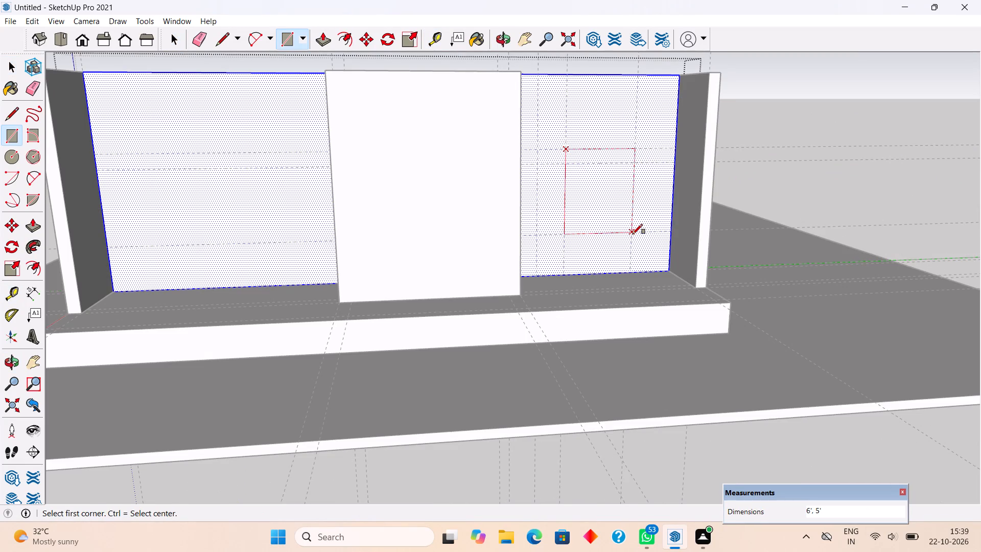
Push the rectangle through the long wall to cut the window opening, and leave the wall group.
{"action": "key", "text": "p"}
{"action": "left_click_drag", "start_coordinate": [623, 219], "coordinate": [605, 177]}
{"action": "key", "text": "space"}
{"action": "left_click", "coordinate": [743, 112]}
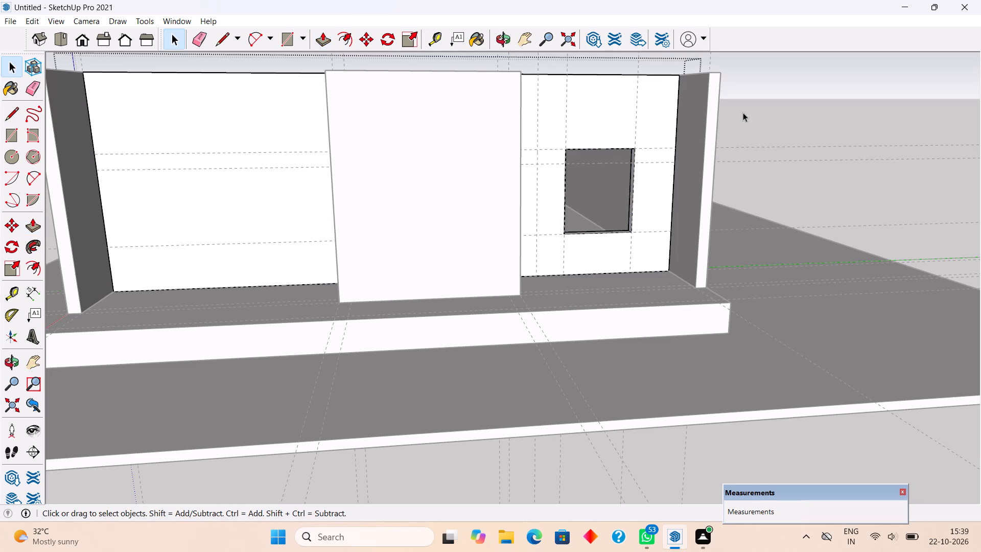
Draw a 5' by 6' rectangle filling the window opening, outside the wall group.
{"action": "scroll", "coordinate": [636, 223], "scroll_direction": "up", "scroll_amount": 4}
{"action": "middle_click_drag", "start_coordinate": [605, 223], "coordinate": [534, 216]}
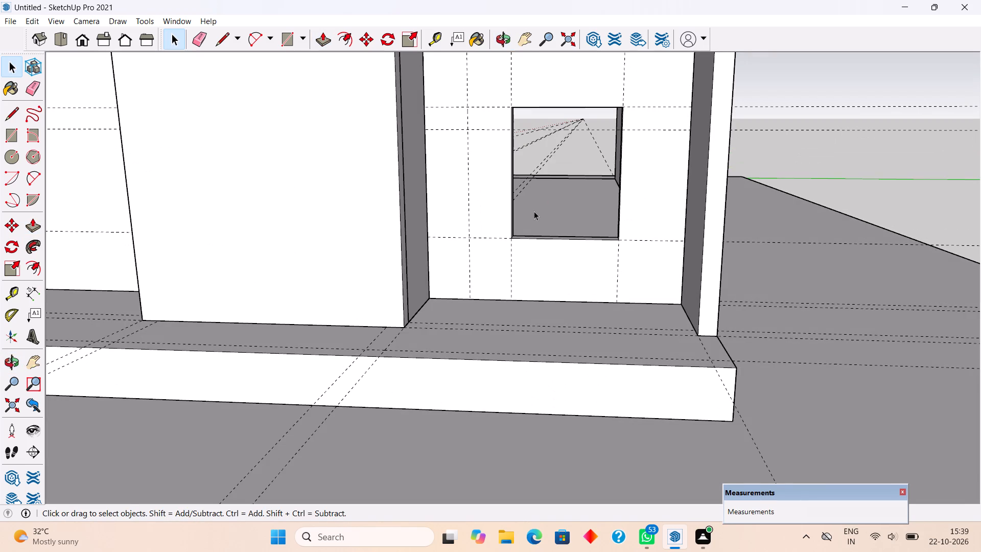
{"action": "key", "text": "r"}
{"action": "left_click", "coordinate": [512, 105]}
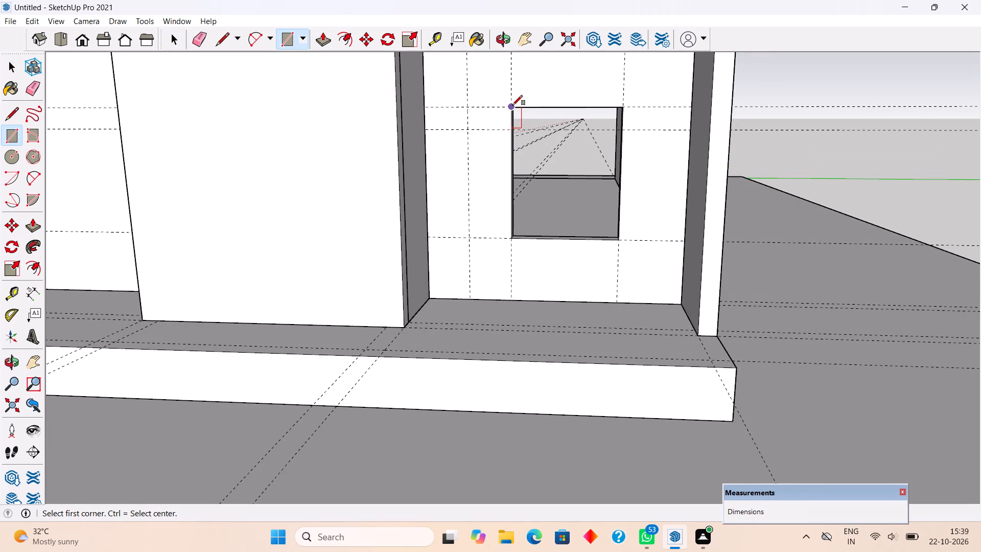
{"action": "left_click", "coordinate": [614, 241]}
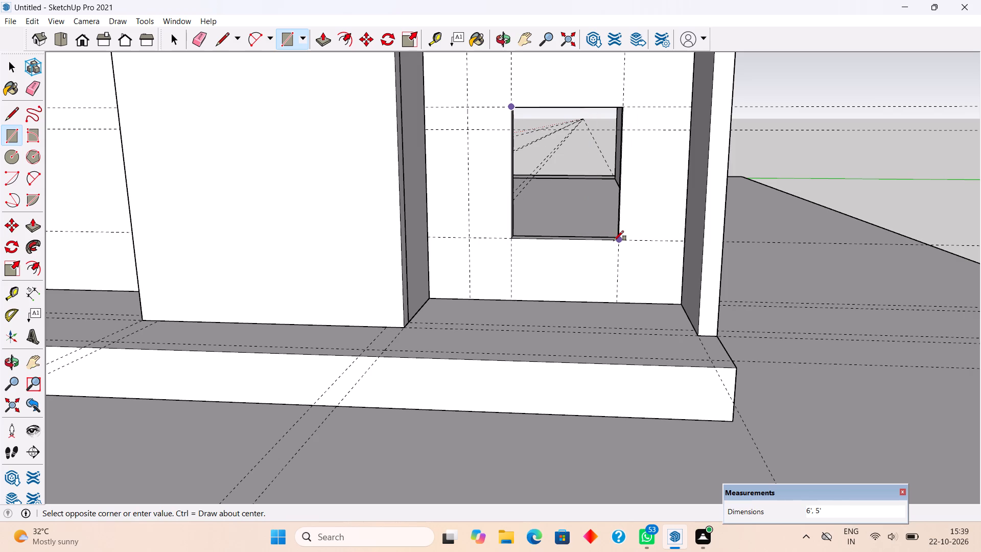
Offset the window rectangle's outline 3" inward to form the frame border.
{"action": "key", "text": "f"}
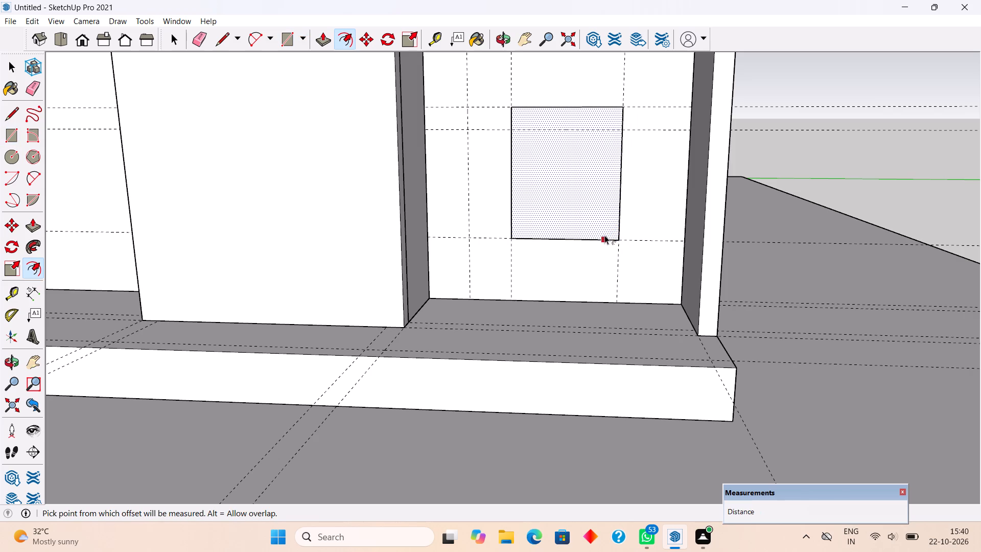
{"action": "left_click", "coordinate": [604, 235]}
{"action": "type", "text": "3\""}
{"action": "key", "text": "Return"}
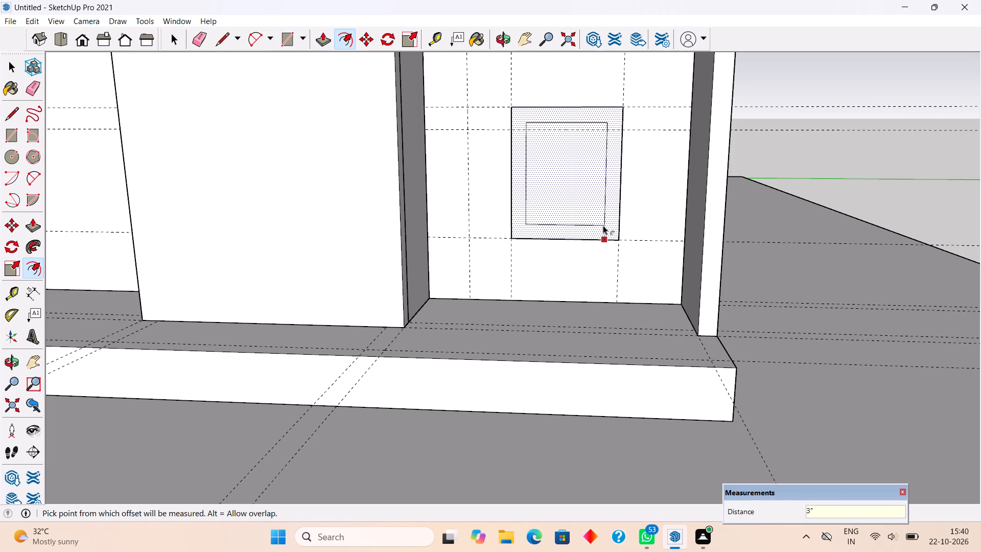
Place a vertical guide through the middle of the window, parallel to the inner frame edge.
{"action": "key", "text": "t"}
{"action": "left_click", "coordinate": [517, 194]}
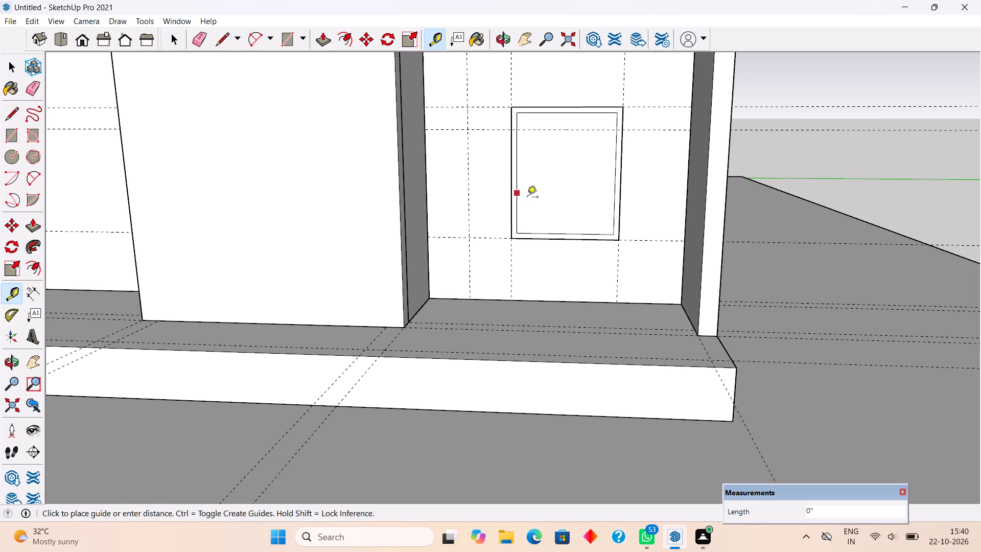
{"action": "left_click", "coordinate": [564, 232]}
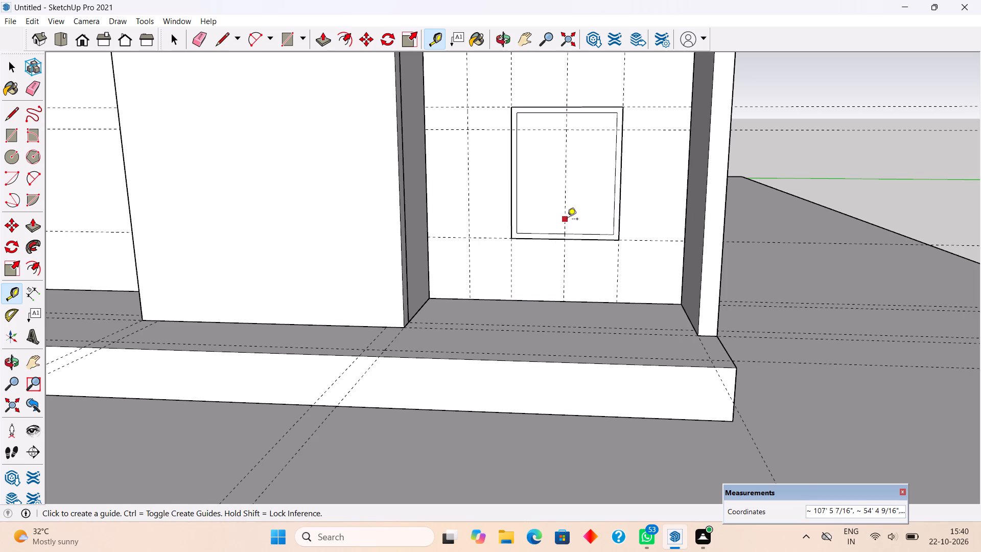
Place two more vertical guides, 1.5" to either side of the window's centre guide.
{"action": "left_click", "coordinate": [567, 220]}
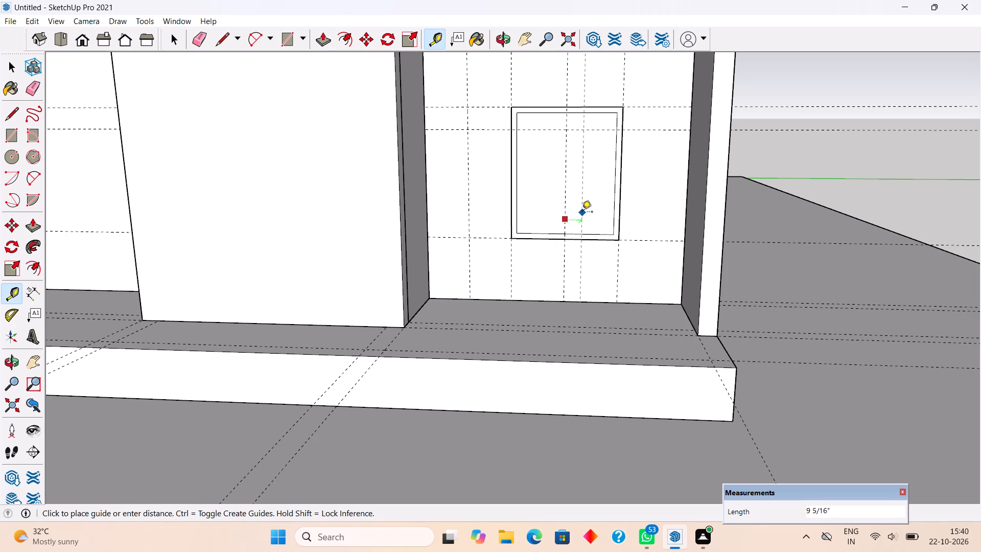
{"action": "type", "text": "1.5\""}
{"action": "key", "text": "Return"}
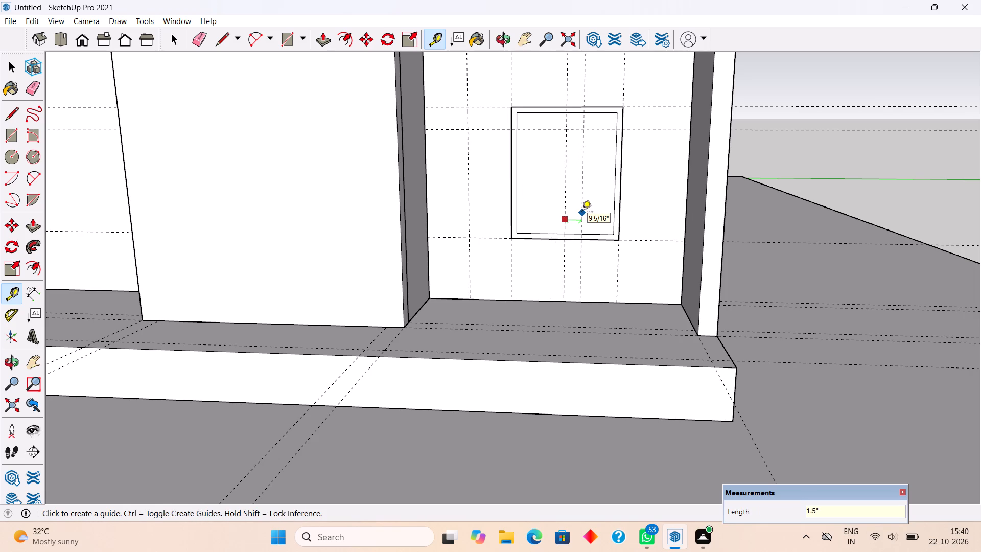
{"action": "scroll", "coordinate": [571, 210], "scroll_direction": "up", "scroll_amount": 3}
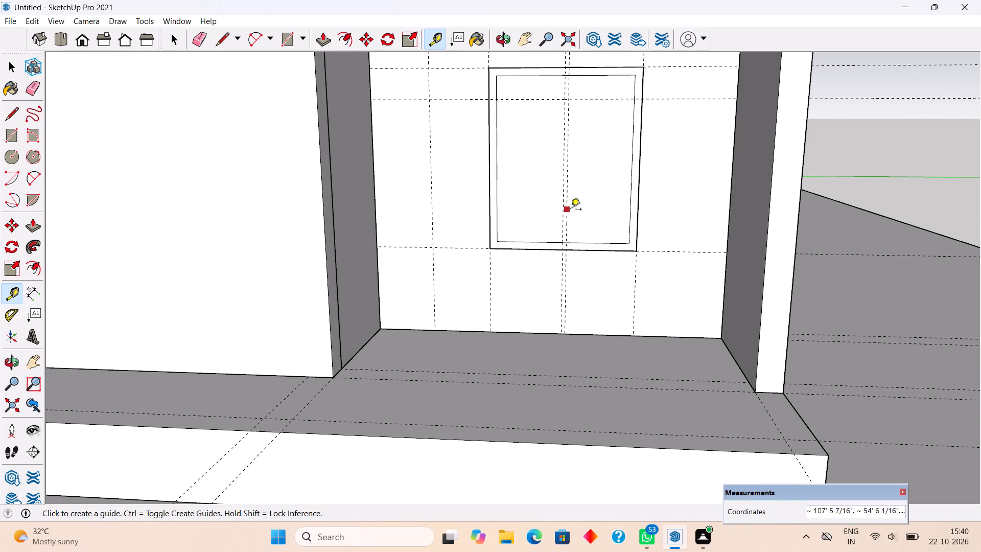
{"action": "left_click", "coordinate": [571, 210]}
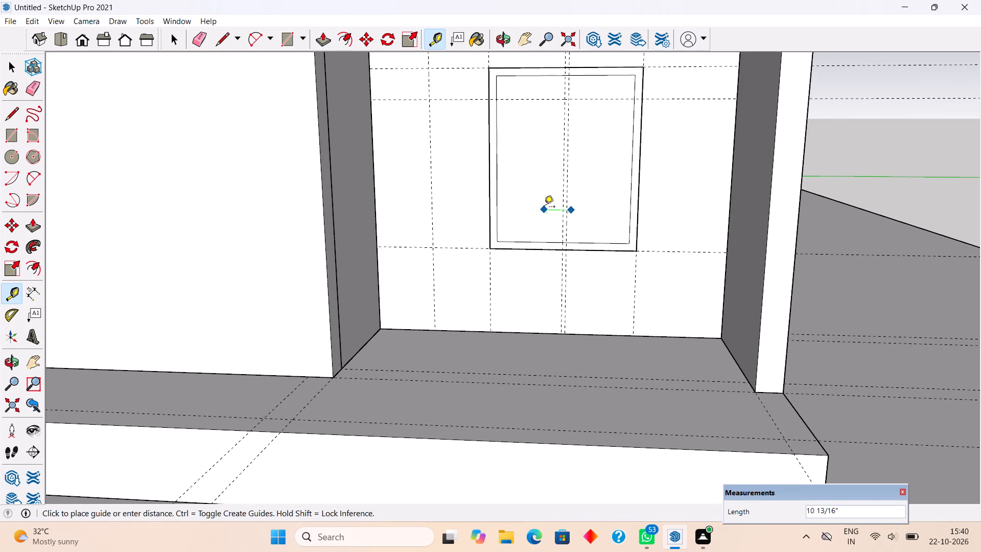
{"action": "key", "text": "t"}
{"action": "left_click", "coordinate": [563, 196]}
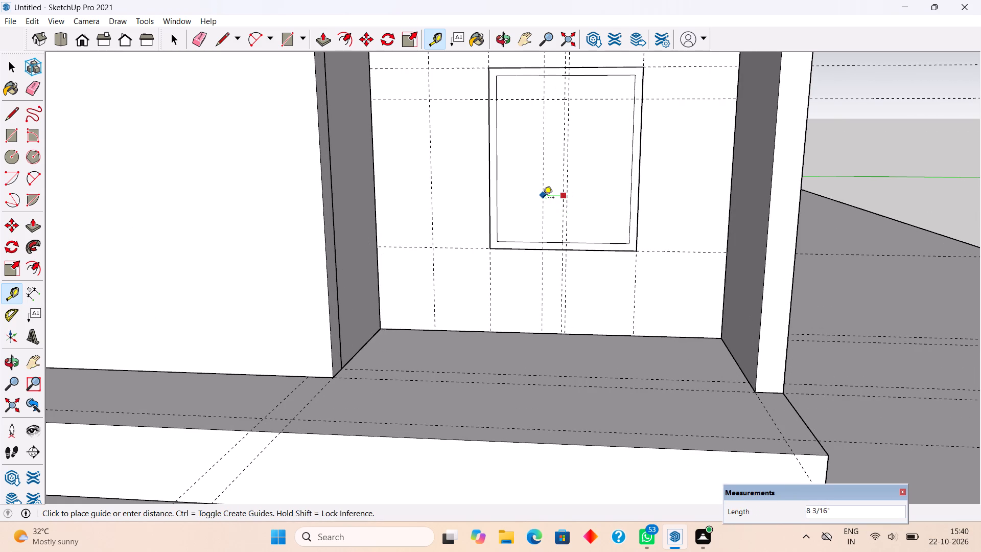
{"action": "type", "text": "1.5\""}
{"action": "key", "text": "Return"}
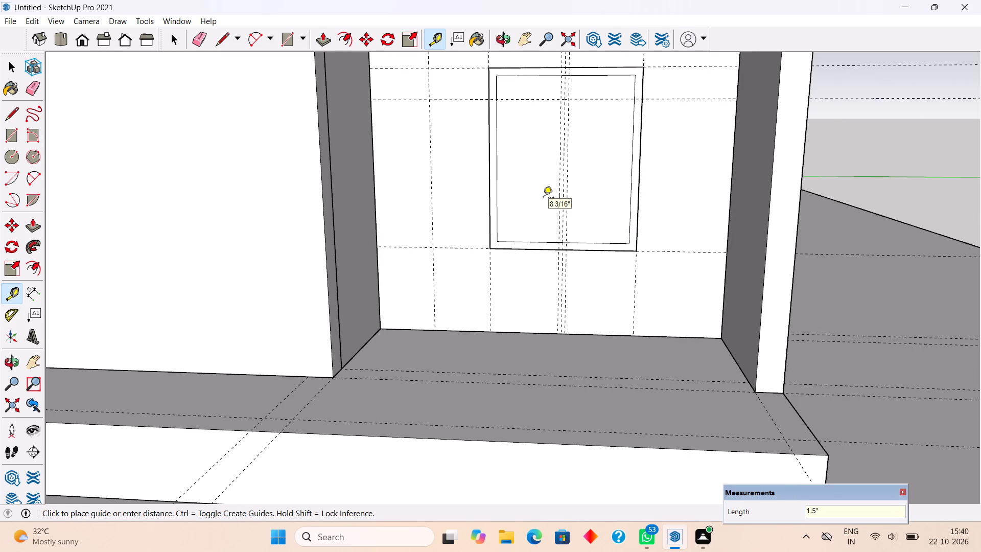
Draw two vertical mullion lines along the outer centre guides, between the window's outer top edge and inner bottom edge.
{"action": "key", "text": "l"}
{"action": "scroll", "coordinate": [555, 250], "scroll_direction": "up", "scroll_amount": 6}
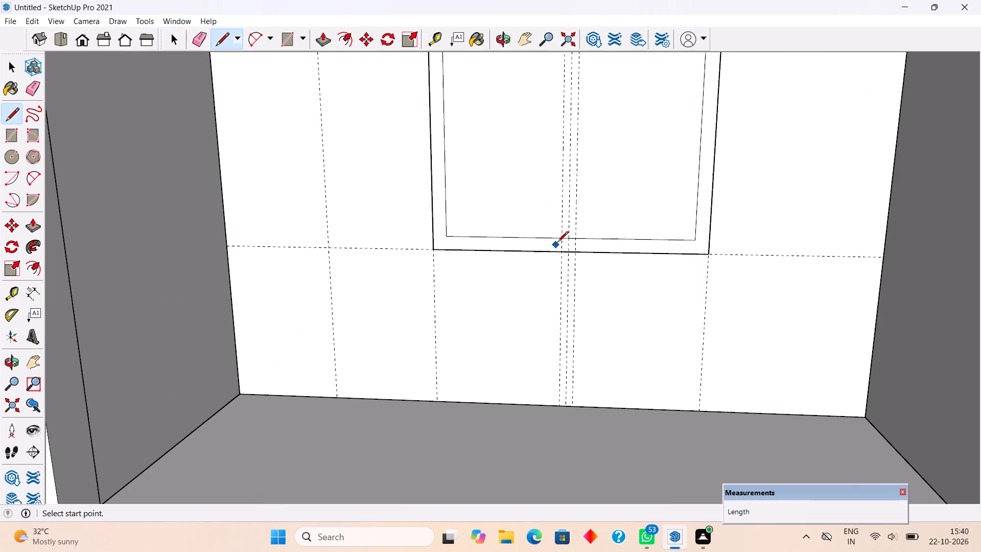
{"action": "left_click", "coordinate": [561, 238]}
{"action": "scroll", "coordinate": [561, 238], "scroll_direction": "down", "scroll_amount": 6}
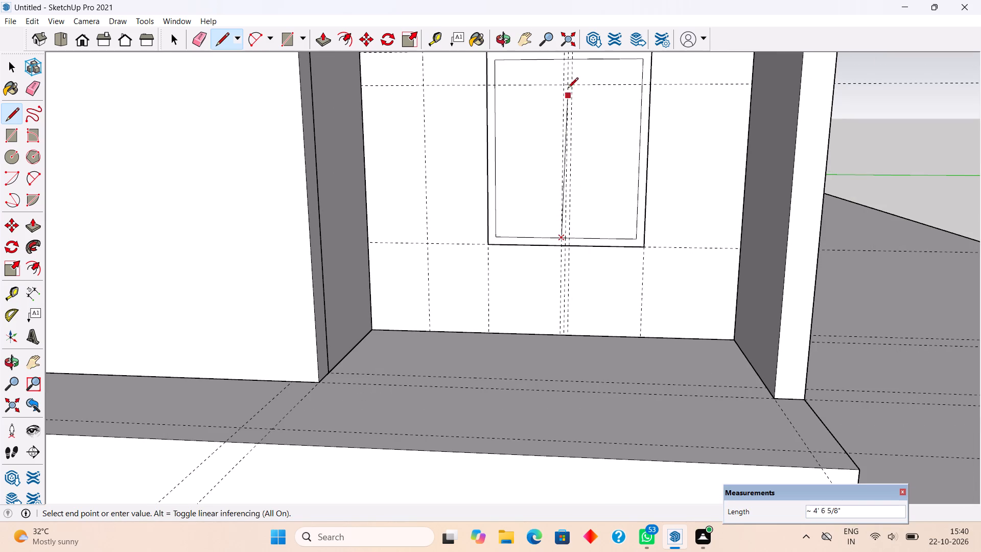
{"action": "scroll", "coordinate": [568, 88], "scroll_direction": "down", "scroll_amount": 3}
{"action": "scroll", "coordinate": [570, 49], "scroll_direction": "up", "scroll_amount": 12}
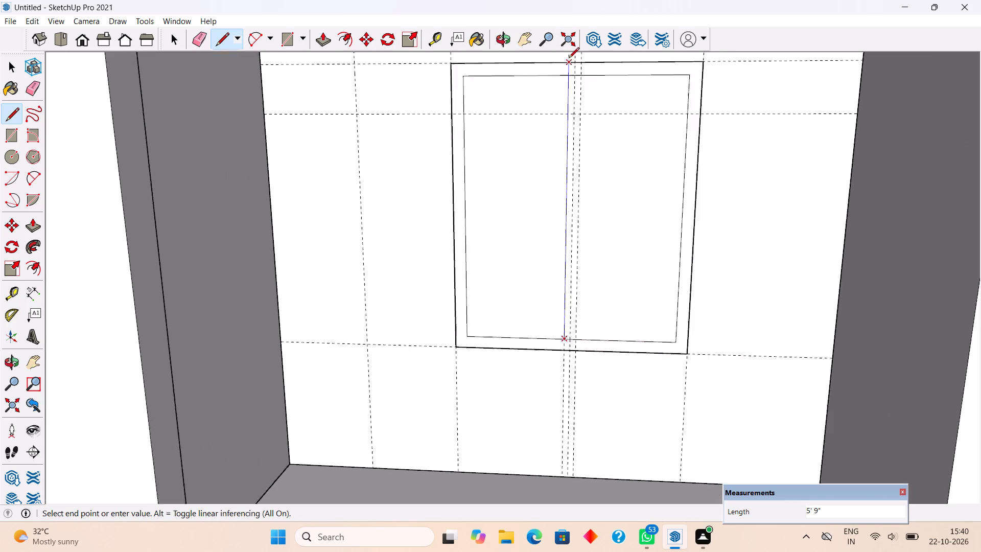
{"action": "scroll", "coordinate": [569, 59], "scroll_direction": "up", "scroll_amount": 6}
{"action": "left_click", "coordinate": [572, 61]}
{"action": "left_click", "coordinate": [591, 64]}
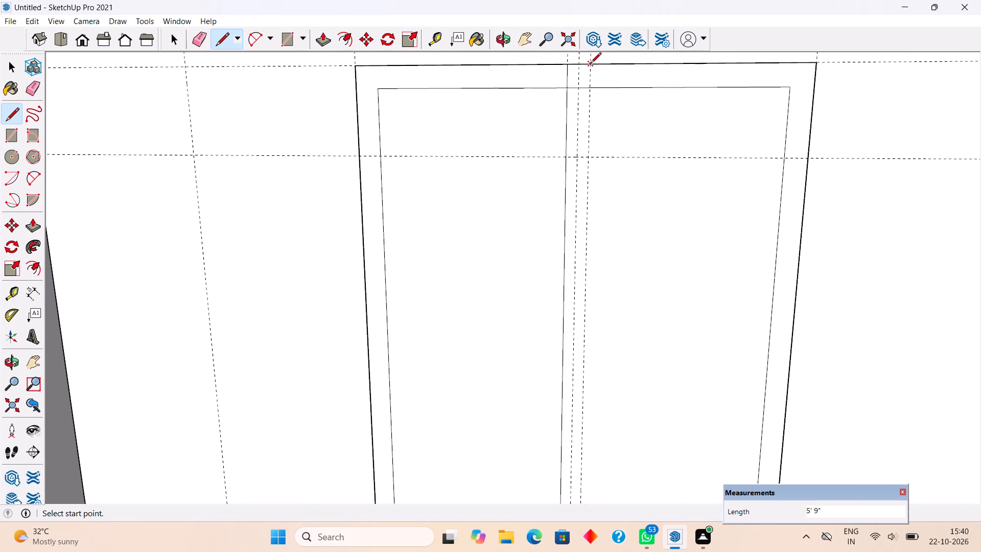
{"action": "scroll", "coordinate": [594, 92], "scroll_direction": "down", "scroll_amount": 9}
{"action": "scroll", "coordinate": [601, 313], "scroll_direction": "up", "scroll_amount": 4}
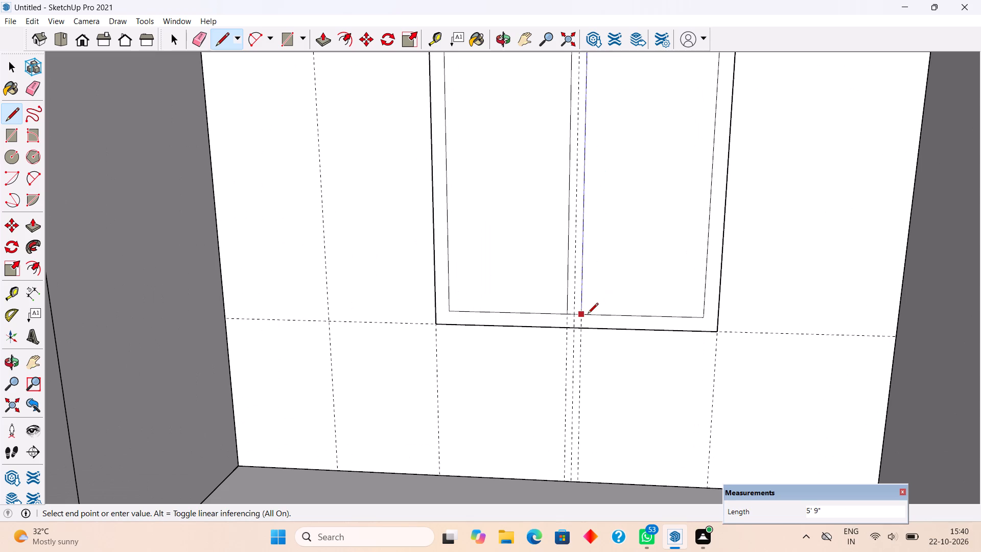
{"action": "left_click", "coordinate": [582, 315]}
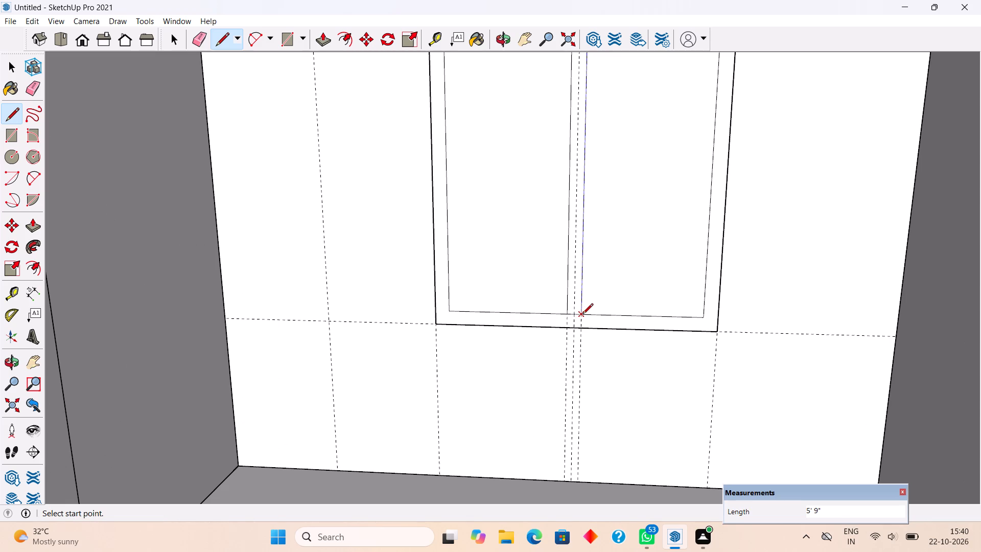
Erase the short inner-outline segments between the two mullion lines at the window's bottom and top.
{"action": "key", "text": "e"}
{"action": "left_click", "coordinate": [576, 314]}
{"action": "scroll", "coordinate": [575, 315], "scroll_direction": "down", "scroll_amount": 7}
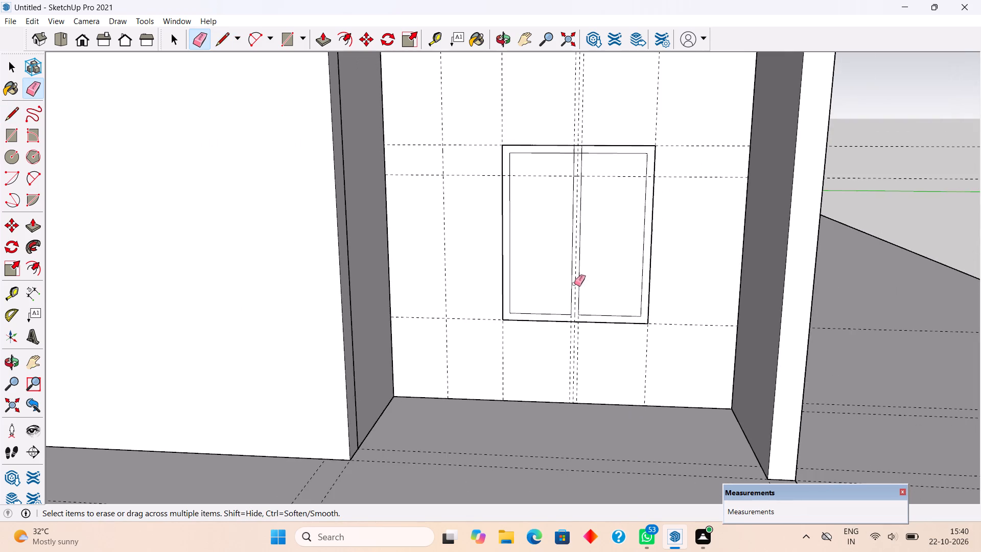
{"action": "scroll", "coordinate": [584, 158], "scroll_direction": "up", "scroll_amount": 3}
{"action": "left_click", "coordinate": [577, 150]}
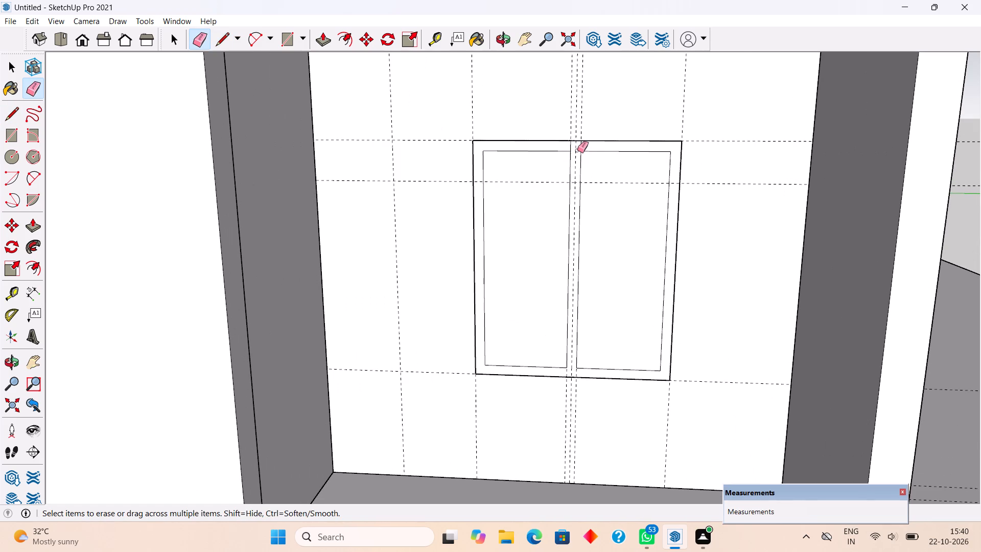
Delete the two pane faces inside the window frame.
{"action": "key", "text": "p"}
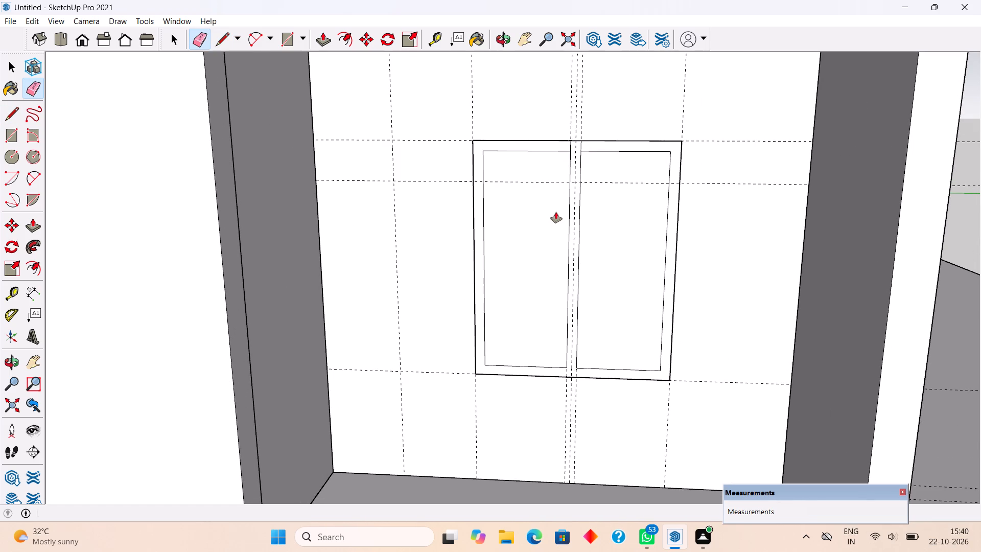
{"action": "key", "text": "Delete"}
{"action": "key", "text": "Delete"}
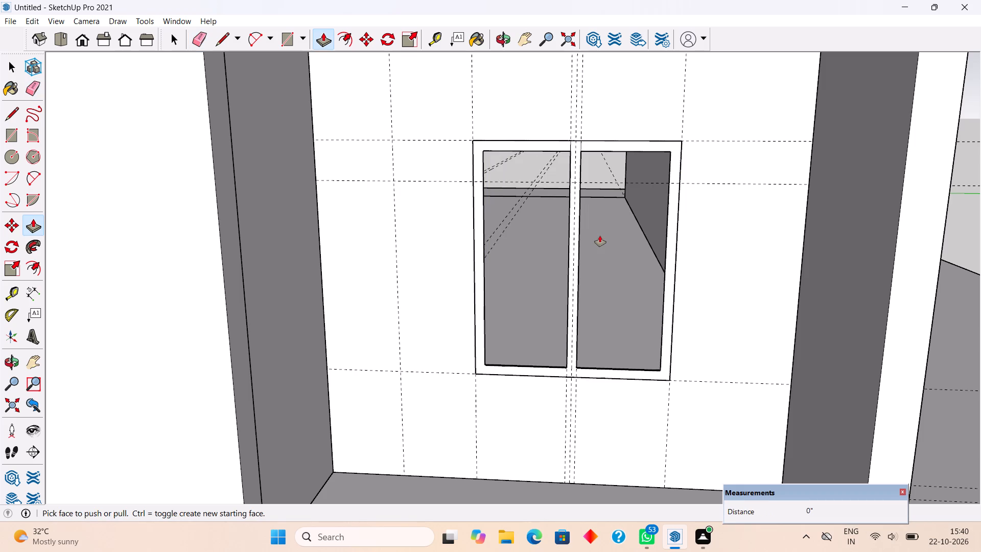
Extrude the window frame face 3" out from the wall with Push/Pull.
{"action": "left_click", "coordinate": [641, 373]}
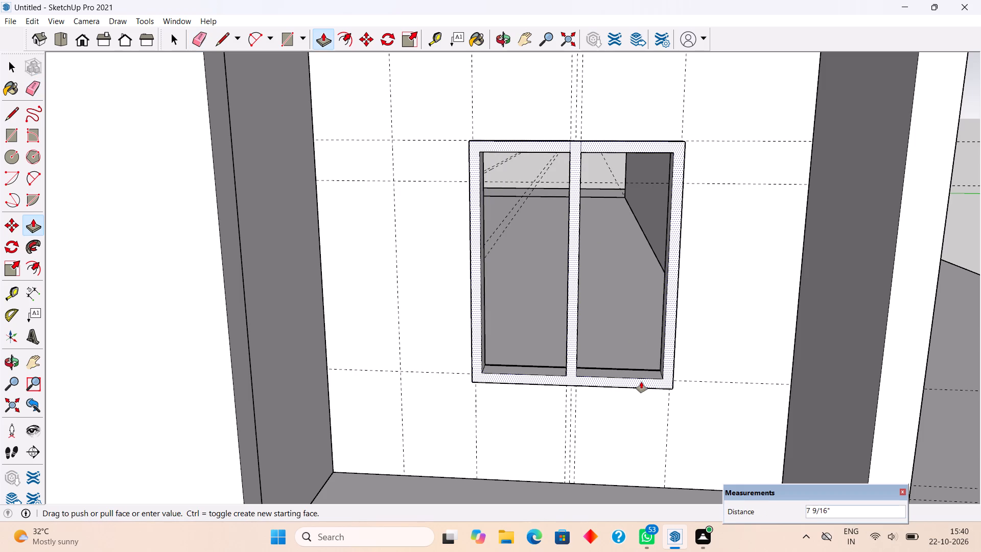
{"action": "type", "text": "3\""}
{"action": "key", "text": "Return"}
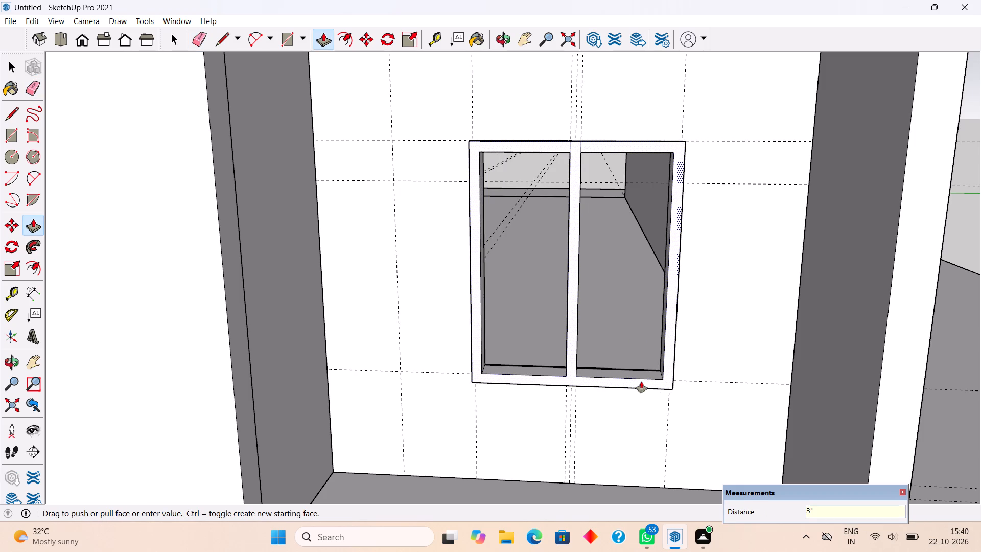
Select the entire connected window frame and make it a group.
{"action": "key", "text": "space"}
{"action": "triple_click", "coordinate": [646, 382]}
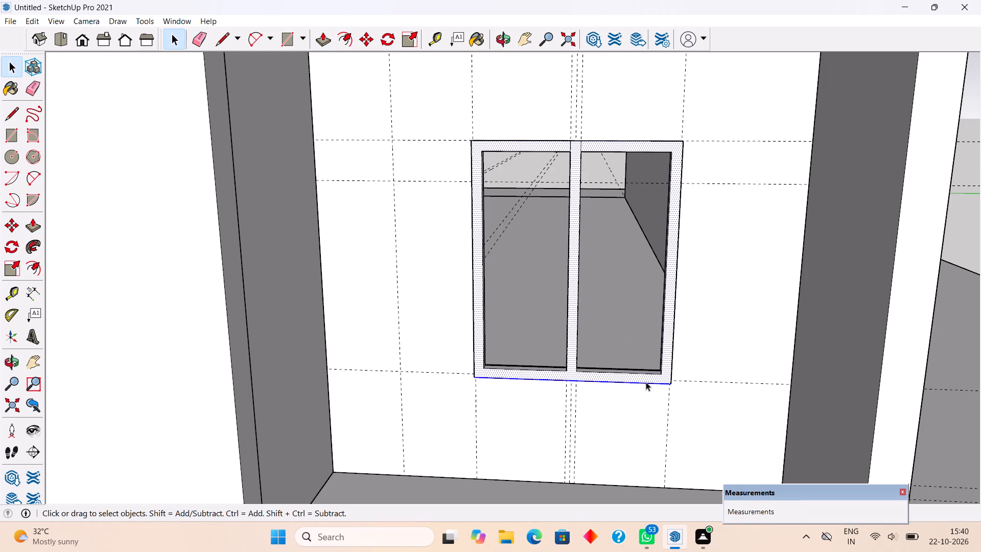
{"action": "right_click", "coordinate": [646, 382]}
{"action": "left_click", "coordinate": [704, 297]}
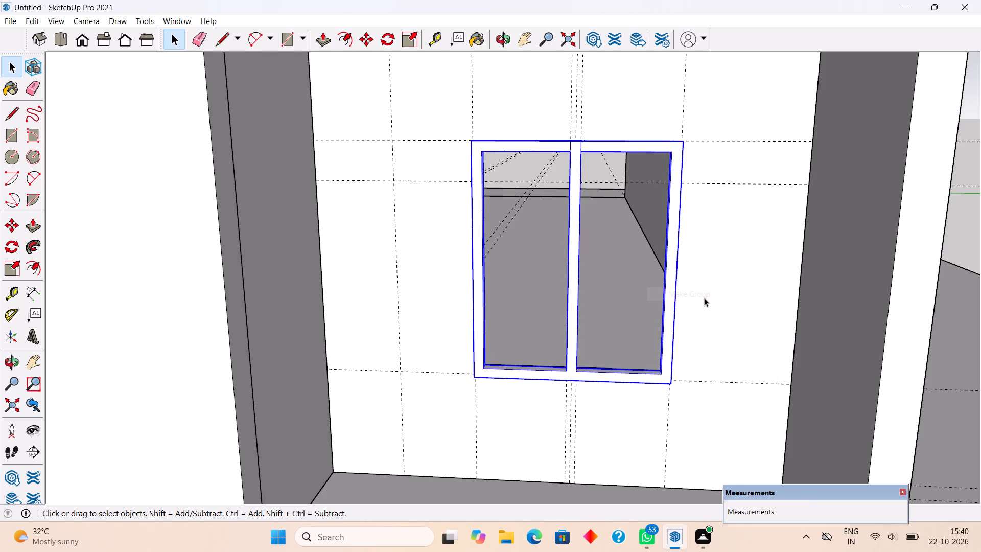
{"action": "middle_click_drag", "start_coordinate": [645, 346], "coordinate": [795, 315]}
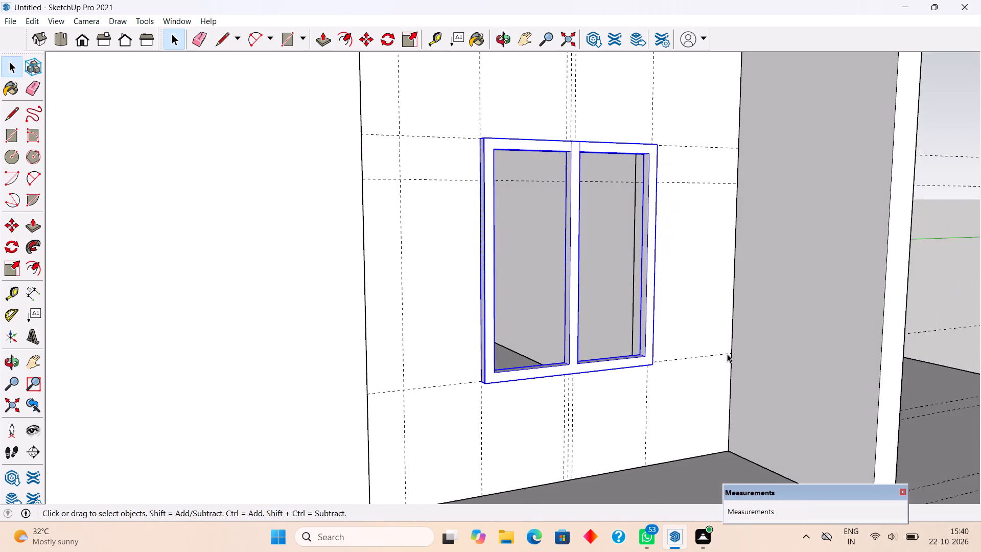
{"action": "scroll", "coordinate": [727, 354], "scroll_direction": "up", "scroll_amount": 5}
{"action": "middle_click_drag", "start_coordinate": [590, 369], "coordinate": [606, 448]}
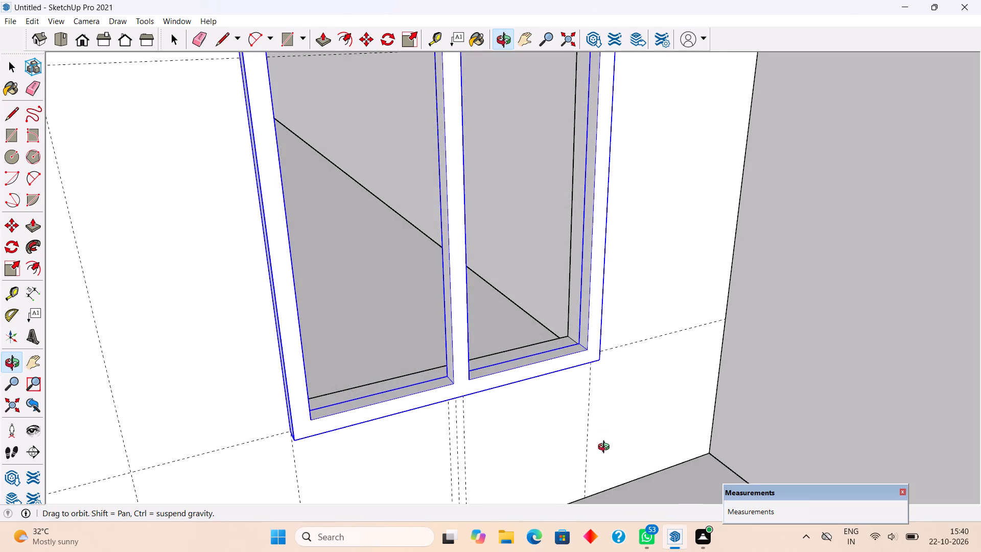
Move the window frame group 7 1/2" back into the wall opening.
{"action": "middle_click_drag", "start_coordinate": [606, 448], "coordinate": [608, 450]}
{"action": "key", "text": "m"}
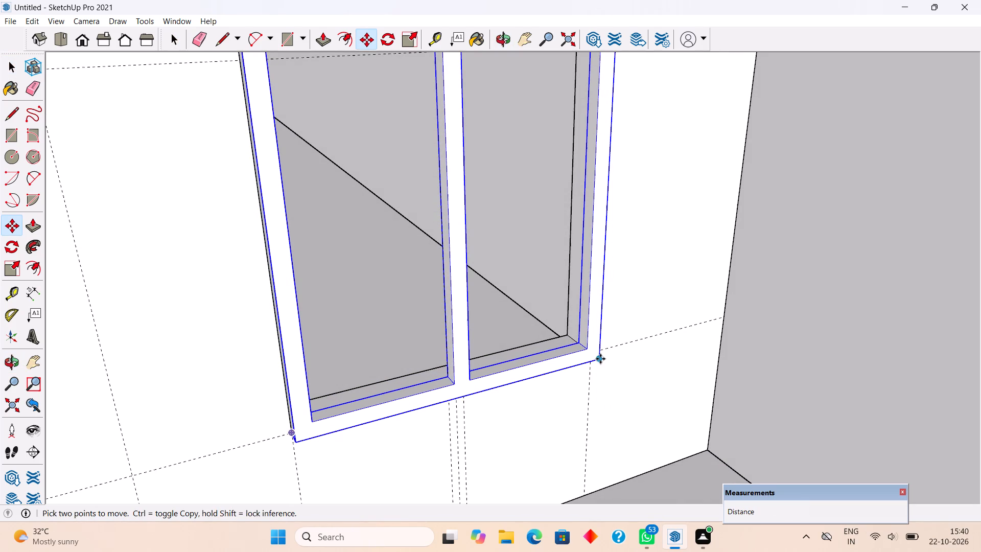
{"action": "left_click", "coordinate": [600, 359]}
{"action": "left_click", "coordinate": [582, 343]}
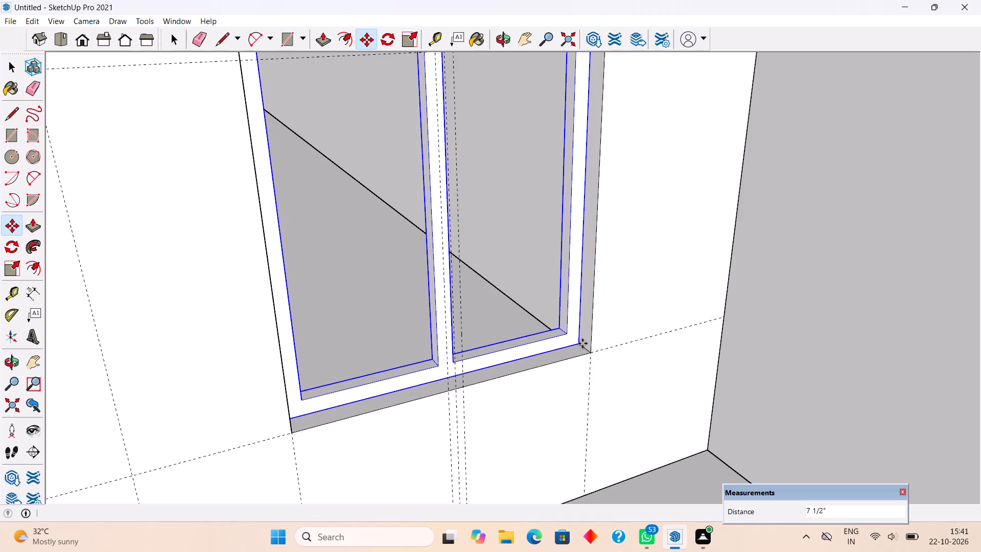
{"action": "key", "text": "space"}
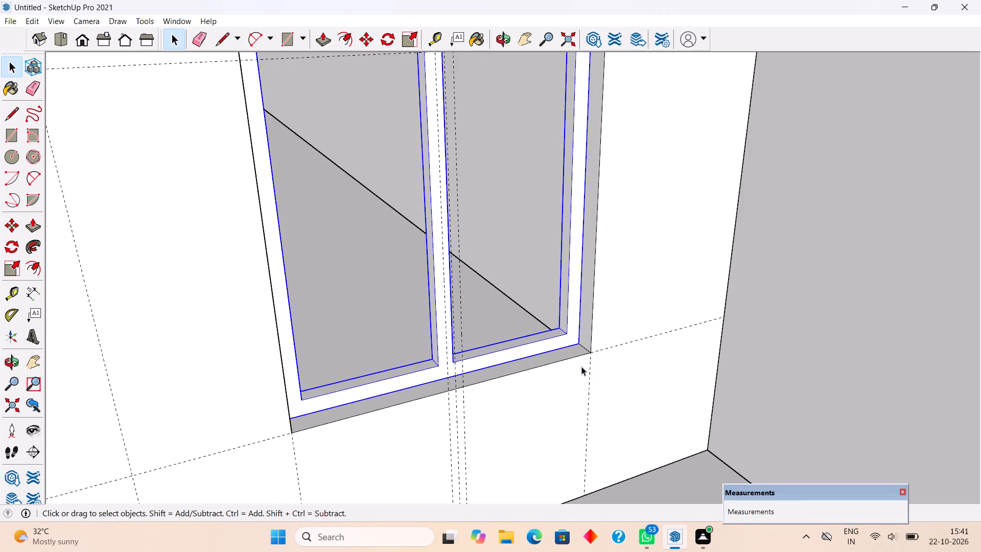
Open the window frame group and extrude its front face 4 1/2" forward, flush with the wall surface.
{"action": "double_click", "coordinate": [568, 339]}
{"action": "left_click", "coordinate": [568, 339]}
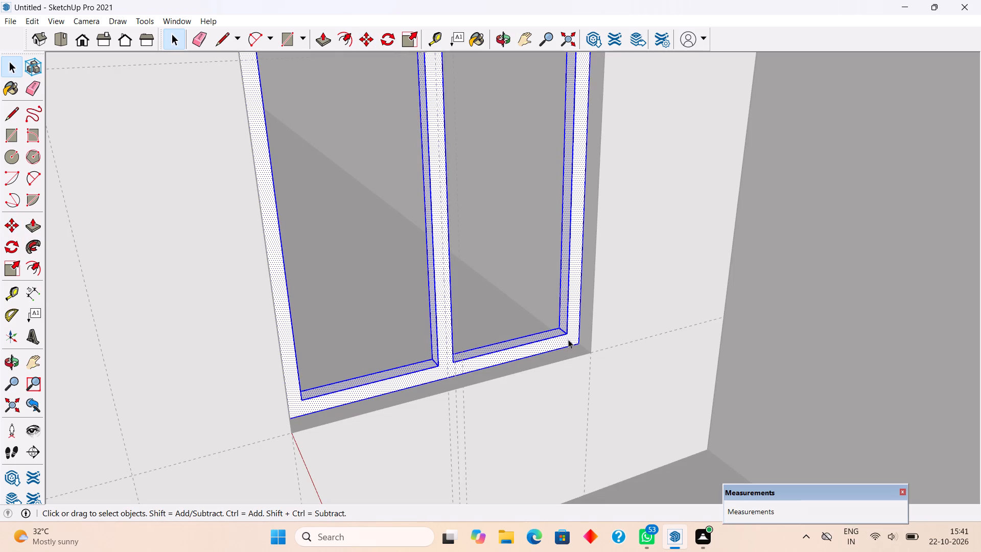
{"action": "key", "text": "p"}
{"action": "left_click", "coordinate": [568, 337]}
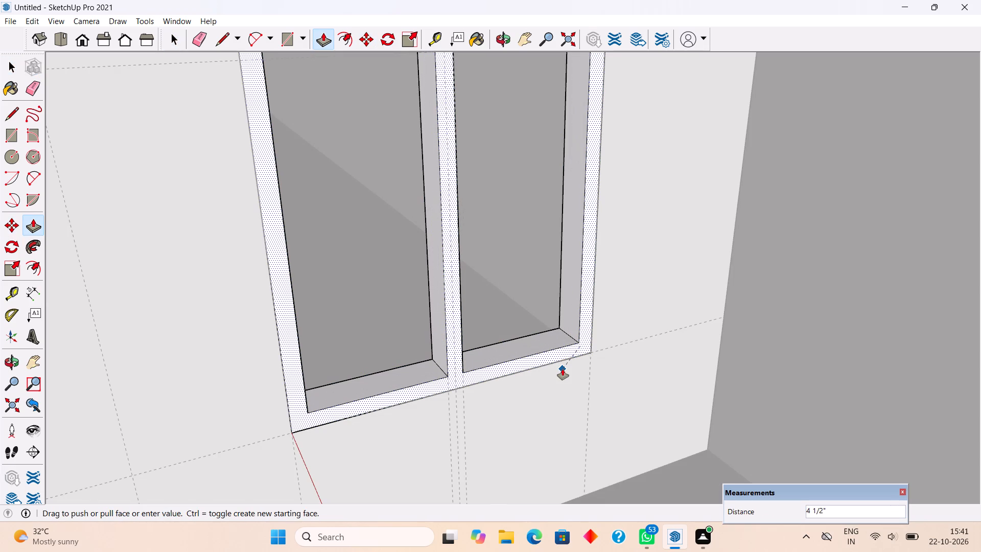
{"action": "left_click", "coordinate": [563, 369]}
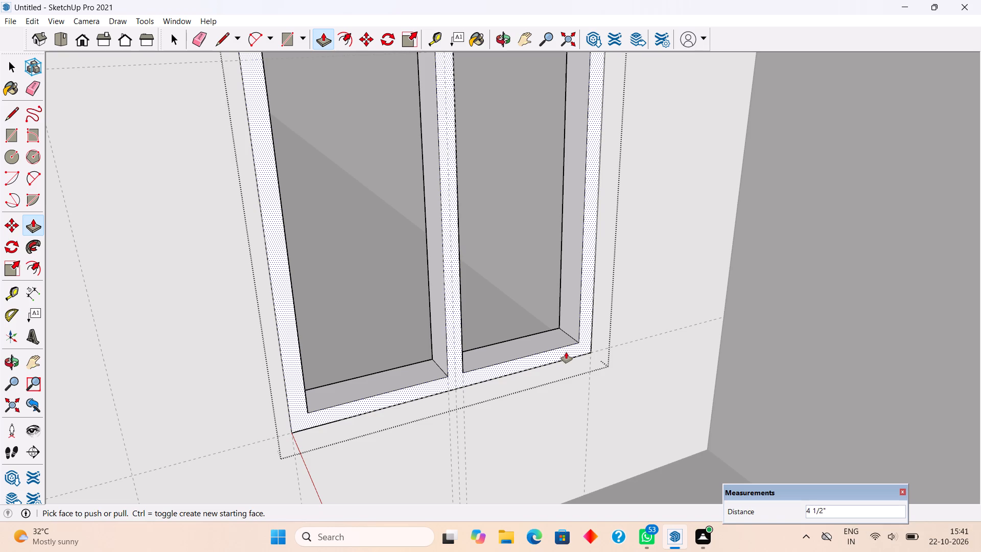
Extrude the frame's front face a further 1" out past the wall and close the group.
{"action": "left_click", "coordinate": [566, 352]}
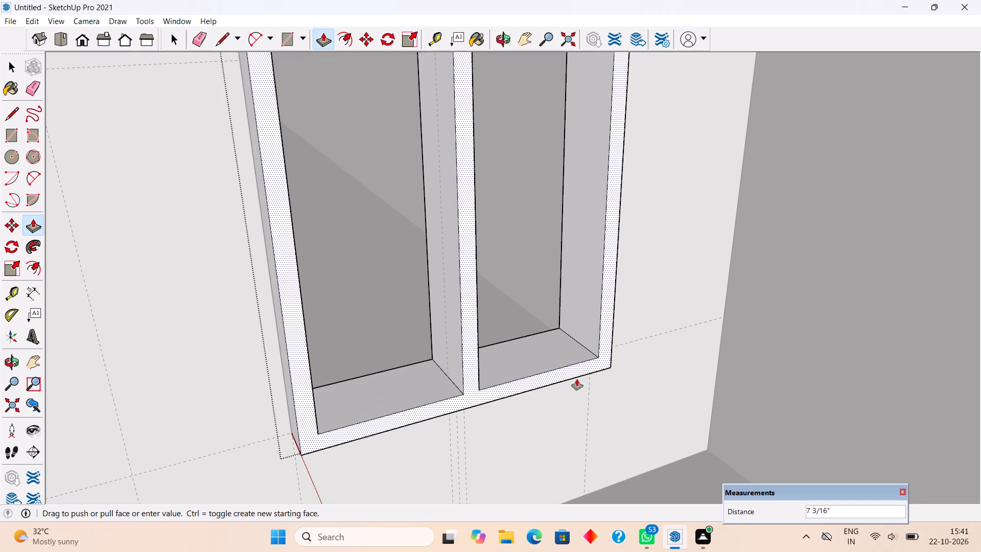
{"action": "type", "text": "1\""}
{"action": "key", "text": "Return"}
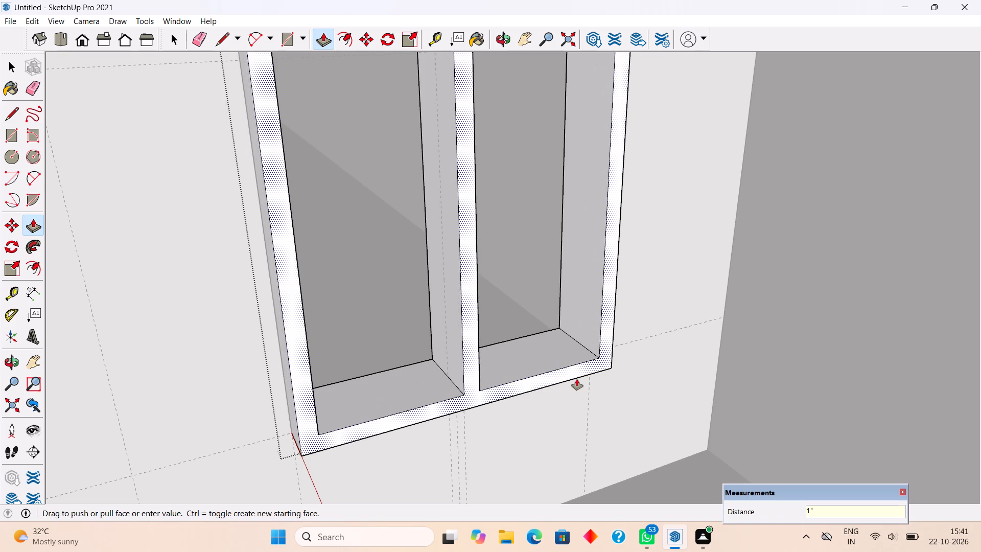
{"action": "key", "text": "space"}
{"action": "scroll", "coordinate": [577, 381], "scroll_direction": "down", "scroll_amount": 6}
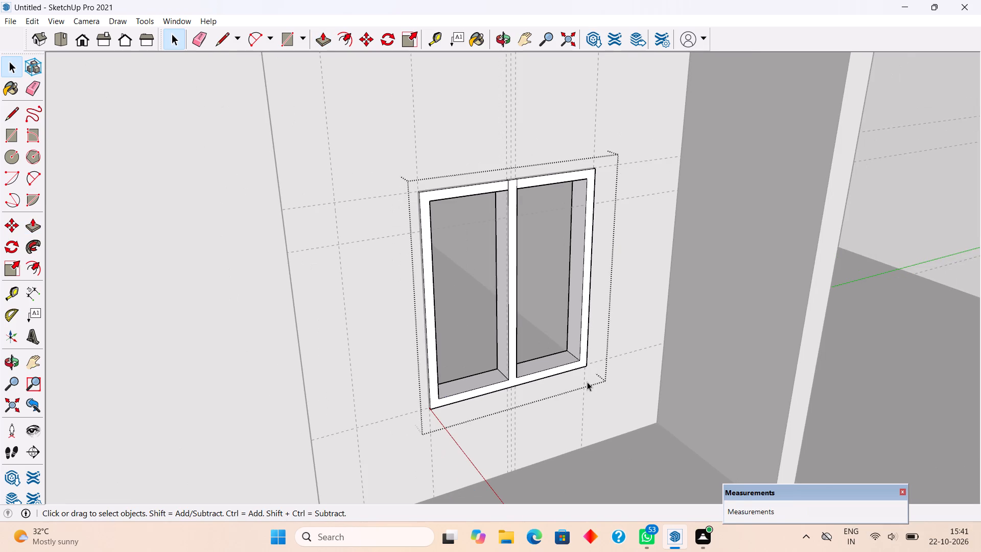
{"action": "scroll", "coordinate": [747, 47], "scroll_direction": "down", "scroll_amount": 10}
{"action": "left_click", "coordinate": [833, 135]}
Place a vertical guide on the inner side face of the window frame, 4 1/4" from its front edge, at mid-depth.
{"action": "middle_click_drag", "start_coordinate": [732, 189], "coordinate": [715, 189]}
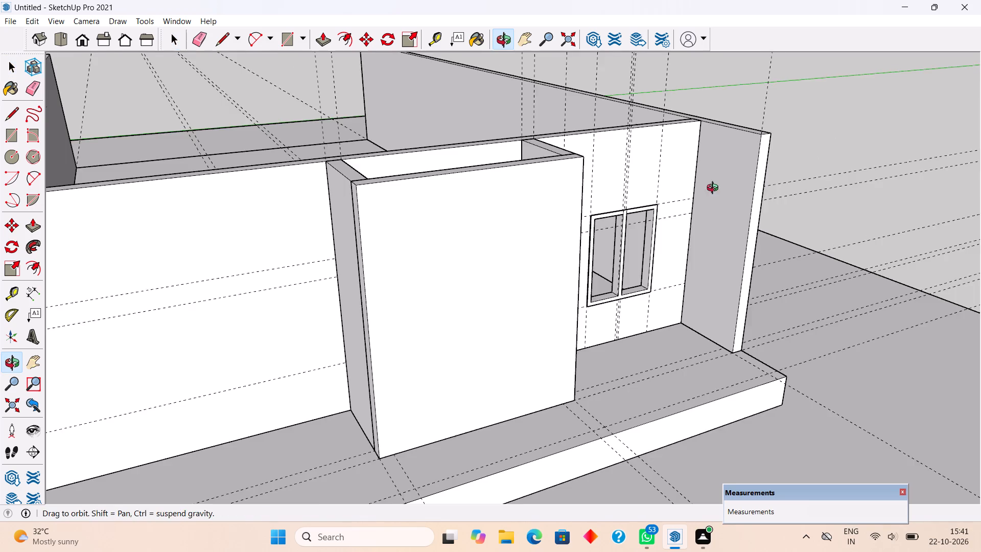
{"action": "middle_click_drag", "start_coordinate": [715, 189], "coordinate": [664, 174]}
{"action": "scroll", "coordinate": [624, 250], "scroll_direction": "up", "scroll_amount": 2}
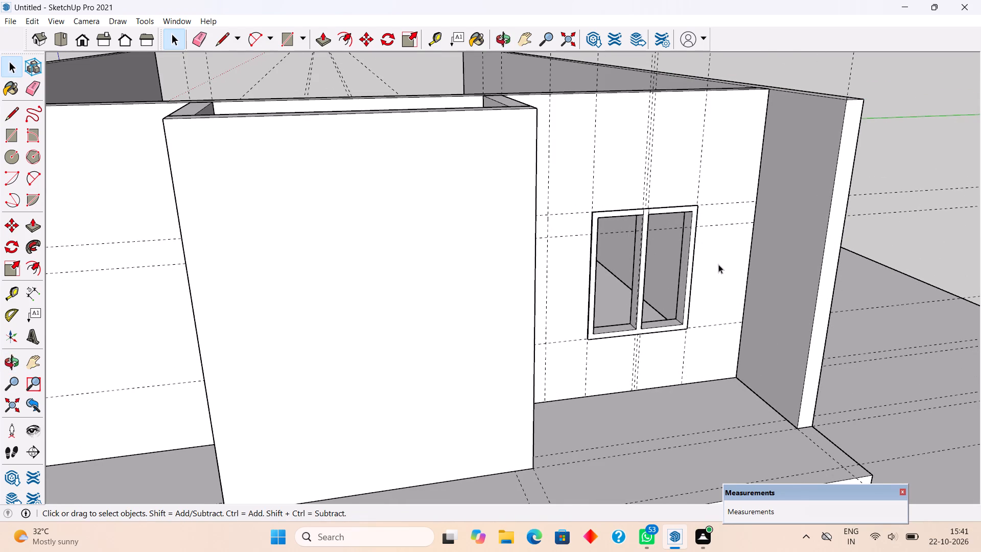
{"action": "middle_click_drag", "start_coordinate": [718, 264], "coordinate": [472, 191]}
{"action": "scroll", "coordinate": [759, 298], "scroll_direction": "up", "scroll_amount": 5}
{"action": "middle_click_drag", "start_coordinate": [748, 337], "coordinate": [709, 310]}
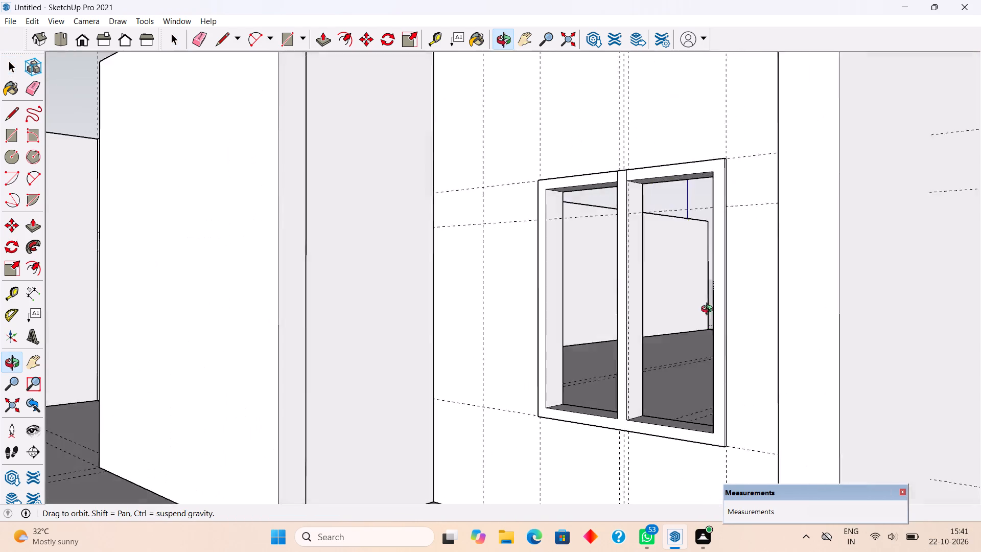
{"action": "middle_click_drag", "start_coordinate": [709, 310], "coordinate": [658, 347]}
{"action": "scroll", "coordinate": [571, 318], "scroll_direction": "up", "scroll_amount": 4}
{"action": "scroll", "coordinate": [526, 313], "scroll_direction": "down", "scroll_amount": 3}
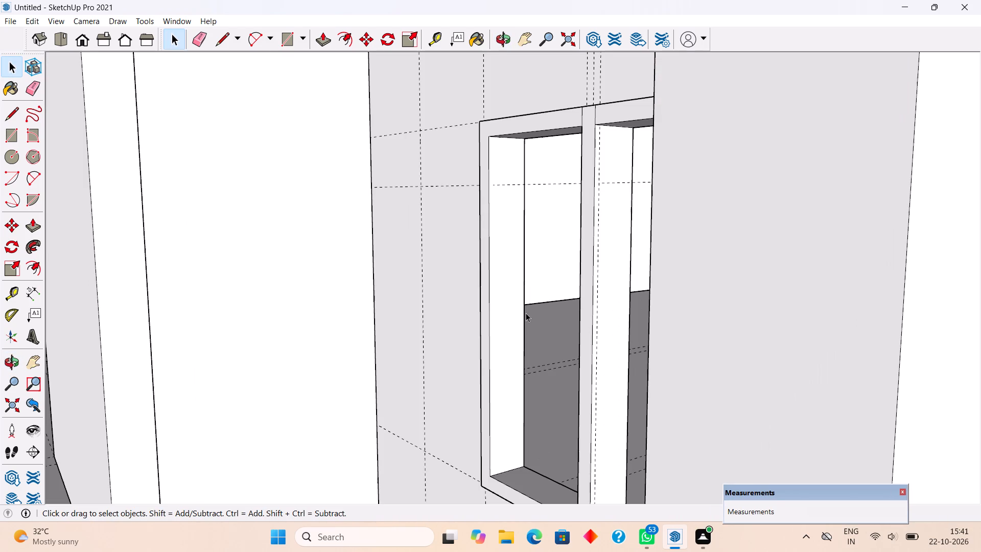
{"action": "key", "text": "t"}
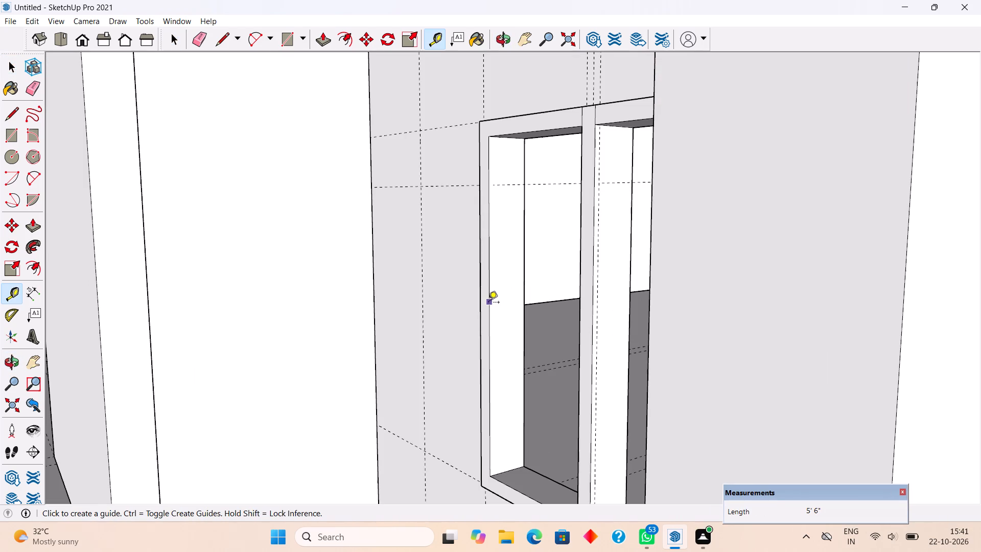
{"action": "left_click", "coordinate": [488, 303]}
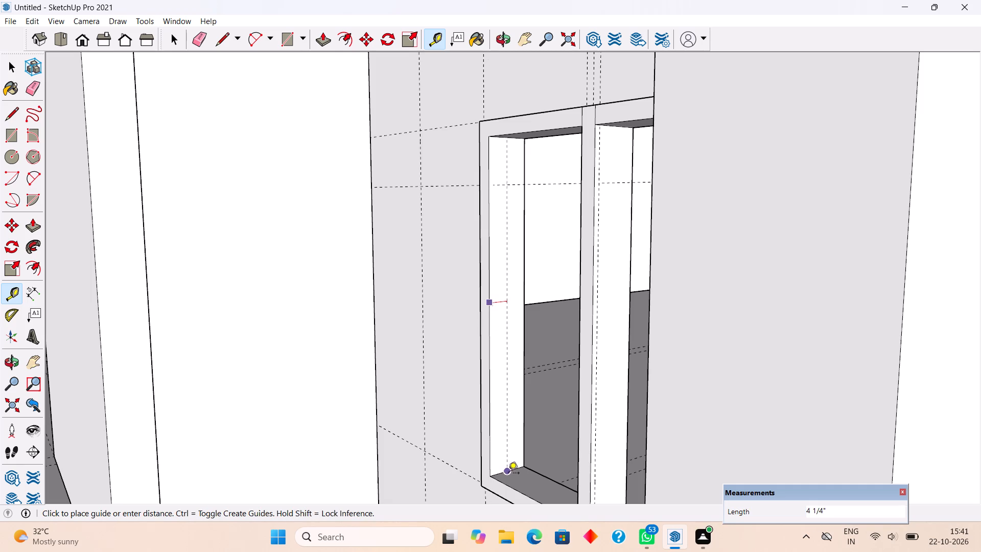
{"action": "left_click", "coordinate": [508, 474]}
Draw a circle of about 11/16" radius centred on the guide, near the top of the frame's inner side face.
{"action": "scroll", "coordinate": [507, 137], "scroll_direction": "up", "scroll_amount": 10}
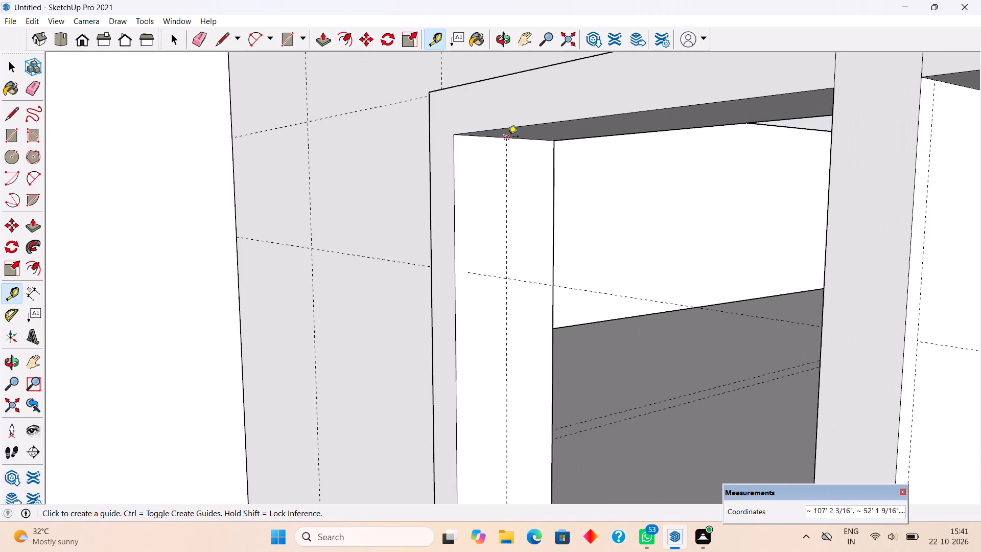
{"action": "key", "text": "c"}
{"action": "scroll", "coordinate": [509, 167], "scroll_direction": "up", "scroll_amount": 3}
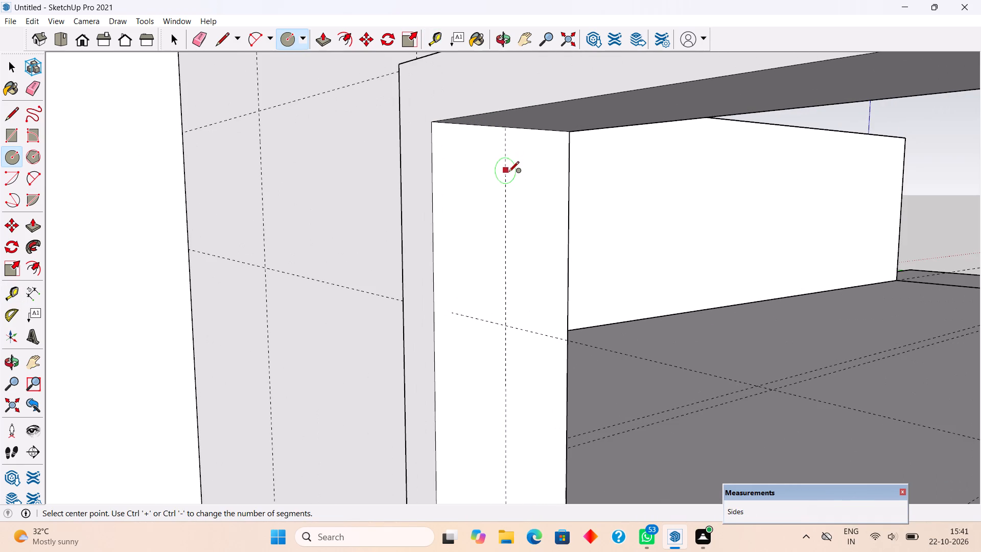
{"action": "left_click", "coordinate": [505, 195]}
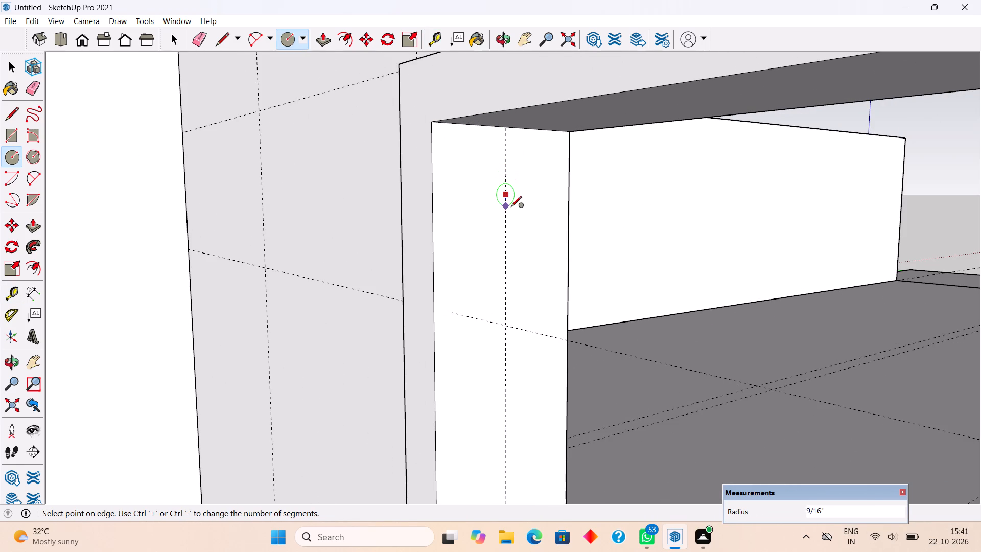
{"action": "left_click", "coordinate": [512, 209]}
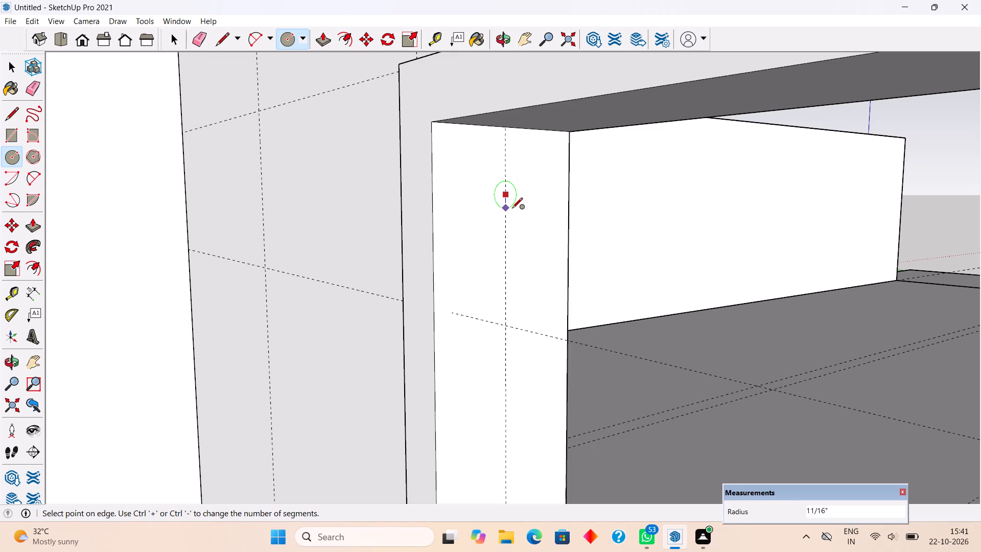
Extrude the circle 7' 9" across the window opening with Push/Pull to form a horizontal bar.
{"action": "key", "text": "p"}
{"action": "left_click", "coordinate": [509, 197]}
{"action": "scroll", "coordinate": [509, 197], "scroll_direction": "down", "scroll_amount": 14}
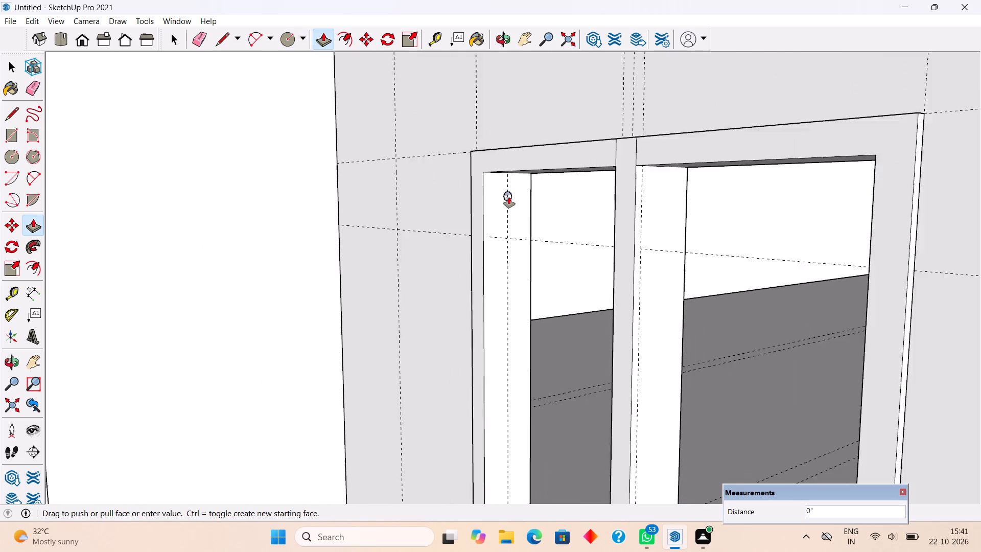
{"action": "scroll", "coordinate": [509, 197], "scroll_direction": "down", "scroll_amount": 2}
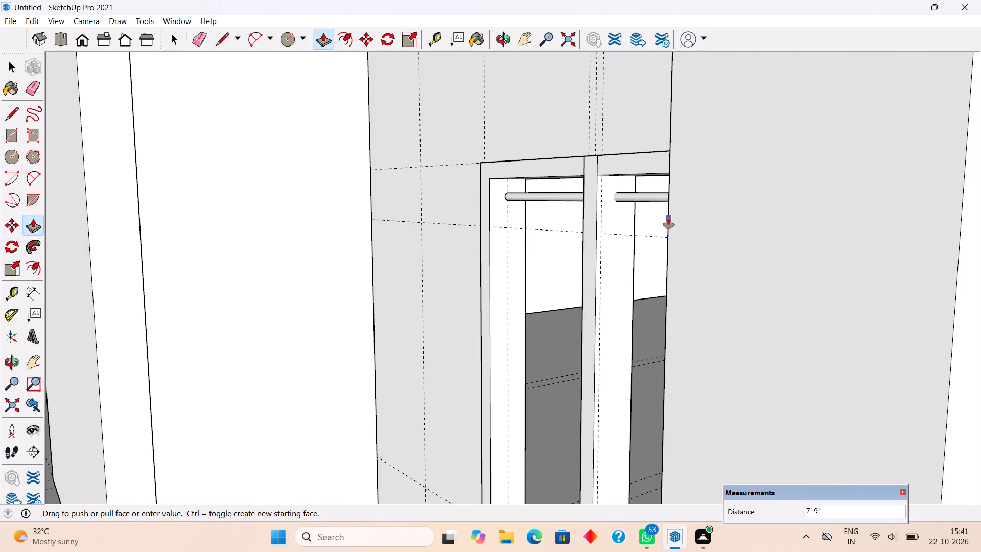
{"action": "left_click", "coordinate": [668, 218]}
Select the entire round bar near the top of the window and make it a group.
{"action": "scroll", "coordinate": [668, 218], "scroll_direction": "down", "scroll_amount": 5}
{"action": "middle_click_drag", "start_coordinate": [660, 264], "coordinate": [738, 238]}
{"action": "scroll", "coordinate": [738, 238], "scroll_direction": "down", "scroll_amount": 4}
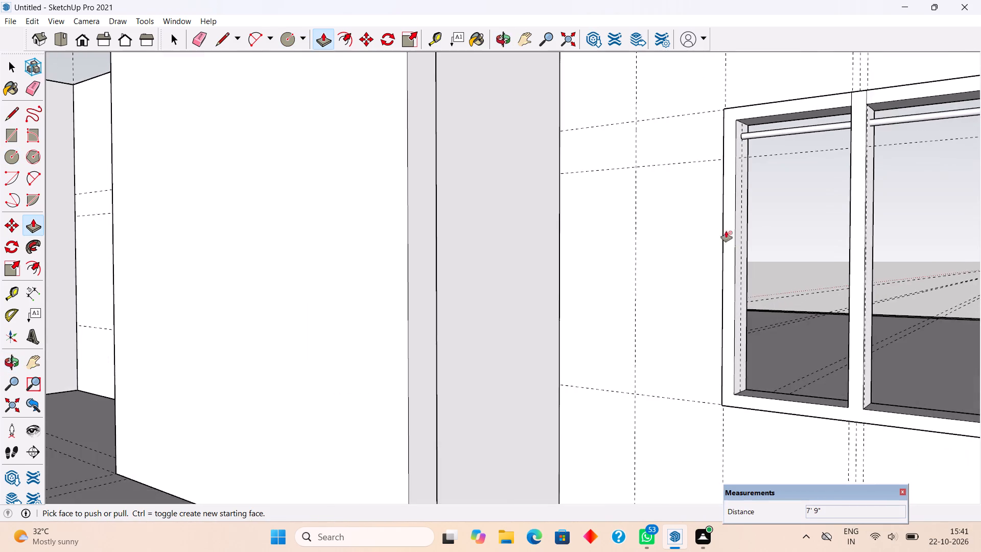
{"action": "scroll", "coordinate": [717, 230], "scroll_direction": "down", "scroll_amount": 6}
{"action": "scroll", "coordinate": [458, 256], "scroll_direction": "down", "scroll_amount": 1}
{"action": "middle_click_drag", "start_coordinate": [488, 280], "coordinate": [730, 342]}
{"action": "scroll", "coordinate": [738, 311], "scroll_direction": "up", "scroll_amount": 4}
{"action": "scroll", "coordinate": [651, 103], "scroll_direction": "up", "scroll_amount": 13}
{"action": "key", "text": "space"}
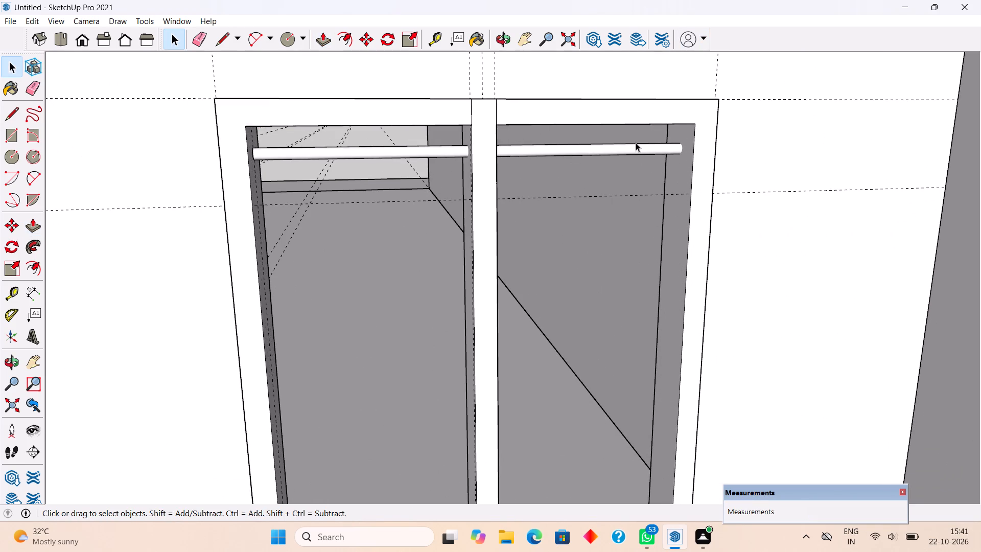
{"action": "triple_click", "coordinate": [635, 147]}
{"action": "right_click", "coordinate": [635, 147]}
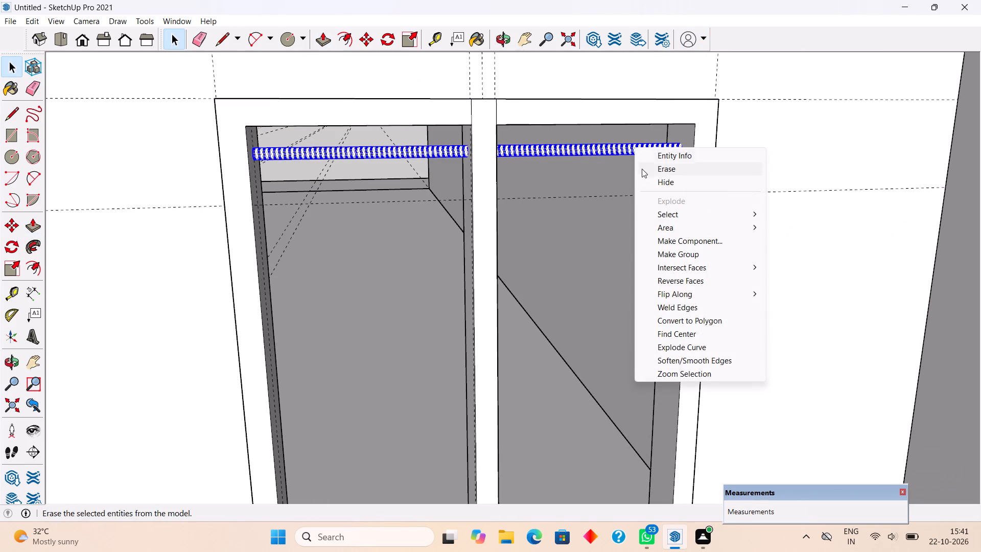
{"action": "left_click", "coordinate": [667, 250]}
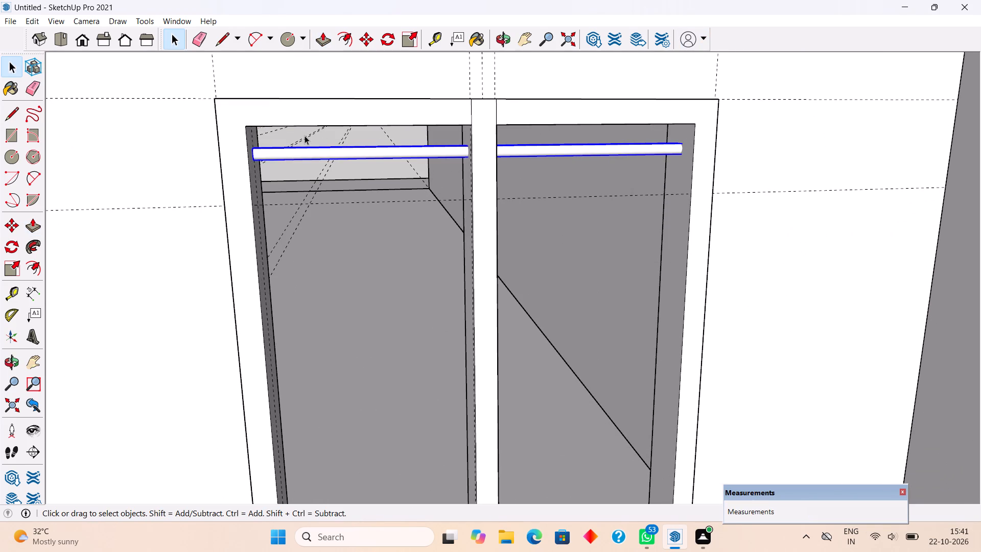
Copy the bar group 8" straight down and repeat the copy as a x9 array down the window.
{"action": "middle_click_drag", "start_coordinate": [251, 128], "coordinate": [141, 131]}
{"action": "scroll", "coordinate": [141, 131], "scroll_direction": "down", "scroll_amount": 8}
{"action": "middle_click_drag", "start_coordinate": [234, 190], "coordinate": [189, 196]}
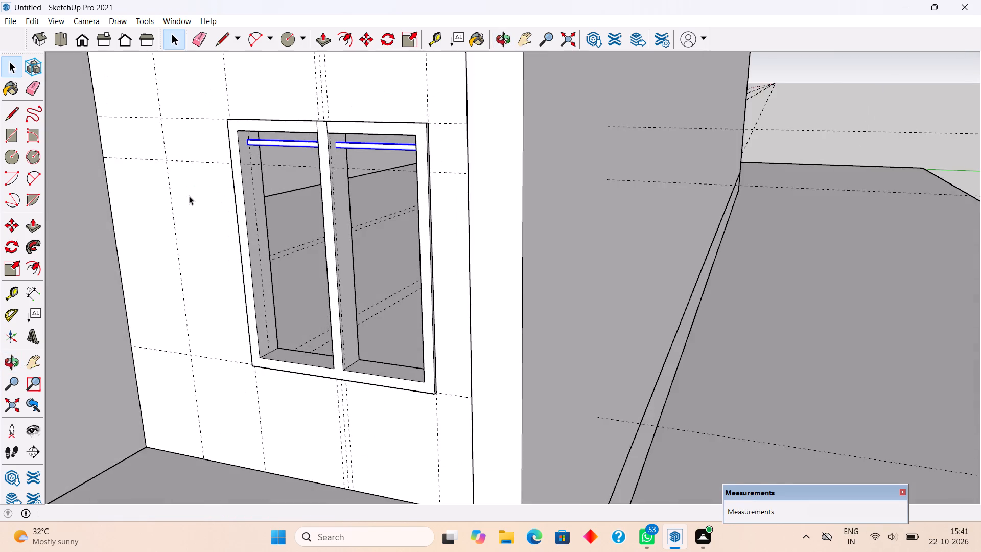
{"action": "scroll", "coordinate": [189, 196], "scroll_direction": "up", "scroll_amount": 5}
{"action": "key", "text": "m"}
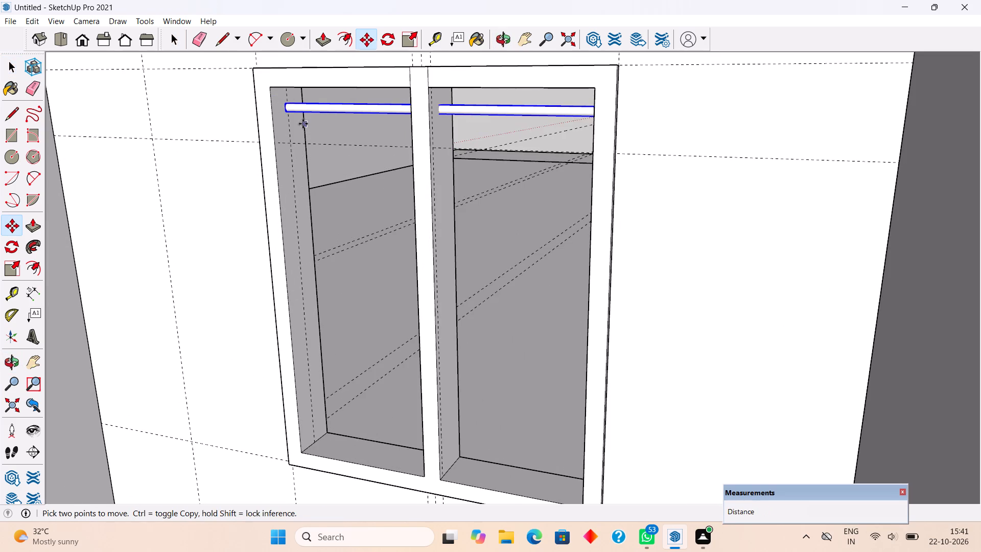
{"action": "left_click", "coordinate": [309, 109]}
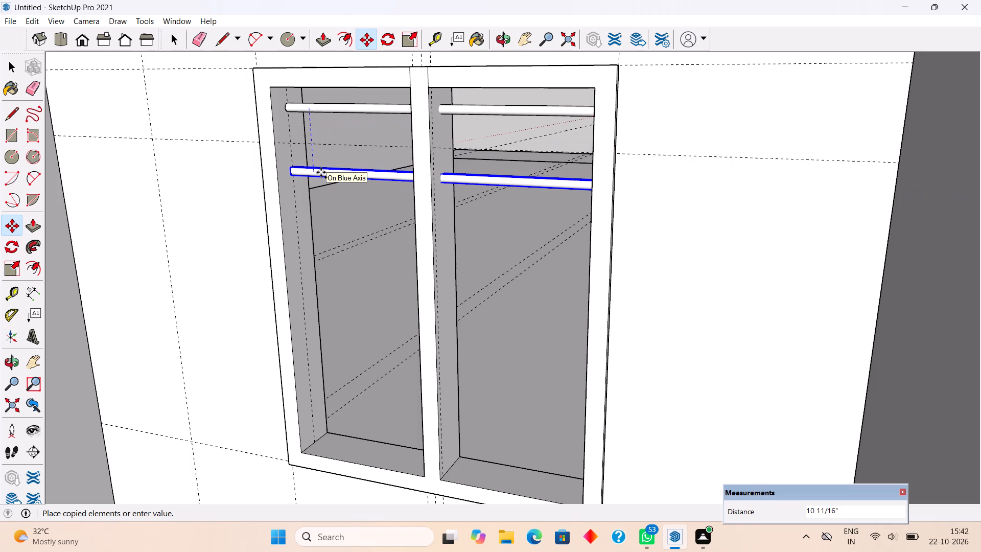
{"action": "key", "text": "8"}
{"action": "key", "text": "shift+quotedbl"}
{"action": "key", "text": "Return"}
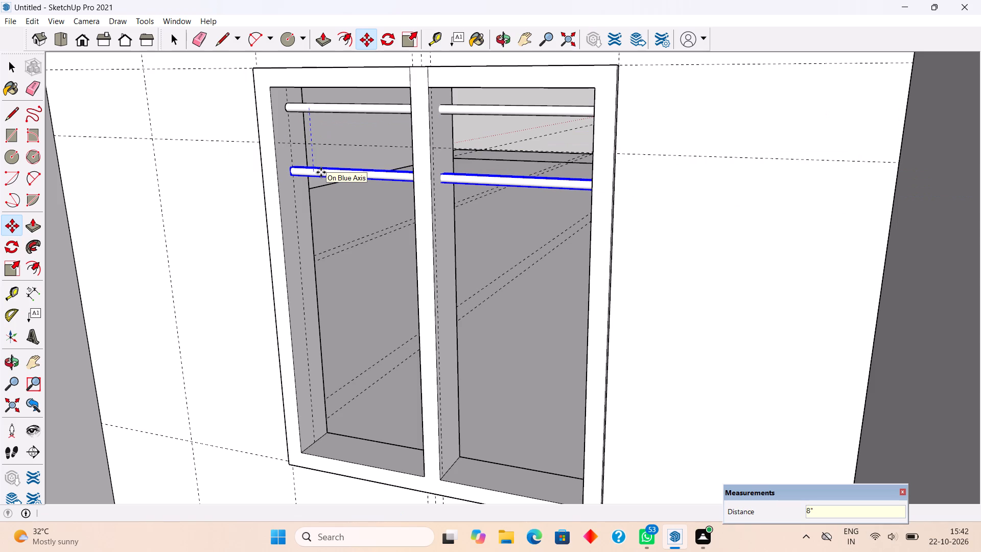
{"action": "key", "text": "x"}
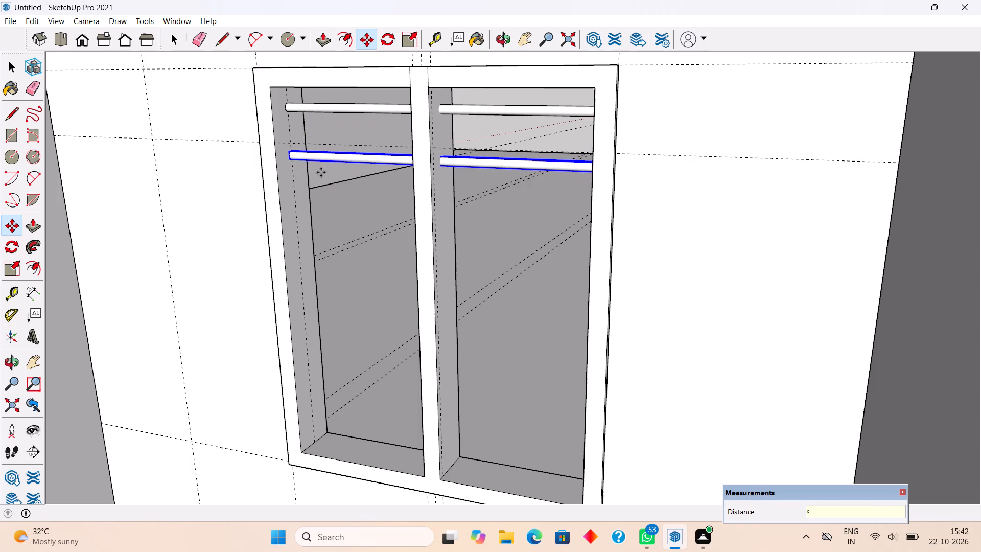
{"action": "key", "text": "9"}
{"action": "key", "text": "Return"}
Examine the barred window and the surrounding walls from the front of the building.
{"action": "scroll", "coordinate": [321, 172], "scroll_direction": "down", "scroll_amount": 4}
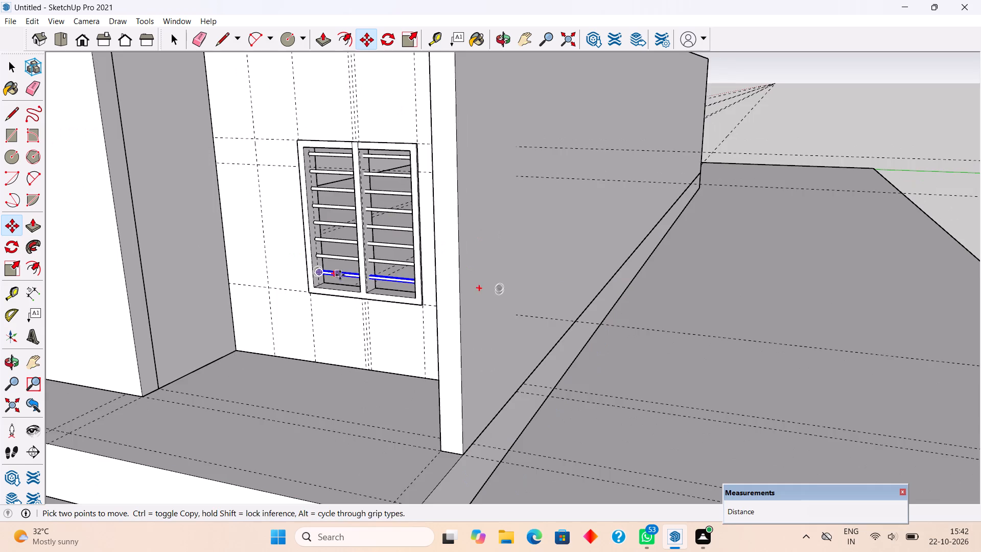
{"action": "middle_click_drag", "start_coordinate": [383, 255], "coordinate": [604, 208]}
{"action": "scroll", "coordinate": [624, 229], "scroll_direction": "down", "scroll_amount": 3}
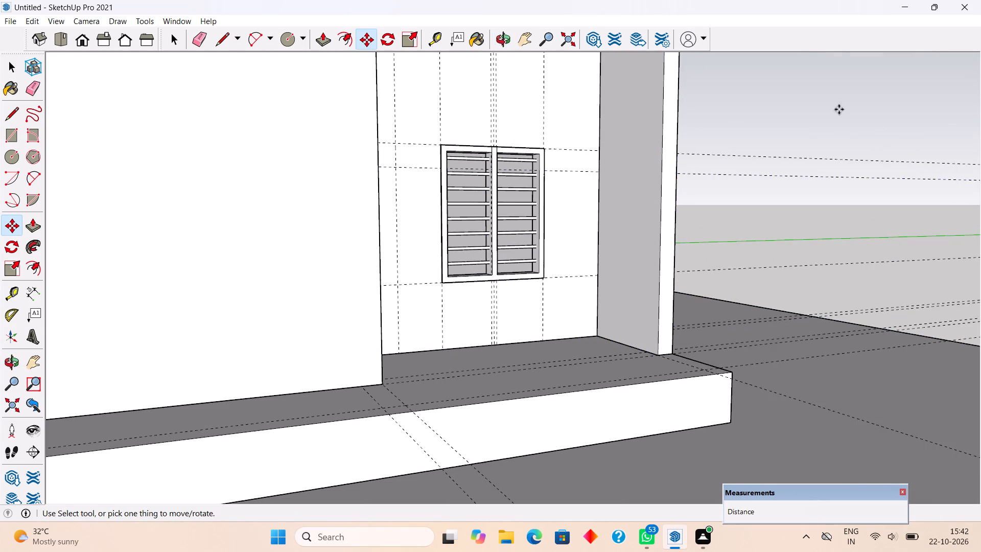
{"action": "scroll", "coordinate": [787, 94], "scroll_direction": "up", "scroll_amount": 5}
{"action": "scroll", "coordinate": [787, 93], "scroll_direction": "down", "scroll_amount": 4}
{"action": "scroll", "coordinate": [678, 210], "scroll_direction": "down", "scroll_amount": 3}
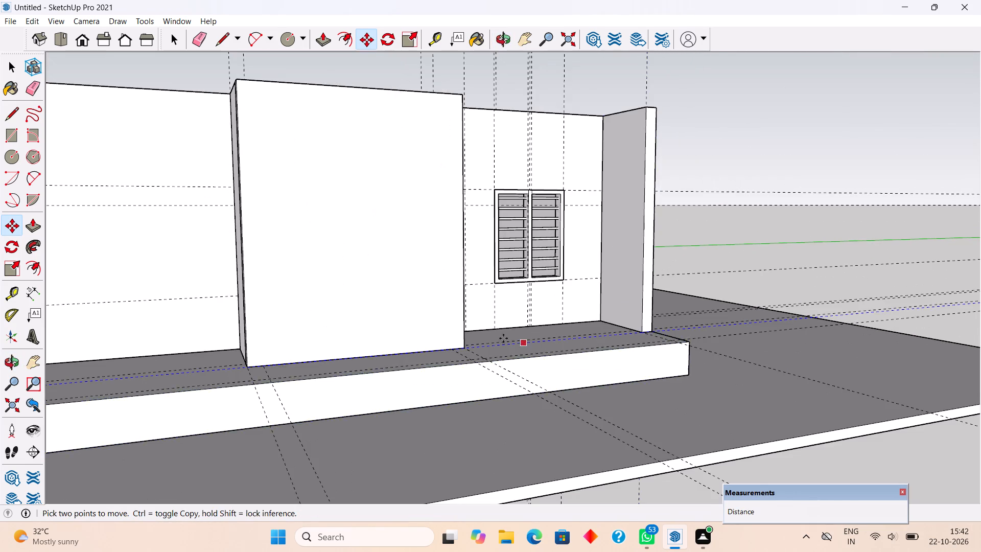
{"action": "scroll", "coordinate": [486, 334], "scroll_direction": "up", "scroll_amount": 3}
{"action": "key", "text": "space"}
{"action": "scroll", "coordinate": [509, 306], "scroll_direction": "up", "scroll_amount": 1}
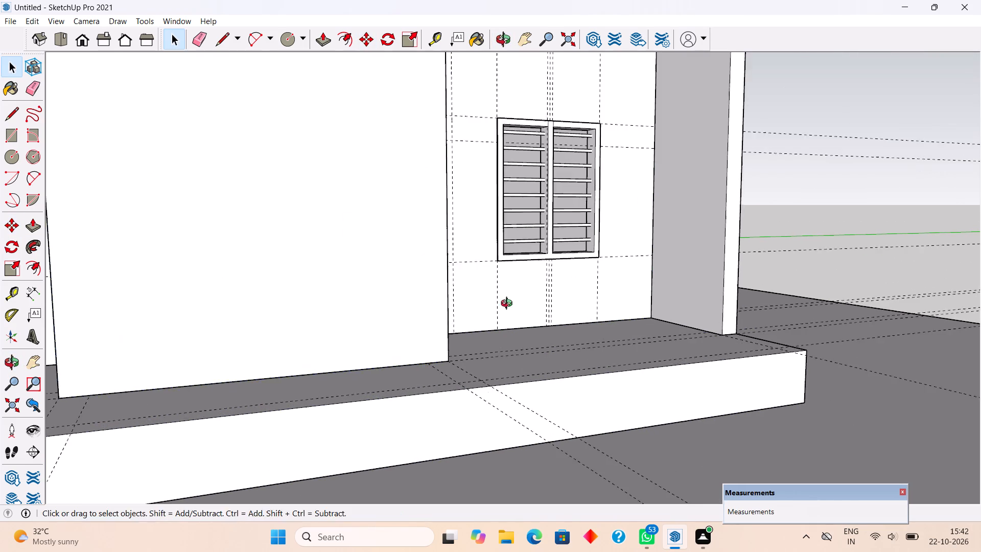
Undo the 8" bar array so that only the original bar near the window's top is left.
{"action": "middle_click_drag", "start_coordinate": [509, 305], "coordinate": [423, 299]}
{"action": "scroll", "coordinate": [423, 299], "scroll_direction": "down", "scroll_amount": 2}
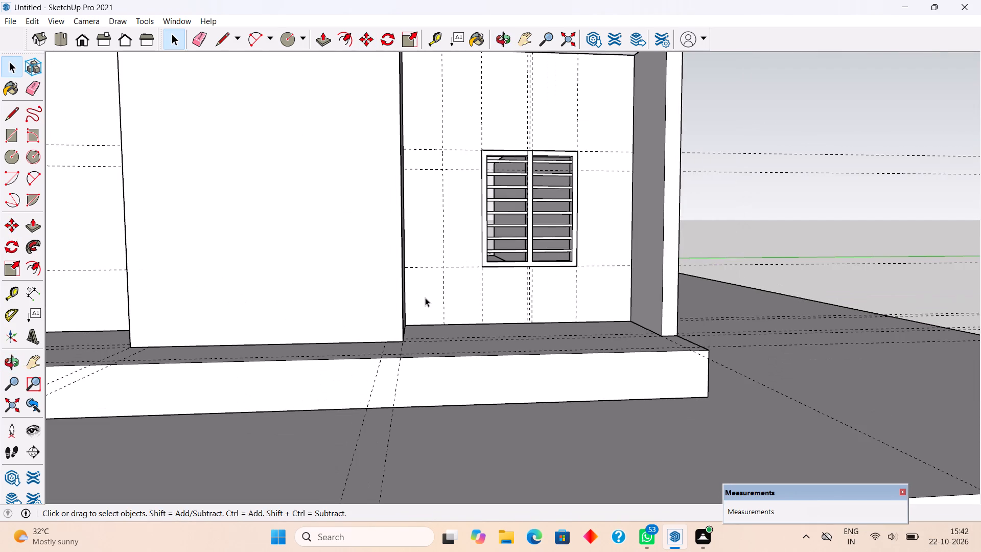
{"action": "scroll", "coordinate": [559, 192], "scroll_direction": "up", "scroll_amount": 1}
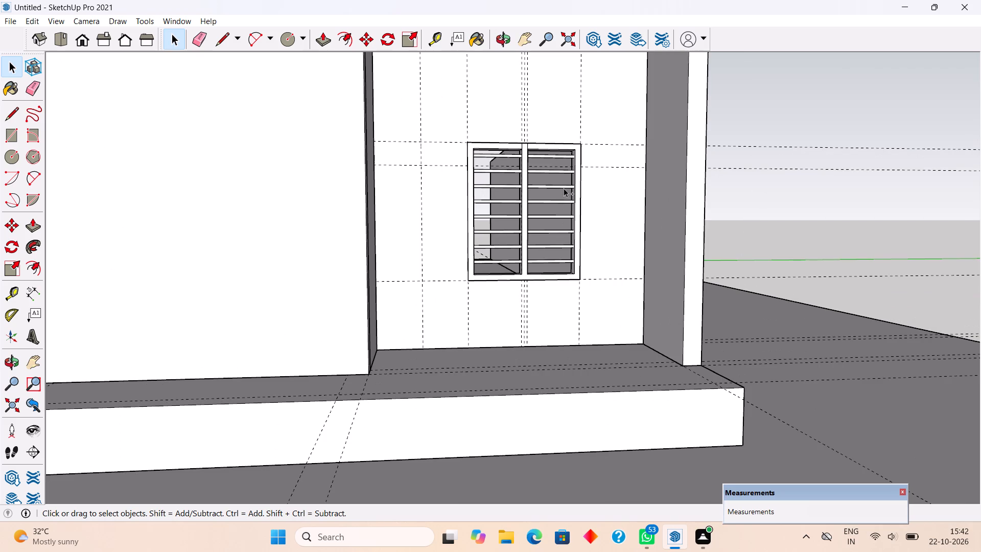
{"action": "key", "text": "ctrl+z"}
{"action": "scroll", "coordinate": [571, 180], "scroll_direction": "up", "scroll_amount": 5}
{"action": "scroll", "coordinate": [434, 125], "scroll_direction": "up", "scroll_amount": 4}
{"action": "scroll", "coordinate": [427, 124], "scroll_direction": "down", "scroll_amount": 4}
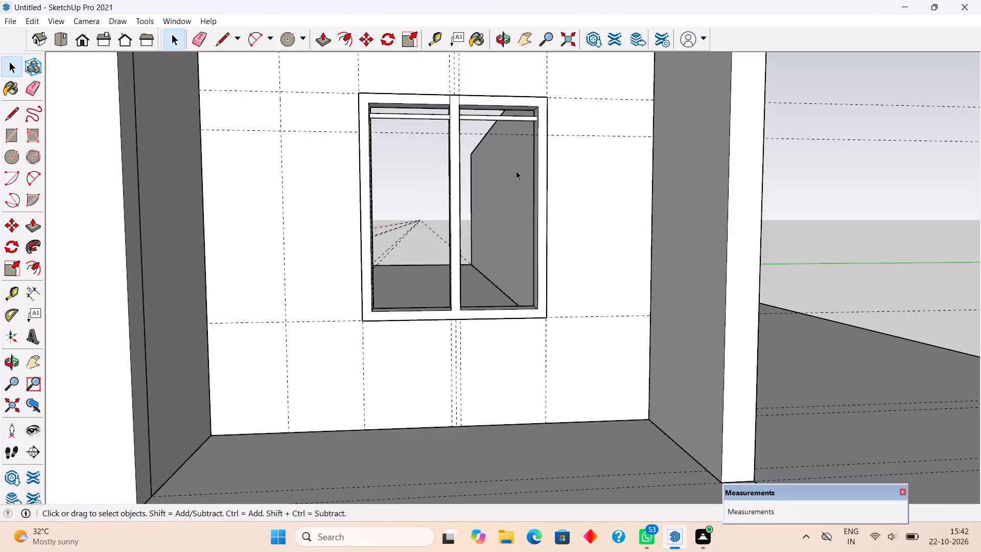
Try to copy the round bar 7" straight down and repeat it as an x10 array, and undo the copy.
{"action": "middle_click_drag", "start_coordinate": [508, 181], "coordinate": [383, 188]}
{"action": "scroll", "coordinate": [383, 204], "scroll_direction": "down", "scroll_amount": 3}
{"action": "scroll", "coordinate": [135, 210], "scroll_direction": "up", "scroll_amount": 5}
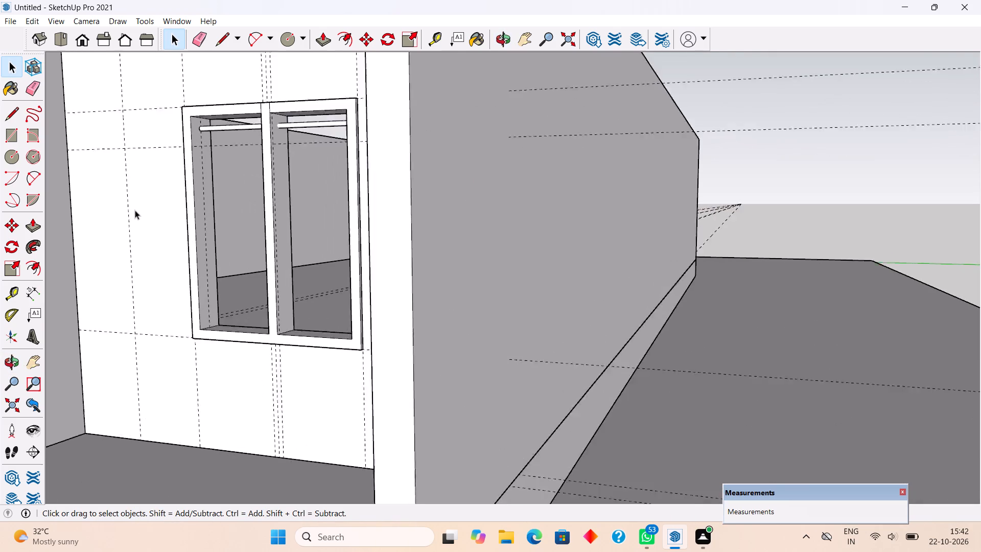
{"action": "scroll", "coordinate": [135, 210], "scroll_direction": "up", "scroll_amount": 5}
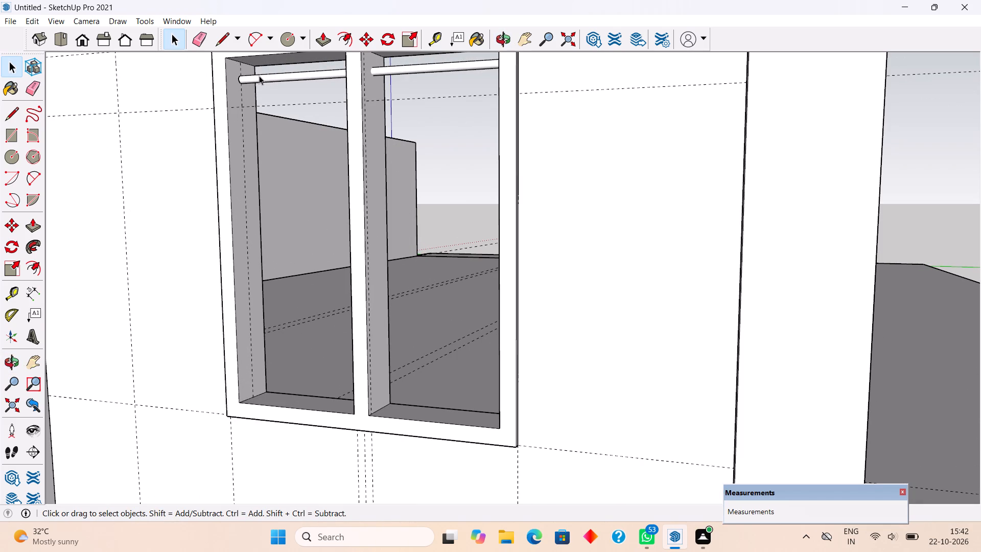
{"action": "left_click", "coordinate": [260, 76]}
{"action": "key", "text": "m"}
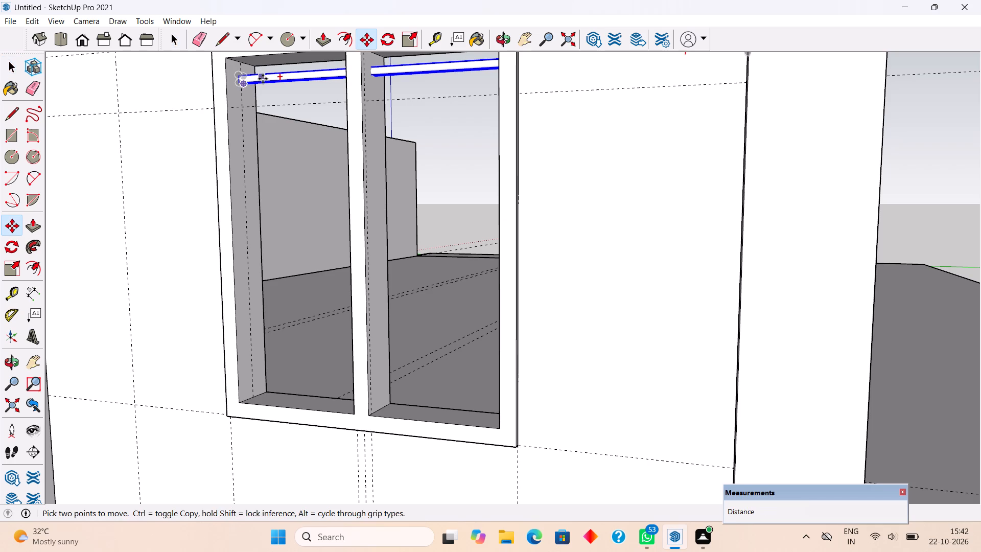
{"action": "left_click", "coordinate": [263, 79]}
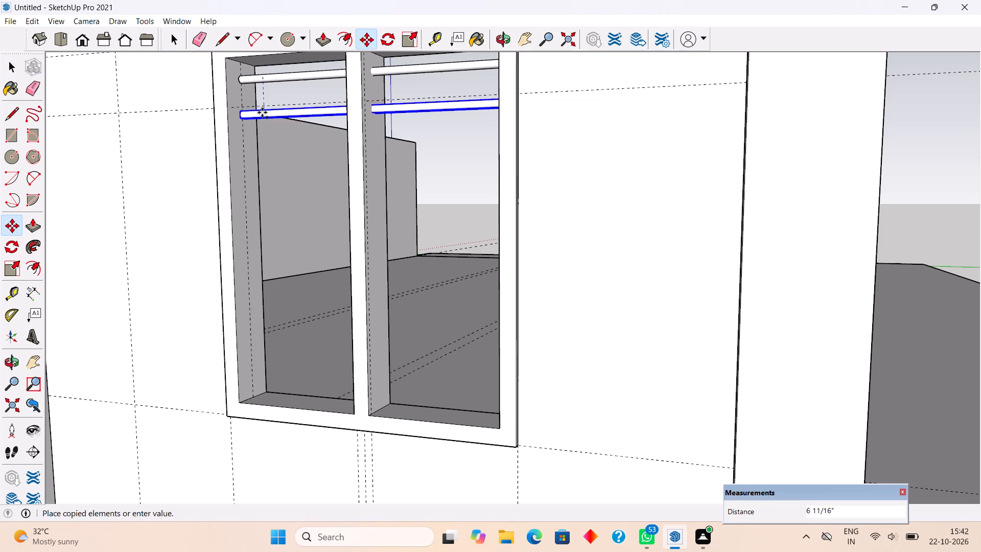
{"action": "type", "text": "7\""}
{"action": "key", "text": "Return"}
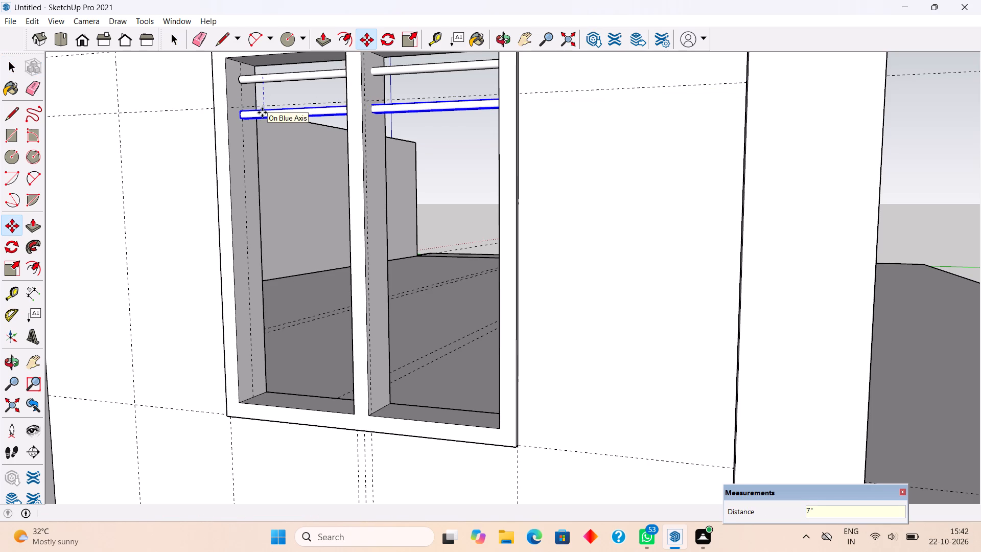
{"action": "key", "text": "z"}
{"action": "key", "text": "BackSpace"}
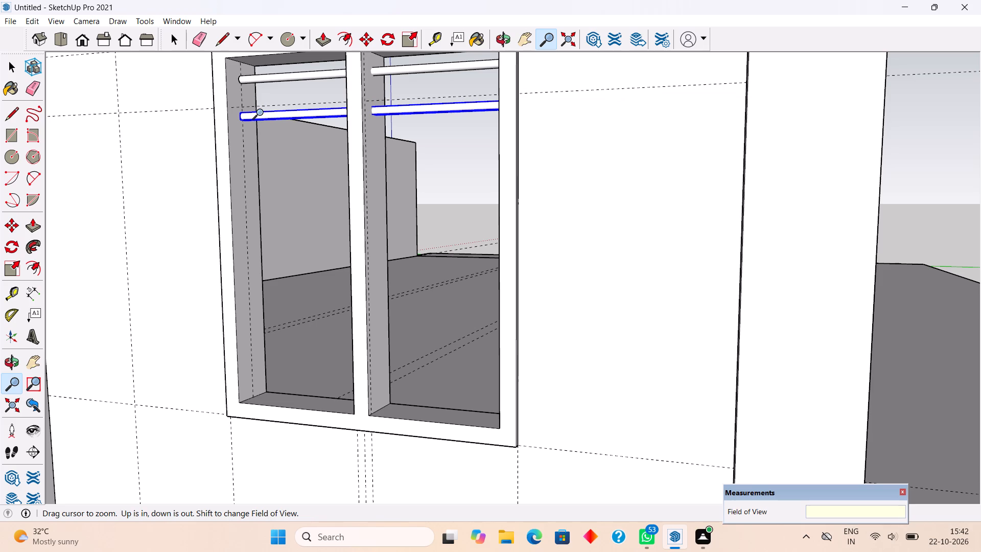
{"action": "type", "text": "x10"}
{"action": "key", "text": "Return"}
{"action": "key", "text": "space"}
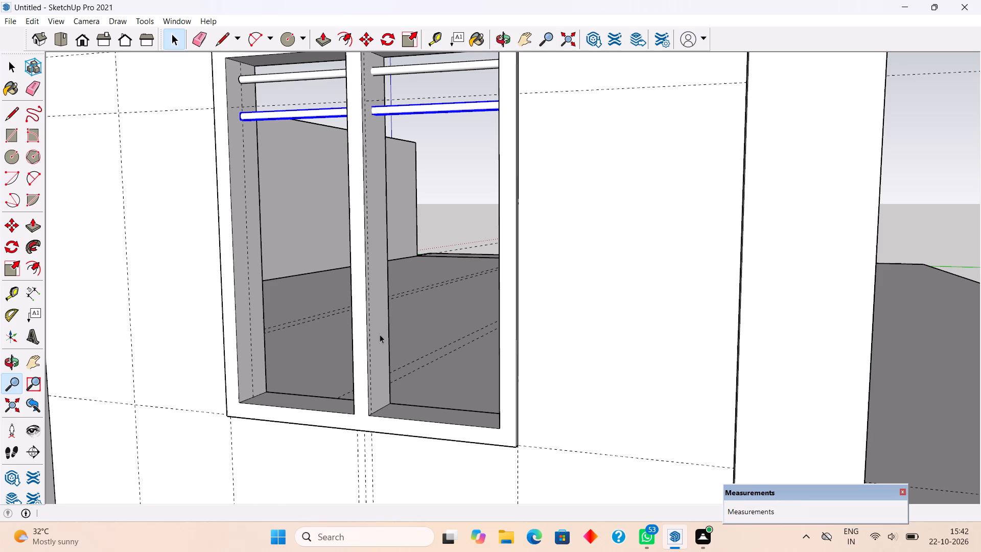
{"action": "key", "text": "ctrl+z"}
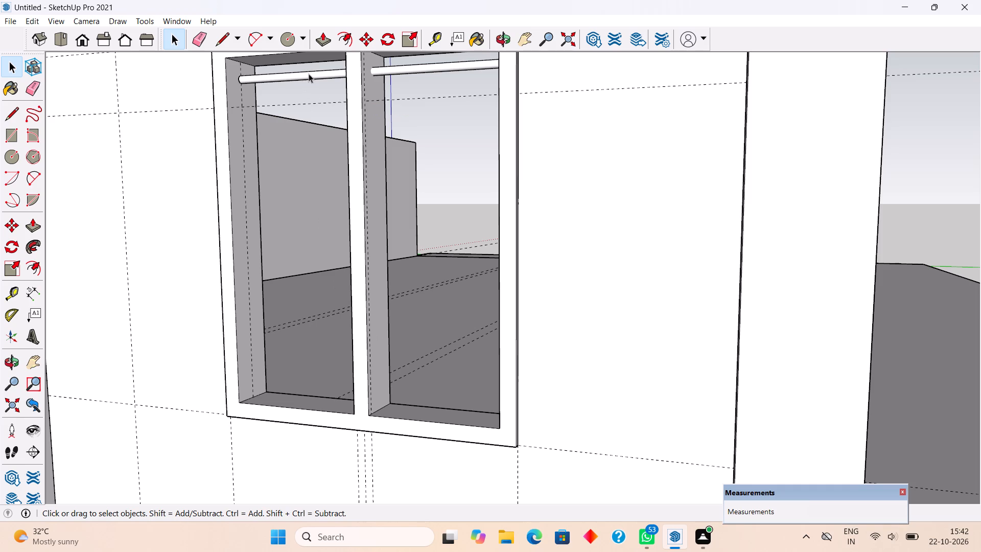
Copy the round bar group 7" straight down and repeat the copy as an x10 array down the window.
{"action": "left_click", "coordinate": [309, 74]}
{"action": "key", "text": "m"}
{"action": "left_click", "coordinate": [309, 74]}
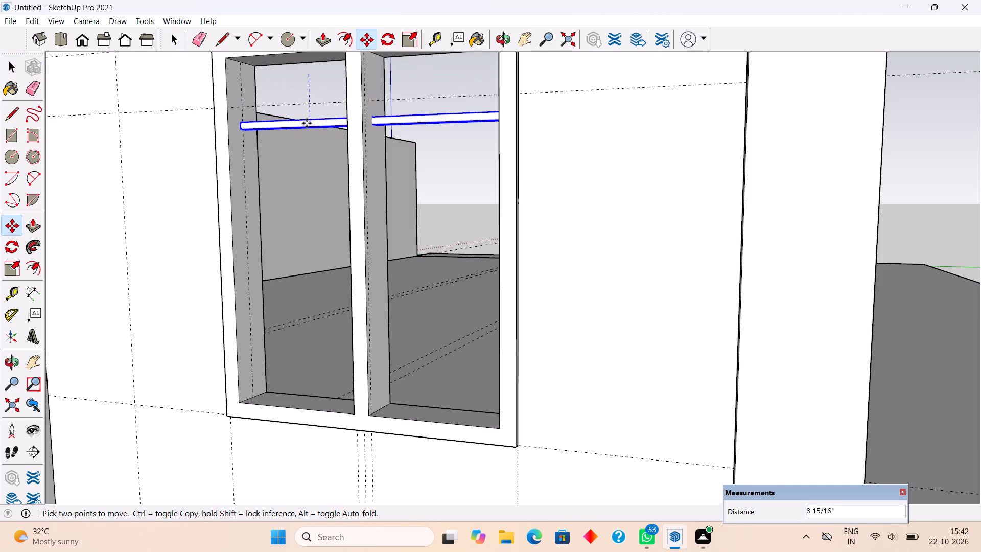
{"action": "type", "text": "7\""}
{"action": "key", "text": "Return"}
{"action": "type", "text": "x10"}
{"action": "key", "text": "Return"}
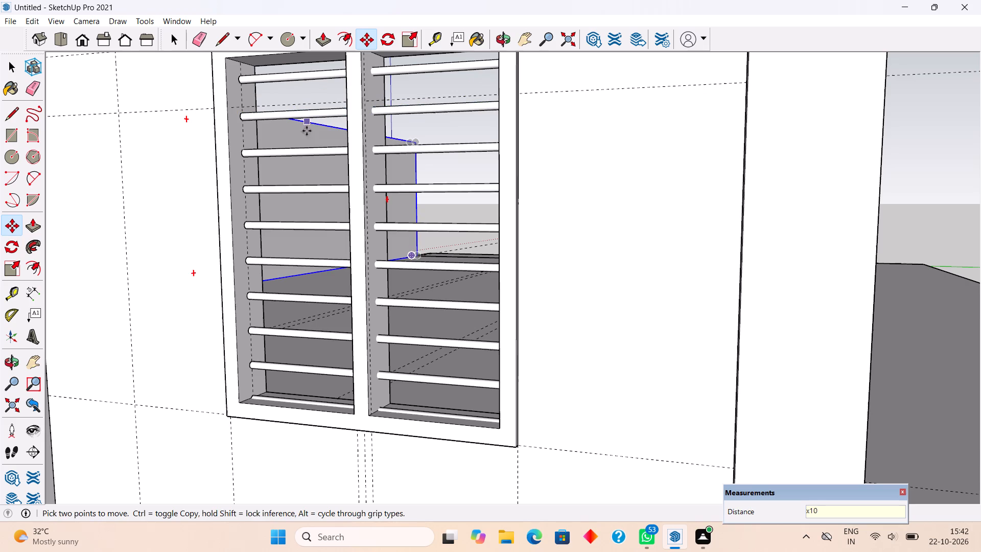
{"action": "key", "text": "space"}
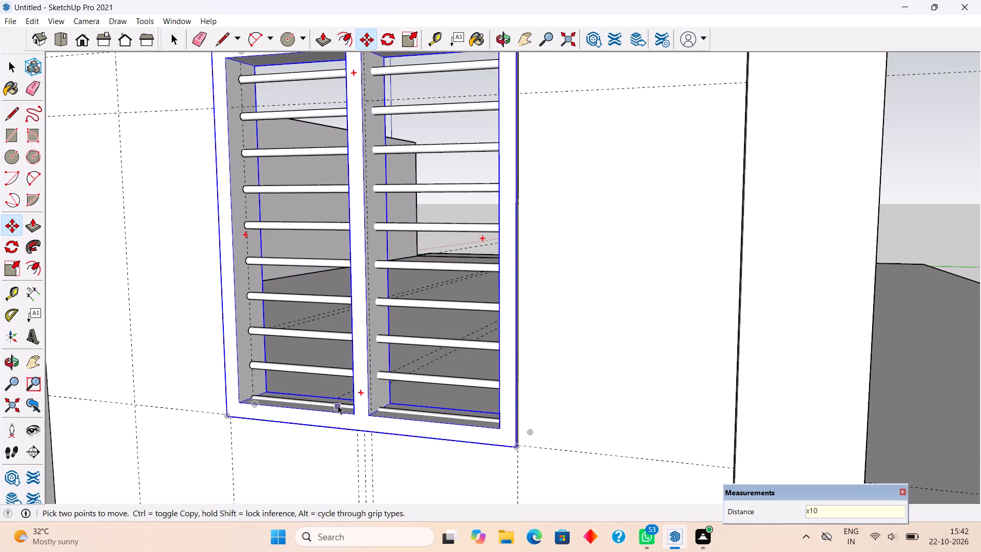
Delete the lowest round bar, the one lying at the window frame's bottom edge.
{"action": "scroll", "coordinate": [338, 412], "scroll_direction": "up", "scroll_amount": 6}
{"action": "left_click", "coordinate": [346, 401]}
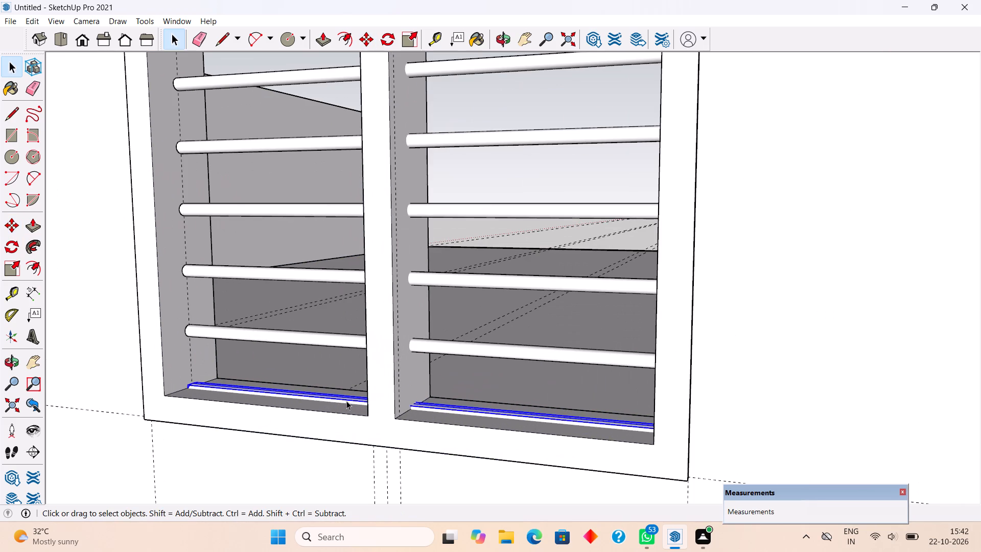
{"action": "key", "text": "Delete"}
Draw a 5' 6" by 2' 1 1/2" rectangle over each of the two window openings, corner to corner inside the frame.
{"action": "scroll", "coordinate": [358, 423], "scroll_direction": "down", "scroll_amount": 18}
{"action": "middle_click_drag", "start_coordinate": [406, 420], "coordinate": [564, 423]}
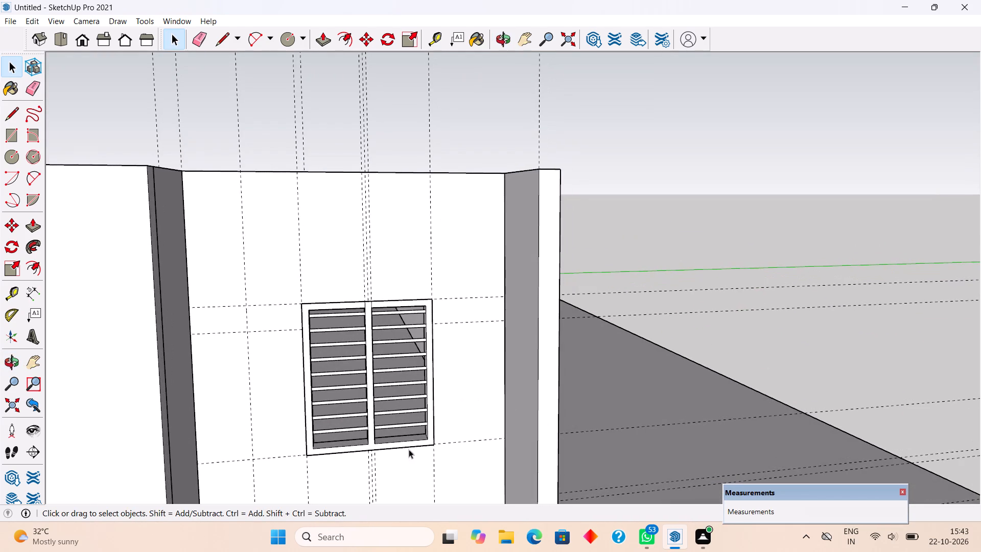
{"action": "scroll", "coordinate": [401, 478], "scroll_direction": "up", "scroll_amount": 7}
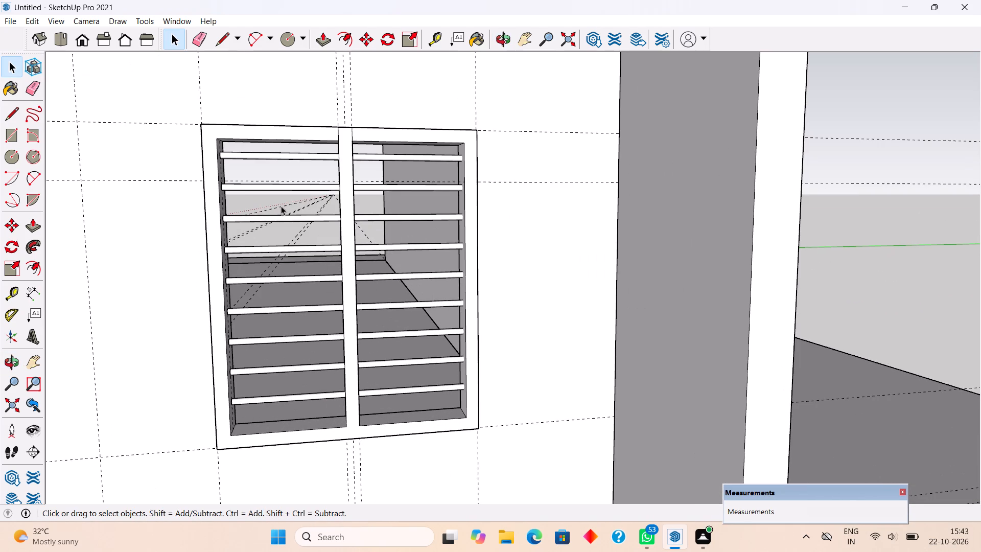
{"action": "key", "text": "r"}
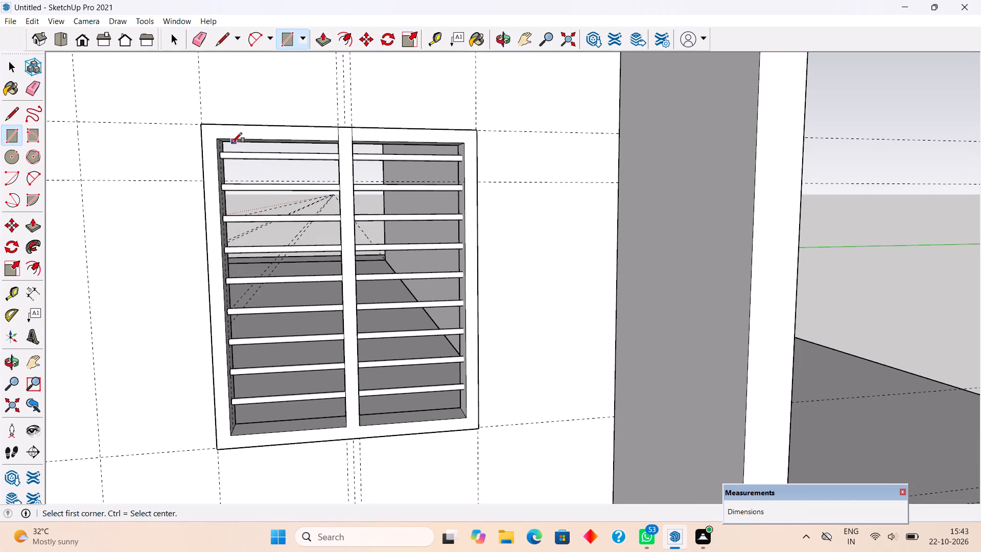
{"action": "left_click", "coordinate": [218, 141]}
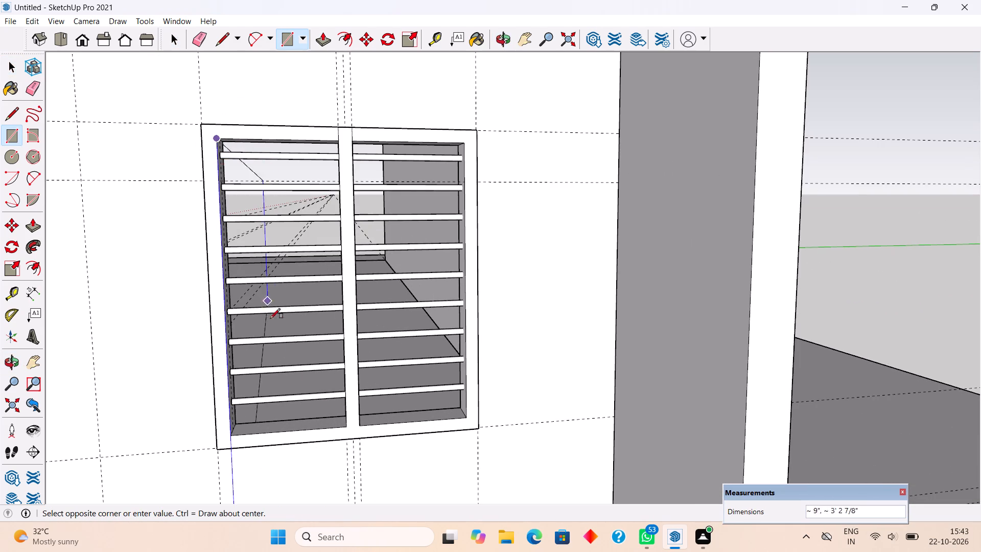
{"action": "left_click", "coordinate": [347, 428]}
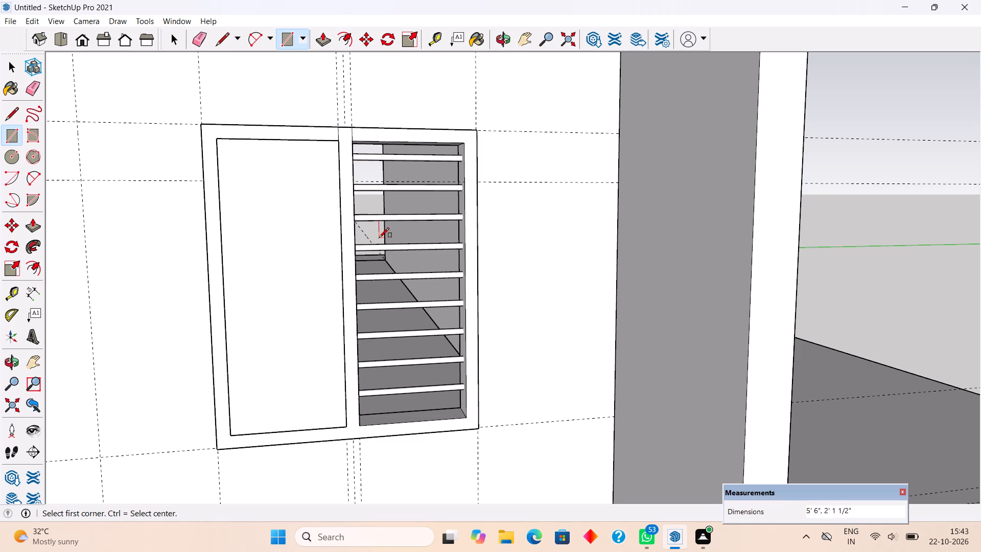
{"action": "left_click", "coordinate": [352, 138]}
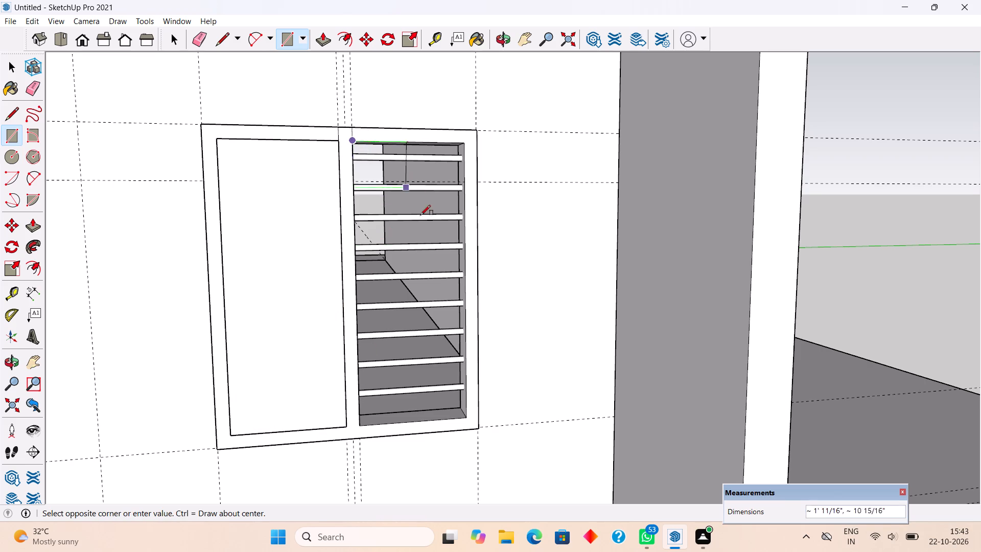
{"action": "left_click", "coordinate": [469, 417]}
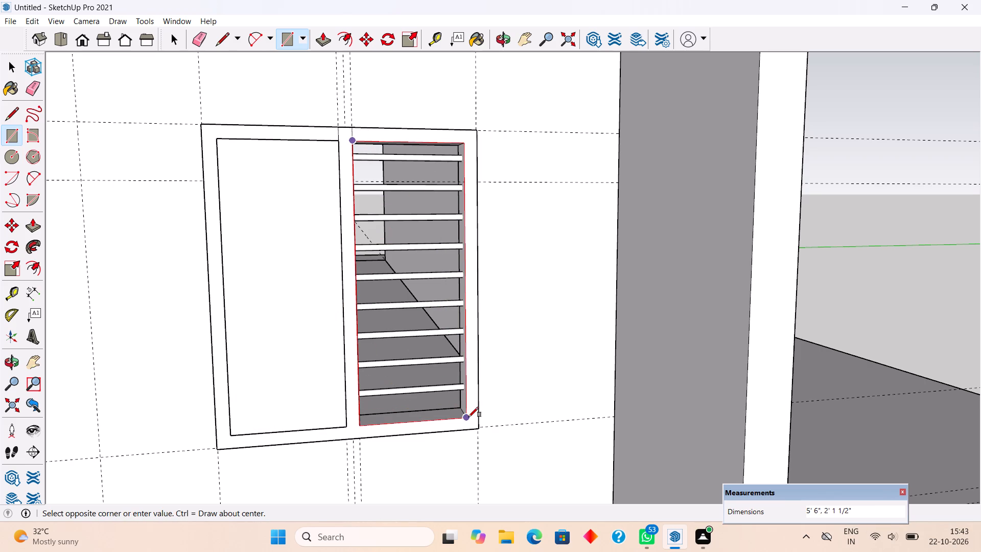
Make each of the two window panel rectangles, with its edges, a separate group.
{"action": "key", "text": "space"}
{"action": "triple_click", "coordinate": [441, 341]}
{"action": "right_click", "coordinate": [441, 341]}
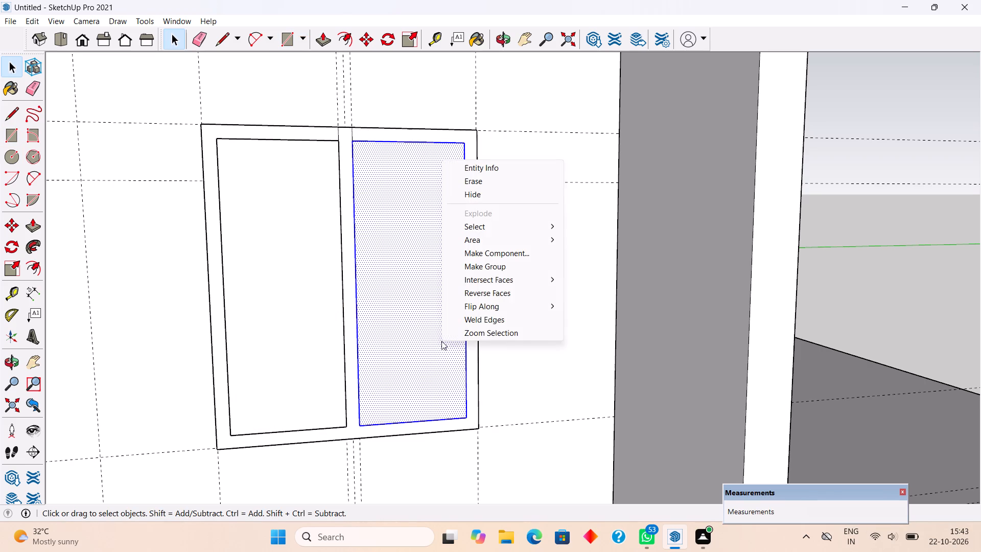
{"action": "left_click", "coordinate": [508, 268]}
{"action": "triple_click", "coordinate": [316, 277]}
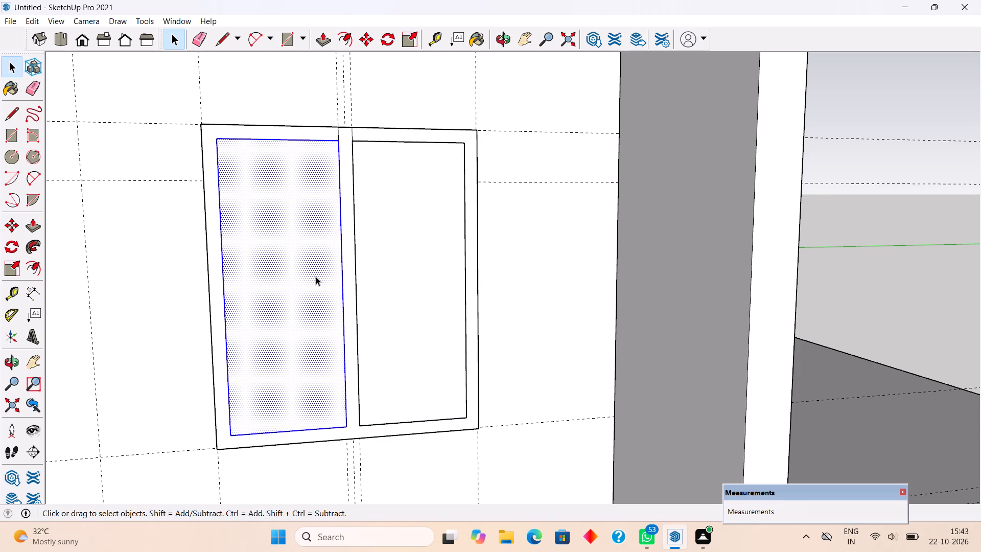
{"action": "right_click", "coordinate": [316, 277]}
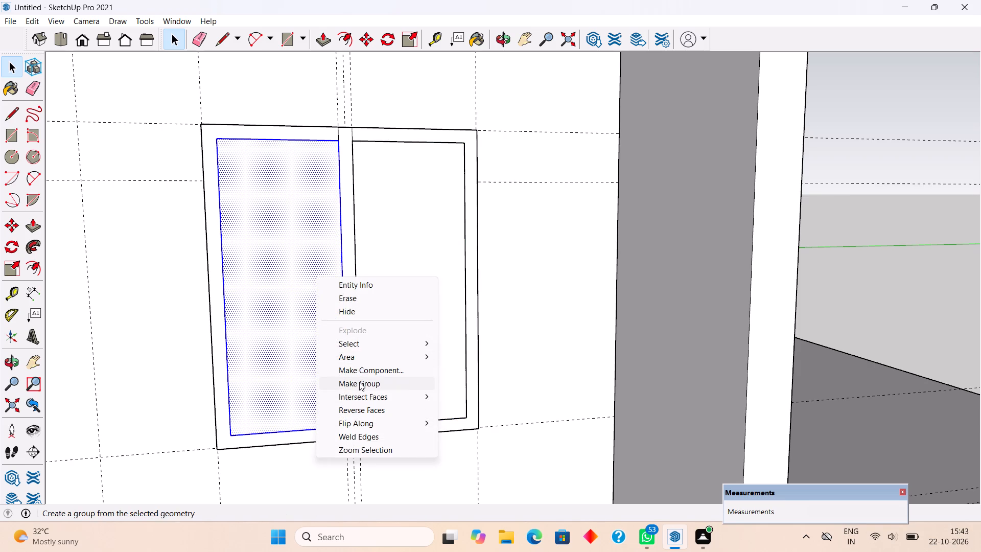
{"action": "left_click", "coordinate": [359, 382]}
Move the right-hand window panel group 2" inward from the frame's front face.
{"action": "scroll", "coordinate": [352, 216], "scroll_direction": "down", "scroll_amount": 5}
{"action": "scroll", "coordinate": [361, 175], "scroll_direction": "down", "scroll_amount": 5}
{"action": "middle_click_drag", "start_coordinate": [369, 222], "coordinate": [370, 350]}
{"action": "scroll", "coordinate": [241, 291], "scroll_direction": "up", "scroll_amount": 7}
{"action": "scroll", "coordinate": [520, 222], "scroll_direction": "up", "scroll_amount": 5}
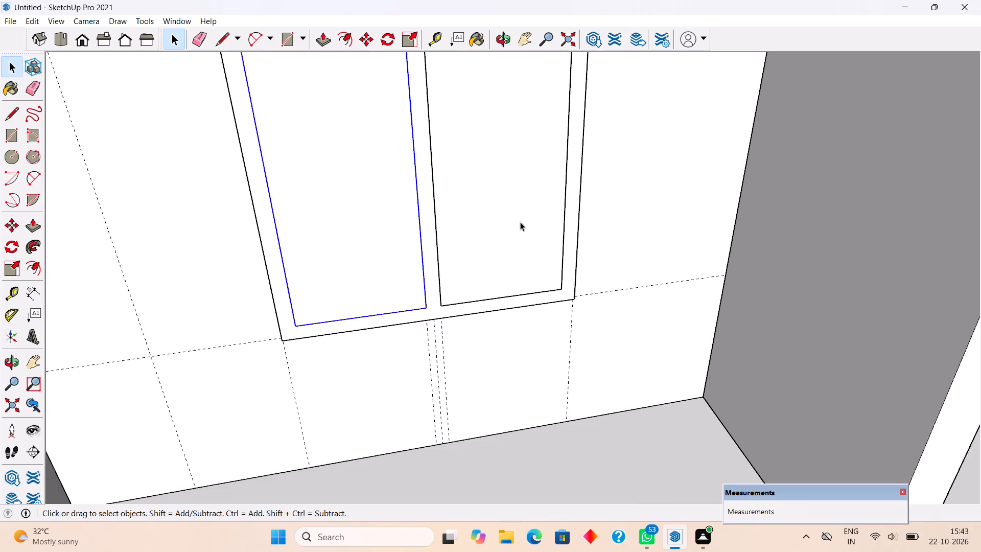
{"action": "left_click", "coordinate": [520, 222]}
{"action": "scroll", "coordinate": [538, 310], "scroll_direction": "up", "scroll_amount": 6}
{"action": "scroll", "coordinate": [592, 310], "scroll_direction": "up", "scroll_amount": 1}
{"action": "key", "text": "m"}
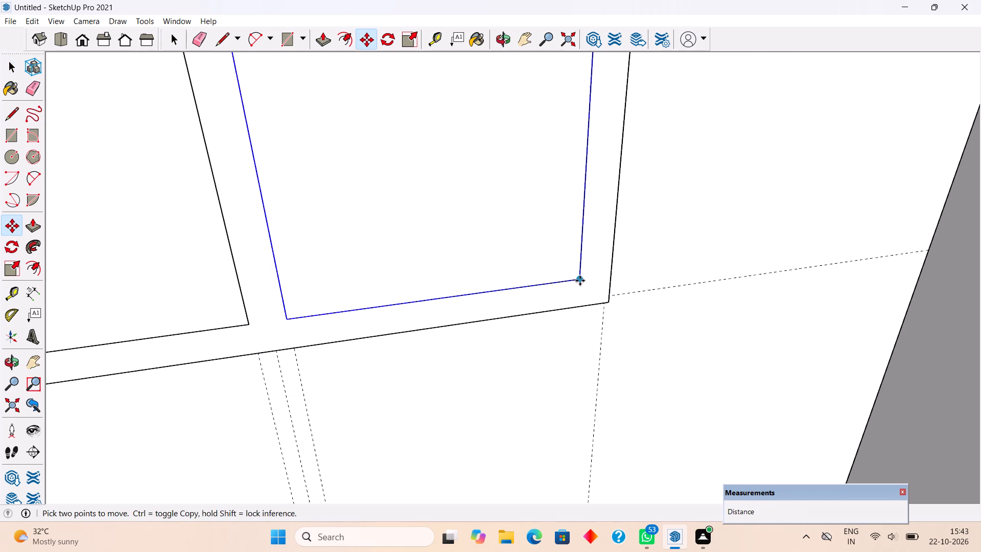
{"action": "left_click", "coordinate": [580, 281]}
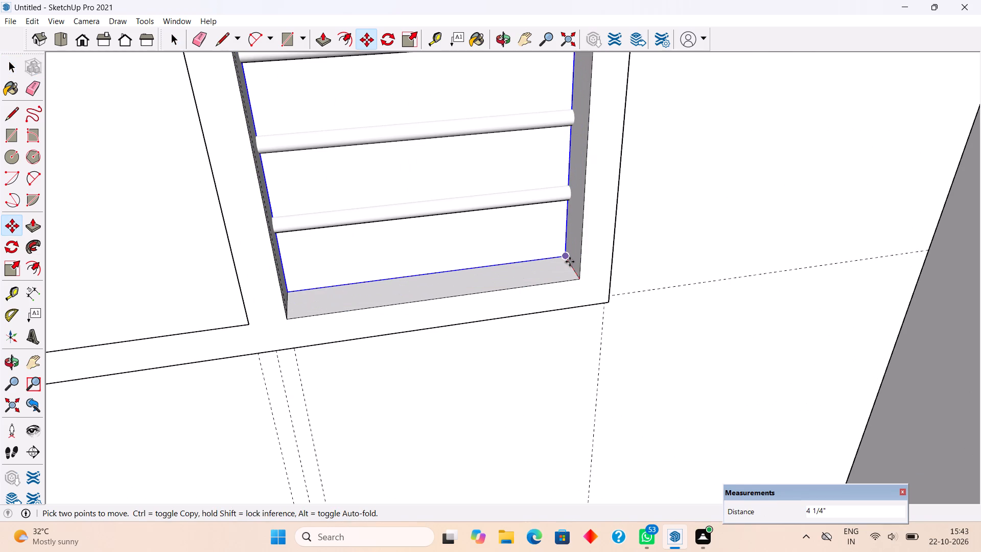
{"action": "type", "text": "2\""}
{"action": "key", "text": "Return"}
Move the left-hand window panel group 2" inward so it is recessed like the other panel.
{"action": "scroll", "coordinate": [570, 262], "scroll_direction": "down", "scroll_amount": 5}
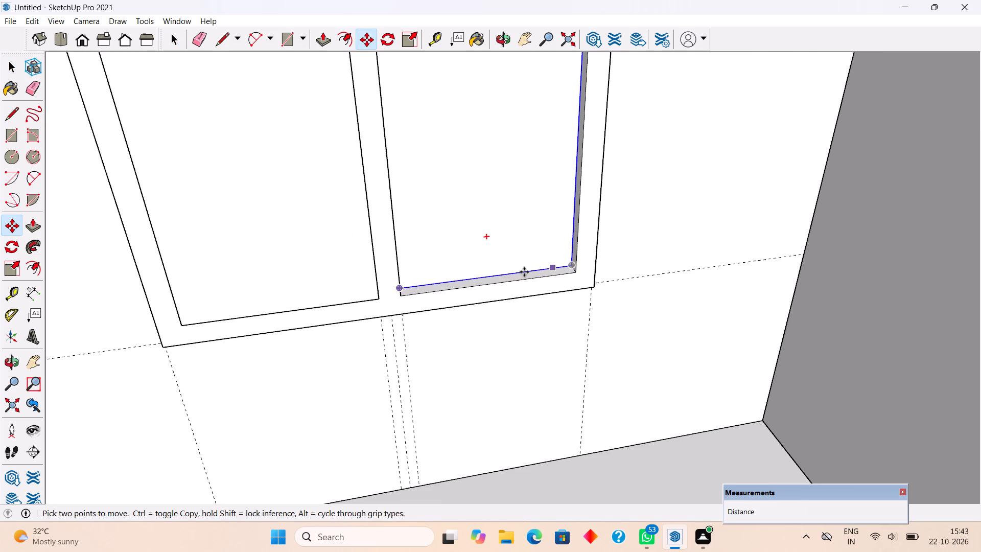
{"action": "key", "text": "space"}
{"action": "left_click", "coordinate": [356, 256]}
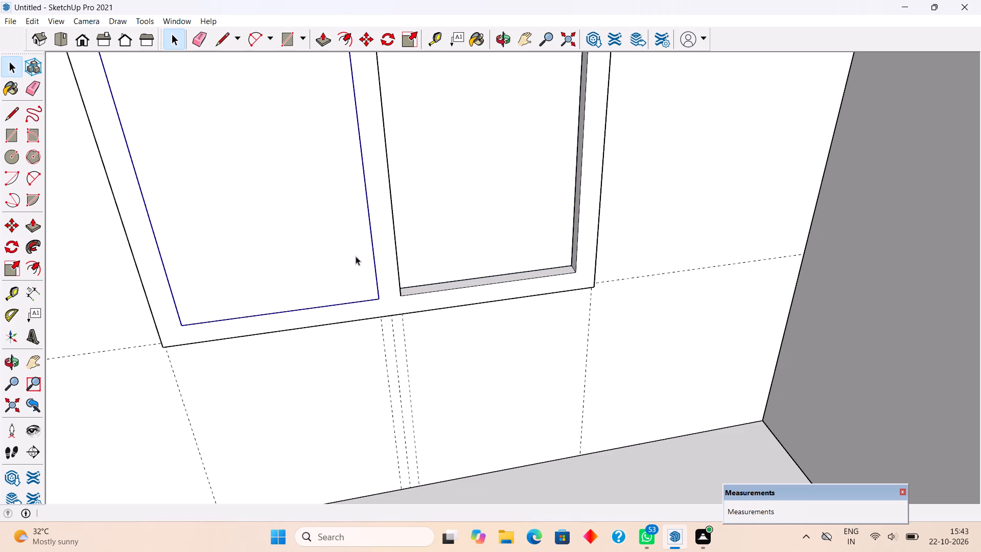
{"action": "key", "text": "m"}
{"action": "left_click", "coordinate": [379, 300]}
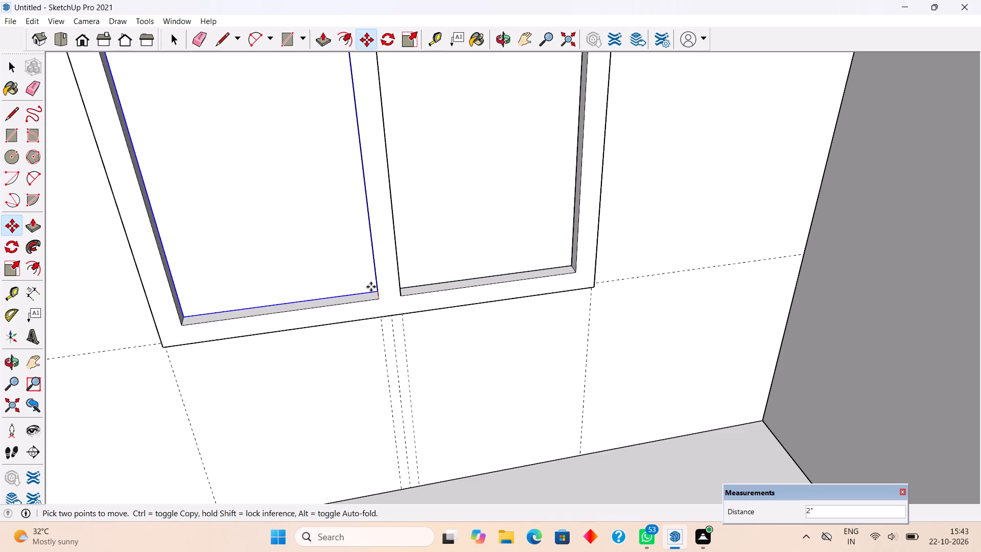
{"action": "type", "text": "2\""}
{"action": "key", "text": "Return"}
{"action": "key", "text": "space"}
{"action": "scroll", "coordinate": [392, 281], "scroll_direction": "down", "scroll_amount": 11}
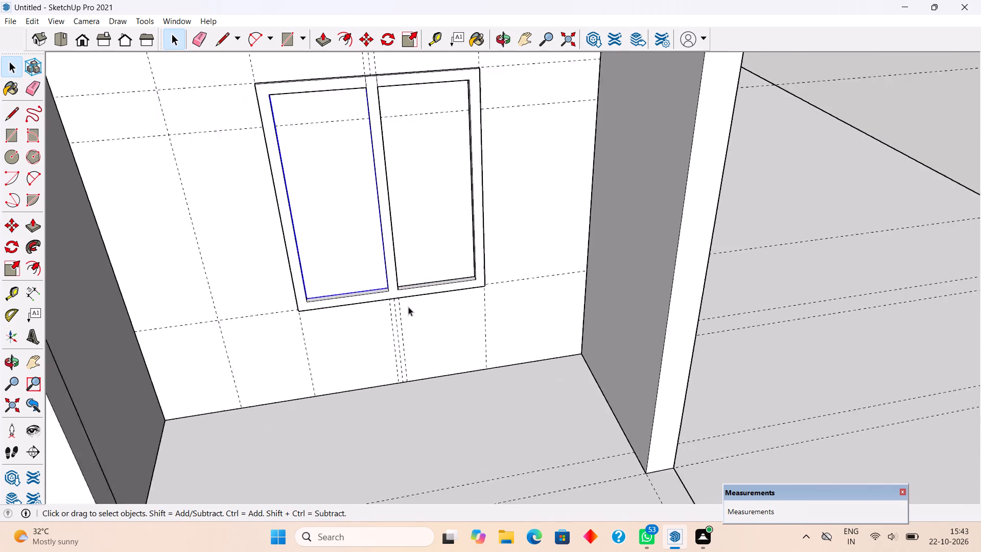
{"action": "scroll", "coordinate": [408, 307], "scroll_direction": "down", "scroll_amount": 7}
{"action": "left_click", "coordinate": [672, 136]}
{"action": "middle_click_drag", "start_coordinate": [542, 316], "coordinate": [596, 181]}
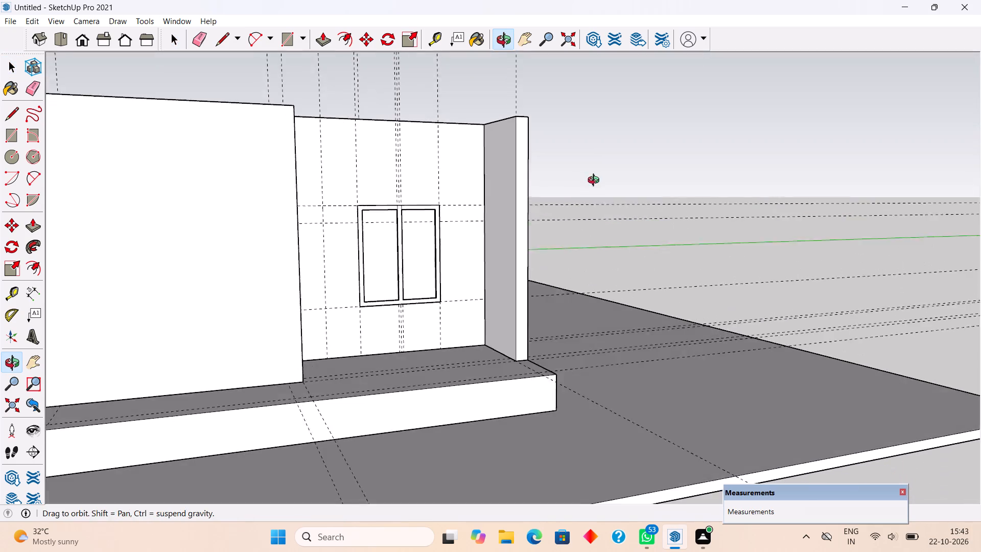
Place a vertical guide down the middle of the projecting wall's front face, at its bottom edge's midpoint.
{"action": "middle_click_drag", "start_coordinate": [596, 181], "coordinate": [601, 178]}
{"action": "scroll", "coordinate": [601, 178], "scroll_direction": "down", "scroll_amount": 5}
{"action": "scroll", "coordinate": [366, 249], "scroll_direction": "up", "scroll_amount": 6}
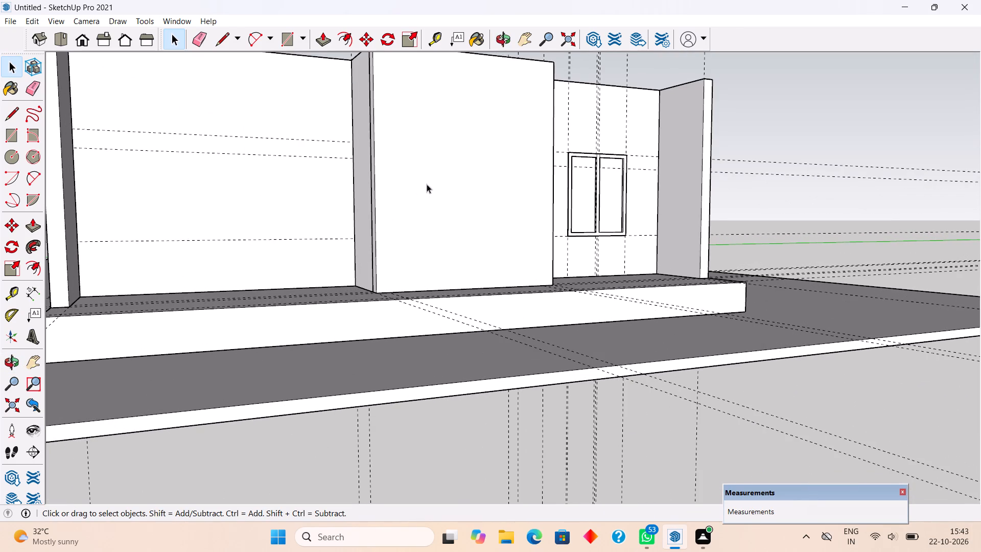
{"action": "middle_click_drag", "start_coordinate": [416, 191], "coordinate": [312, 239]}
{"action": "scroll", "coordinate": [527, 238], "scroll_direction": "up", "scroll_amount": 2}
{"action": "scroll", "coordinate": [527, 238], "scroll_direction": "down", "scroll_amount": 2}
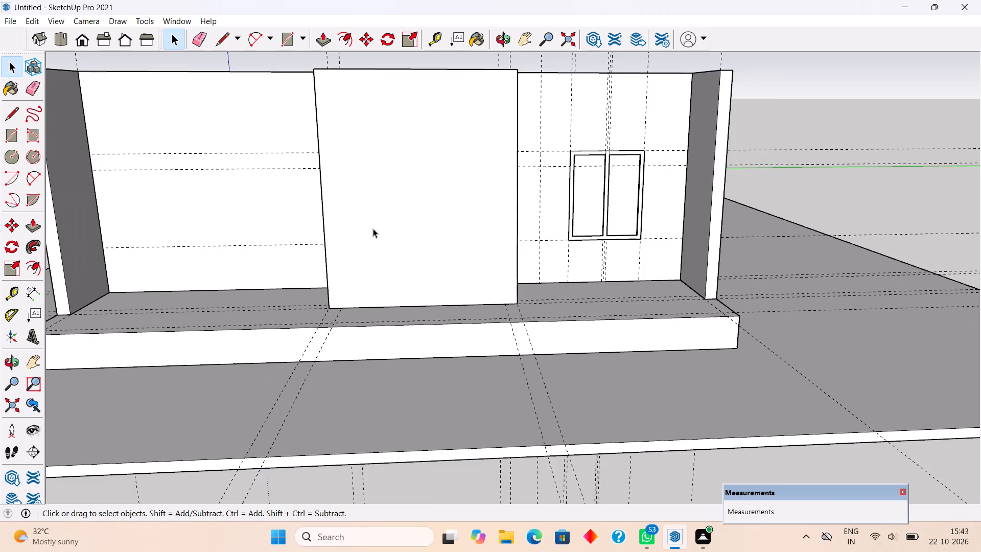
{"action": "scroll", "coordinate": [191, 114], "scroll_direction": "down", "scroll_amount": 1}
{"action": "scroll", "coordinate": [253, 67], "scroll_direction": "up", "scroll_amount": 4}
{"action": "scroll", "coordinate": [253, 67], "scroll_direction": "down", "scroll_amount": 2}
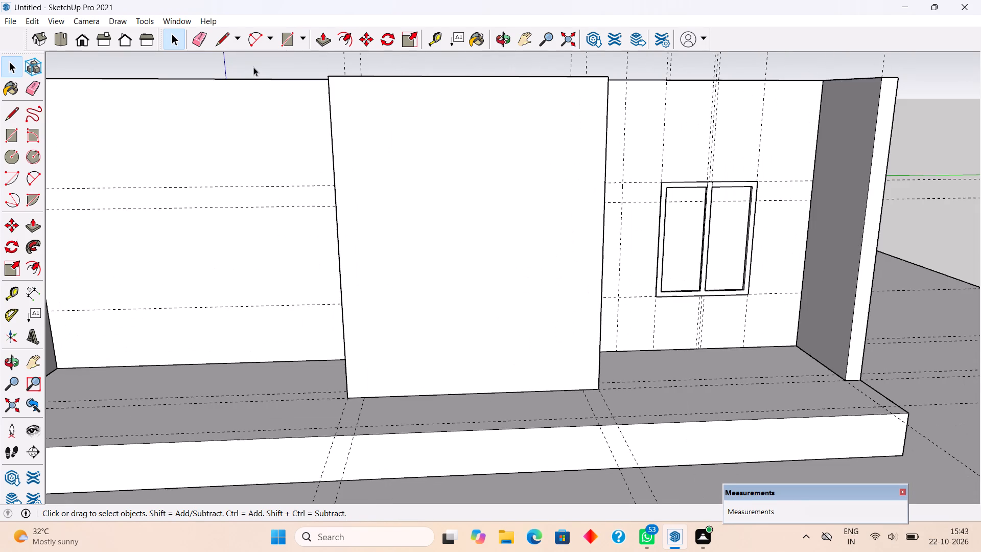
{"action": "key", "text": "t"}
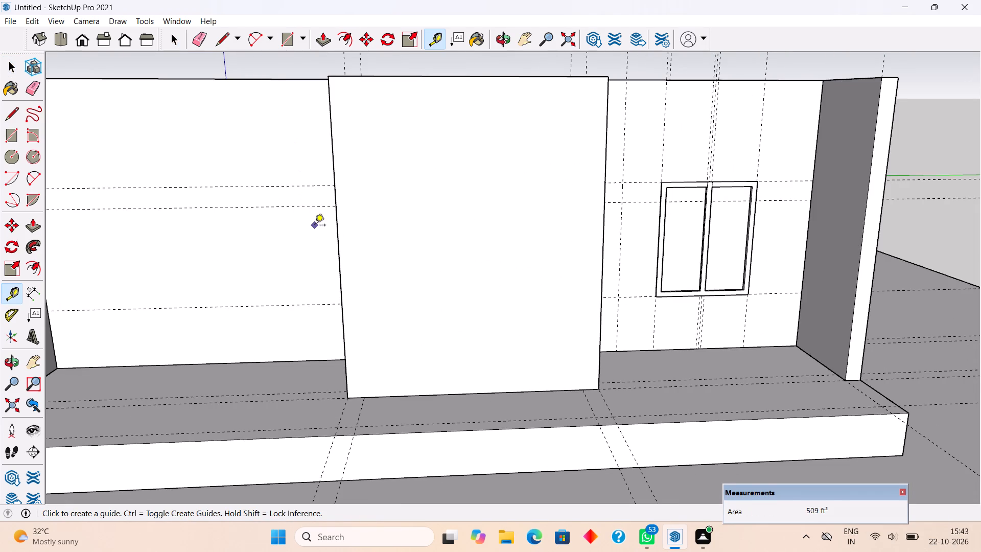
{"action": "left_click", "coordinate": [601, 234]}
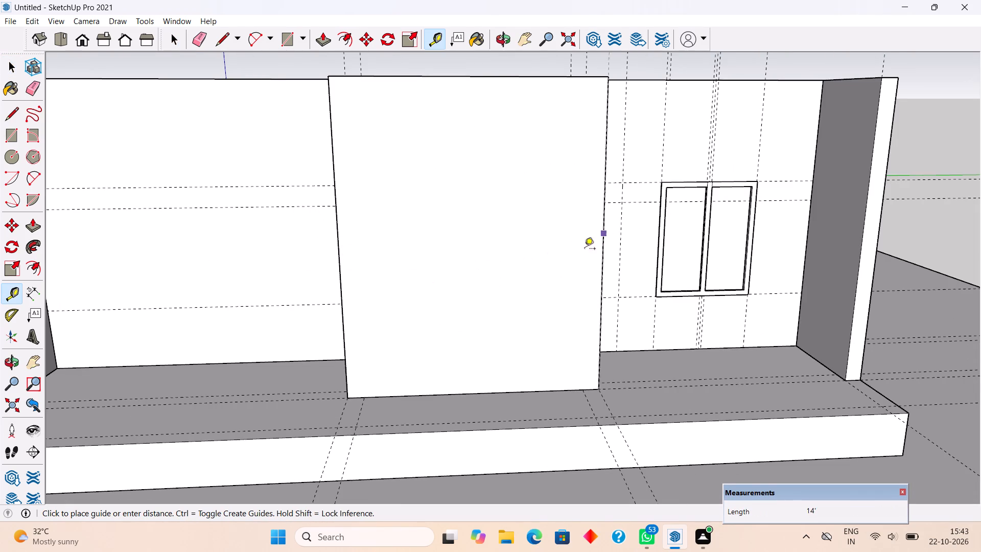
{"action": "left_click", "coordinate": [476, 394]}
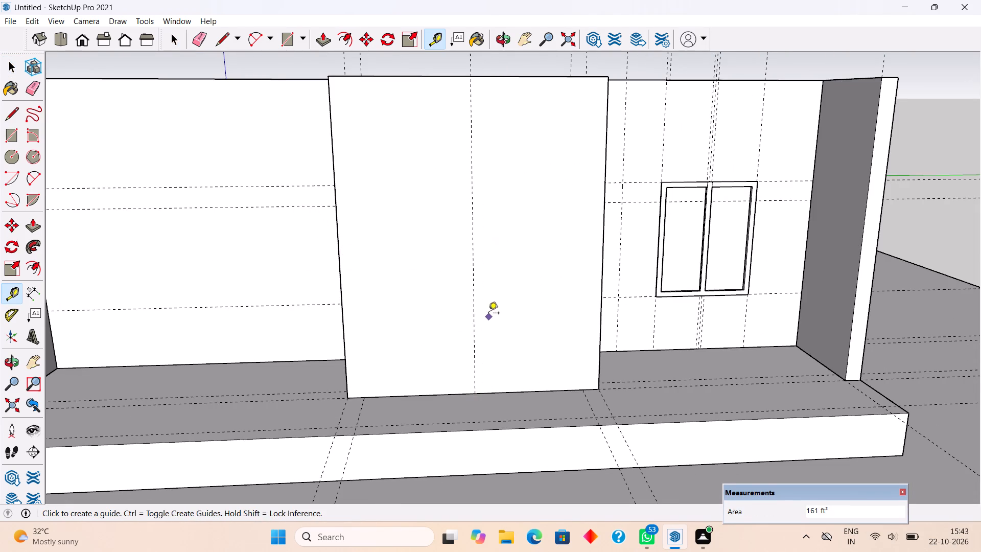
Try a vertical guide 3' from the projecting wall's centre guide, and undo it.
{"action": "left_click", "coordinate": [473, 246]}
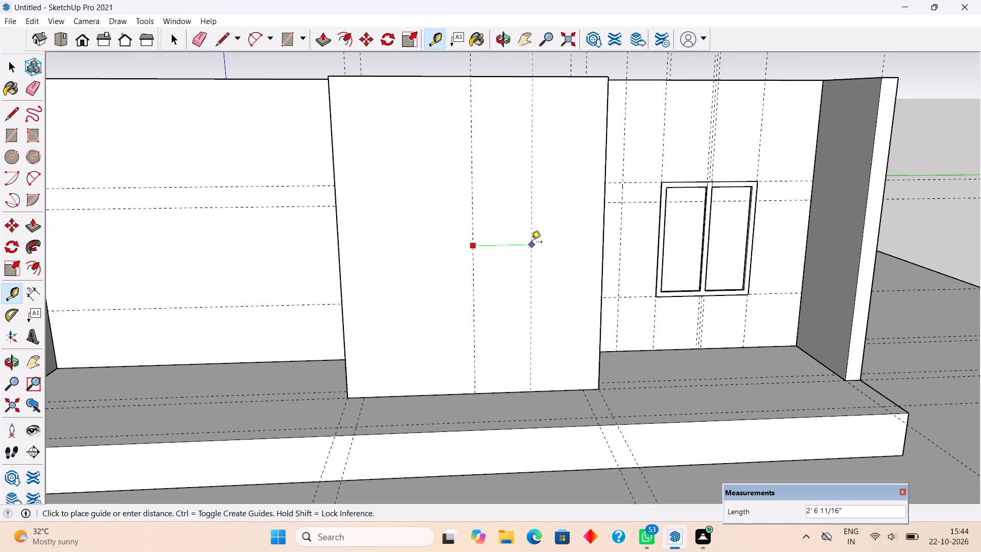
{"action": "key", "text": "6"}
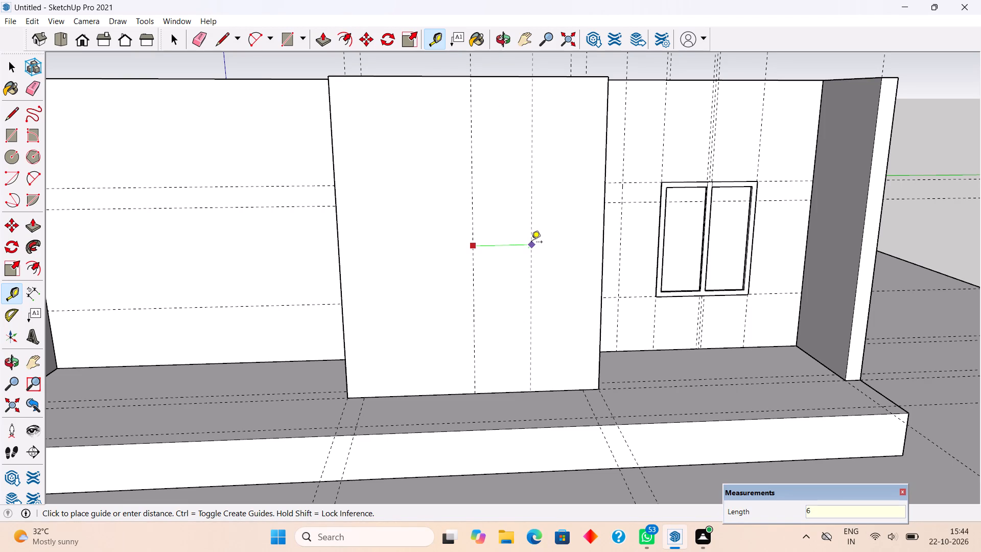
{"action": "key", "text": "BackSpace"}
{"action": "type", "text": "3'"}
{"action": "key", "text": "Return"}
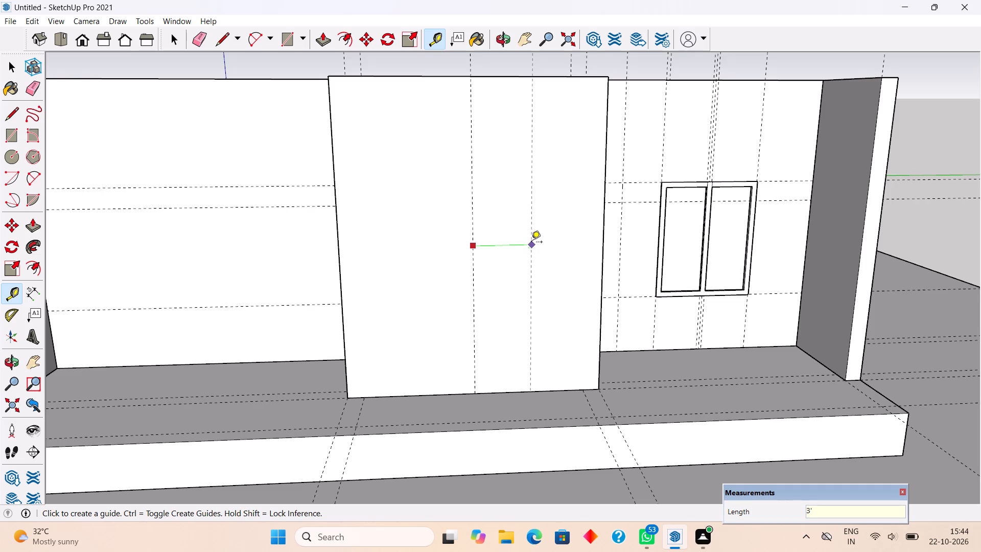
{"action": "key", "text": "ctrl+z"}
Place vertical guides 1.5' to either side of the projecting wall's centre guide.
{"action": "left_click", "coordinate": [475, 275]}
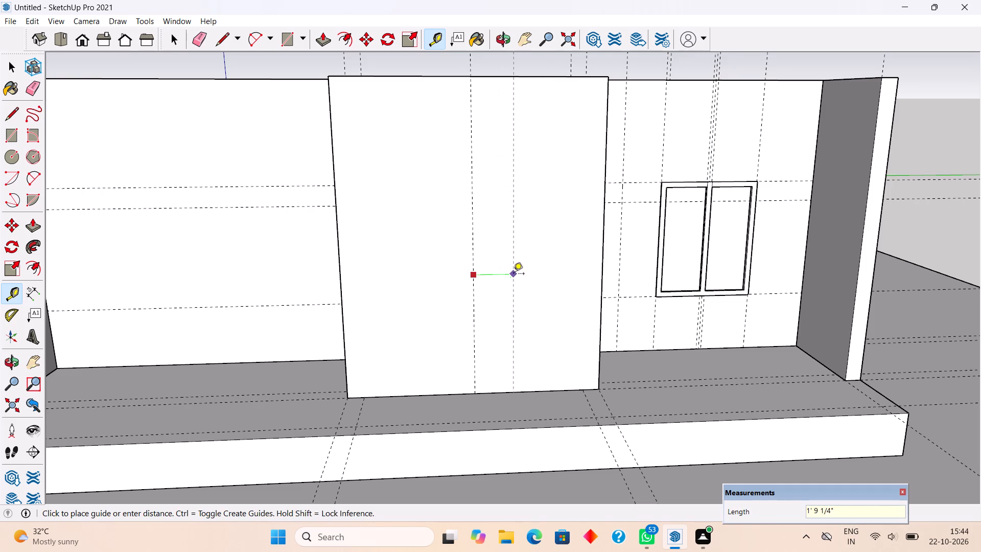
{"action": "type", "text": "1.5'"}
{"action": "key", "text": "Return"}
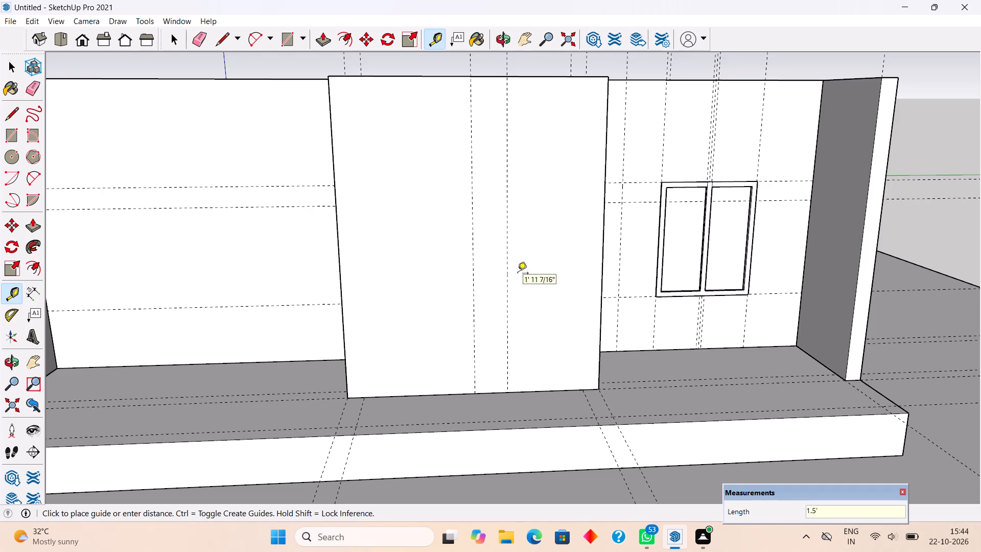
{"action": "left_click", "coordinate": [474, 293]}
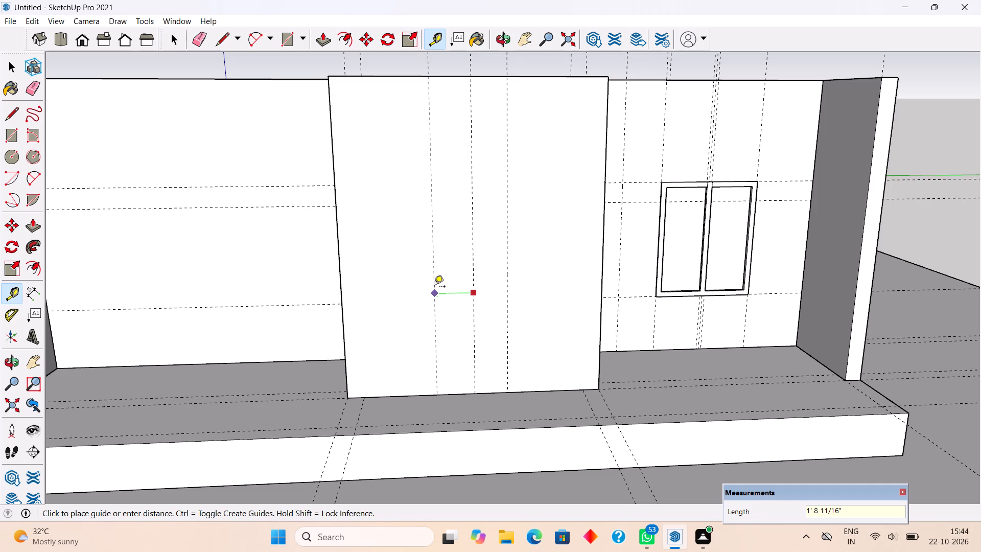
{"action": "type", "text": "1.5'"}
{"action": "key", "text": "Return"}
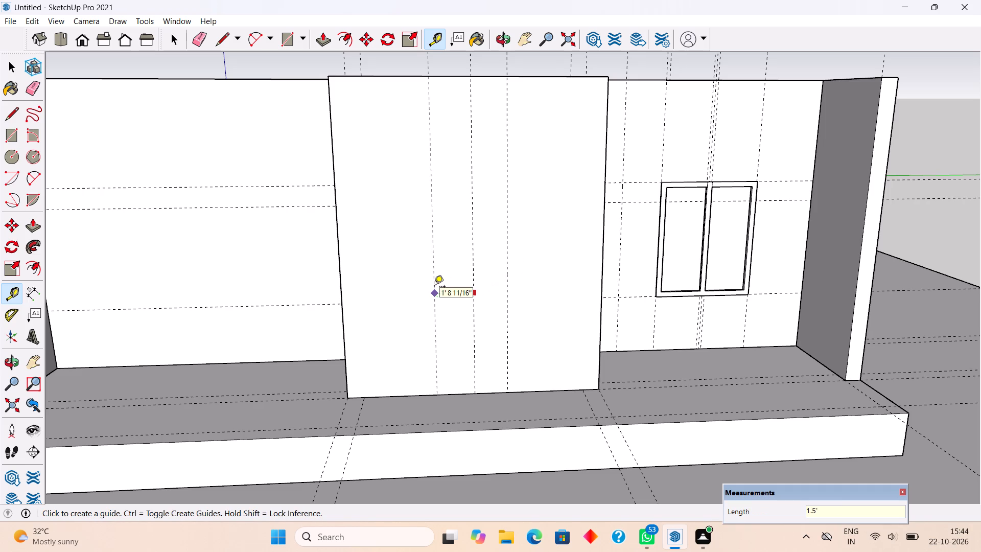
Place a horizontal guide 3' above the projecting wall's bottom edge and another 6' above that guide.
{"action": "left_click", "coordinate": [463, 393]}
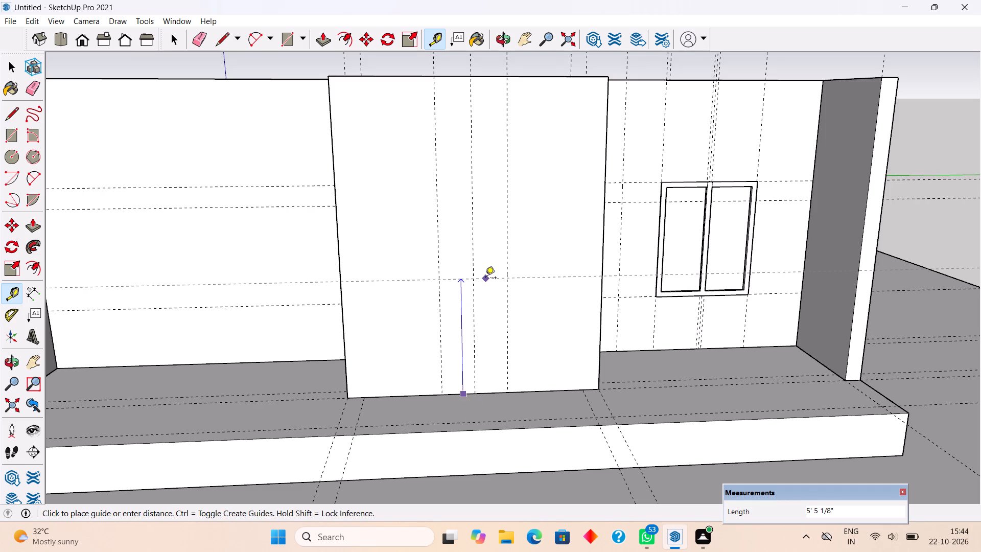
{"action": "type", "text": "3'"}
{"action": "key", "text": "Return"}
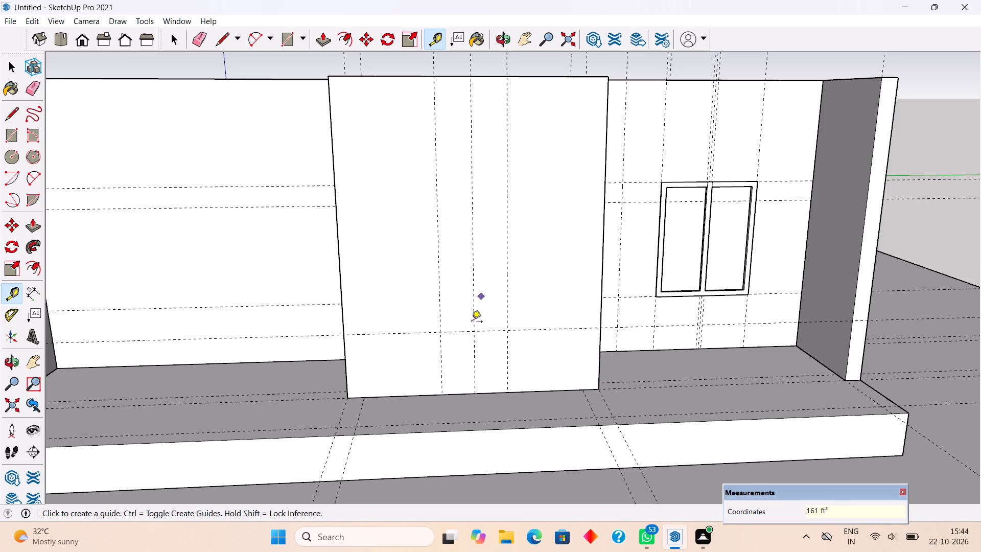
{"action": "left_click", "coordinate": [488, 330]}
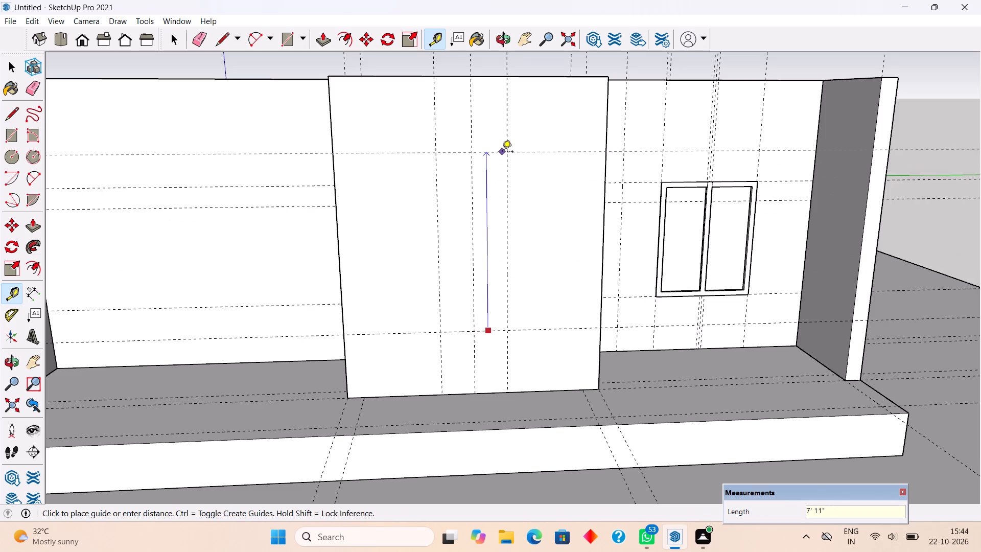
{"action": "type", "text": "6'"}
{"action": "key", "text": "Return"}
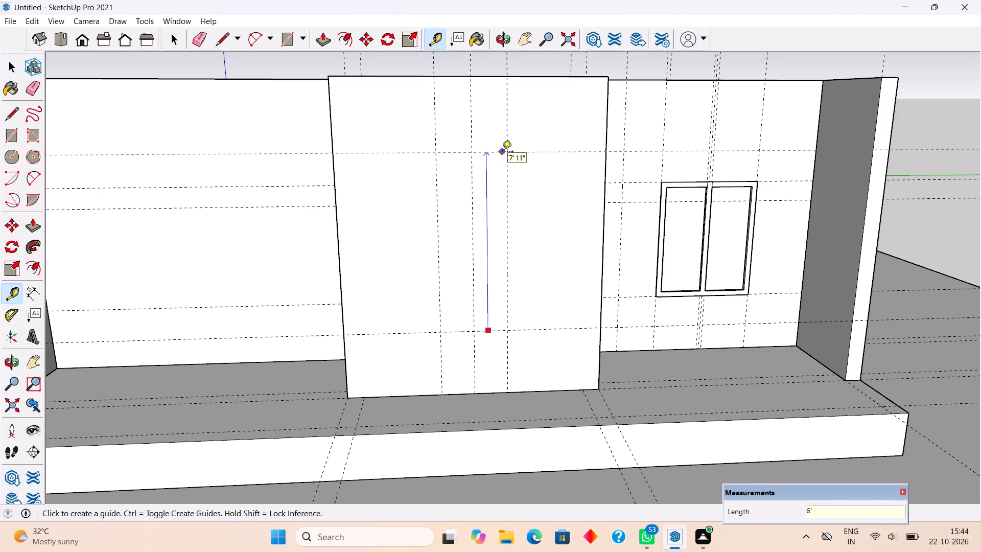
Add a vertical guide 4" outside each of the two side guides on the projecting wall.
{"action": "scroll", "coordinate": [532, 194], "scroll_direction": "down", "scroll_amount": 6}
{"action": "middle_click_drag", "start_coordinate": [554, 304], "coordinate": [633, 246]}
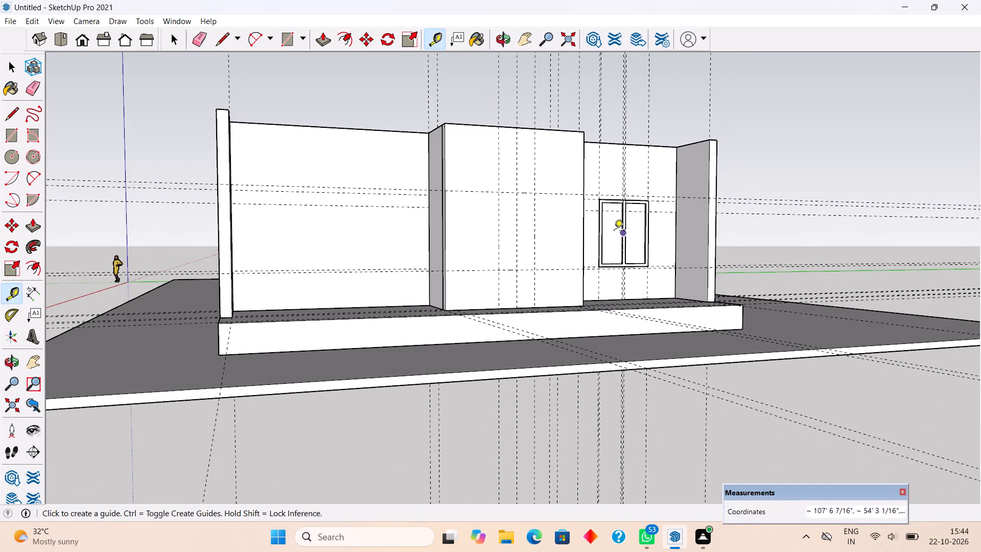
{"action": "scroll", "coordinate": [504, 231], "scroll_direction": "up", "scroll_amount": 7}
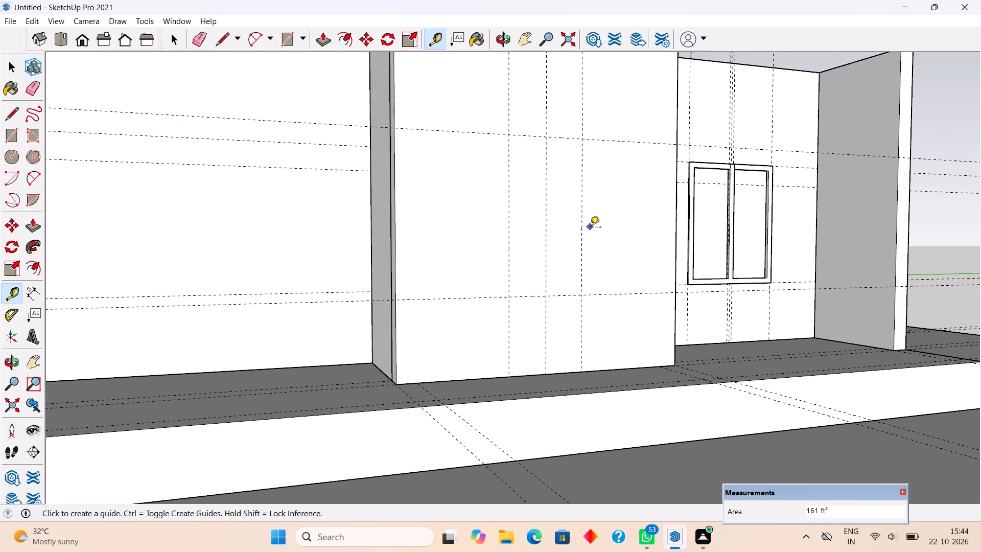
{"action": "scroll", "coordinate": [593, 230], "scroll_direction": "up", "scroll_amount": 3}
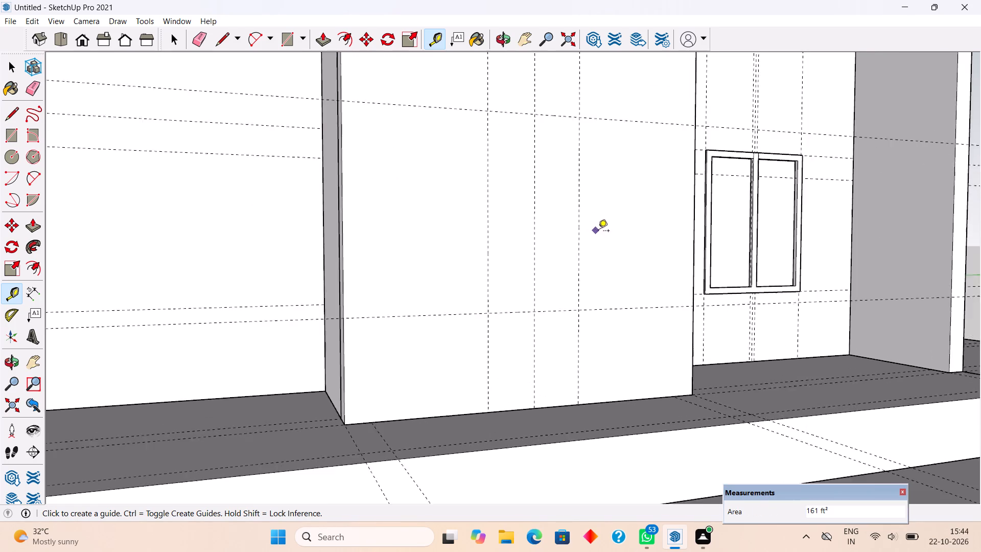
{"action": "left_click", "coordinate": [577, 267]}
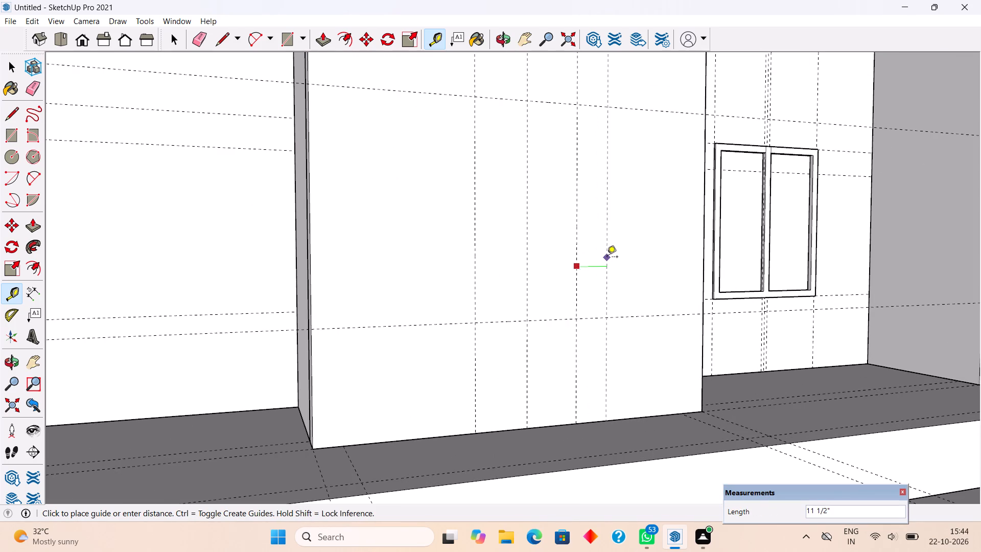
{"action": "type", "text": "4\""}
{"action": "key", "text": "Return"}
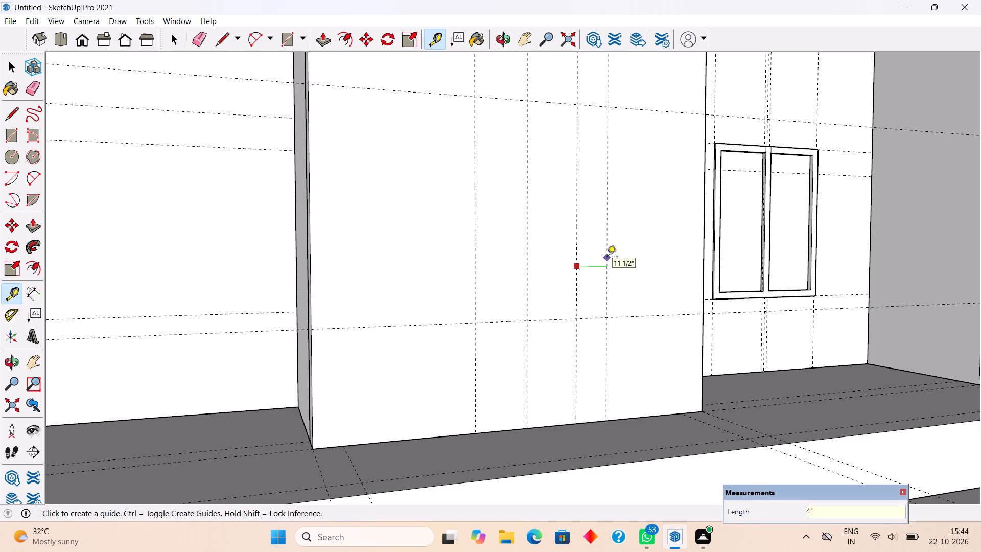
{"action": "left_click", "coordinate": [475, 242]}
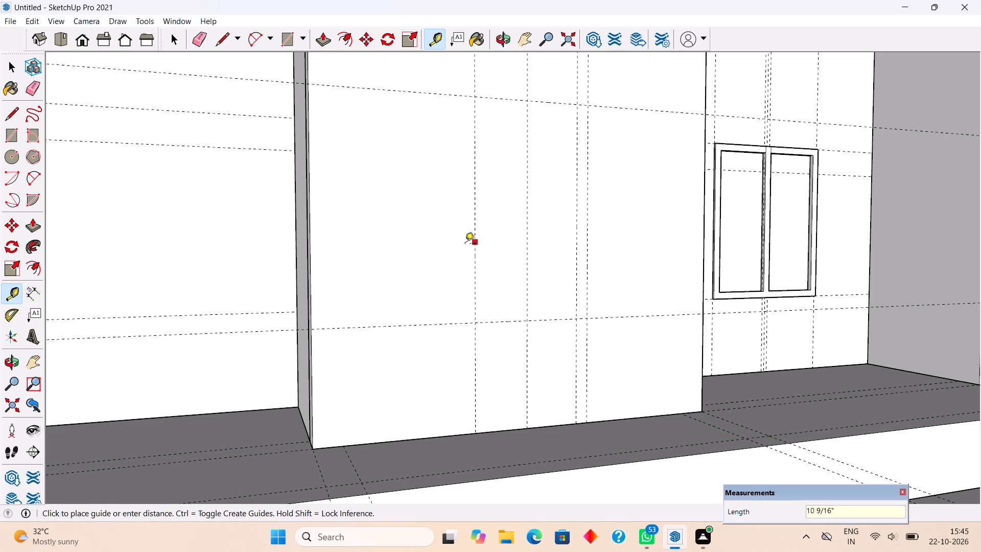
{"action": "type", "text": "4\""}
{"action": "key", "text": "Return"}
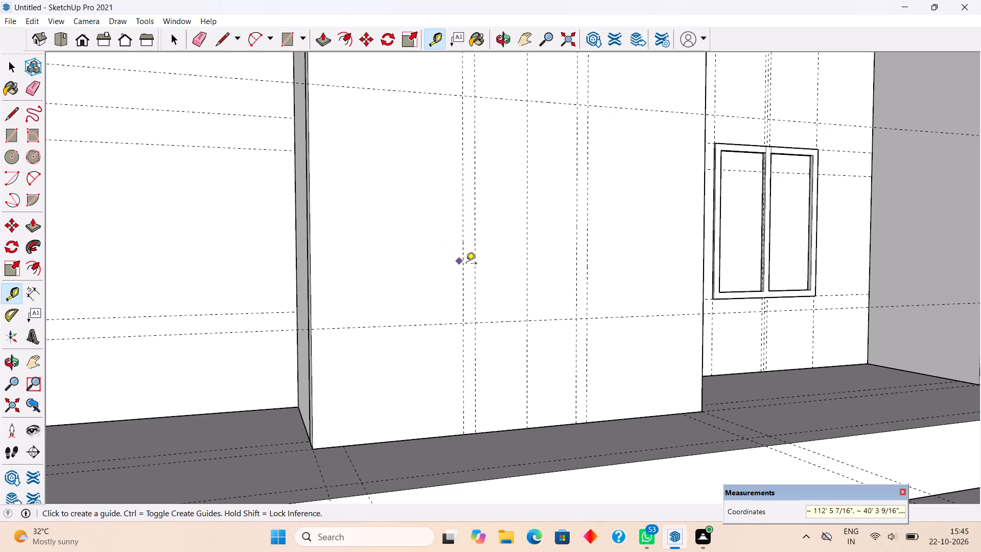
Open the projecting wall's group and draw a 6' by 3' 8" rectangle between the outermost guides.
{"action": "key", "text": "space"}
{"action": "triple_click", "coordinate": [511, 261]}
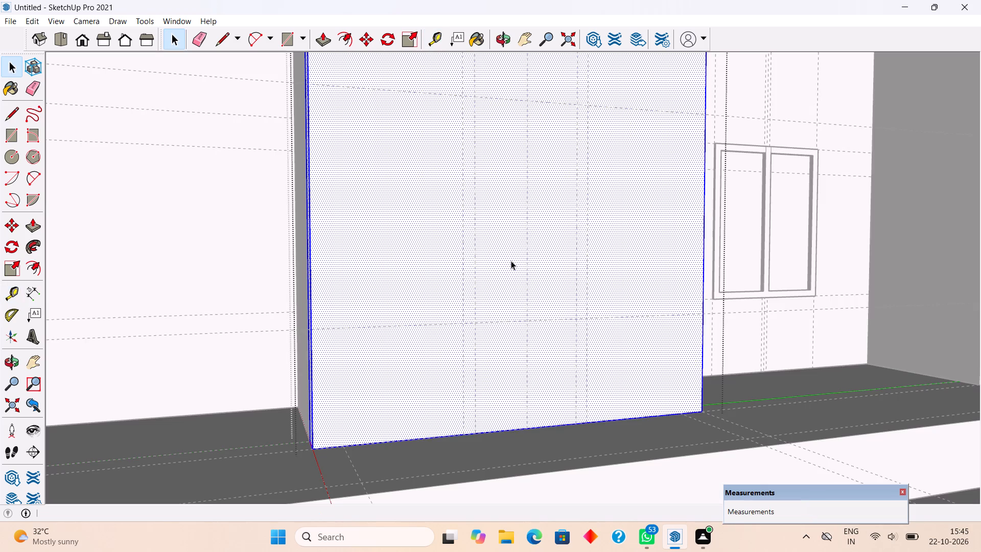
{"action": "key", "text": "r"}
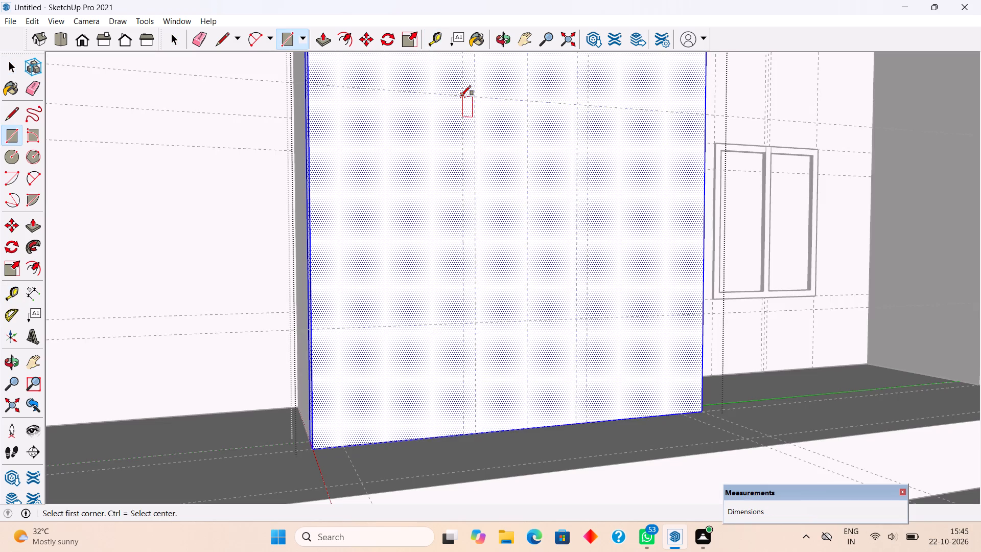
{"action": "left_click", "coordinate": [461, 96]}
{"action": "left_click", "coordinate": [586, 317]}
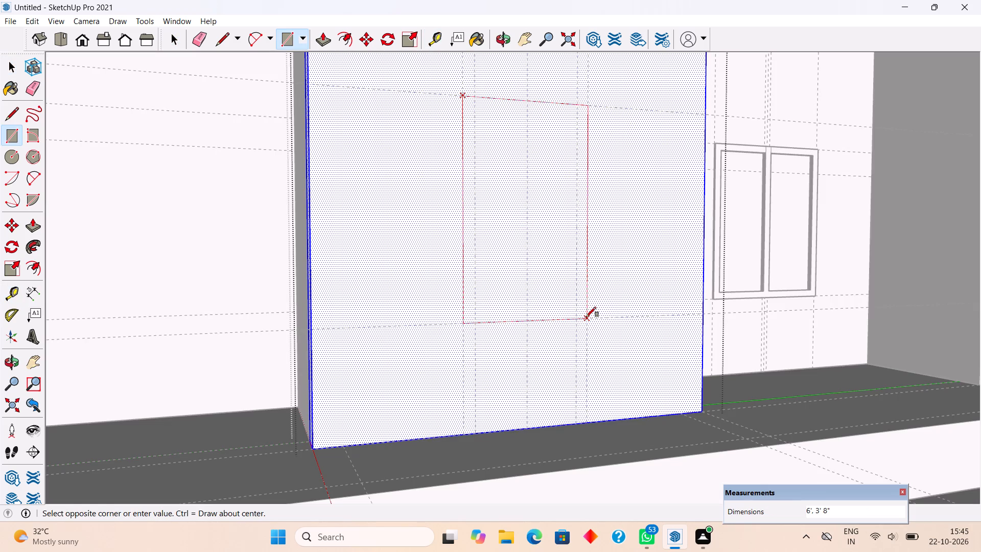
Push the rectangle 9" through the projecting wall to cut a window opening, and close the wall group.
{"action": "key", "text": "p"}
{"action": "left_click_drag", "start_coordinate": [579, 300], "coordinate": [538, 201]}
{"action": "scroll", "coordinate": [544, 228], "scroll_direction": "down", "scroll_amount": 13}
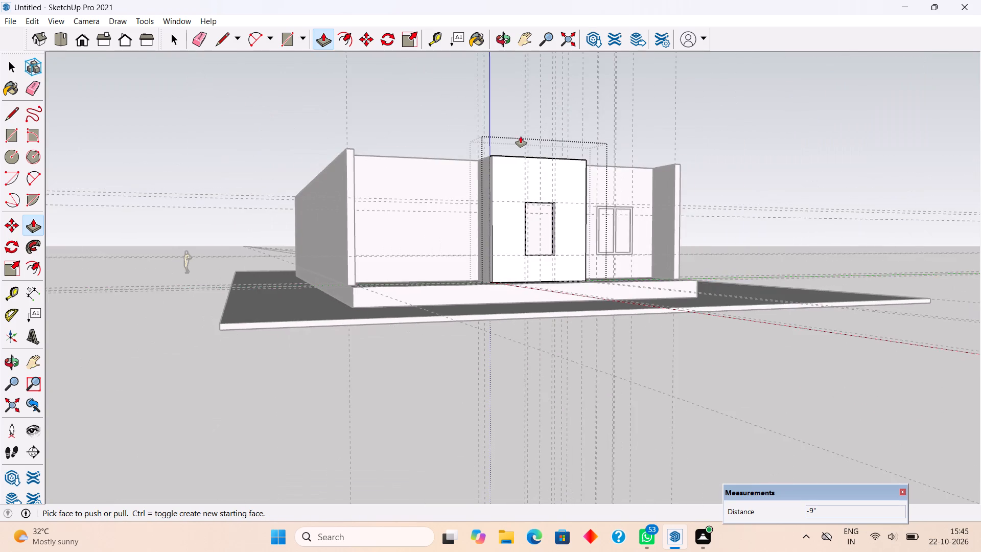
{"action": "scroll", "coordinate": [521, 136], "scroll_direction": "up", "scroll_amount": 6}
{"action": "middle_click_drag", "start_coordinate": [531, 181], "coordinate": [530, 225]}
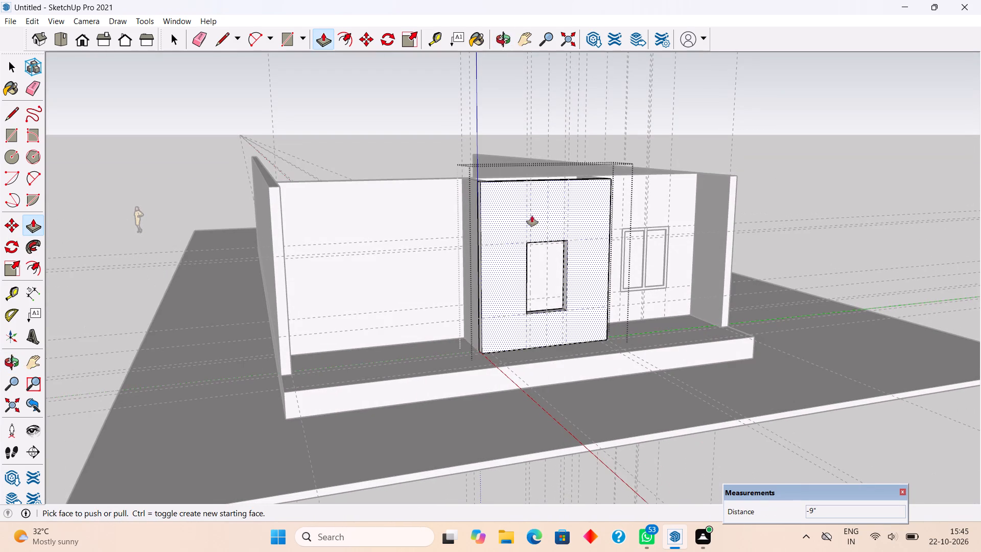
{"action": "key", "text": "space"}
{"action": "left_click", "coordinate": [508, 107]}
Draw a 6' by 3' 8" rectangle over the new window opening, corner to corner, outside the wall group.
{"action": "scroll", "coordinate": [560, 265], "scroll_direction": "up", "scroll_amount": 6}
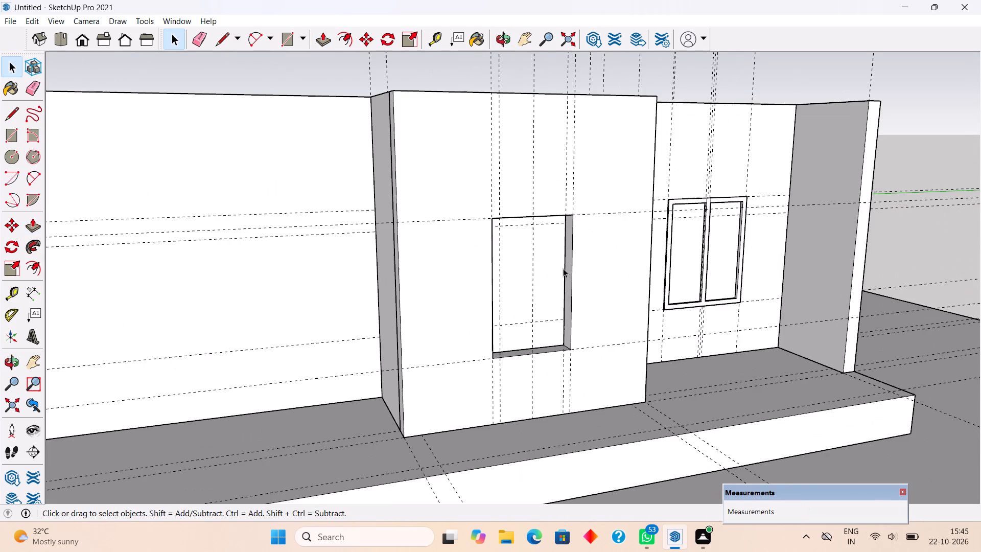
{"action": "scroll", "coordinate": [563, 268], "scroll_direction": "up", "scroll_amount": 2}
{"action": "middle_click_drag", "start_coordinate": [569, 235], "coordinate": [589, 191]}
{"action": "key", "text": "r"}
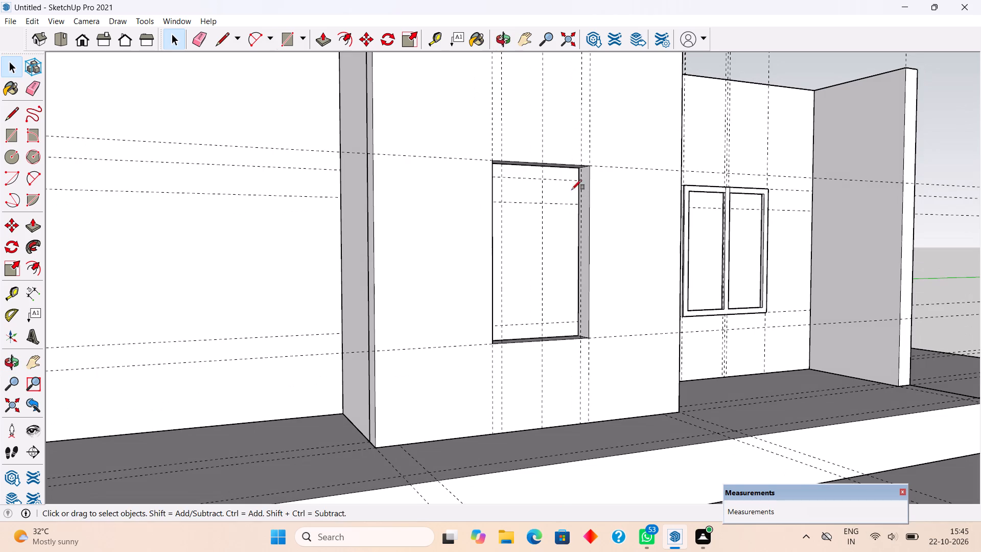
{"action": "left_click", "coordinate": [492, 160]}
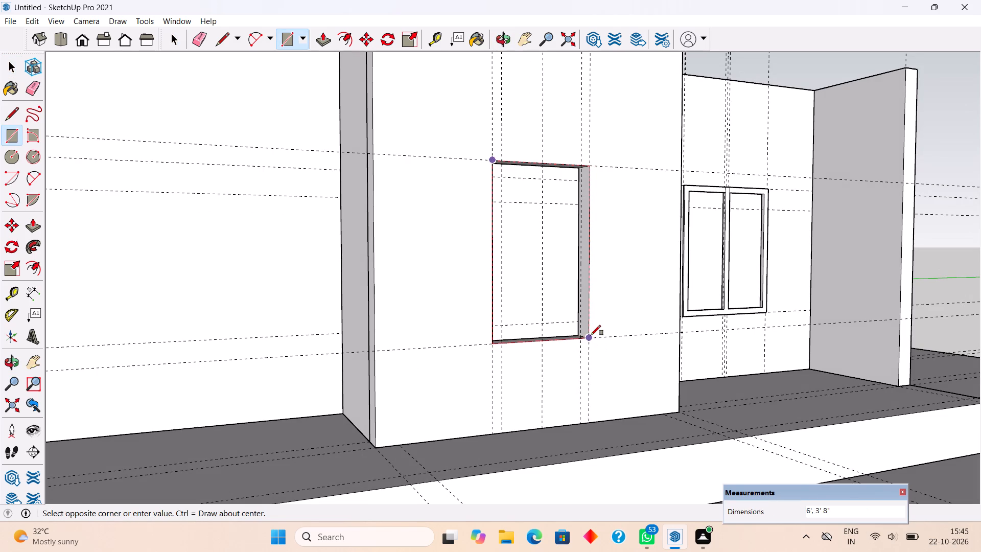
{"action": "left_click", "coordinate": [591, 335]}
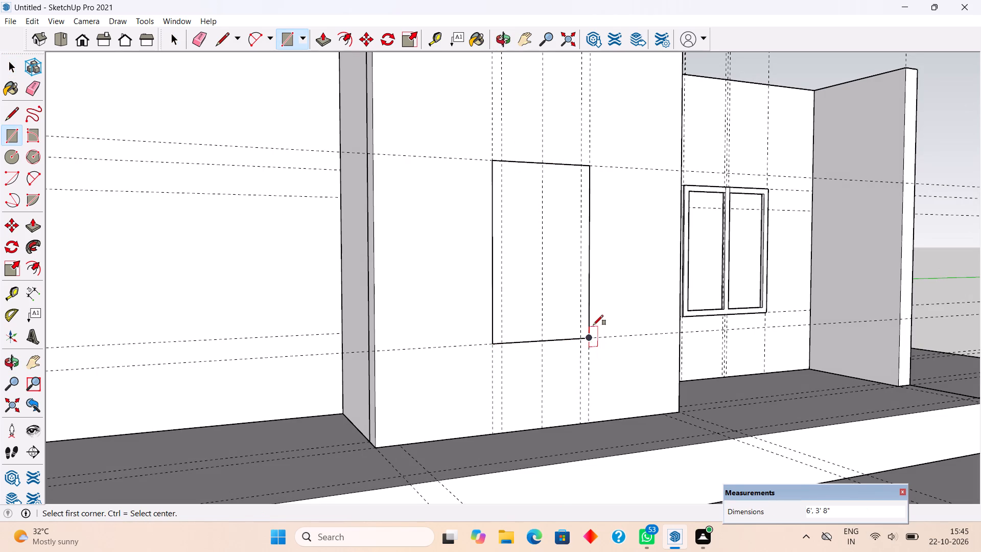
Offset the new window rectangle 3" inward and delete the inner face to leave a frame outline.
{"action": "key", "text": "f"}
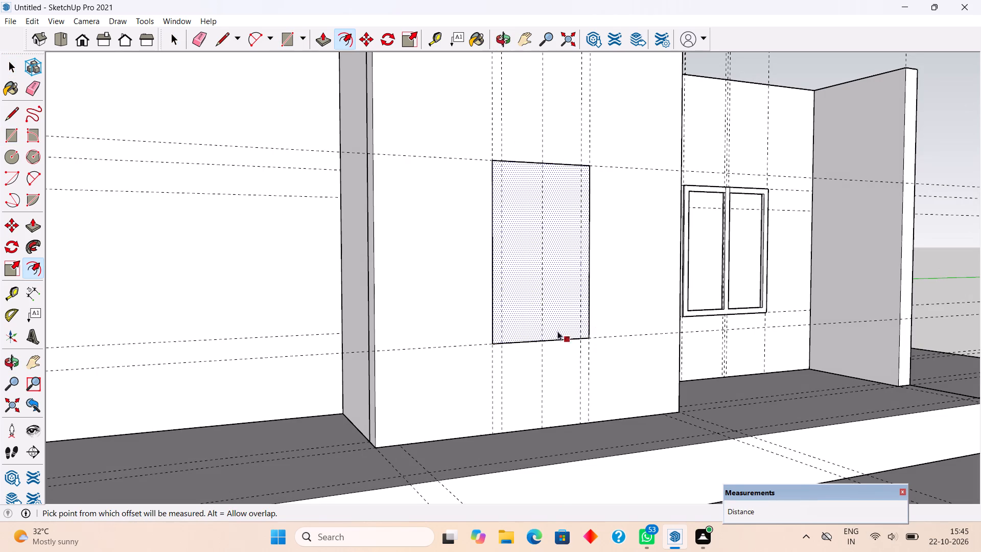
{"action": "left_click", "coordinate": [556, 332]}
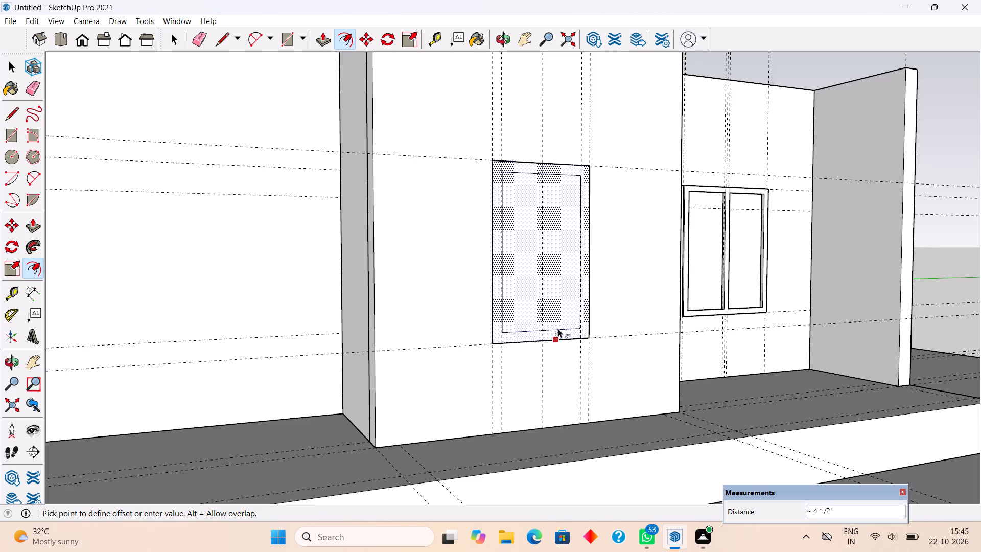
{"action": "type", "text": "3\""}
{"action": "key", "text": "Return"}
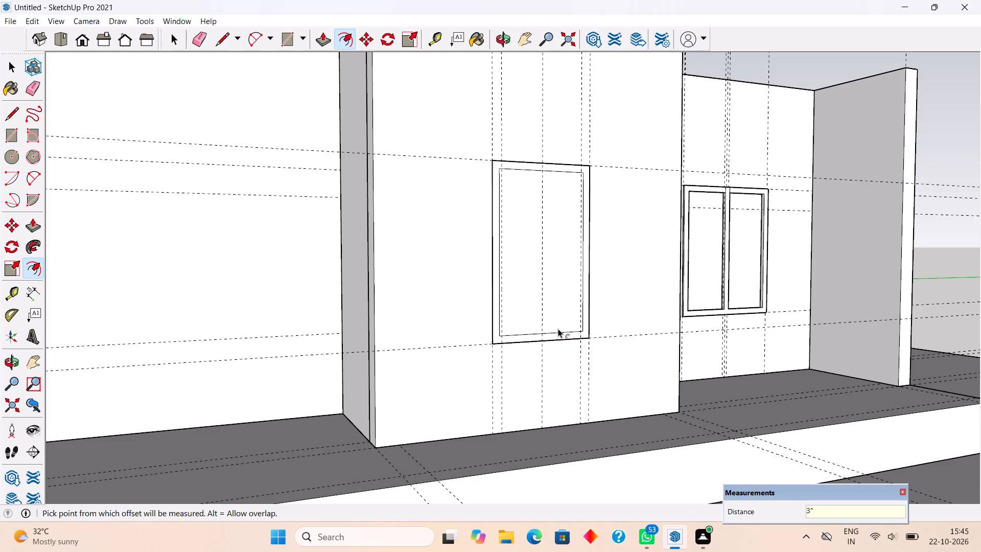
{"action": "key", "text": "space"}
{"action": "key", "text": "space"}
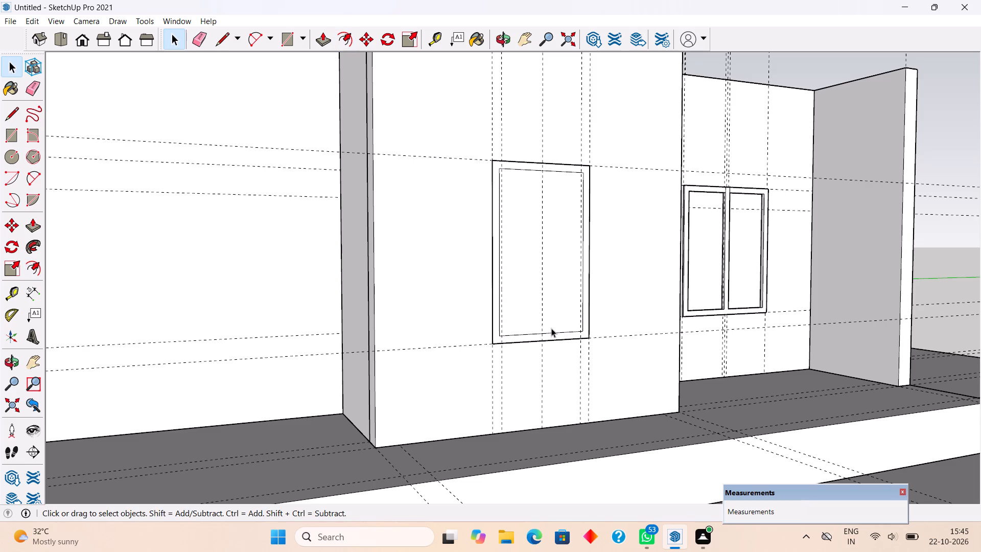
{"action": "scroll", "coordinate": [551, 328], "scroll_direction": "up", "scroll_amount": 4}
{"action": "left_click", "coordinate": [581, 323]}
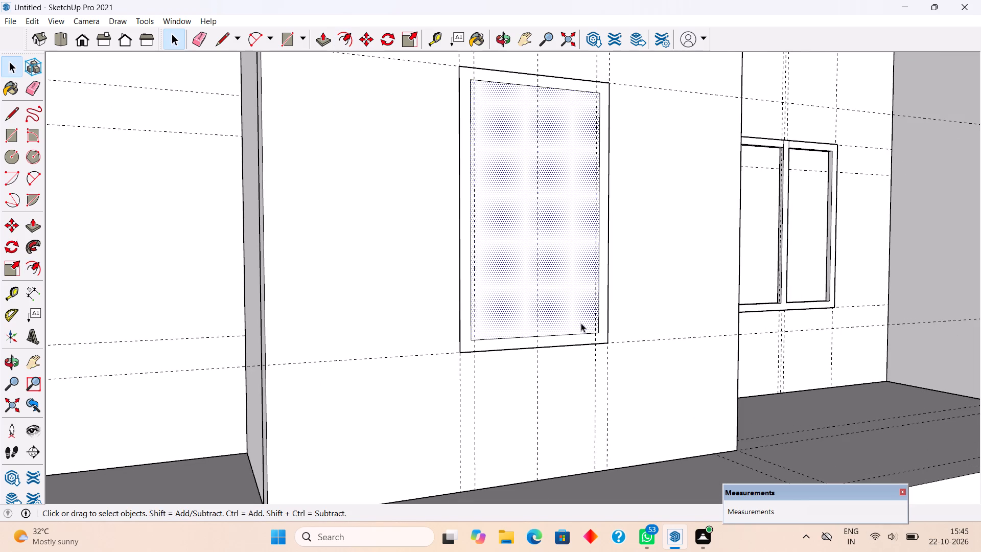
{"action": "key", "text": "Delete"}
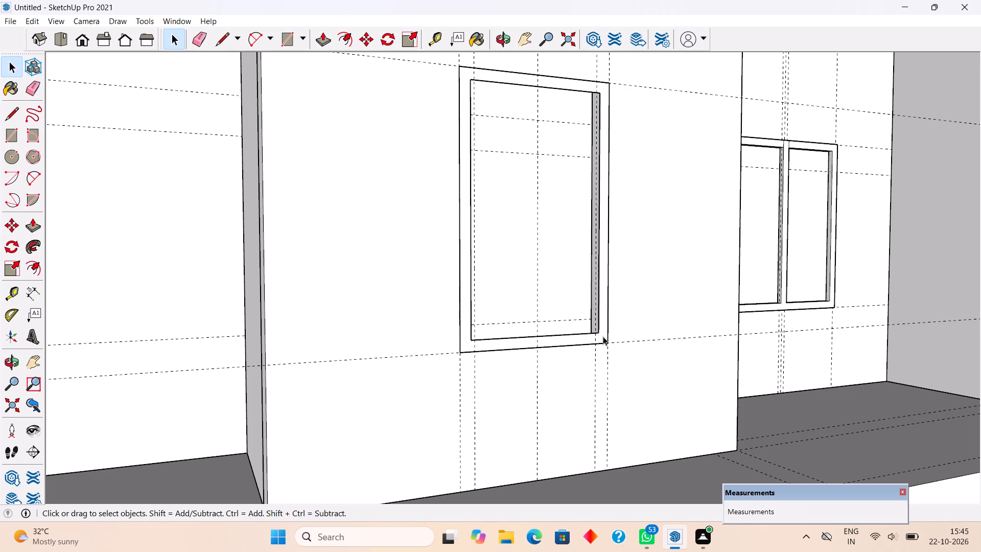
Extrude the window frame outline 6" outward from the projecting wall and make the frame a group.
{"action": "left_click", "coordinate": [603, 336]}
{"action": "key", "text": "p"}
{"action": "left_click", "coordinate": [603, 337]}
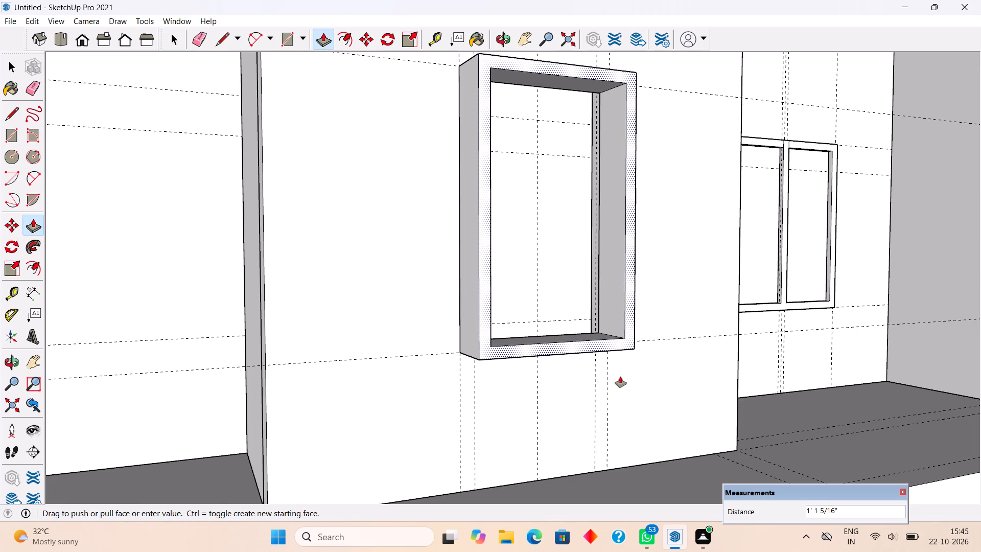
{"action": "type", "text": "6\""}
{"action": "key", "text": "Return"}
{"action": "key", "text": "space"}
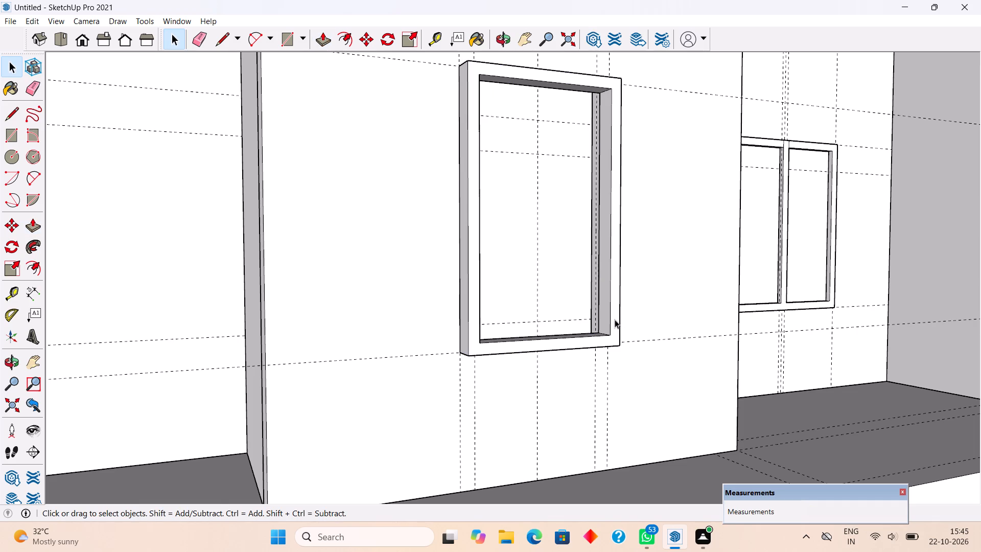
{"action": "triple_click", "coordinate": [609, 318]}
{"action": "right_click", "coordinate": [609, 318]}
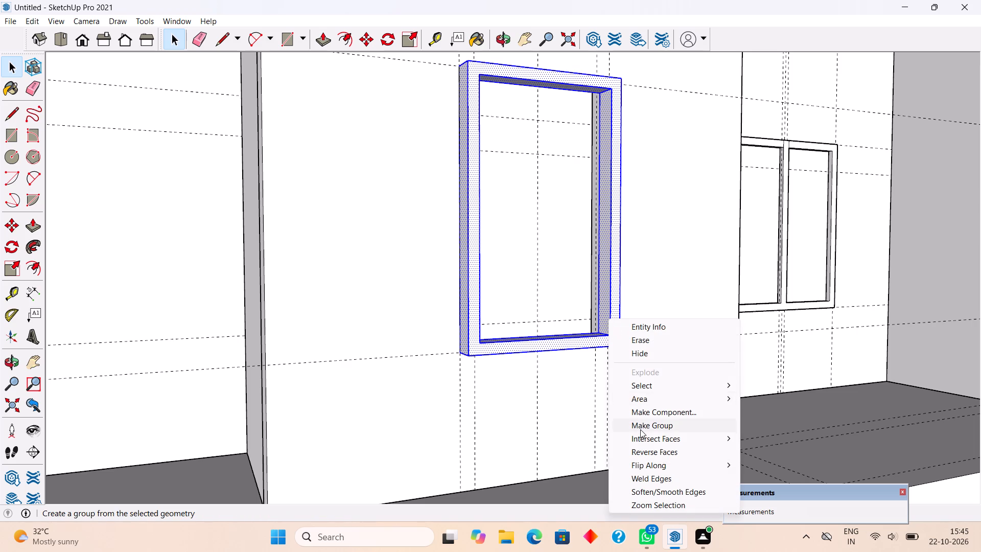
{"action": "left_click", "coordinate": [640, 429]}
Move the frame group back into the opening, aligning its lower outer front corner with the opening's corner on the wall face.
{"action": "middle_click_drag", "start_coordinate": [586, 364], "coordinate": [605, 441]}
{"action": "scroll", "coordinate": [628, 436], "scroll_direction": "up", "scroll_amount": 6}
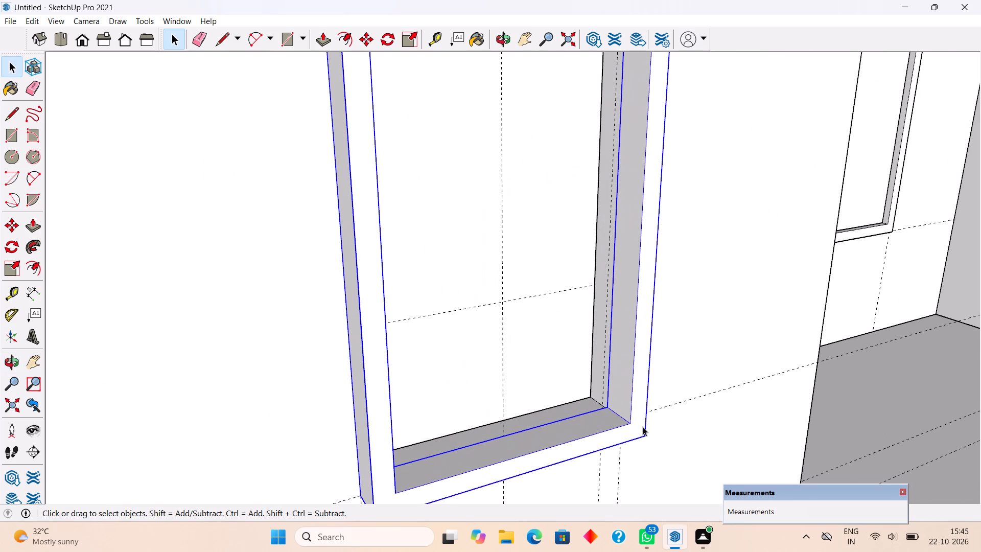
{"action": "key", "text": "m"}
{"action": "left_click", "coordinate": [645, 439]}
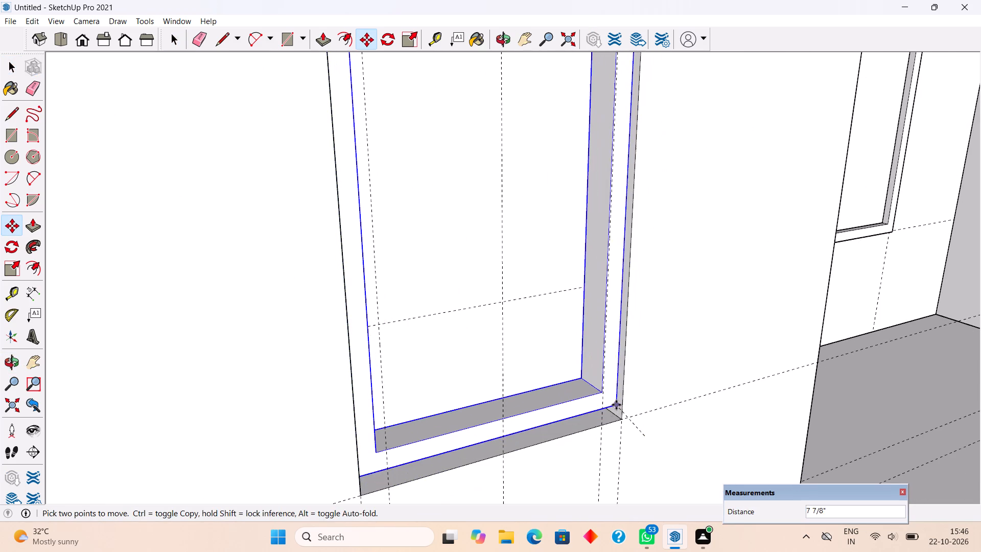
{"action": "left_click", "coordinate": [618, 418]}
{"action": "scroll", "coordinate": [622, 418], "scroll_direction": "up", "scroll_amount": 2}
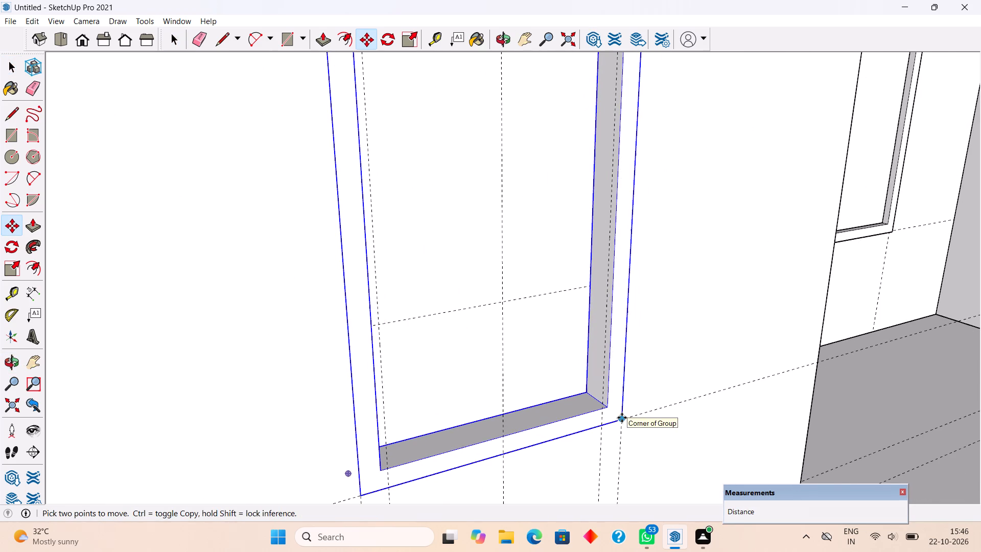
{"action": "scroll", "coordinate": [622, 418], "scroll_direction": "up", "scroll_amount": 2}
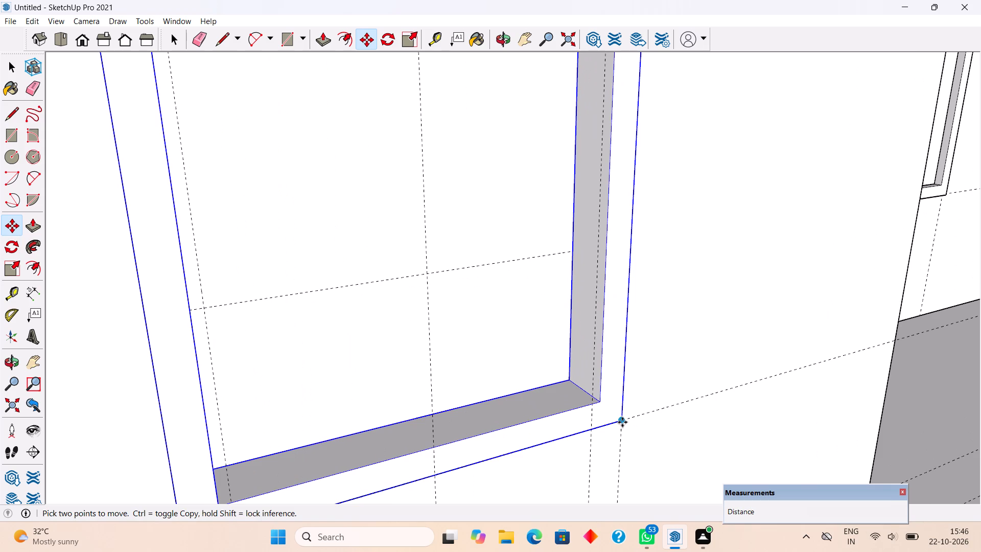
{"action": "key", "text": "space"}
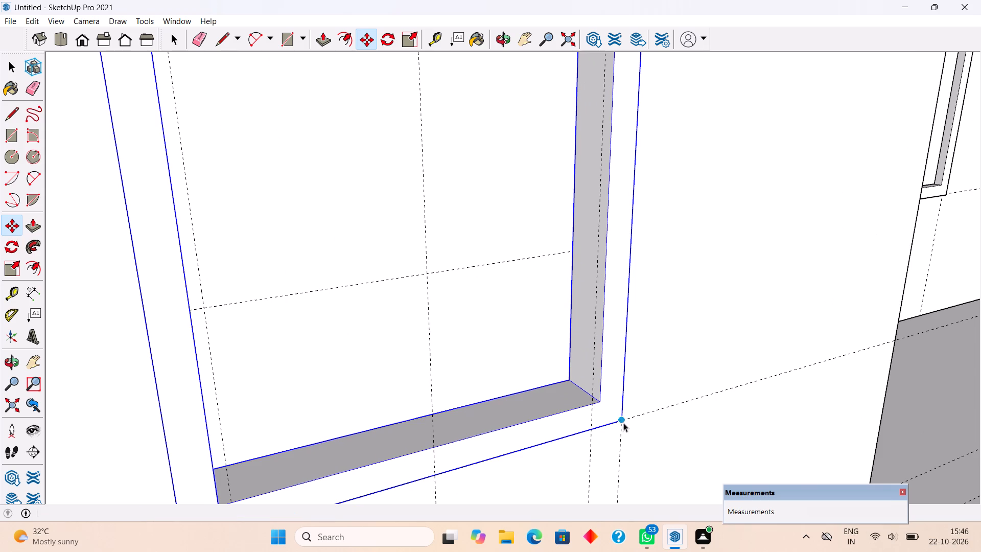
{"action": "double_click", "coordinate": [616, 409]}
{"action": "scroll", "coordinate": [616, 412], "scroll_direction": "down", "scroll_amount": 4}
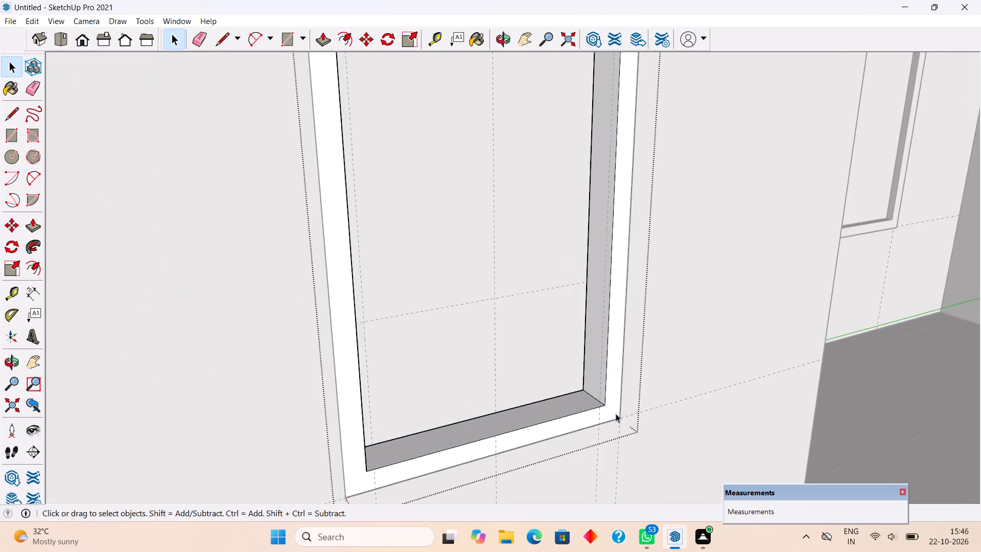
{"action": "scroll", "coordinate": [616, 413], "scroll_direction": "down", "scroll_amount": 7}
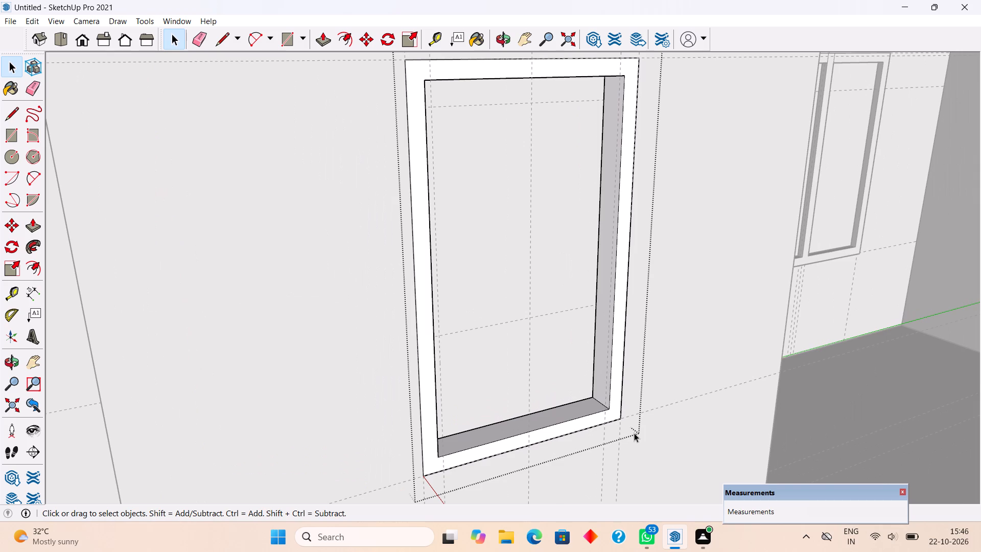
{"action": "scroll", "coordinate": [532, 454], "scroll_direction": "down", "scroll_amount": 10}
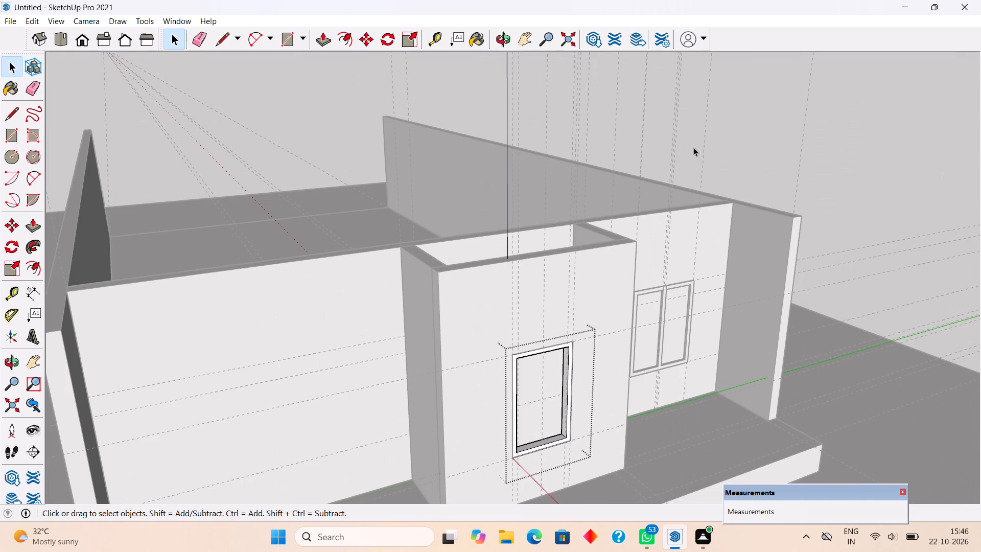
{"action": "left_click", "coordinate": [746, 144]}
Add a vertical guide through the middle of the frame's inner side face, at the midpoint of its depth.
{"action": "middle_click_drag", "start_coordinate": [722, 328], "coordinate": [447, 221]}
{"action": "scroll", "coordinate": [370, 365], "scroll_direction": "up", "scroll_amount": 4}
{"action": "middle_click_drag", "start_coordinate": [395, 366], "coordinate": [465, 369]}
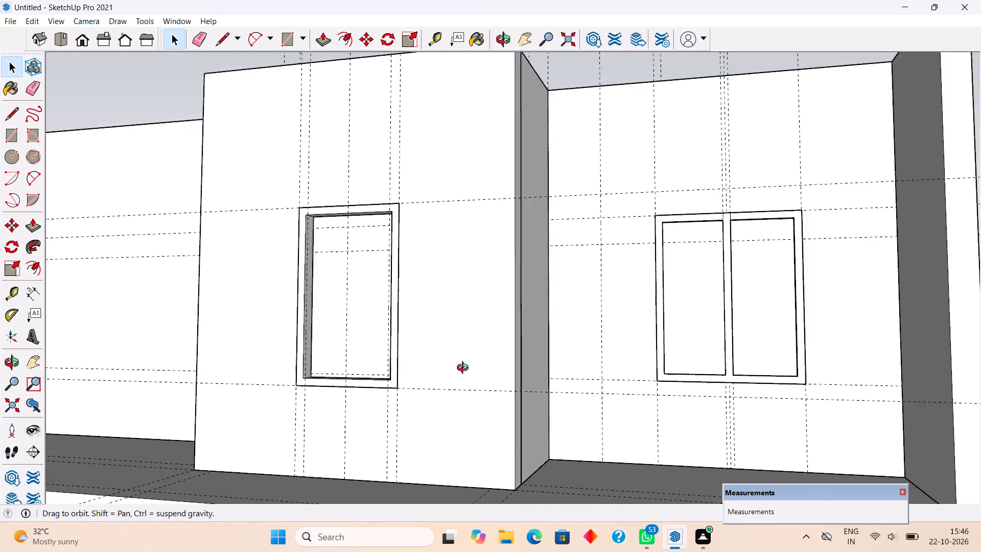
{"action": "middle_click_drag", "start_coordinate": [465, 369], "coordinate": [556, 417]}
{"action": "middle_click_drag", "start_coordinate": [349, 353], "coordinate": [401, 382]}
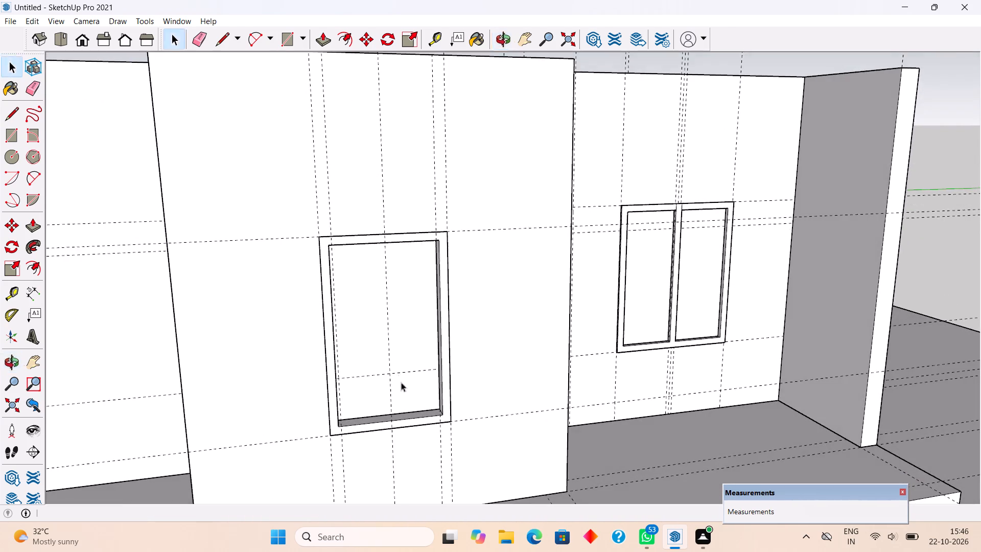
{"action": "scroll", "coordinate": [401, 382], "scroll_direction": "up", "scroll_amount": 1}
{"action": "key", "text": "c"}
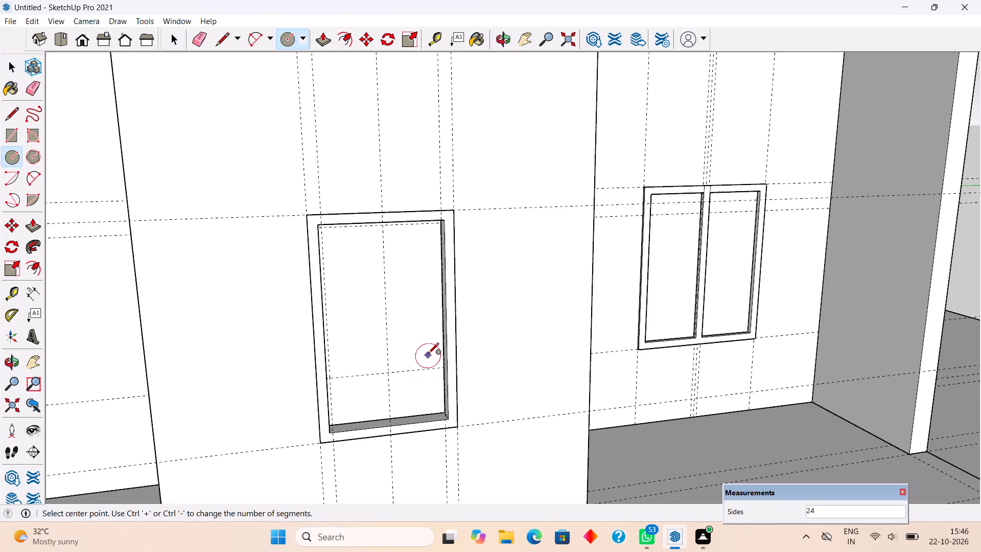
{"action": "key", "text": "t"}
{"action": "middle_click_drag", "start_coordinate": [493, 359], "coordinate": [265, 363]}
{"action": "scroll", "coordinate": [239, 327], "scroll_direction": "up", "scroll_amount": 4}
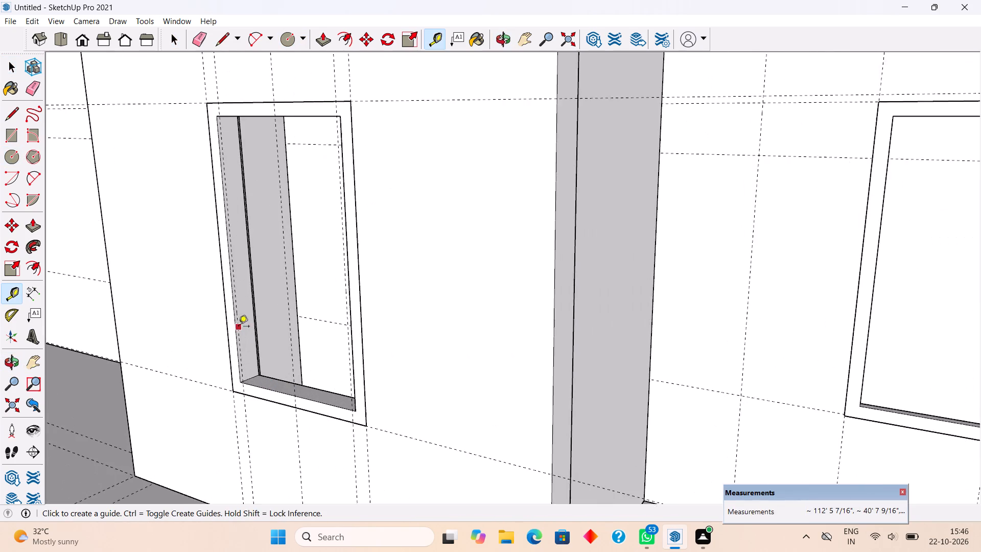
{"action": "scroll", "coordinate": [239, 327], "scroll_direction": "up", "scroll_amount": 7}
{"action": "middle_click_drag", "start_coordinate": [318, 326], "coordinate": [230, 367]}
{"action": "scroll", "coordinate": [231, 353], "scroll_direction": "up", "scroll_amount": 5}
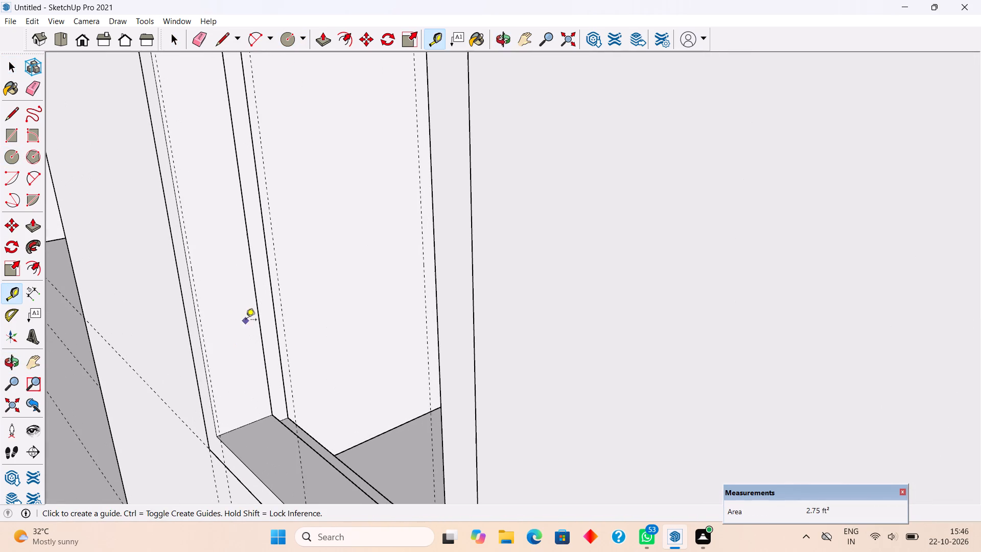
{"action": "left_click", "coordinate": [256, 311]}
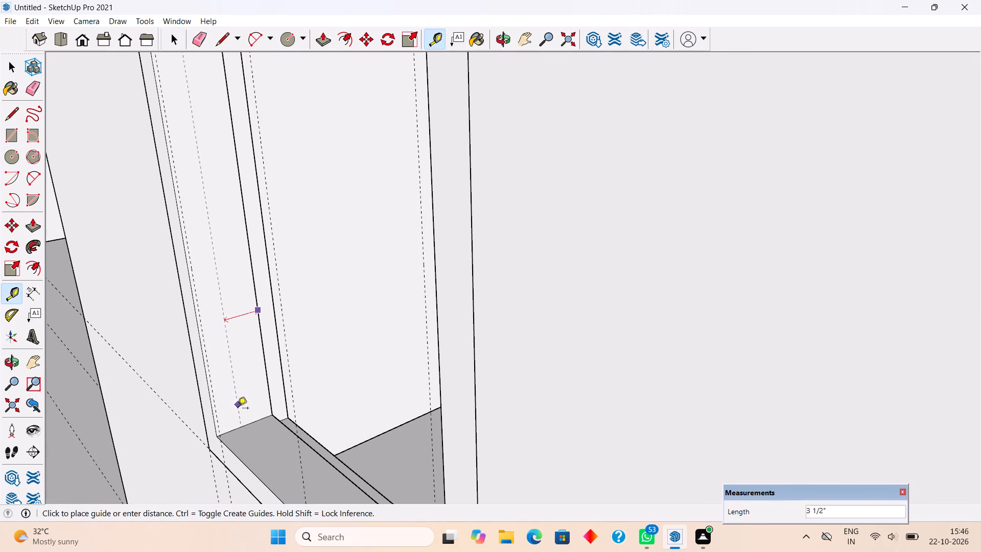
{"action": "left_click", "coordinate": [245, 422]}
{"action": "scroll", "coordinate": [245, 422], "scroll_direction": "down", "scroll_amount": 10}
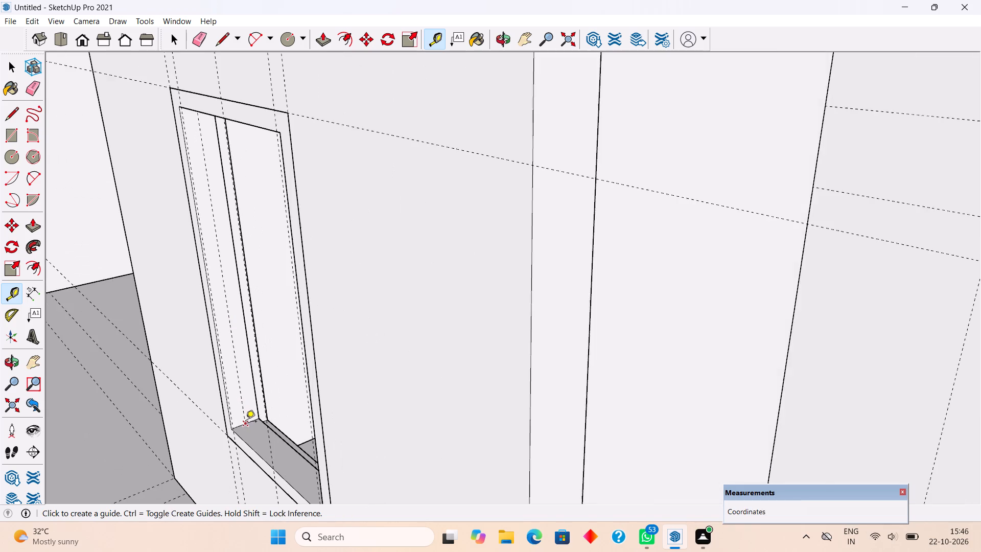
Draw a circle of about 13/16" radius centred on the new guide, near the top of the frame's inner side face.
{"action": "scroll", "coordinate": [207, 196], "scroll_direction": "up", "scroll_amount": 5}
{"action": "middle_click_drag", "start_coordinate": [229, 162], "coordinate": [235, 100]}
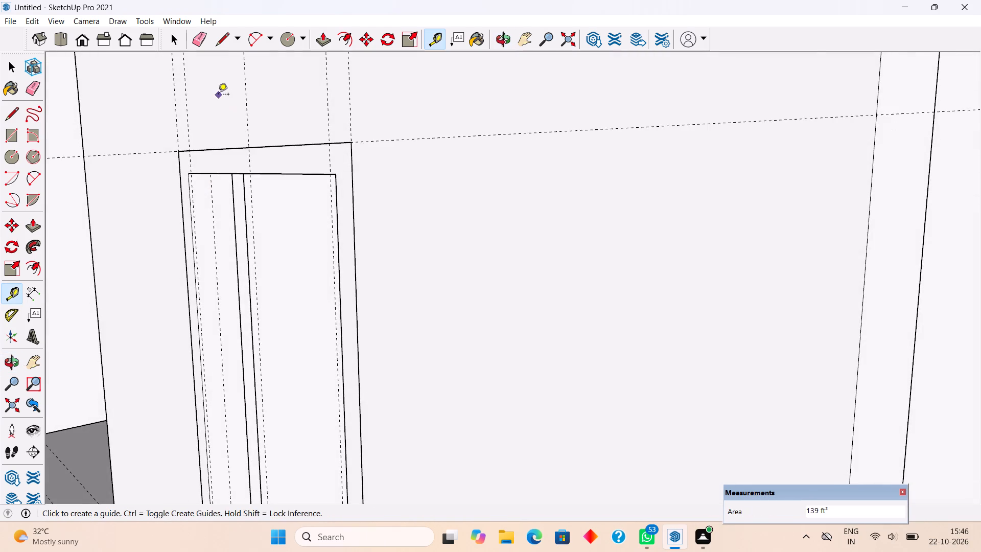
{"action": "scroll", "coordinate": [218, 95], "scroll_direction": "down", "scroll_amount": 4}
{"action": "scroll", "coordinate": [194, 215], "scroll_direction": "up", "scroll_amount": 6}
{"action": "scroll", "coordinate": [224, 159], "scroll_direction": "up", "scroll_amount": 4}
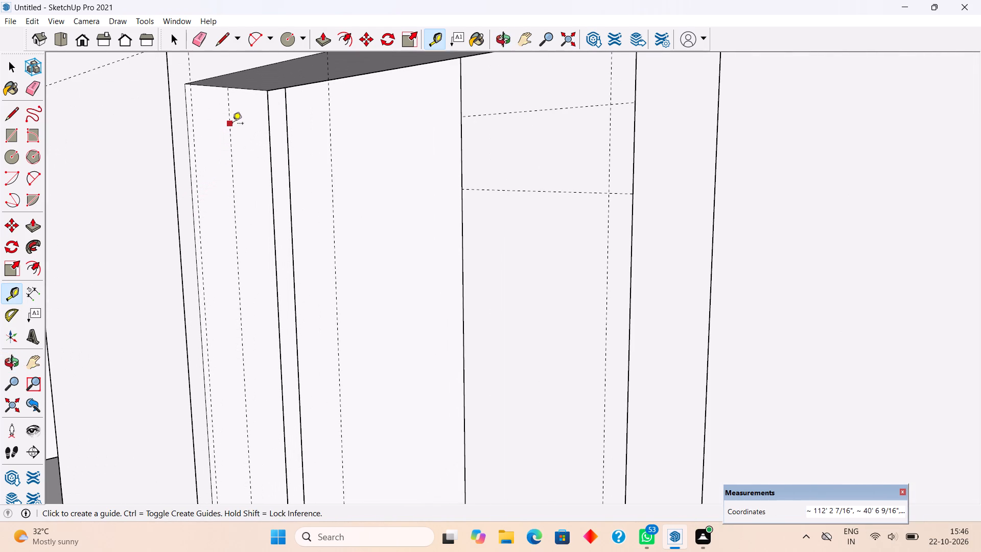
{"action": "key", "text": "c"}
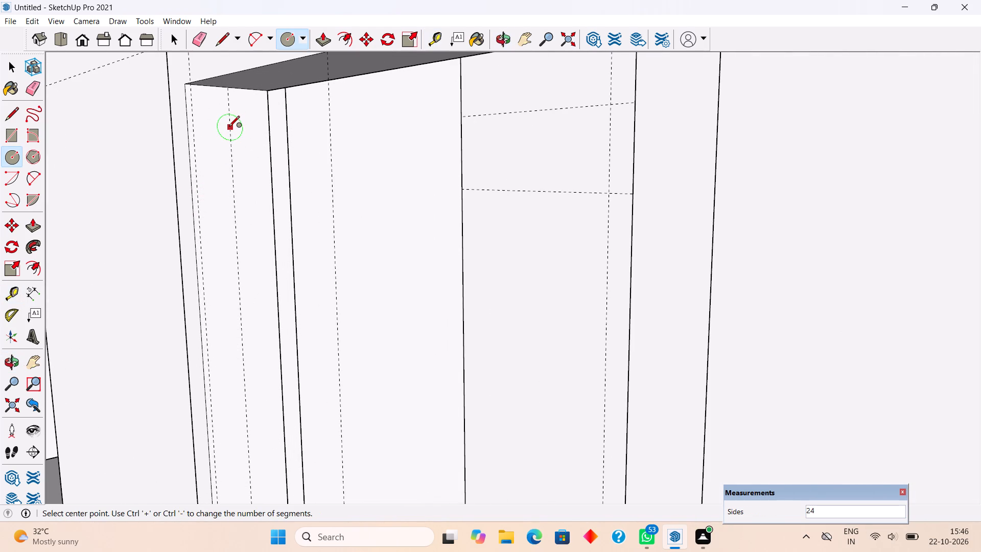
{"action": "left_click", "coordinate": [232, 141]}
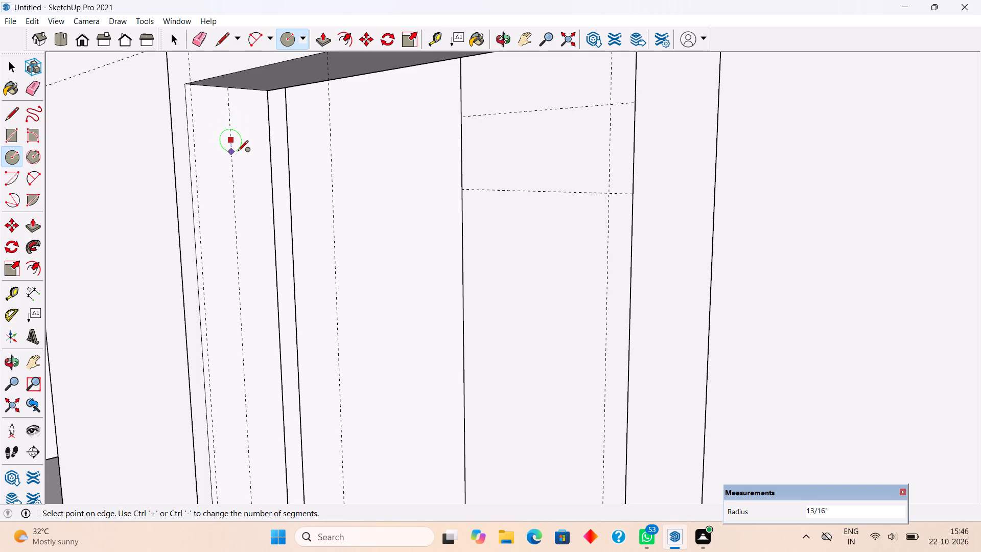
{"action": "left_click", "coordinate": [238, 152]}
Extrude the circle across the window opening to the frame's opposite side, and make the resulting round bar a group.
{"action": "key", "text": "p"}
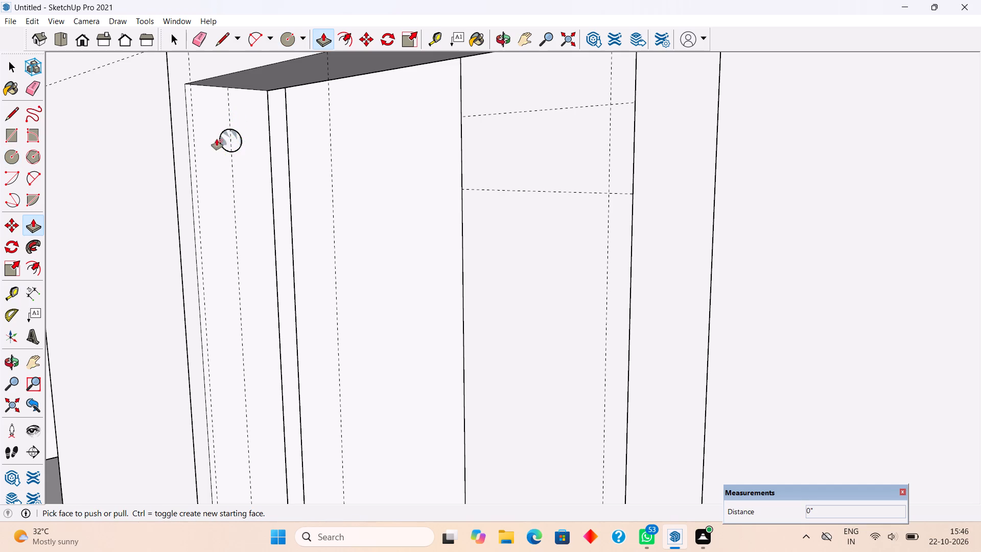
{"action": "left_click", "coordinate": [230, 141]}
{"action": "scroll", "coordinate": [298, 155], "scroll_direction": "down", "scroll_amount": 10}
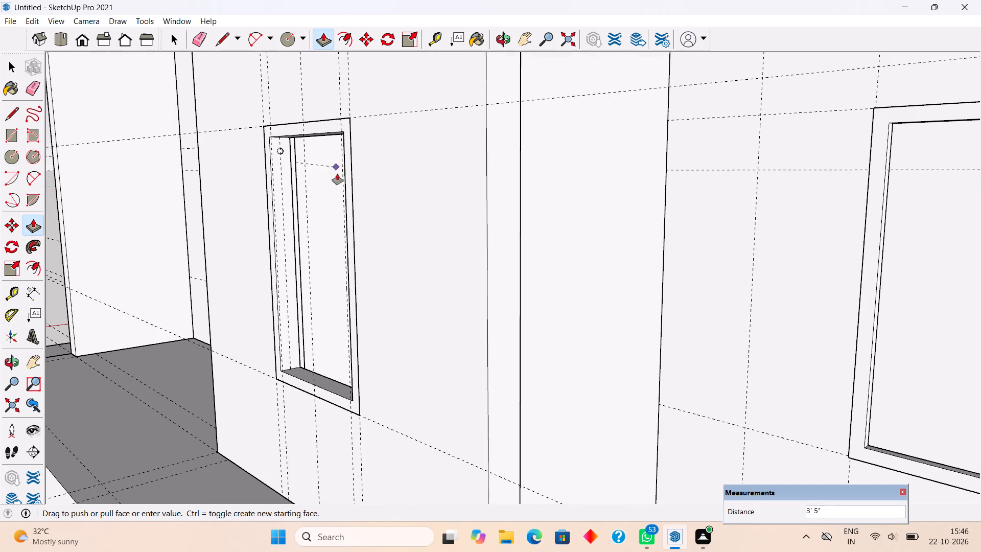
{"action": "left_click", "coordinate": [343, 185]}
{"action": "middle_click_drag", "start_coordinate": [326, 175], "coordinate": [507, 172]}
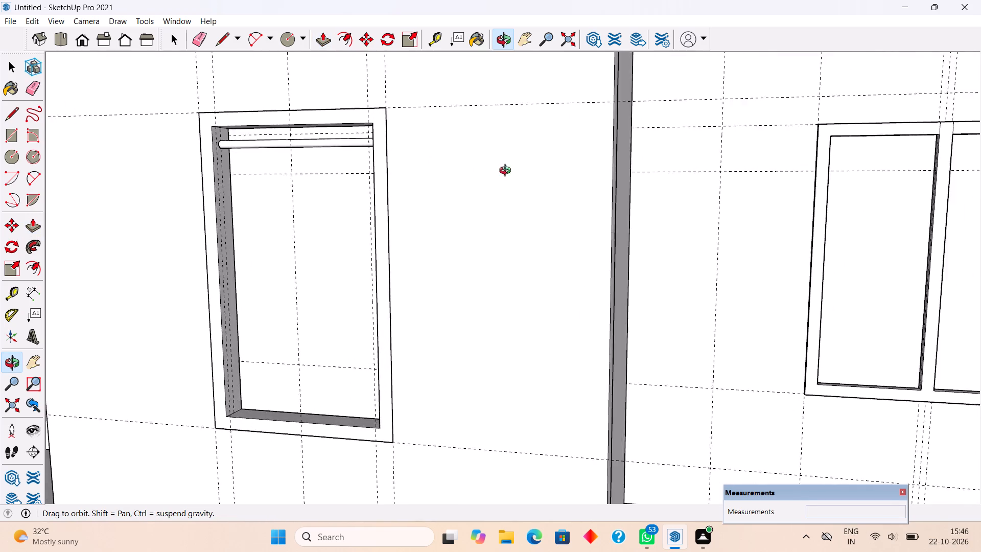
{"action": "middle_click_drag", "start_coordinate": [507, 172], "coordinate": [627, 199]}
{"action": "scroll", "coordinate": [627, 199], "scroll_direction": "down", "scroll_amount": 3}
{"action": "key", "text": "space"}
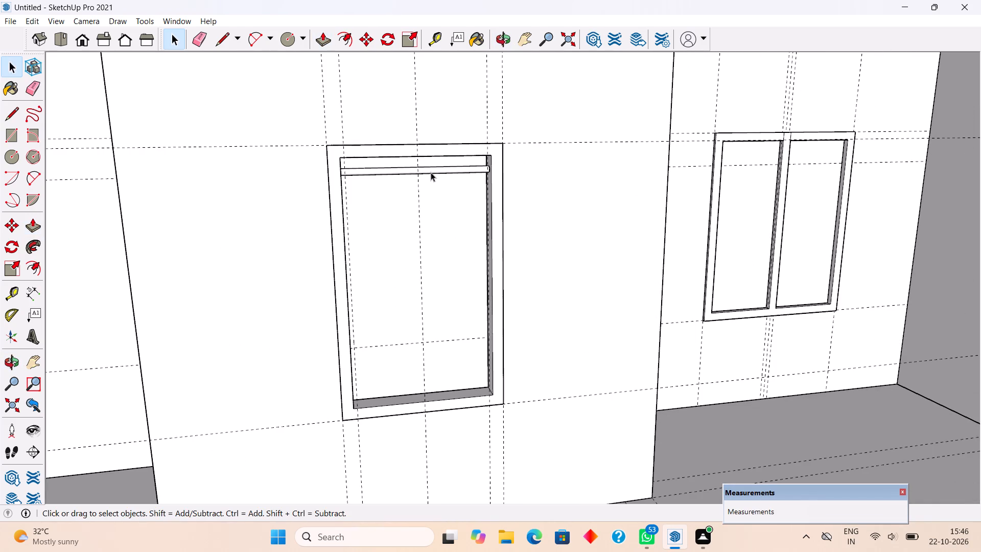
{"action": "triple_click", "coordinate": [431, 172]}
{"action": "right_click", "coordinate": [431, 172]}
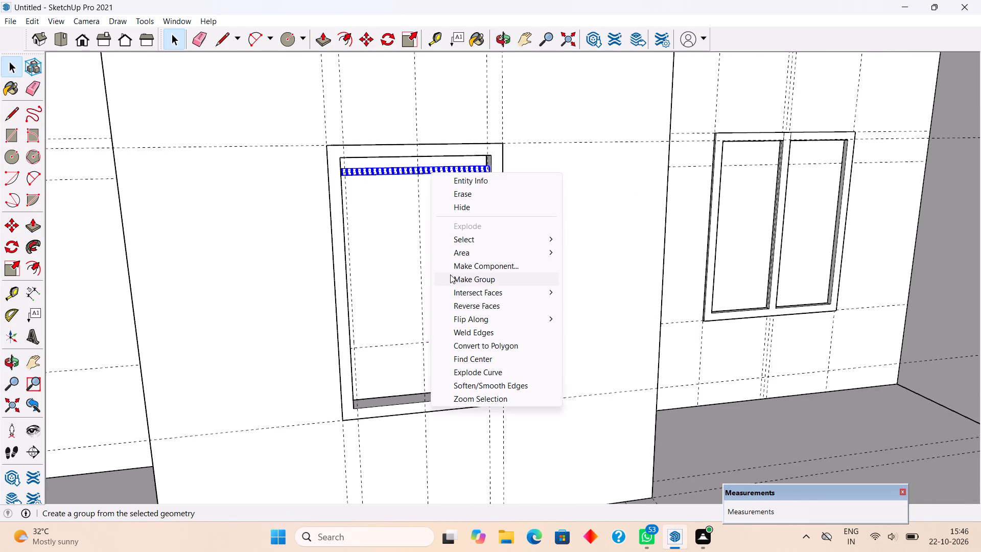
{"action": "left_click", "coordinate": [451, 277]}
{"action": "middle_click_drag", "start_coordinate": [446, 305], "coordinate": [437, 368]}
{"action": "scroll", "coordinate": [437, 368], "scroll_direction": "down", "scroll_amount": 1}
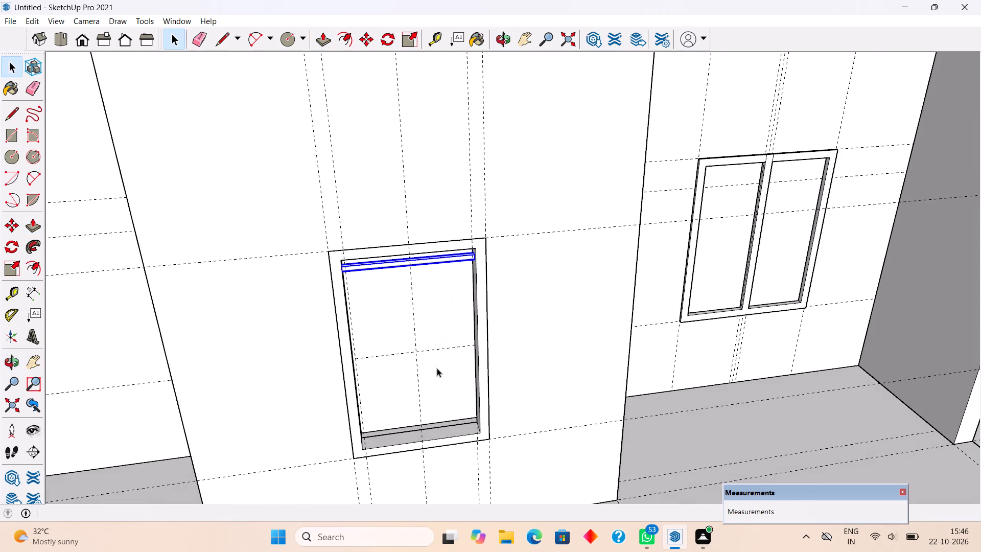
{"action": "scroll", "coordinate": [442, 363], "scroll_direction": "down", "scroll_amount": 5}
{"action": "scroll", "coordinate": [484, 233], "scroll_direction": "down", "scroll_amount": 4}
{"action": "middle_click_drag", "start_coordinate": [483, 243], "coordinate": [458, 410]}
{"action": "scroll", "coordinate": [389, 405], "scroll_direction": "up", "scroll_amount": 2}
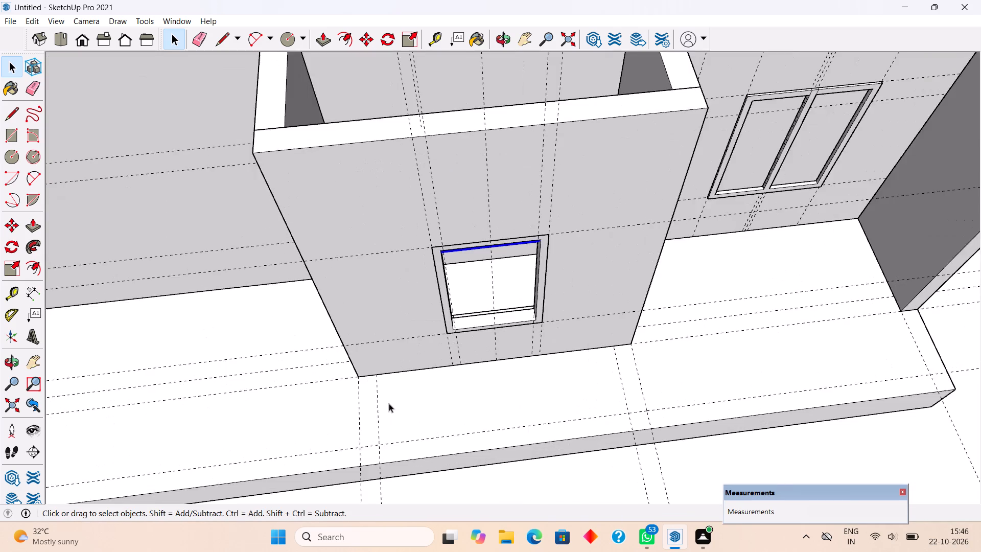
Add two crossing guides on the frame's bottom inner face: one 1' 7" from its side edge, one along the middle of its depth.
{"action": "scroll", "coordinate": [389, 403], "scroll_direction": "up", "scroll_amount": 16}
{"action": "key", "text": "t"}
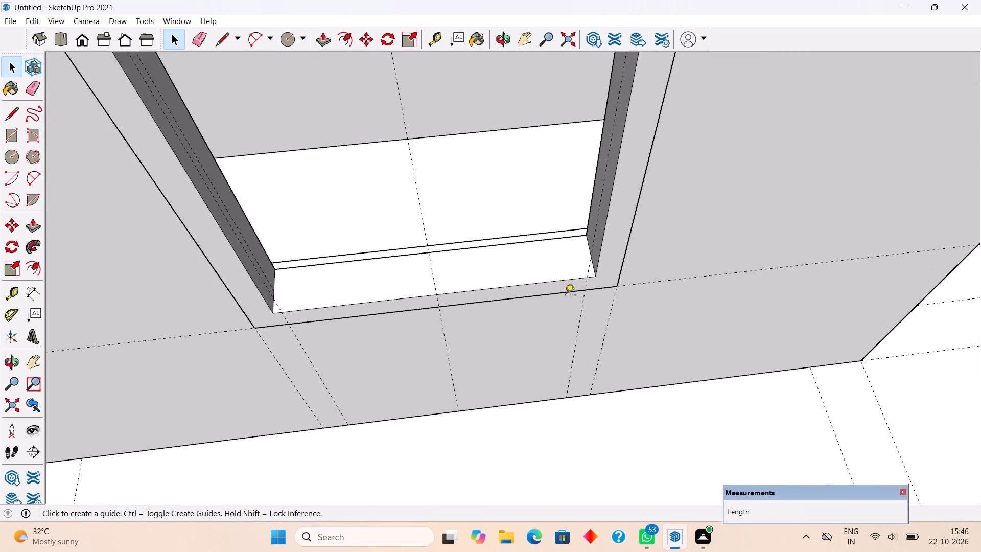
{"action": "left_click", "coordinate": [275, 278]}
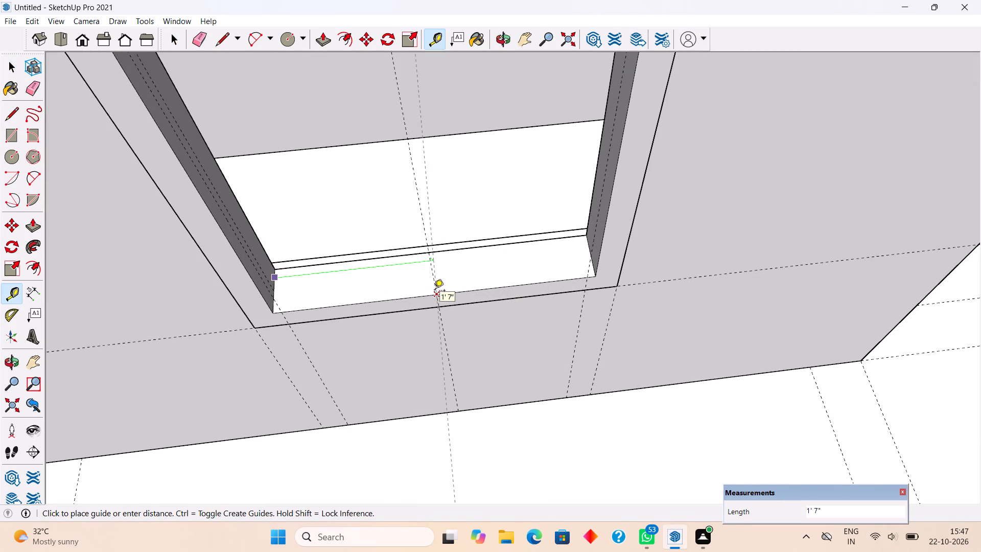
{"action": "left_click", "coordinate": [434, 291]}
{"action": "middle_click_drag", "start_coordinate": [440, 248], "coordinate": [437, 268]}
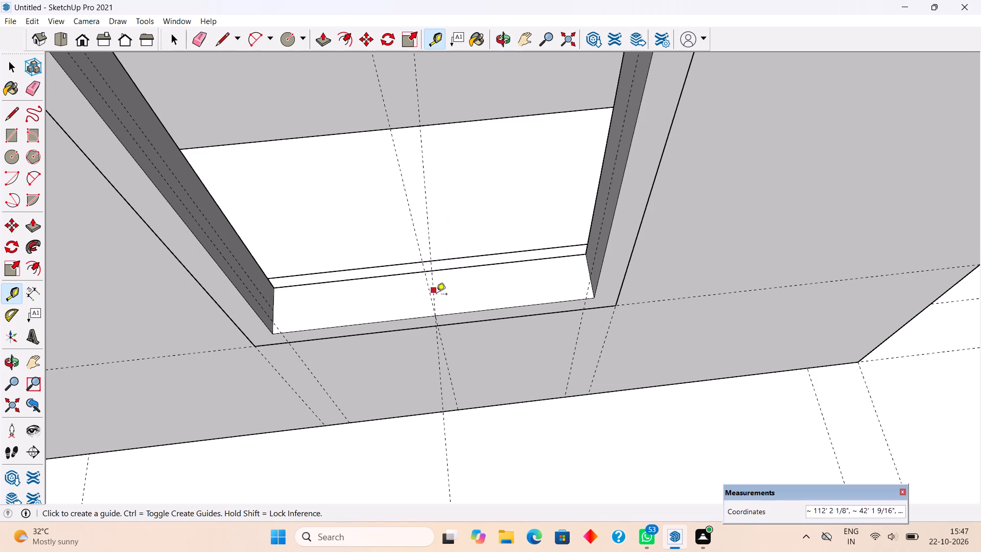
{"action": "left_click", "coordinate": [478, 310]}
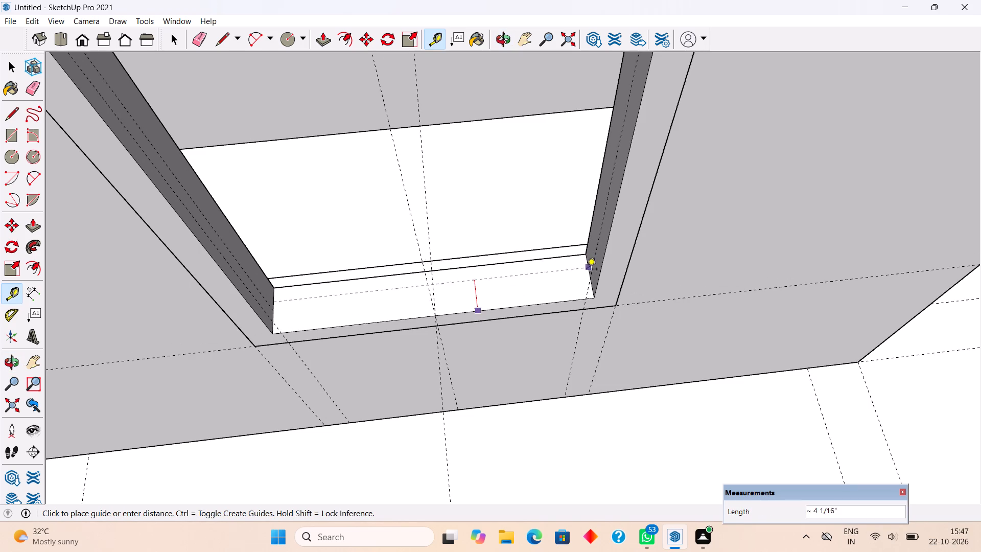
{"action": "left_click", "coordinate": [587, 271]}
Draw a circle of about 3/8" radius on the frame's bottom inner face, centred where the two new guides cross.
{"action": "scroll", "coordinate": [432, 305], "scroll_direction": "up", "scroll_amount": 8}
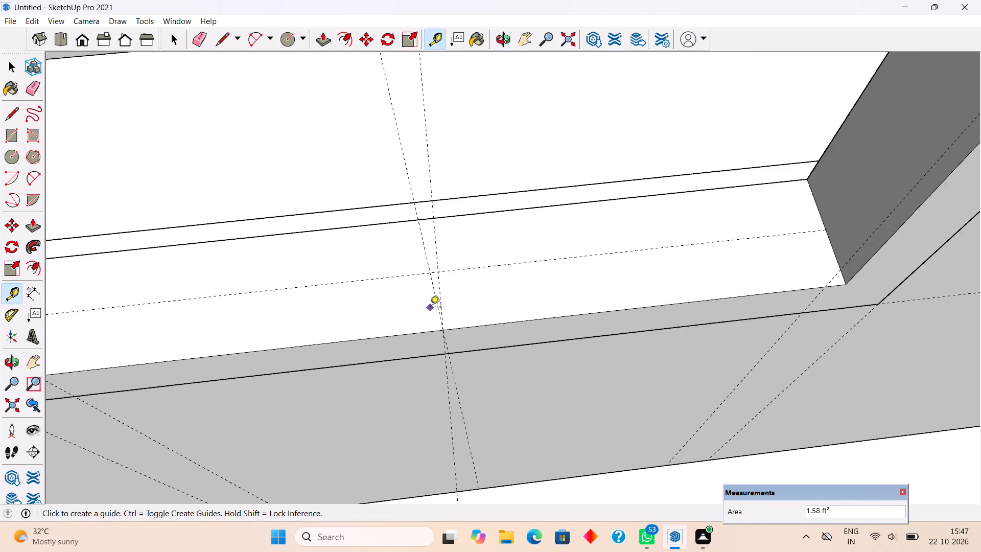
{"action": "scroll", "coordinate": [430, 308], "scroll_direction": "up", "scroll_amount": 3}
{"action": "key", "text": "c"}
{"action": "left_click", "coordinate": [440, 266]}
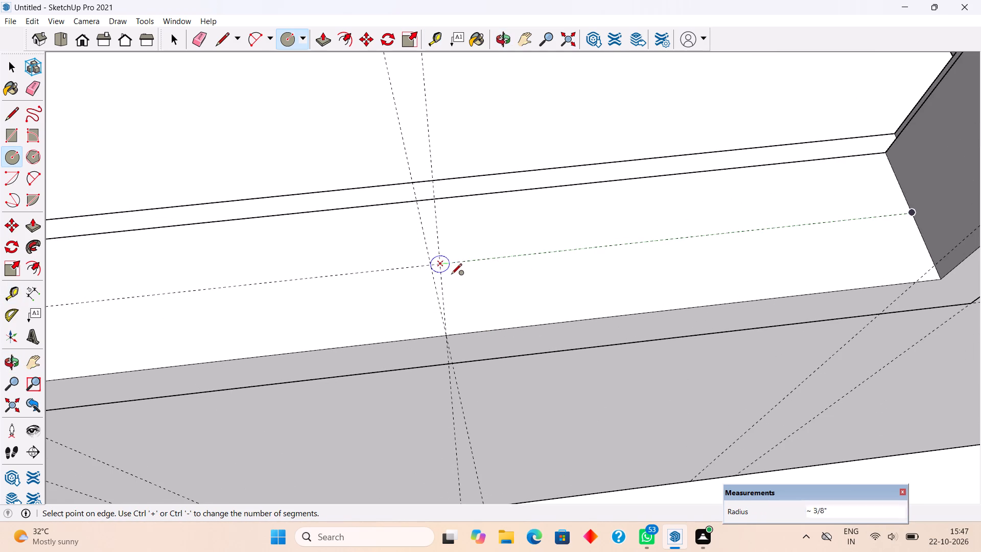
{"action": "left_click", "coordinate": [451, 275]}
Extrude the circle 5' 9" upward to the top of the frame to form a vertical round bar.
{"action": "key", "text": "p"}
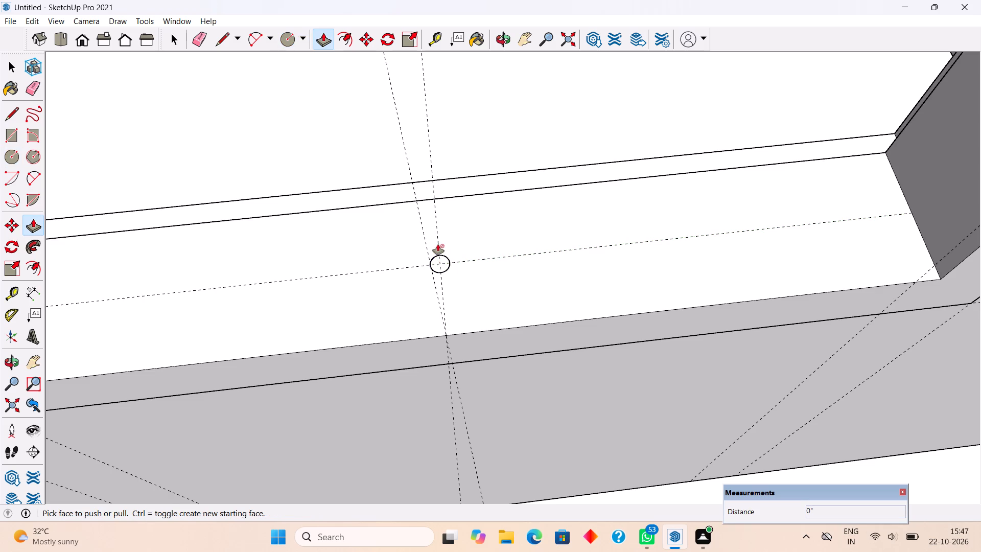
{"action": "left_click", "coordinate": [440, 262]}
{"action": "scroll", "coordinate": [439, 237], "scroll_direction": "down", "scroll_amount": 12}
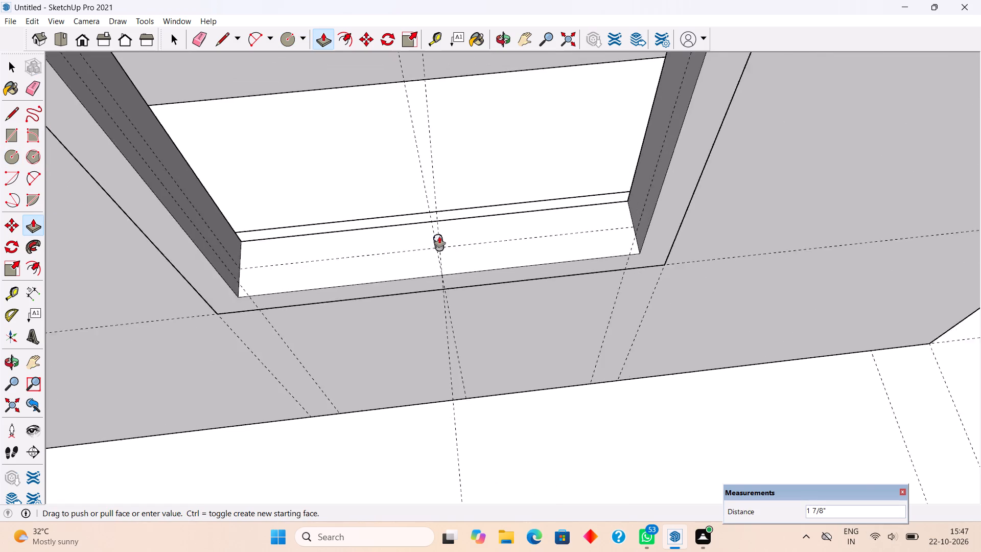
{"action": "scroll", "coordinate": [439, 237], "scroll_direction": "down", "scroll_amount": 15}
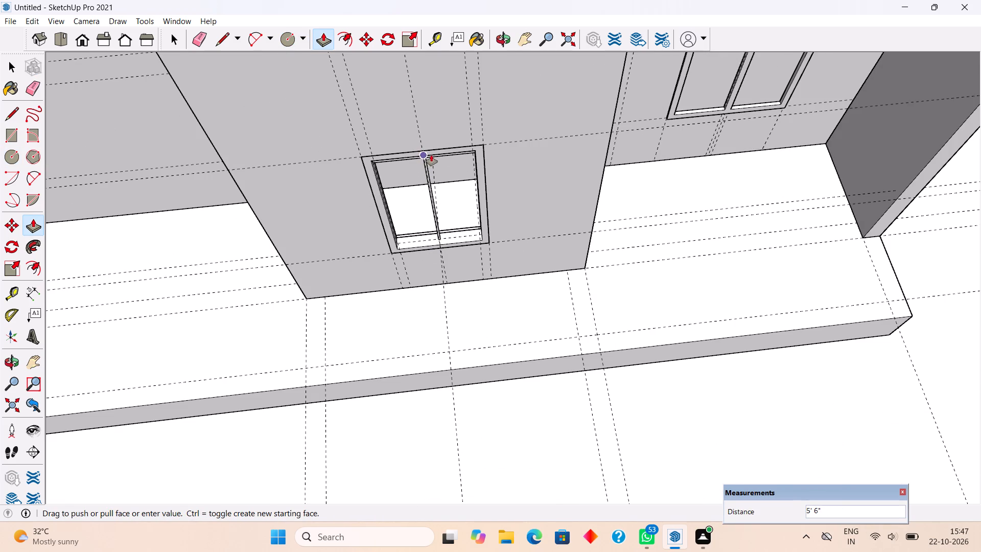
{"action": "left_click", "coordinate": [434, 153]}
Select the whole vertical round bar and make it a group.
{"action": "middle_click_drag", "start_coordinate": [454, 262], "coordinate": [466, 148]}
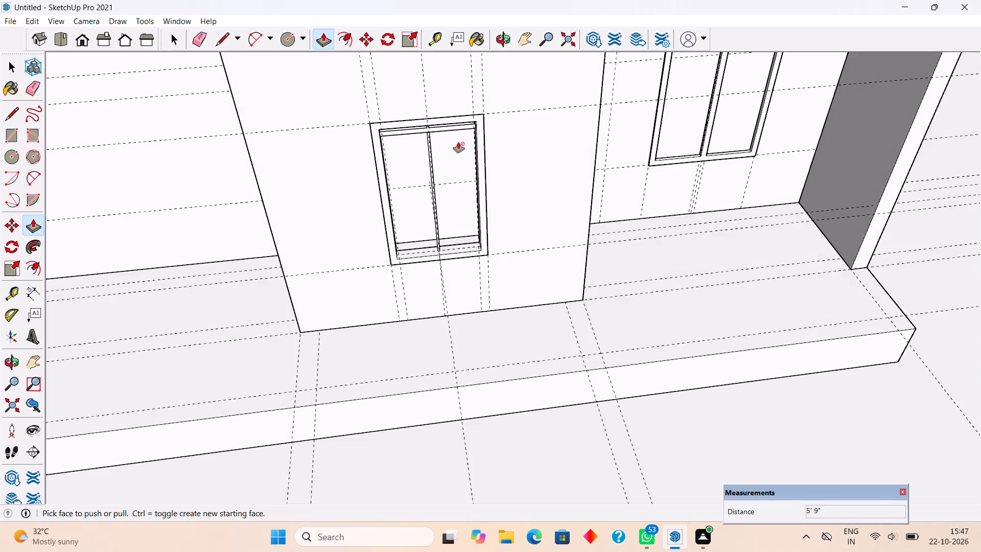
{"action": "middle_click_drag", "start_coordinate": [454, 212], "coordinate": [442, 130]}
{"action": "scroll", "coordinate": [442, 114], "scroll_direction": "up", "scroll_amount": 1}
{"action": "key", "text": "space"}
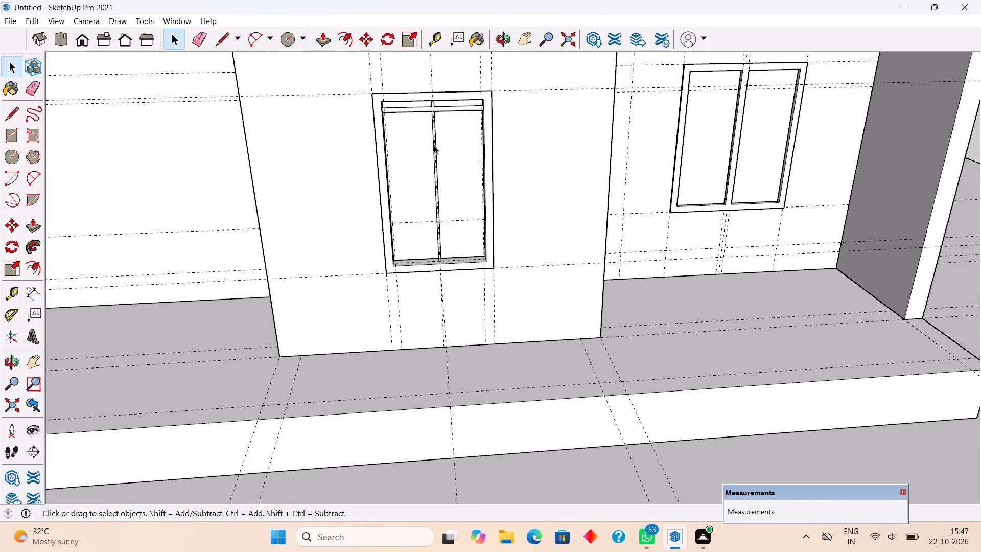
{"action": "double_click", "coordinate": [433, 146]}
{"action": "scroll", "coordinate": [433, 146], "scroll_direction": "up", "scroll_amount": 10}
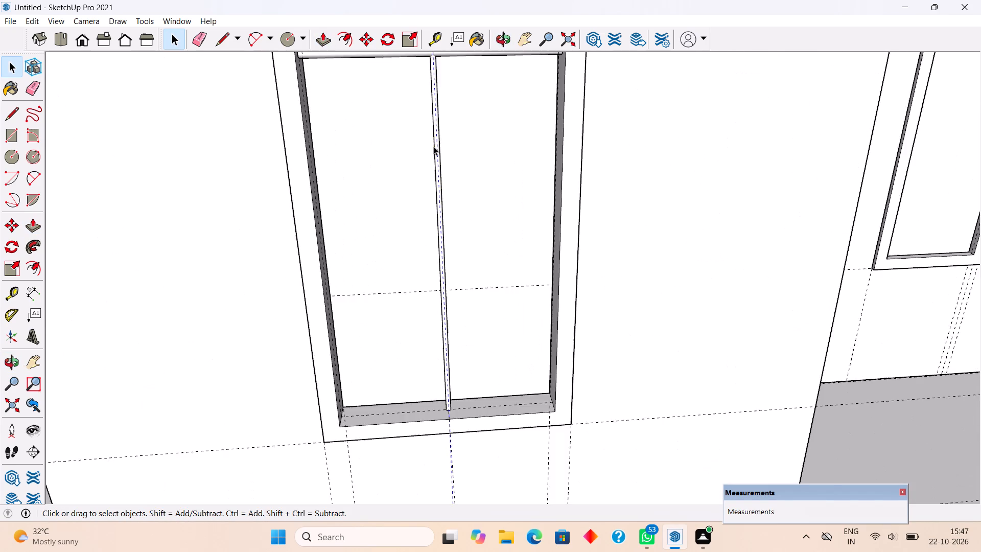
{"action": "scroll", "coordinate": [431, 186], "scroll_direction": "up", "scroll_amount": 3}
{"action": "middle_click_drag", "start_coordinate": [430, 186], "coordinate": [529, 125]}
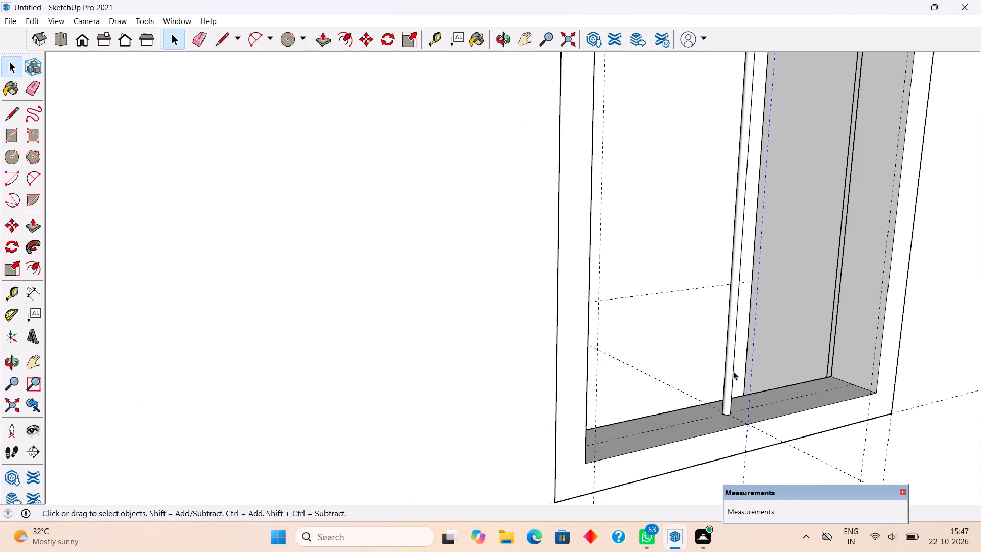
{"action": "triple_click", "coordinate": [730, 380]}
{"action": "right_click", "coordinate": [731, 380]}
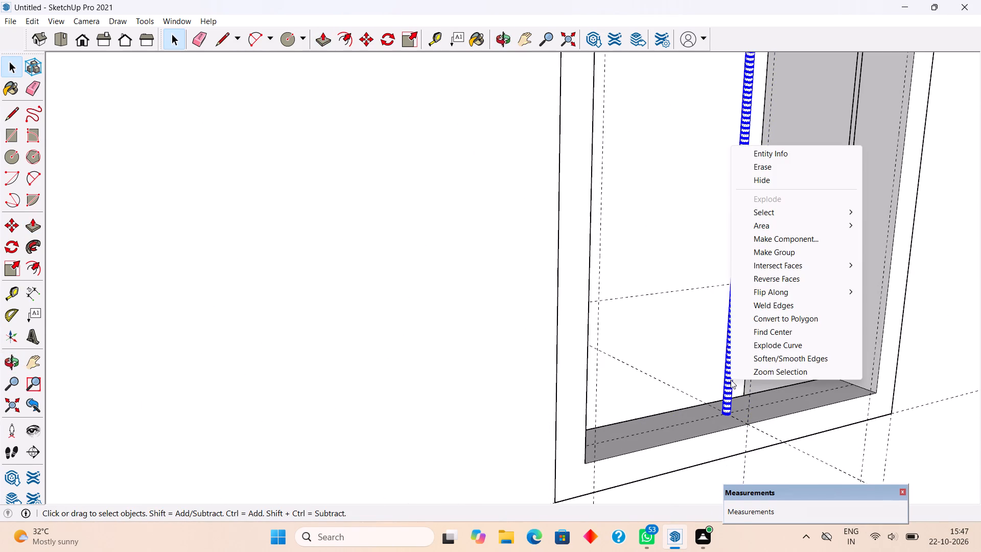
{"action": "left_click", "coordinate": [740, 258]}
Copy the vertical bar 9" sideways along the sill, toward the neighbouring two-pane window.
{"action": "middle_click_drag", "start_coordinate": [705, 409], "coordinate": [629, 420]}
{"action": "key", "text": "m"}
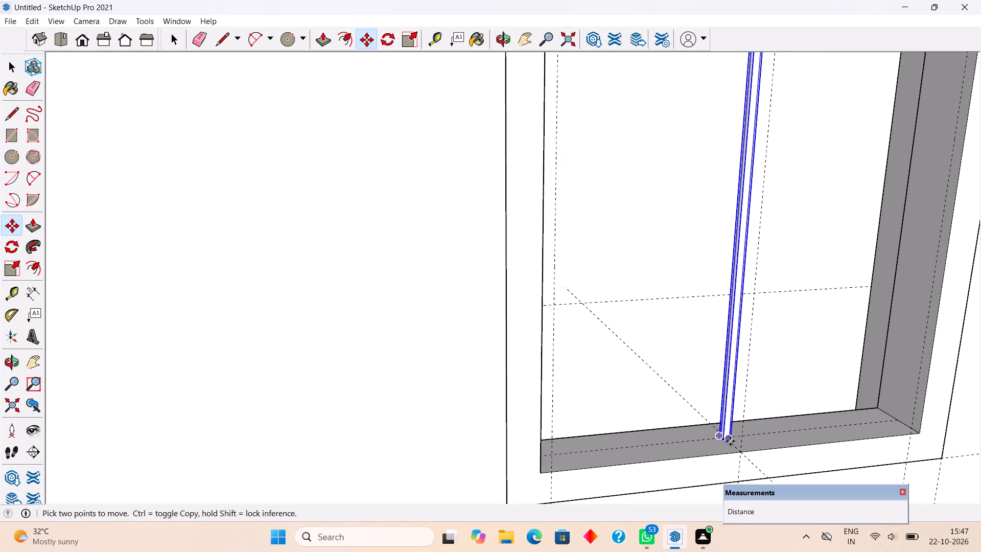
{"action": "left_click", "coordinate": [730, 441]}
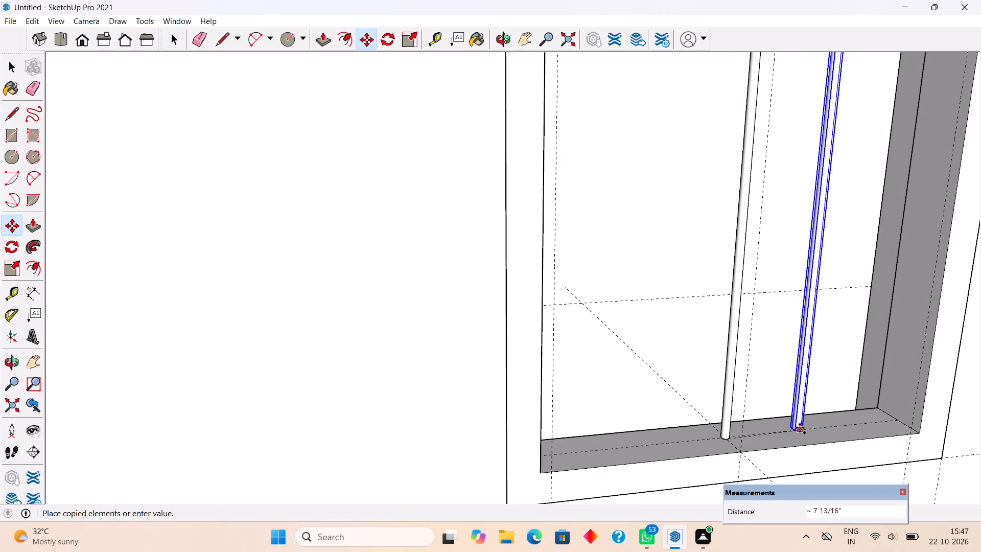
{"action": "type", "text": "9\""}
{"action": "key", "text": "Return"}
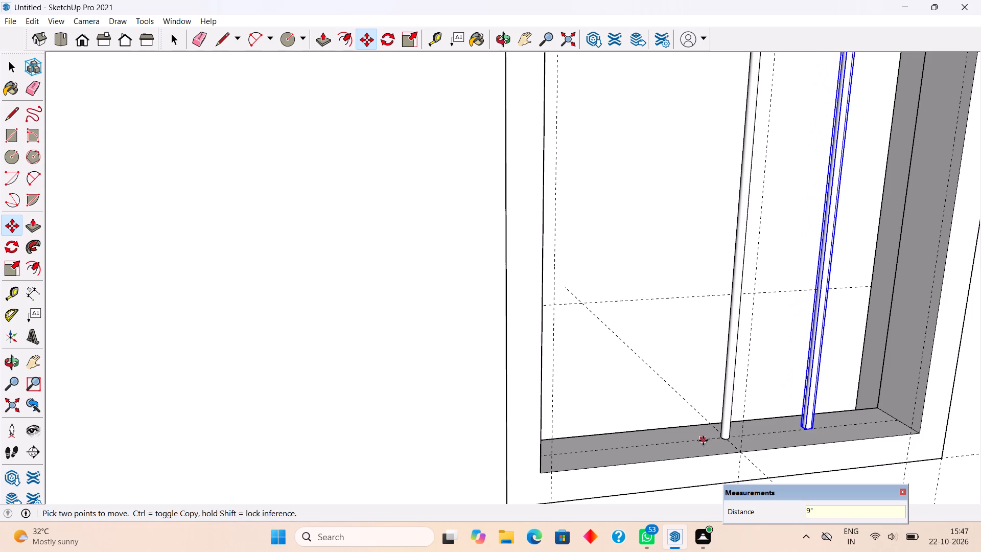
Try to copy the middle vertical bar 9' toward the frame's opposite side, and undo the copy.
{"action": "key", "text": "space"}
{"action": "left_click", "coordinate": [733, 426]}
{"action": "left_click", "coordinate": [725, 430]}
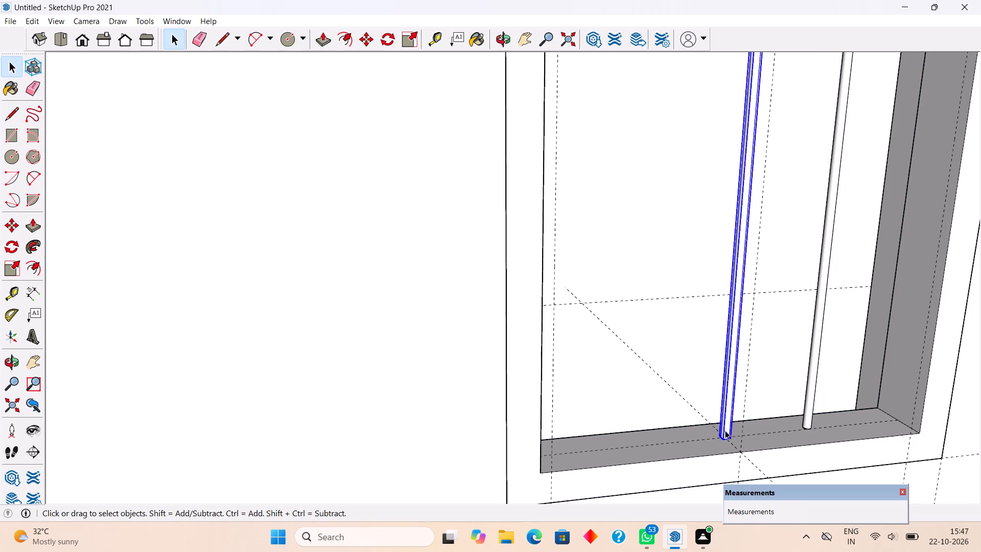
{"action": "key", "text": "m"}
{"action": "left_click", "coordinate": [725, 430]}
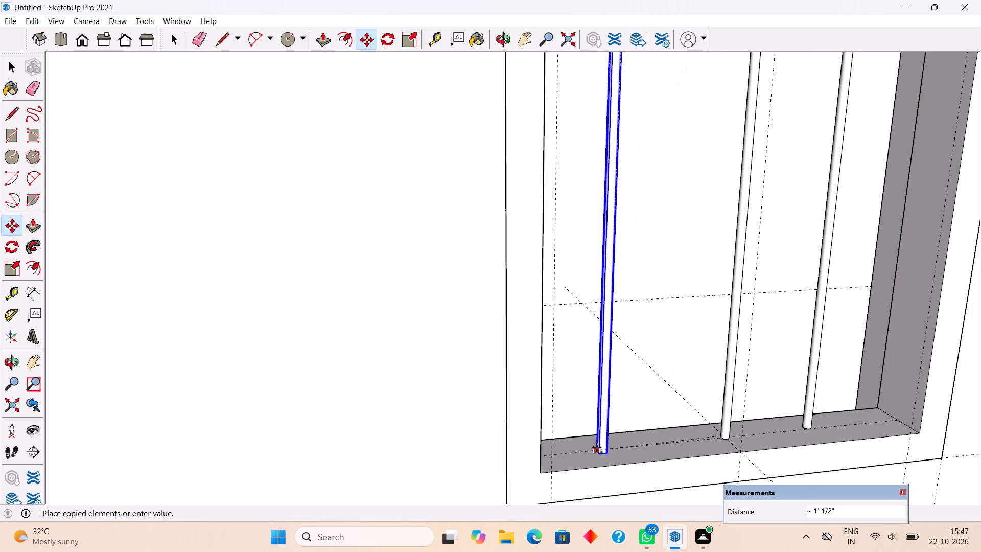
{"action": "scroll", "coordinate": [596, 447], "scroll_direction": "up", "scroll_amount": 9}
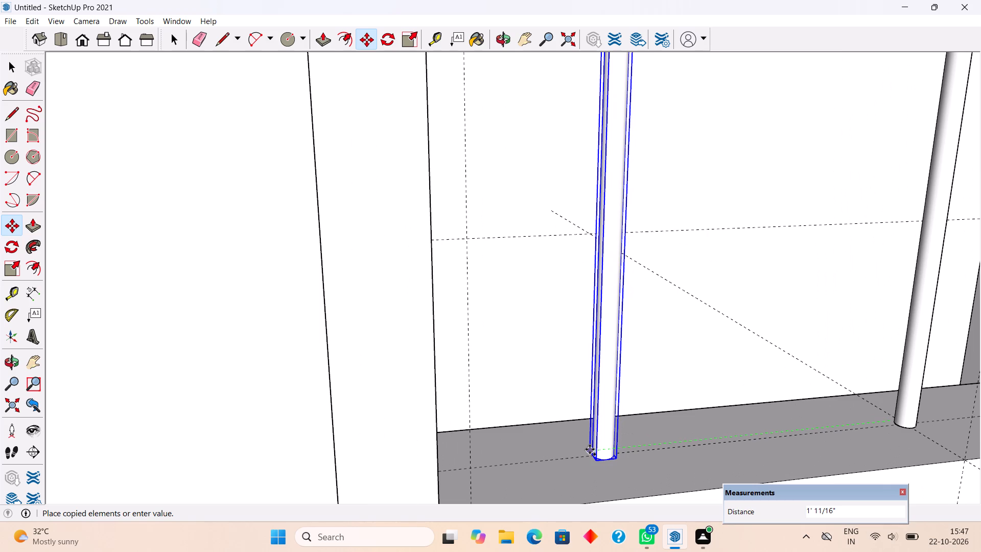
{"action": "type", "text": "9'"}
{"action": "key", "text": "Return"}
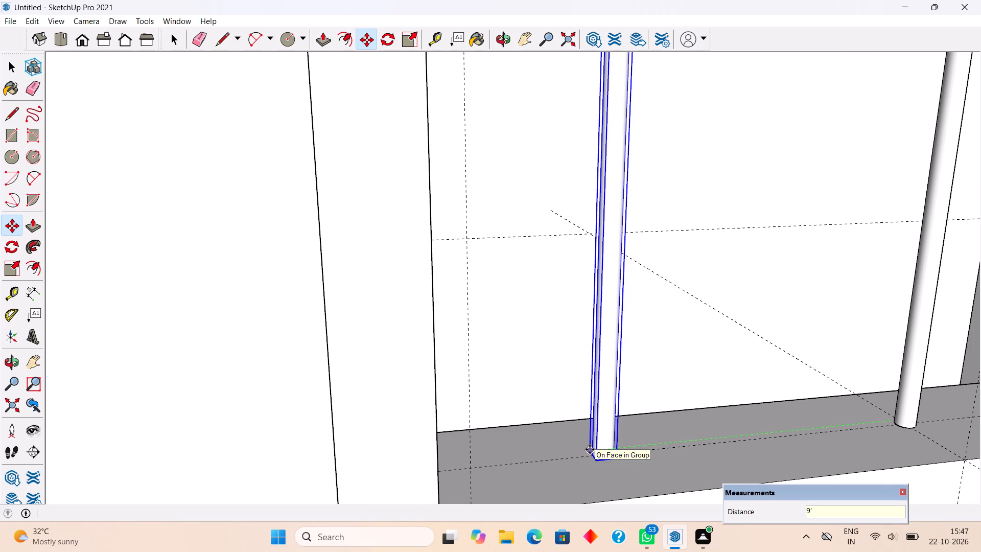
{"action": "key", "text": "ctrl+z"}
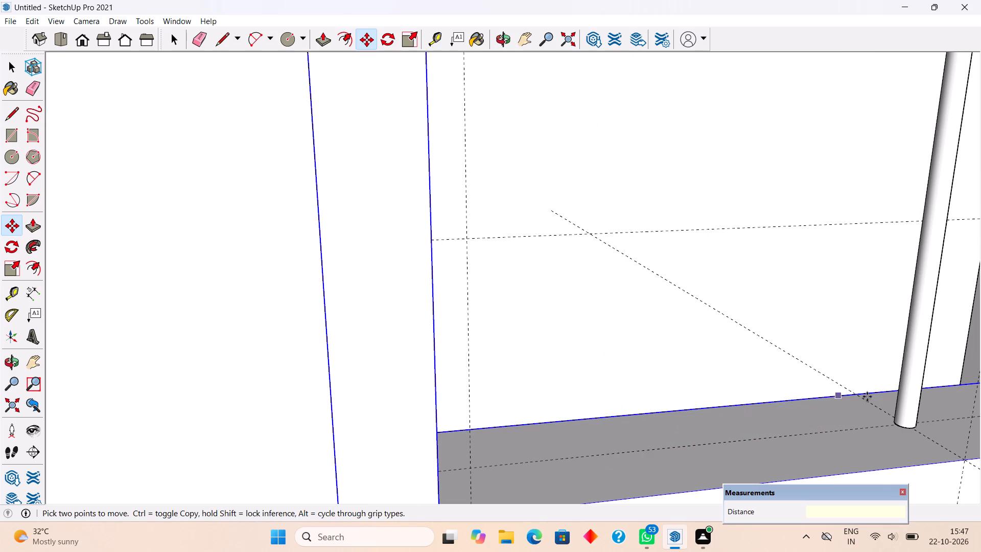
Copy the middle vertical bar 9" toward the frame's opposite side, away from the two-pane window.
{"action": "left_click", "coordinate": [922, 402]}
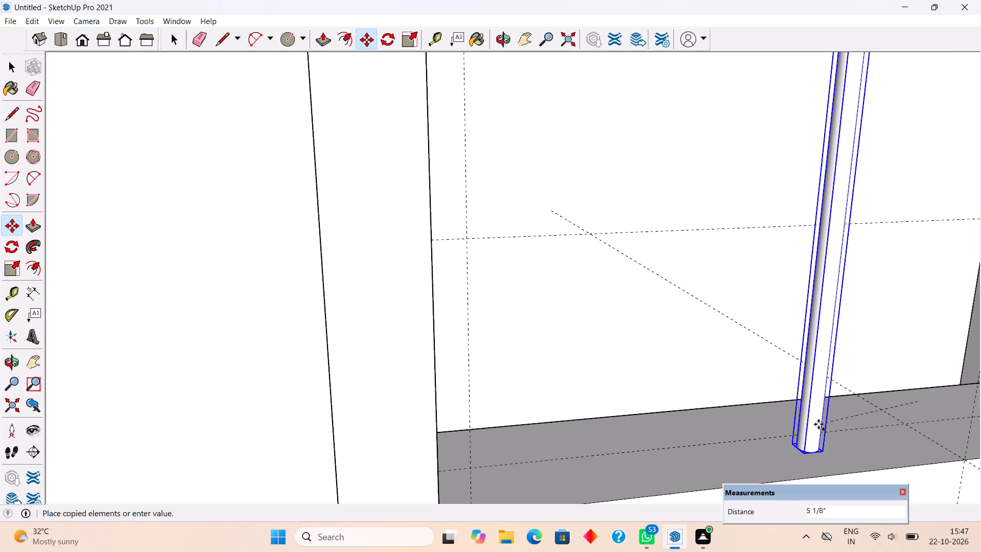
{"action": "type", "text": "9\""}
{"action": "key", "text": "Return"}
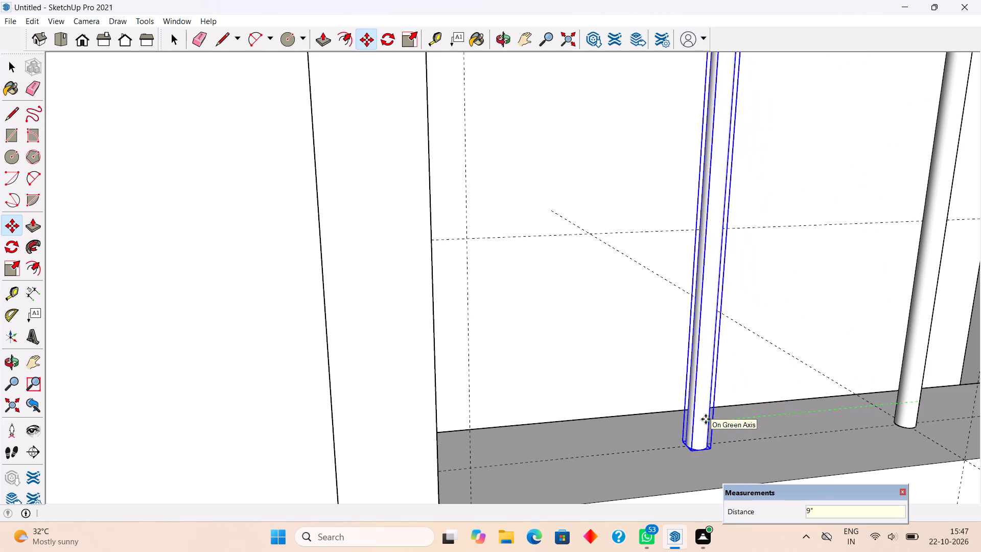
{"action": "key", "text": "space"}
Copy the horizontal round bar at the window's top 7" downward and repeat the copy as a x9 array.
{"action": "scroll", "coordinate": [706, 419], "scroll_direction": "down", "scroll_amount": 6}
{"action": "scroll", "coordinate": [607, 428], "scroll_direction": "down", "scroll_amount": 6}
{"action": "scroll", "coordinate": [609, 384], "scroll_direction": "down", "scroll_amount": 9}
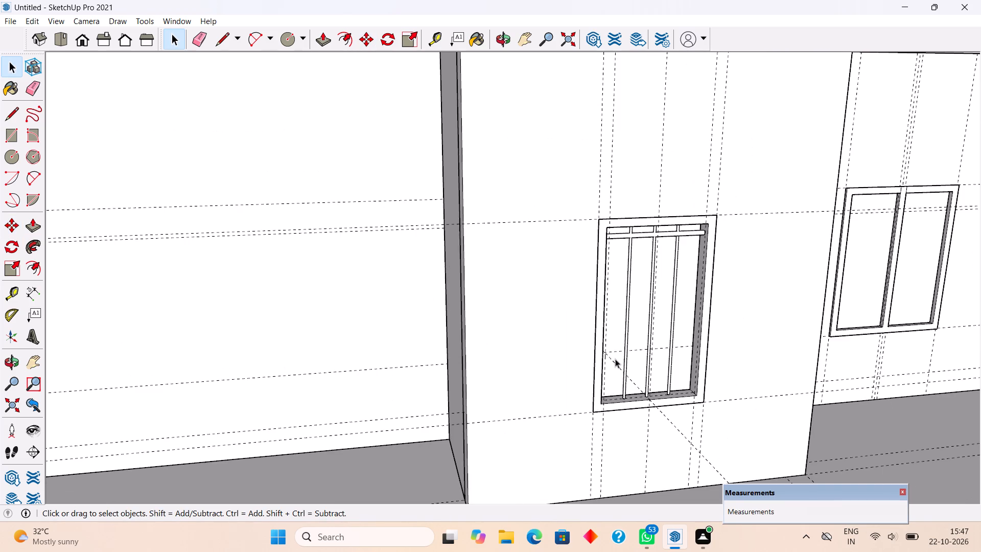
{"action": "middle_click_drag", "start_coordinate": [641, 334], "coordinate": [431, 275]}
{"action": "scroll", "coordinate": [458, 217], "scroll_direction": "up", "scroll_amount": 5}
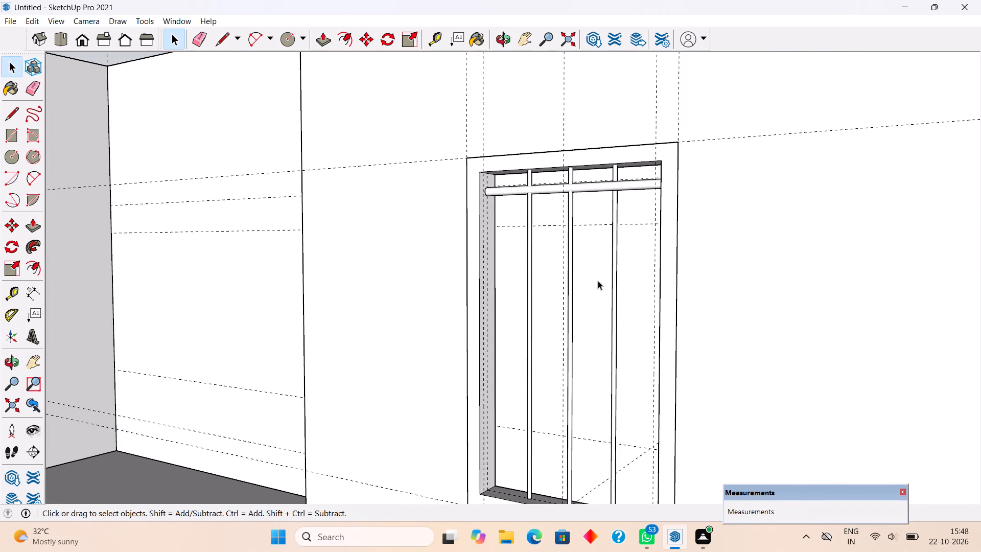
{"action": "middle_click_drag", "start_coordinate": [594, 280], "coordinate": [438, 250]}
{"action": "scroll", "coordinate": [463, 201], "scroll_direction": "up", "scroll_amount": 4}
{"action": "left_click", "coordinate": [468, 186]}
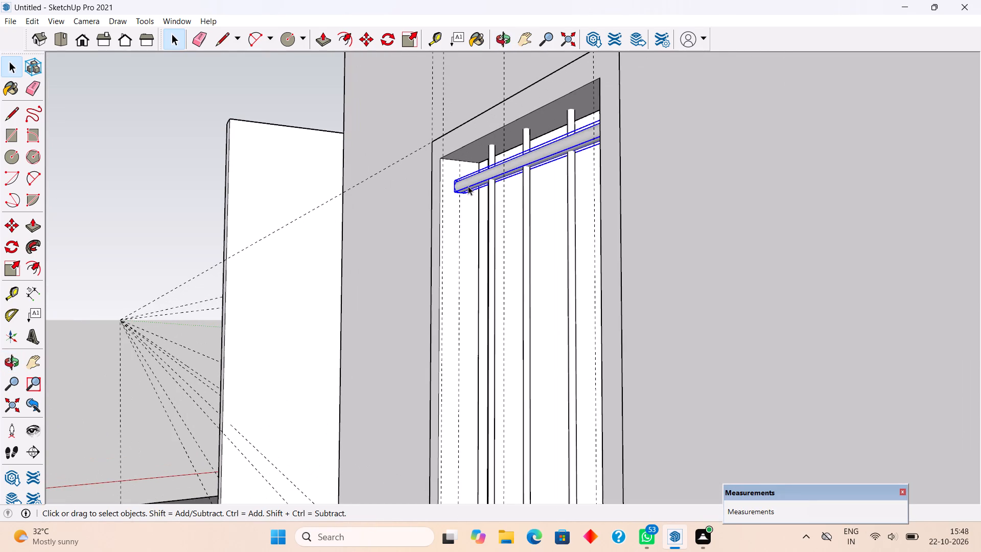
{"action": "key", "text": "m"}
{"action": "left_click", "coordinate": [468, 186]}
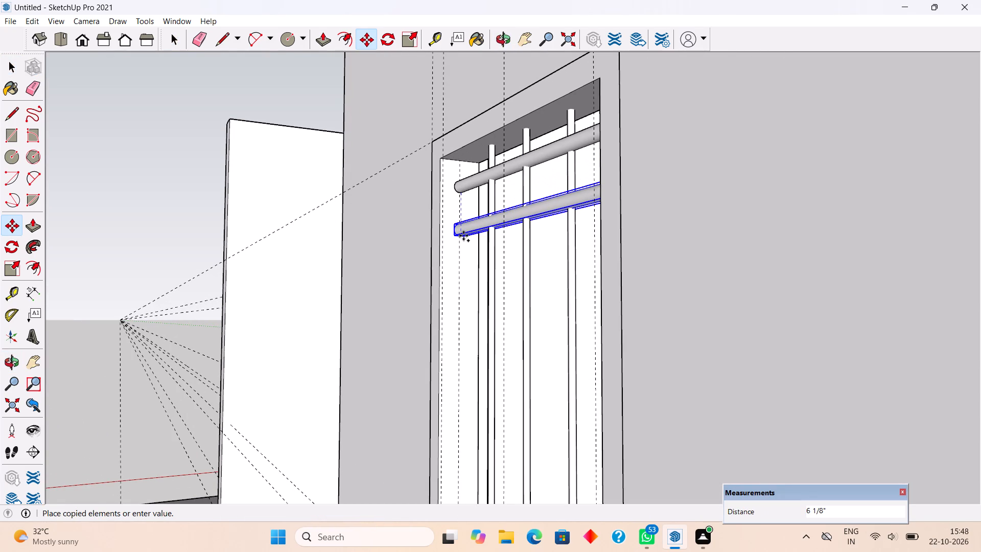
{"action": "type", "text": "7\""}
{"action": "key", "text": "Return"}
{"action": "key", "text": "x"}
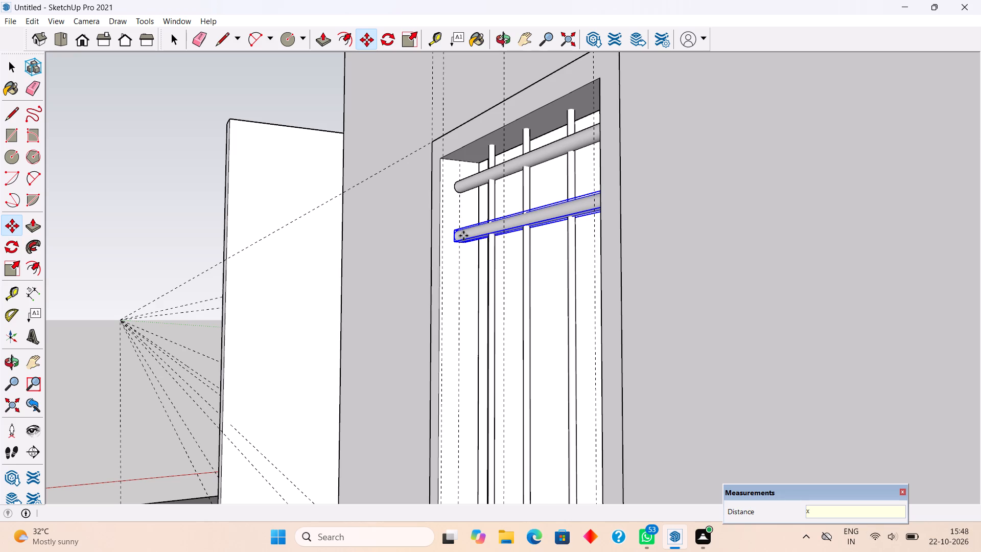
{"action": "key", "text": "9"}
{"action": "key", "text": "Return"}
{"action": "scroll", "coordinate": [479, 252], "scroll_direction": "down", "scroll_amount": 13}
{"action": "scroll", "coordinate": [512, 356], "scroll_direction": "down", "scroll_amount": 2}
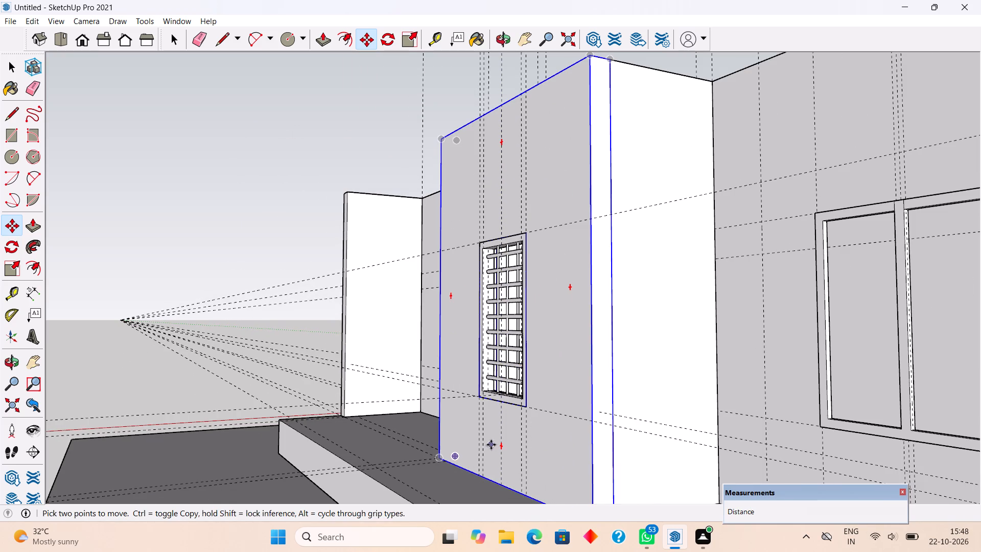
{"action": "key", "text": "space"}
Group all the horizontal and vertical grille bars together with the window frame on the projecting wall.
{"action": "middle_click_drag", "start_coordinate": [433, 366], "coordinate": [813, 366]}
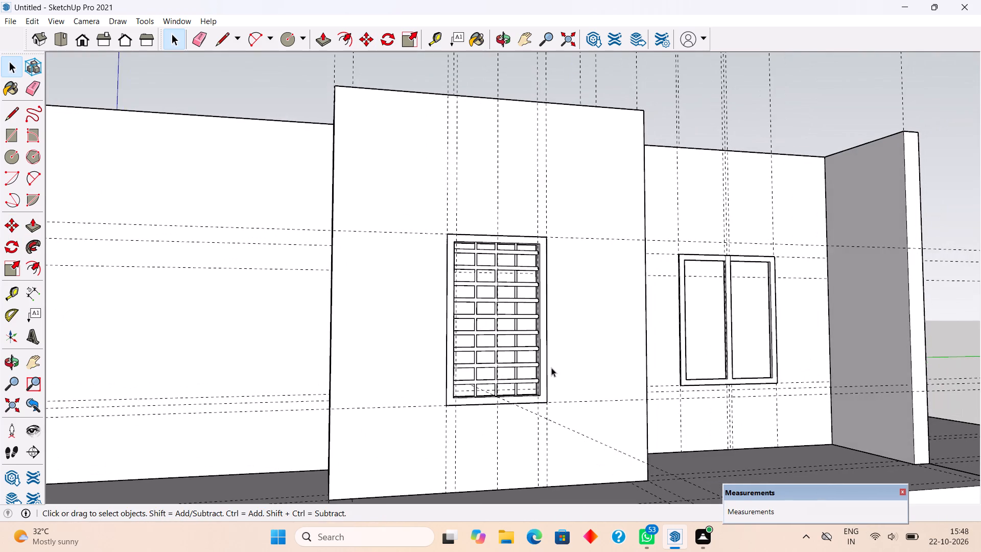
{"action": "scroll", "coordinate": [551, 367], "scroll_direction": "up", "scroll_amount": 4}
{"action": "middle_click_drag", "start_coordinate": [531, 382], "coordinate": [561, 423]}
{"action": "scroll", "coordinate": [546, 426], "scroll_direction": "up", "scroll_amount": 4}
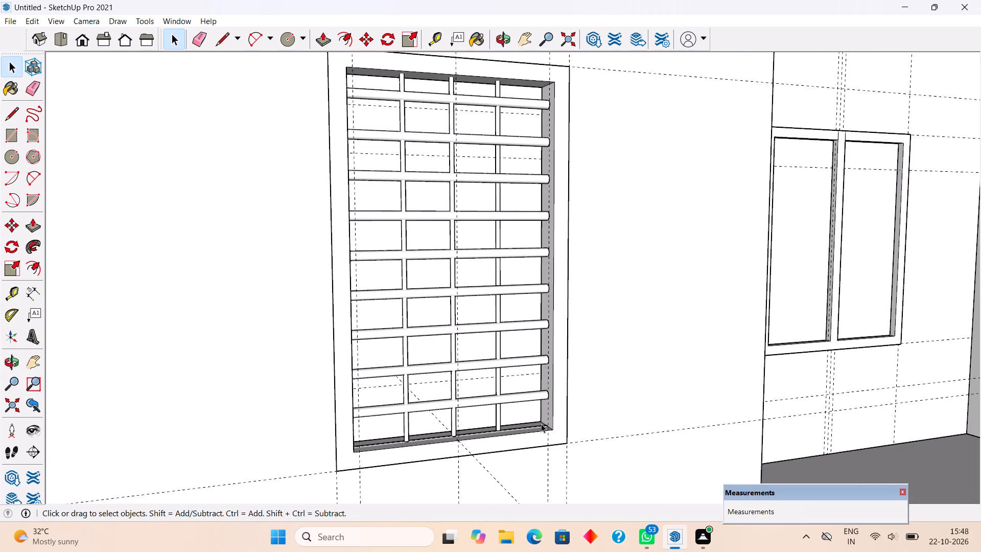
{"action": "left_click", "coordinate": [512, 398]}
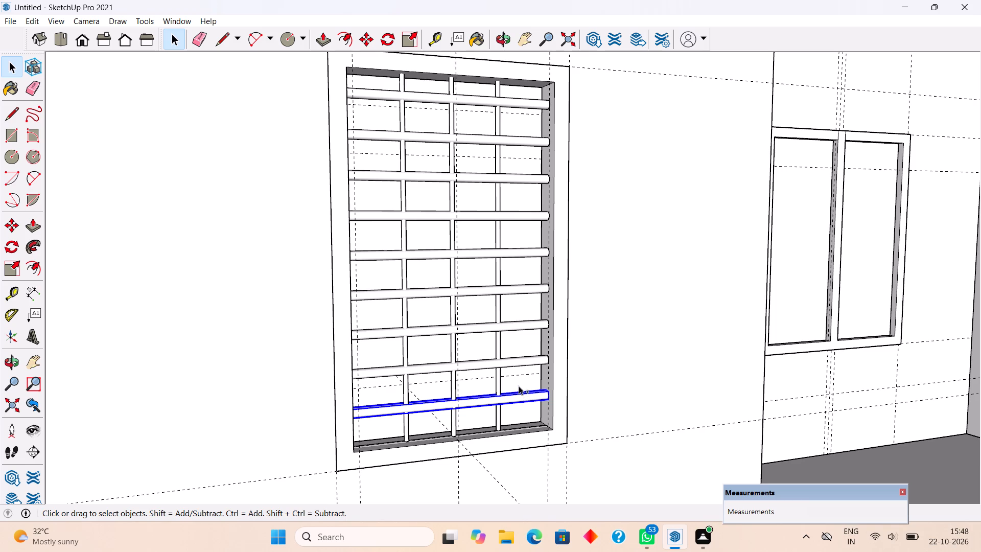
{"action": "left_click", "coordinate": [522, 362], "text": "ctrl"}
{"action": "left_click", "coordinate": [521, 329]}
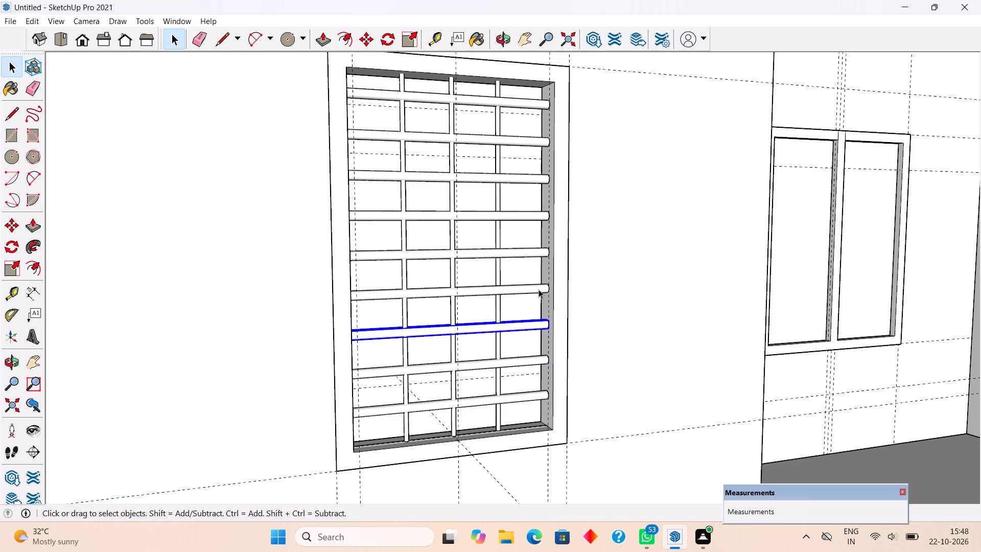
{"action": "left_click", "coordinate": [539, 289], "text": "ctrl"}
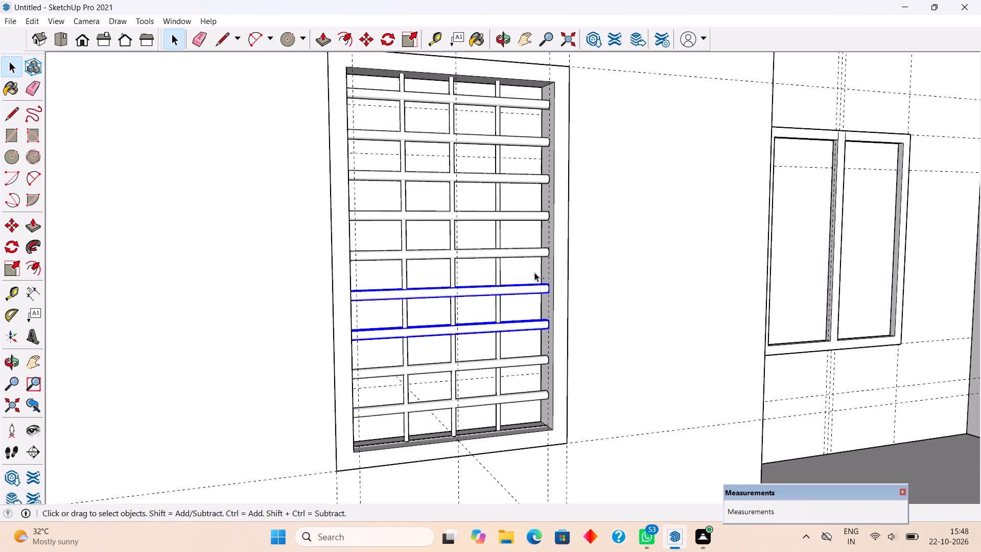
{"action": "left_click", "coordinate": [531, 251], "text": "ctrl"}
{"action": "left_click", "coordinate": [516, 218], "text": "ctrl"}
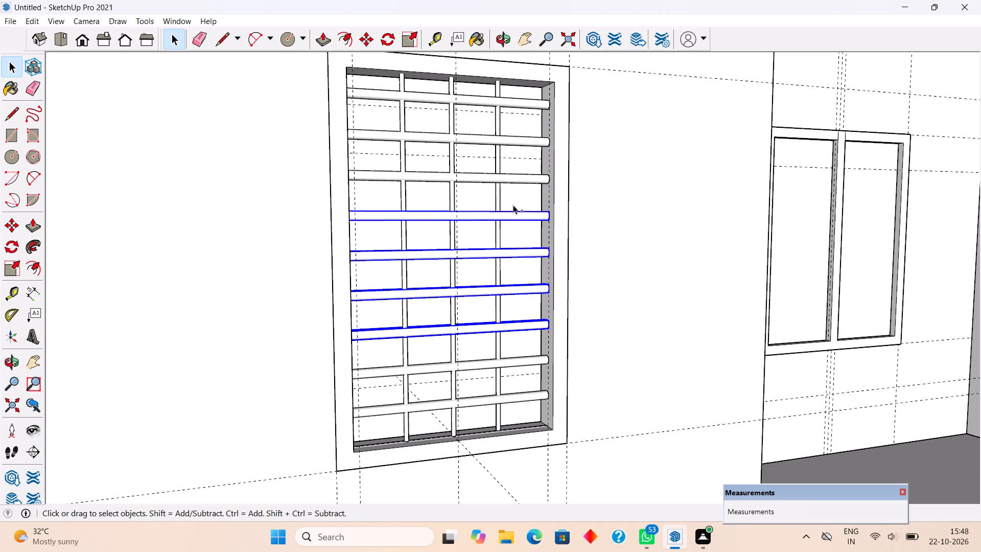
{"action": "left_click", "coordinate": [510, 180], "text": "ctrl"}
{"action": "left_click", "coordinate": [508, 137], "text": "ctrl"}
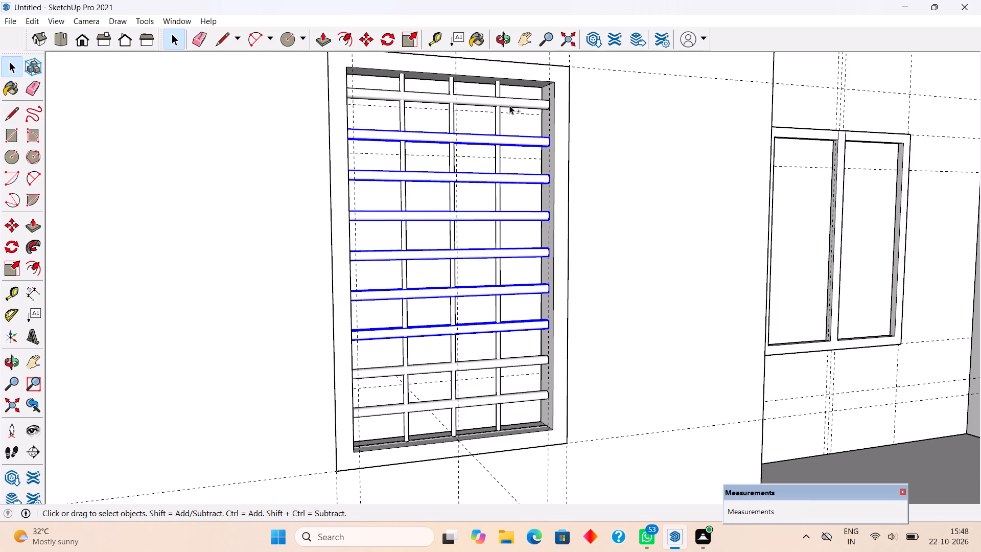
{"action": "left_click", "coordinate": [515, 99], "text": "ctrl"}
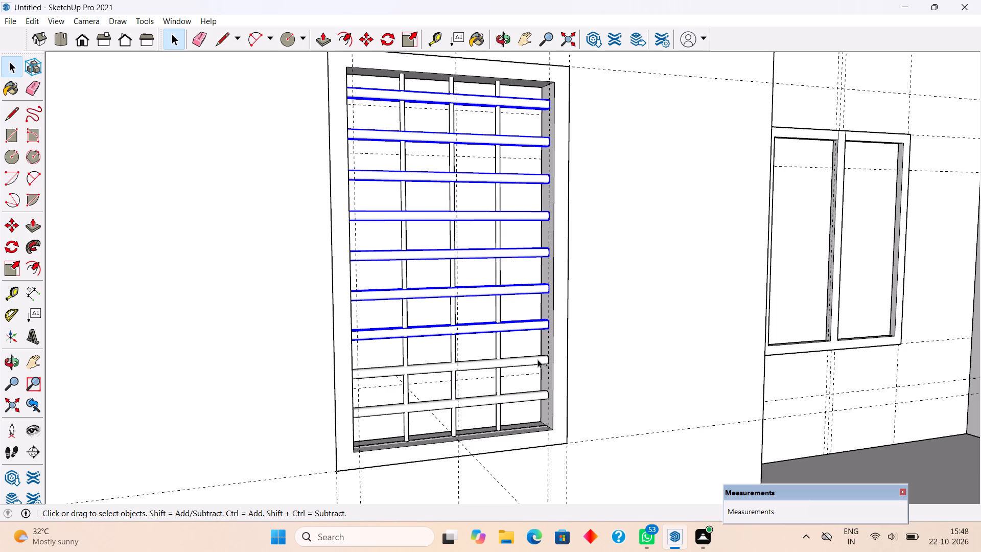
{"action": "left_click", "coordinate": [538, 359], "text": "ctrl"}
{"action": "left_click", "coordinate": [543, 395], "text": "ctrl"}
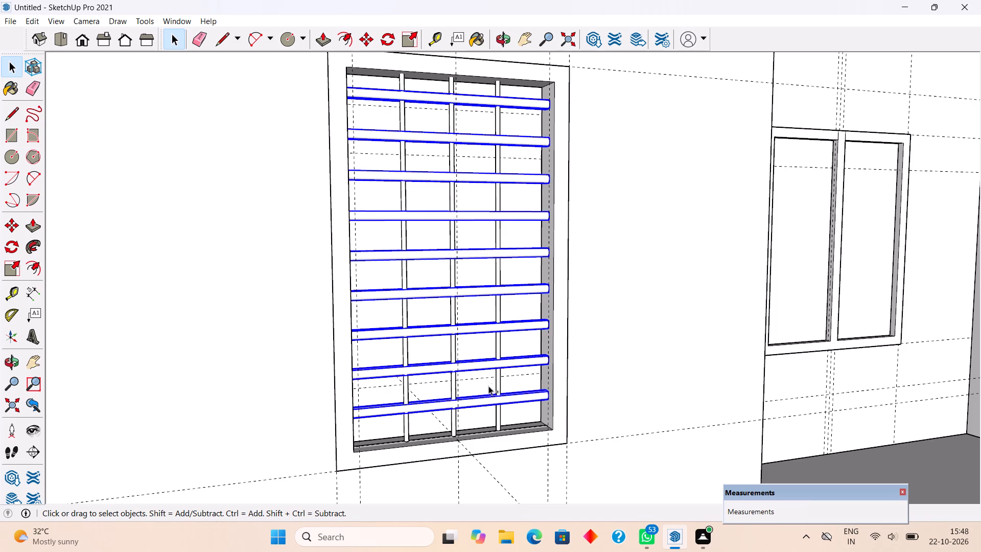
{"action": "left_click", "coordinate": [499, 376], "text": "ctrl"}
{"action": "left_click", "coordinate": [453, 385], "text": "ctrl"}
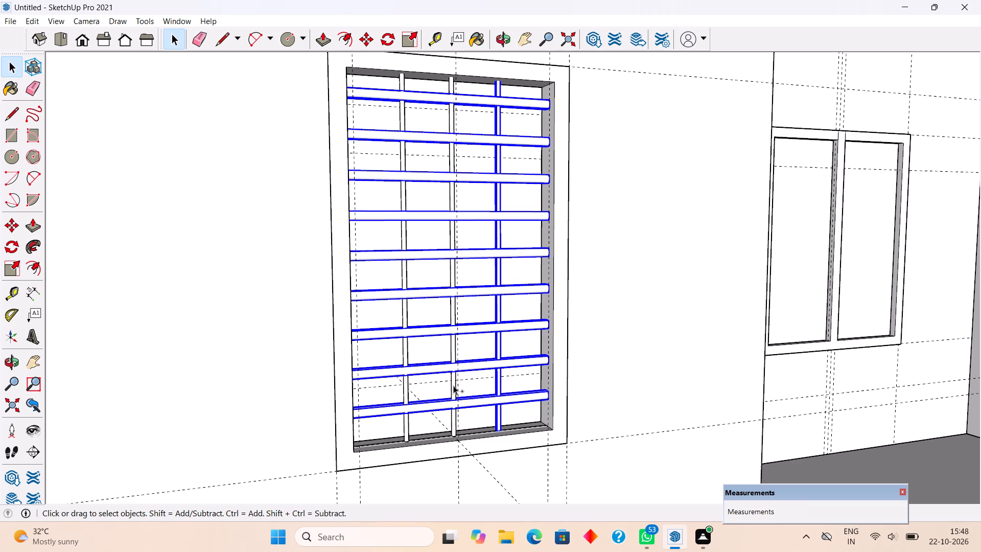
{"action": "left_click", "coordinate": [407, 394], "text": "ctrl"}
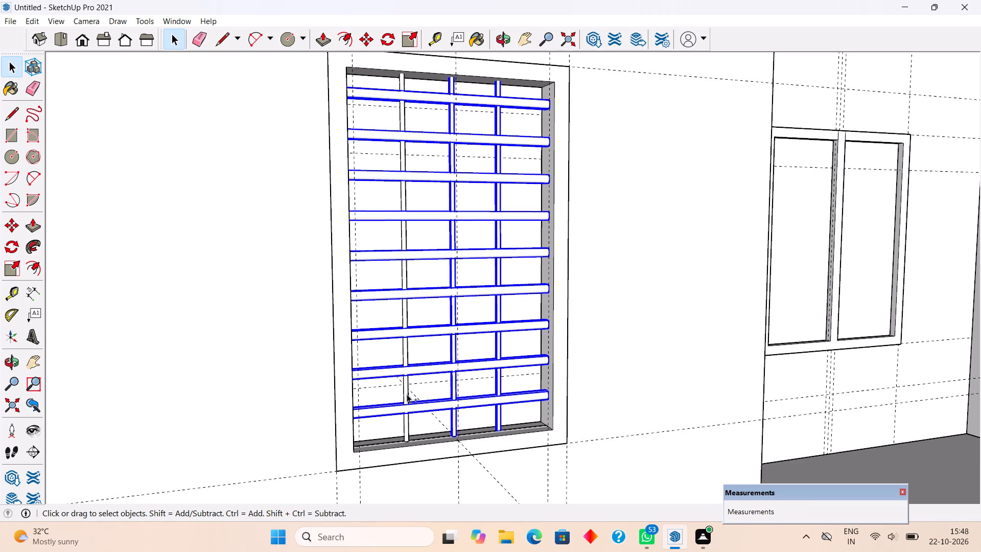
{"action": "left_click", "coordinate": [411, 447], "text": "ctrl"}
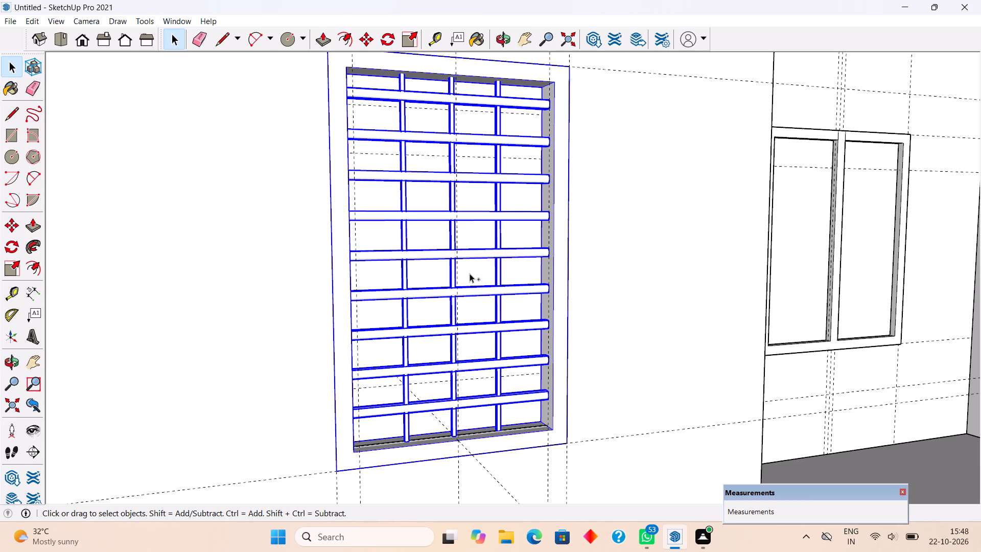
{"action": "right_click", "coordinate": [564, 347], "text": "ctrl"}
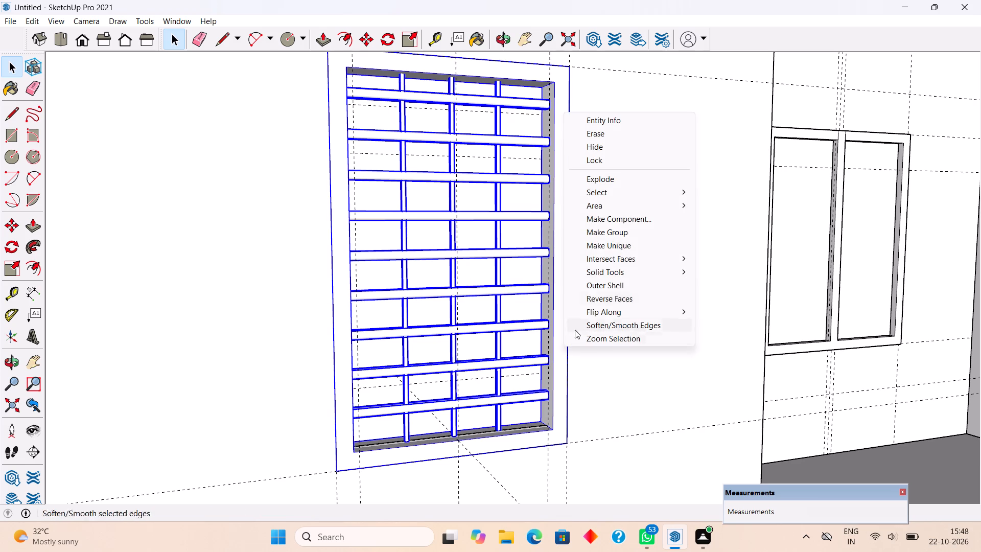
{"action": "left_click", "coordinate": [601, 235], "text": "ctrl"}
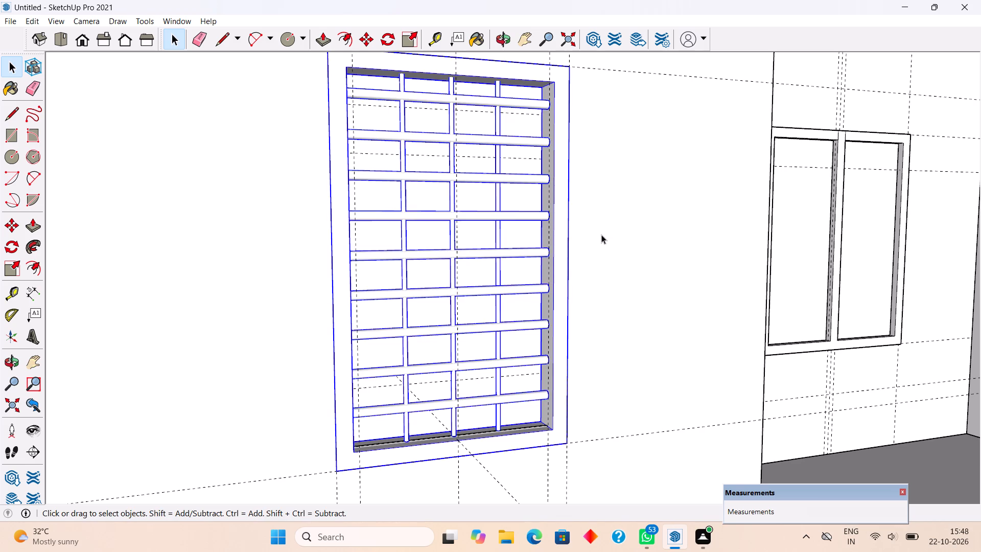
{"action": "scroll", "coordinate": [601, 235], "scroll_direction": "down", "scroll_amount": 9}
{"action": "left_click", "coordinate": [960, 221]}
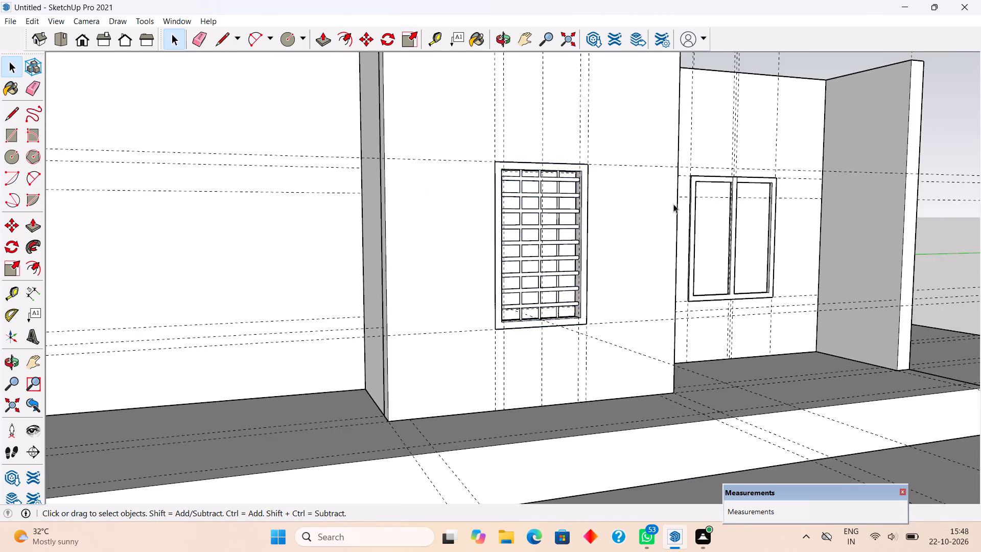
Draw a 5' 6" by 3' 2" rectangle across the grille window's inner frame opening and make it a group.
{"action": "middle_click_drag", "start_coordinate": [670, 206], "coordinate": [583, 259]}
{"action": "scroll", "coordinate": [411, 226], "scroll_direction": "up", "scroll_amount": 4}
{"action": "middle_click_drag", "start_coordinate": [601, 308], "coordinate": [617, 267]}
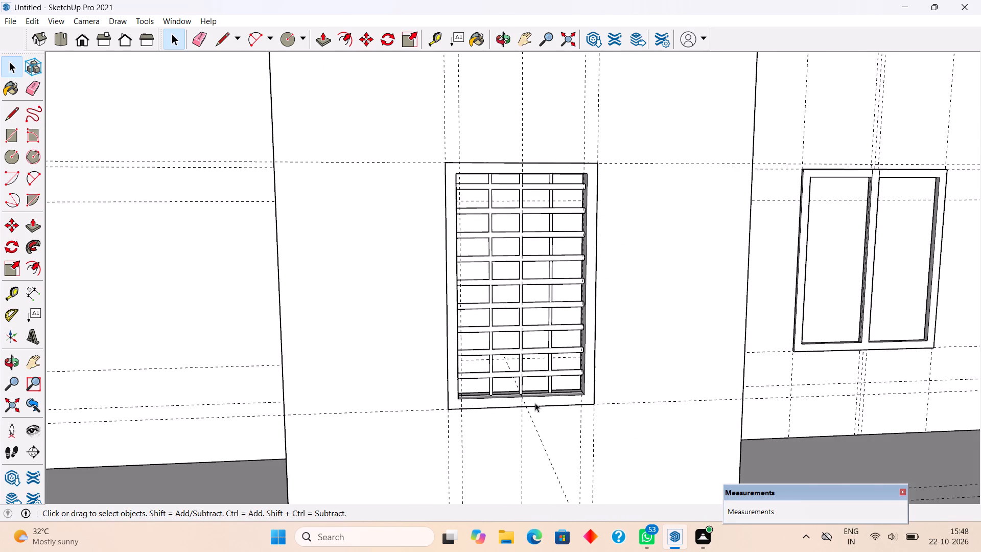
{"action": "scroll", "coordinate": [530, 416], "scroll_direction": "up", "scroll_amount": 5}
{"action": "scroll", "coordinate": [530, 417], "scroll_direction": "down", "scroll_amount": 4}
{"action": "middle_click_drag", "start_coordinate": [519, 346], "coordinate": [585, 389]}
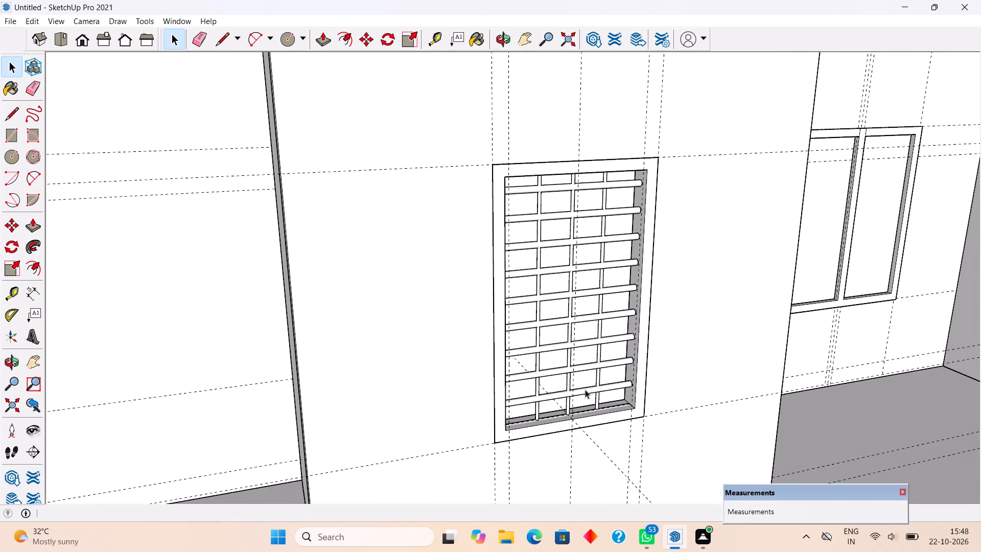
{"action": "key", "text": "r"}
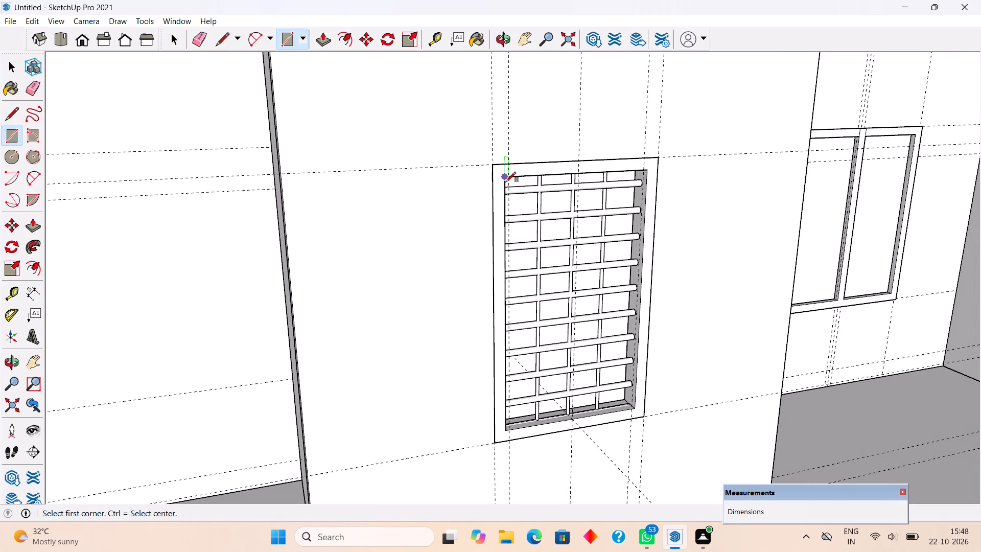
{"action": "left_click", "coordinate": [505, 180]}
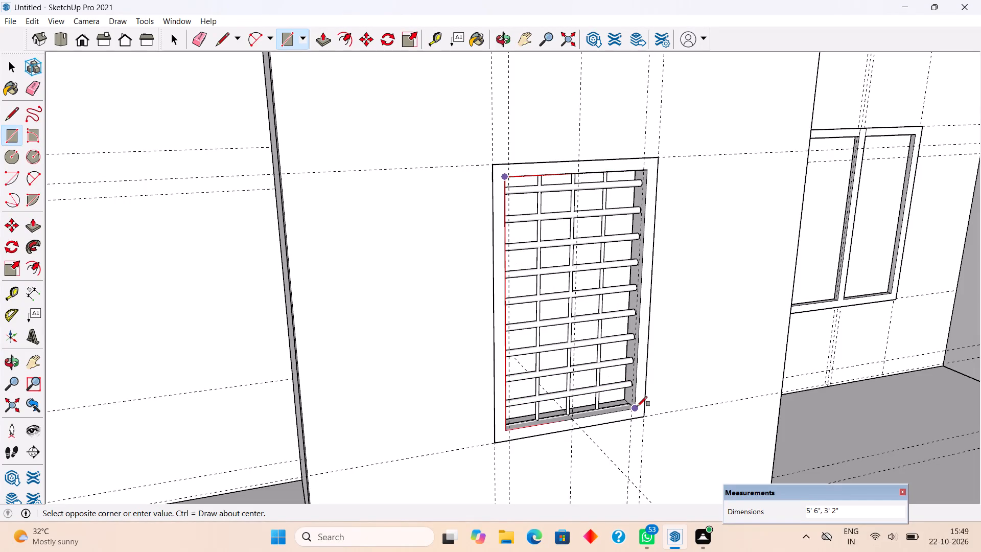
{"action": "left_click", "coordinate": [637, 406]}
{"action": "key", "text": "space"}
{"action": "triple_click", "coordinate": [611, 369]}
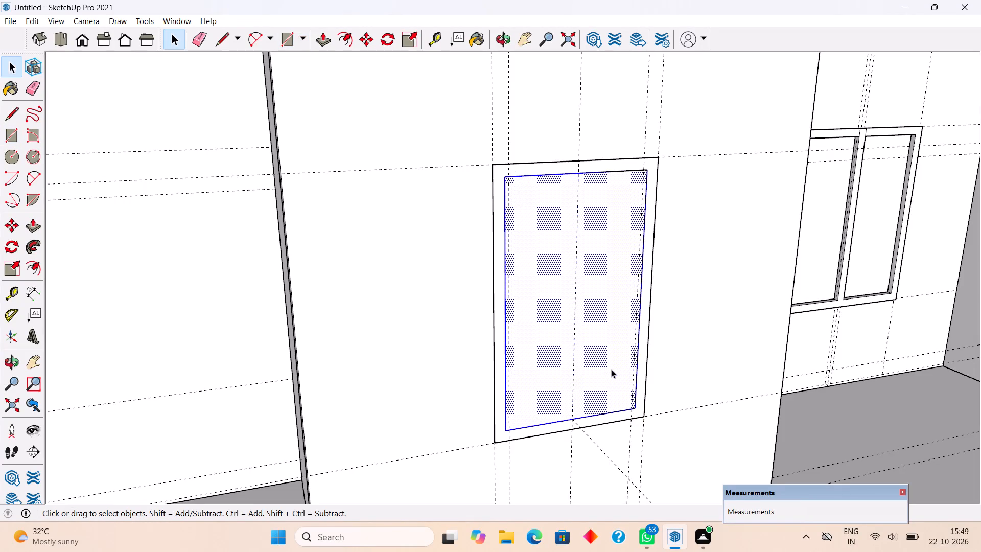
{"action": "right_click", "coordinate": [611, 369]}
{"action": "left_click", "coordinate": [642, 293]}
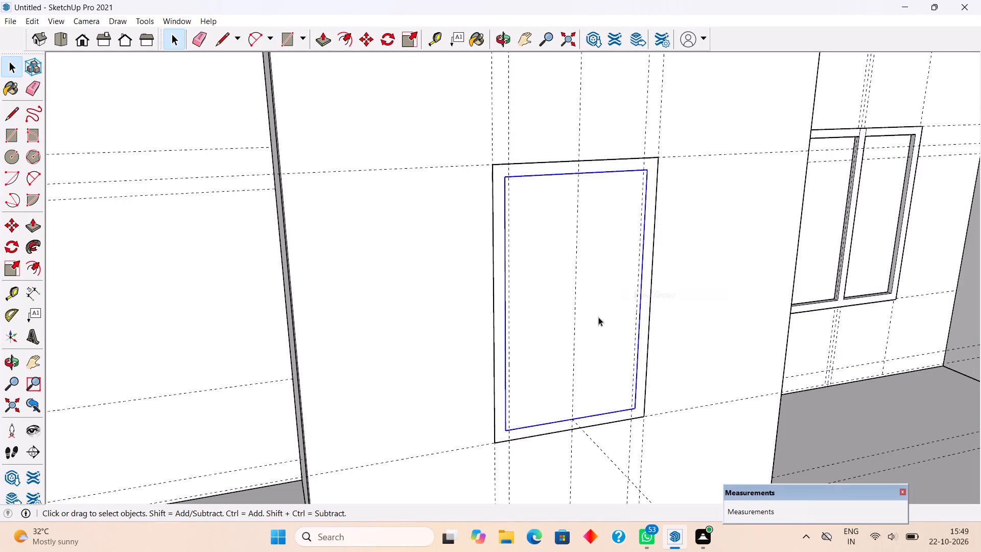
Move the grouped pane 1" inward into the frame opening, toward the grille bars.
{"action": "middle_click_drag", "start_coordinate": [598, 317], "coordinate": [605, 362]}
{"action": "scroll", "coordinate": [601, 459], "scroll_direction": "up", "scroll_amount": 5}
{"action": "scroll", "coordinate": [667, 434], "scroll_direction": "up", "scroll_amount": 4}
{"action": "key", "text": "m"}
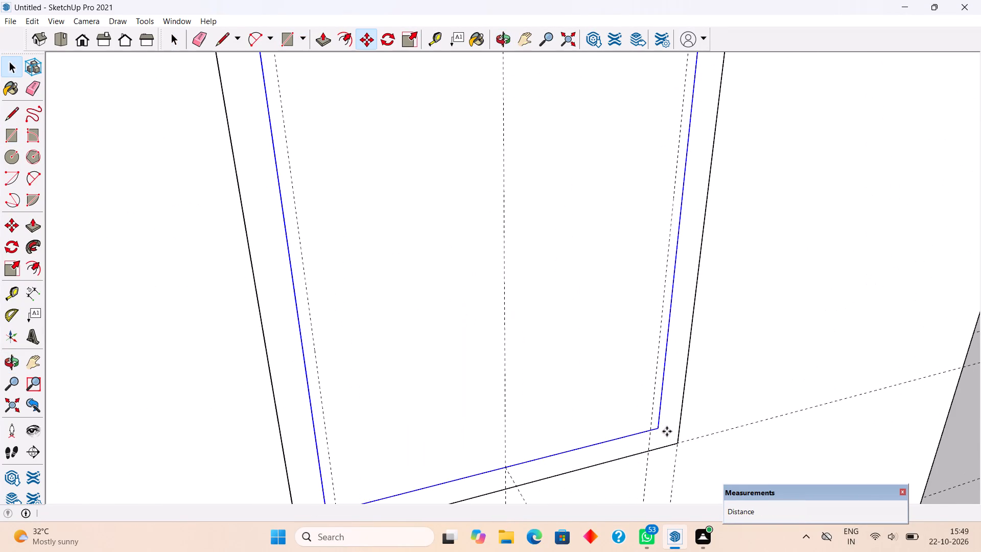
{"action": "left_click", "coordinate": [658, 424]}
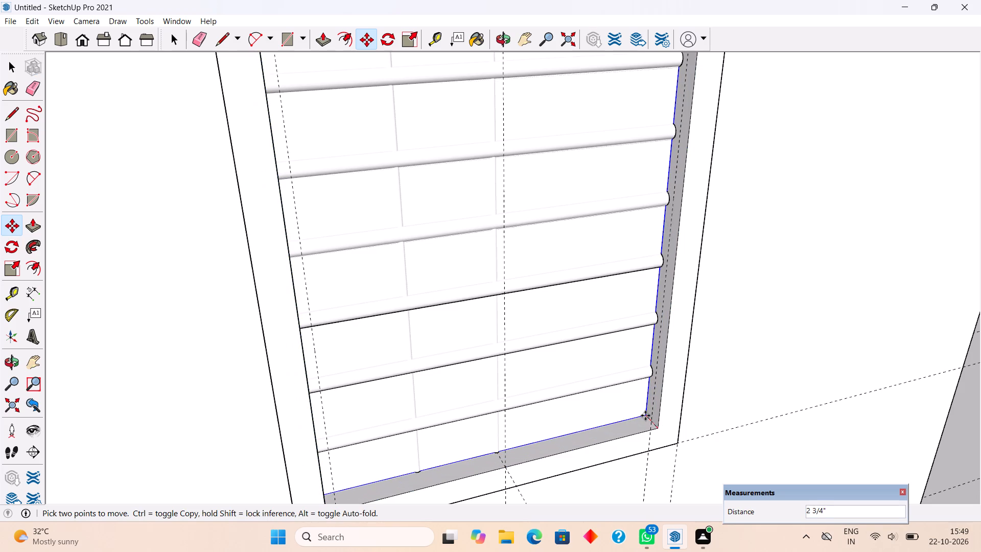
{"action": "type", "text": "1\""}
{"action": "key", "text": "Return"}
{"action": "key", "text": "space"}
{"action": "scroll", "coordinate": [645, 416], "scroll_direction": "down", "scroll_amount": 11}
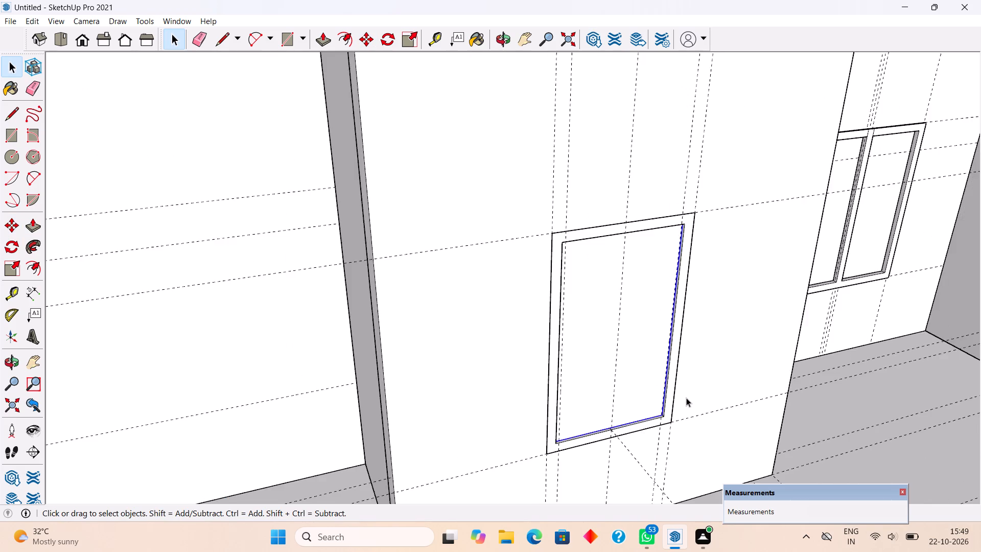
{"action": "scroll", "coordinate": [686, 398], "scroll_direction": "down", "scroll_amount": 18}
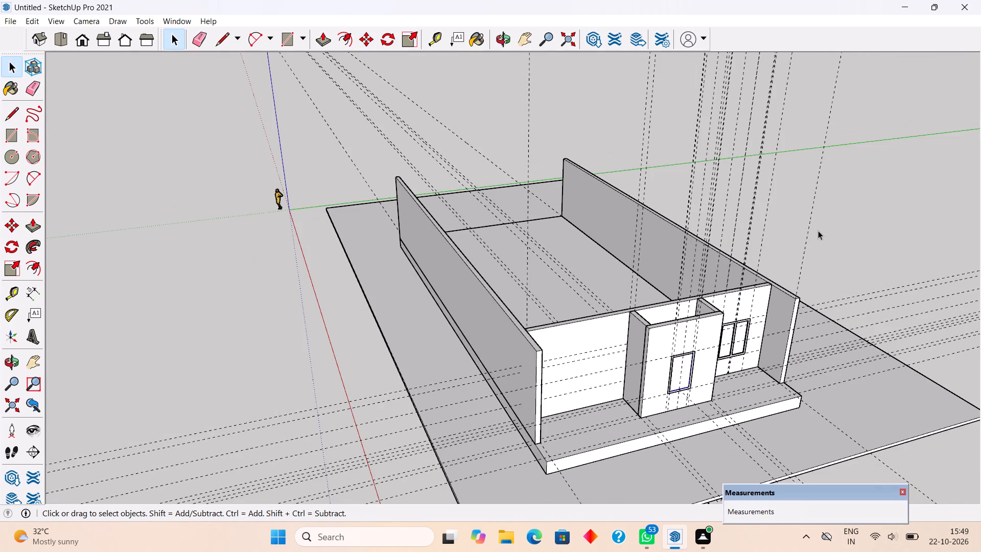
{"action": "left_click", "coordinate": [820, 229]}
Delete all construction guides from the model.
{"action": "middle_click_drag", "start_coordinate": [756, 376], "coordinate": [665, 215]}
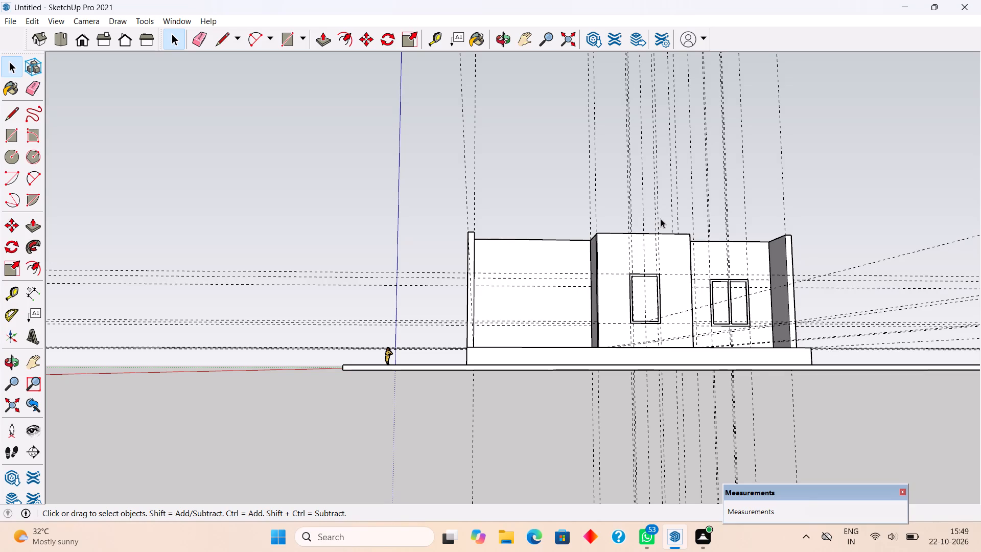
{"action": "middle_click_drag", "start_coordinate": [649, 236], "coordinate": [677, 325]}
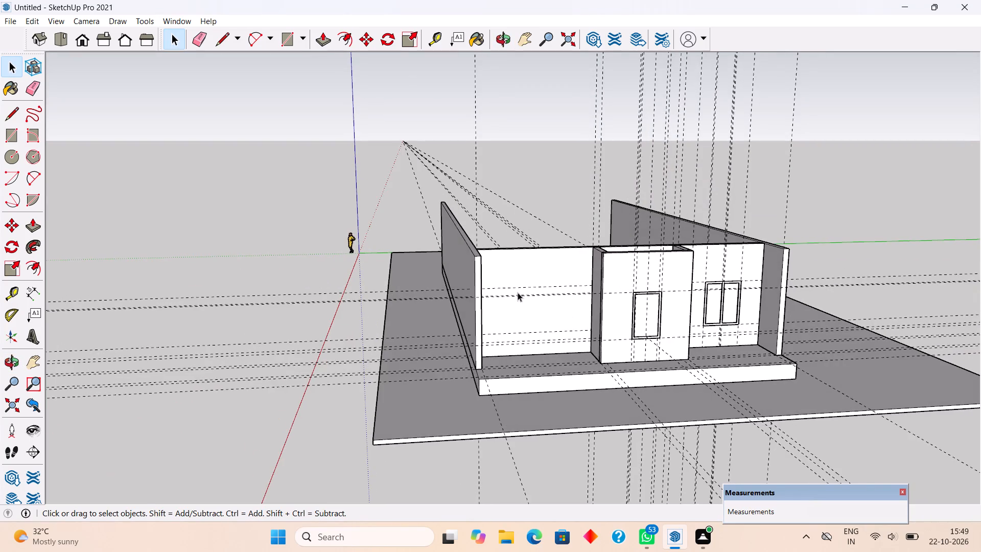
{"action": "scroll", "coordinate": [518, 292], "scroll_direction": "up", "scroll_amount": 4}
{"action": "middle_click_drag", "start_coordinate": [547, 231], "coordinate": [545, 235]}
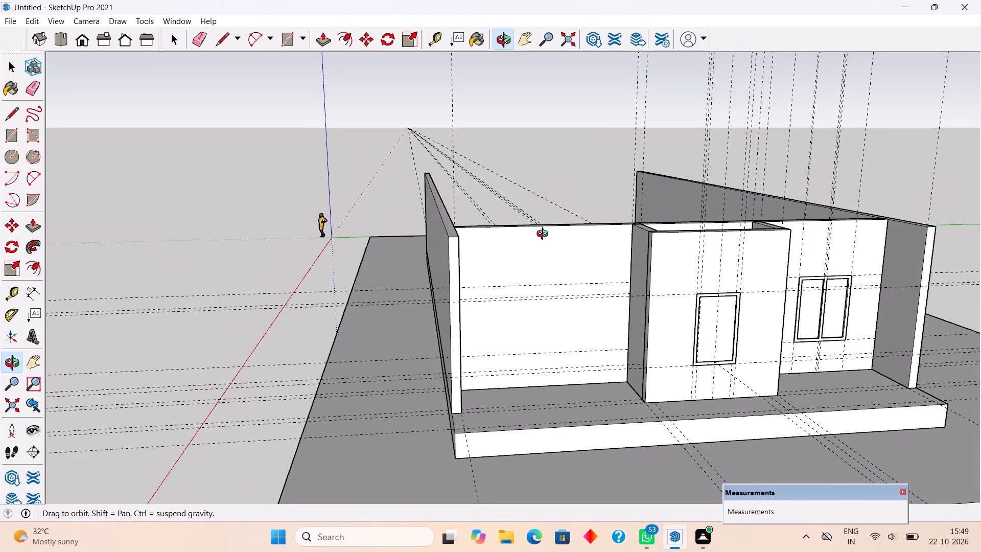
{"action": "middle_click_drag", "start_coordinate": [545, 235], "coordinate": [521, 221]}
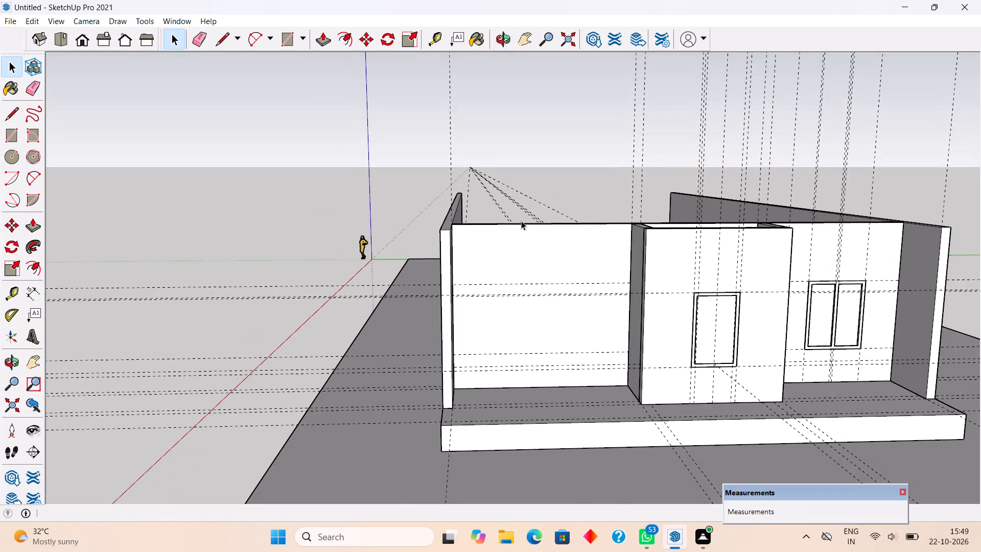
{"action": "scroll", "coordinate": [589, 281], "scroll_direction": "up", "scroll_amount": 3}
{"action": "scroll", "coordinate": [622, 334], "scroll_direction": "up", "scroll_amount": 4}
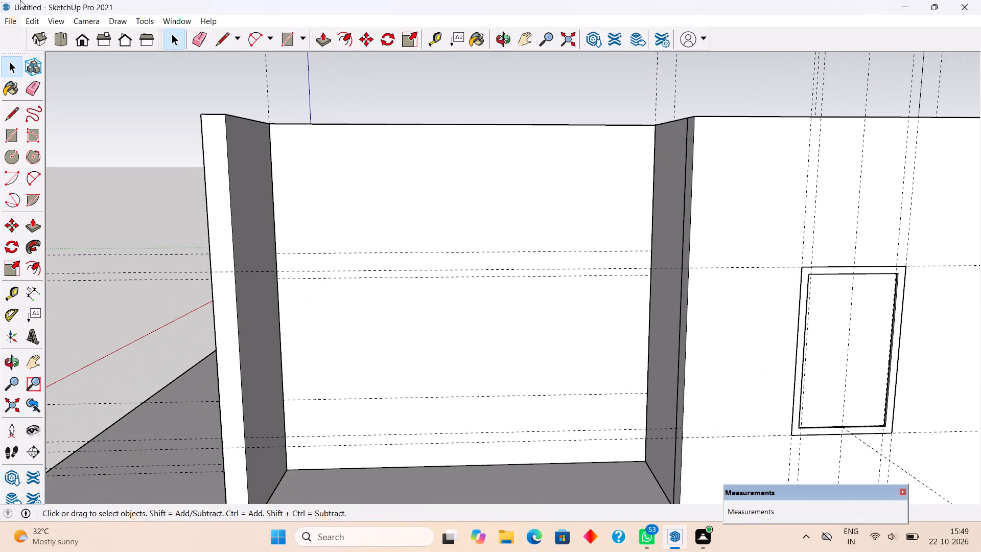
{"action": "left_click", "coordinate": [34, 17]}
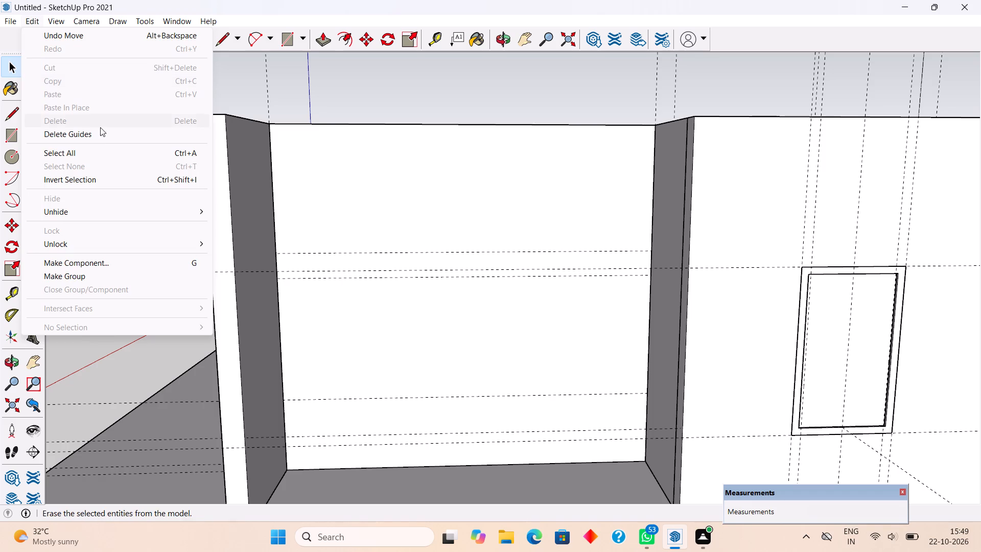
{"action": "left_click", "coordinate": [102, 130]}
Place a vertical guide on the blank front wall, 4' from its corner with the projecting wall.
{"action": "key", "text": "t"}
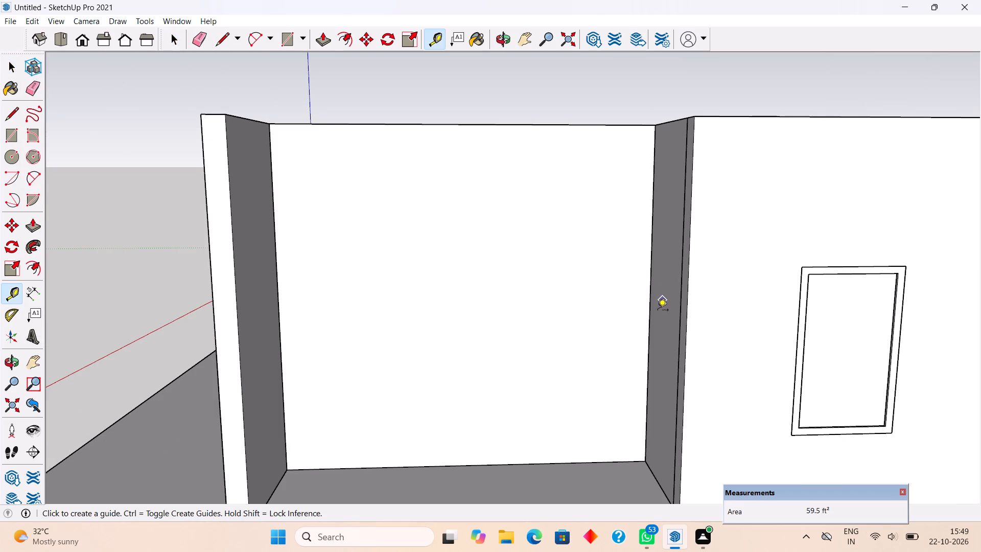
{"action": "left_click", "coordinate": [648, 317]}
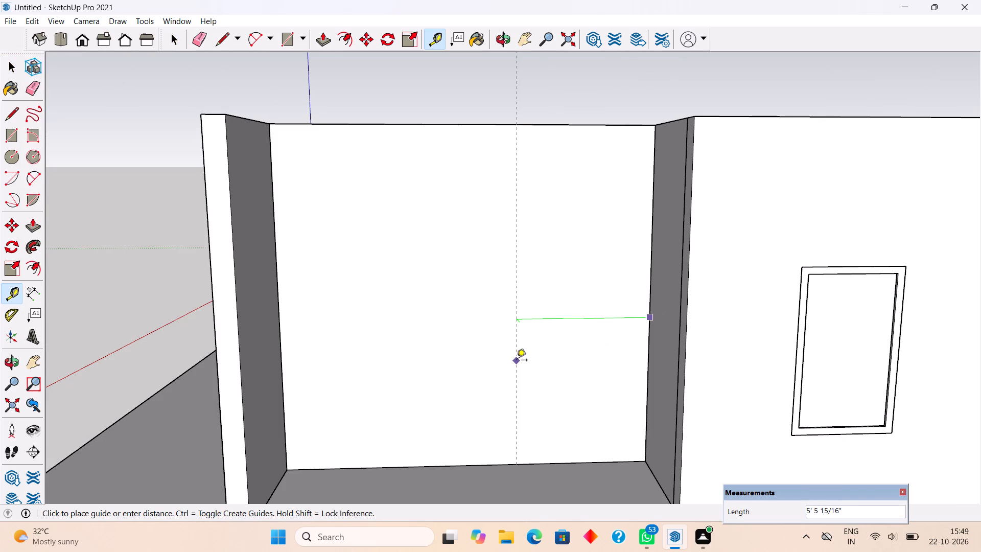
{"action": "type", "text": "4'"}
{"action": "key", "text": "Return"}
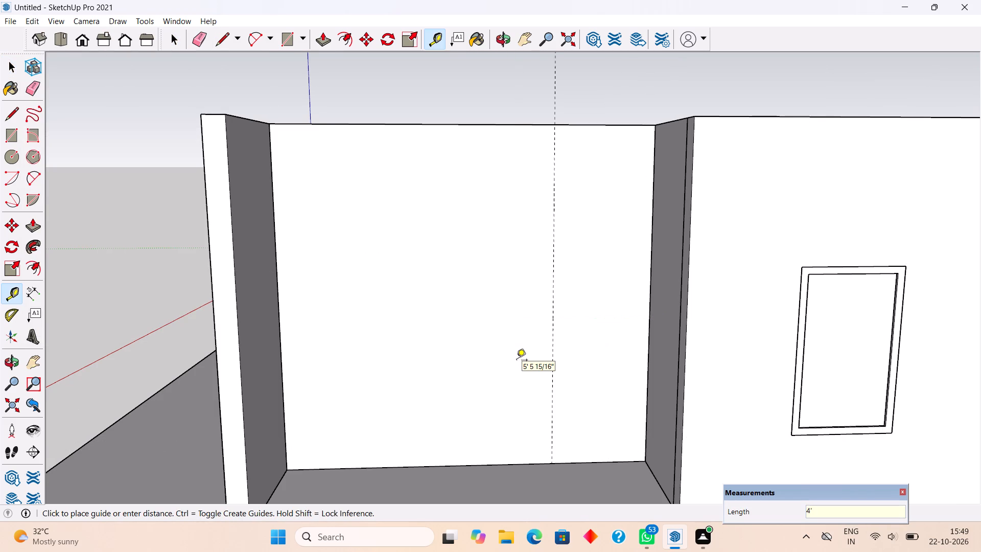
Place a horizontal guide across the blank front wall, about 9' above its base, level with the two-pane window's top.
{"action": "left_click", "coordinate": [583, 463]}
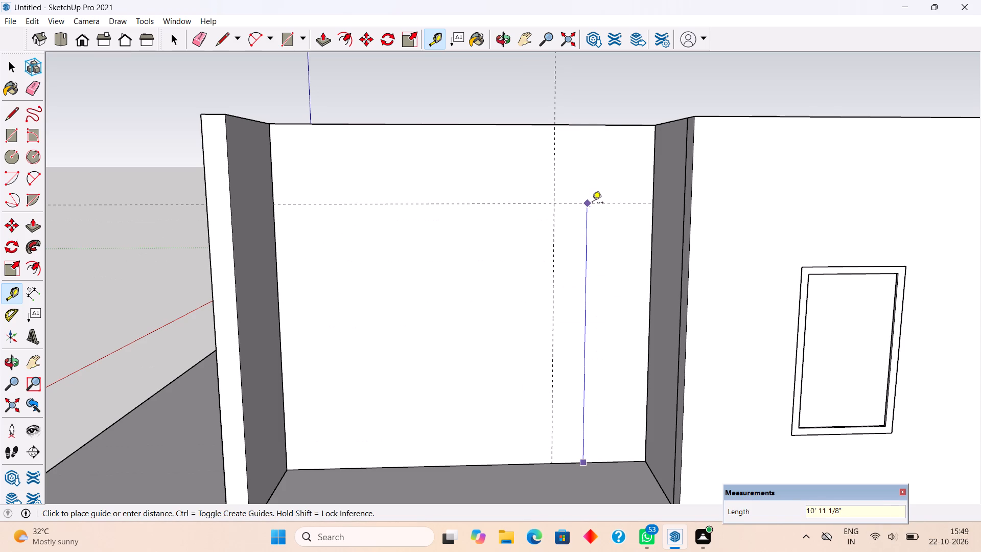
{"action": "scroll", "coordinate": [592, 203], "scroll_direction": "down", "scroll_amount": 6}
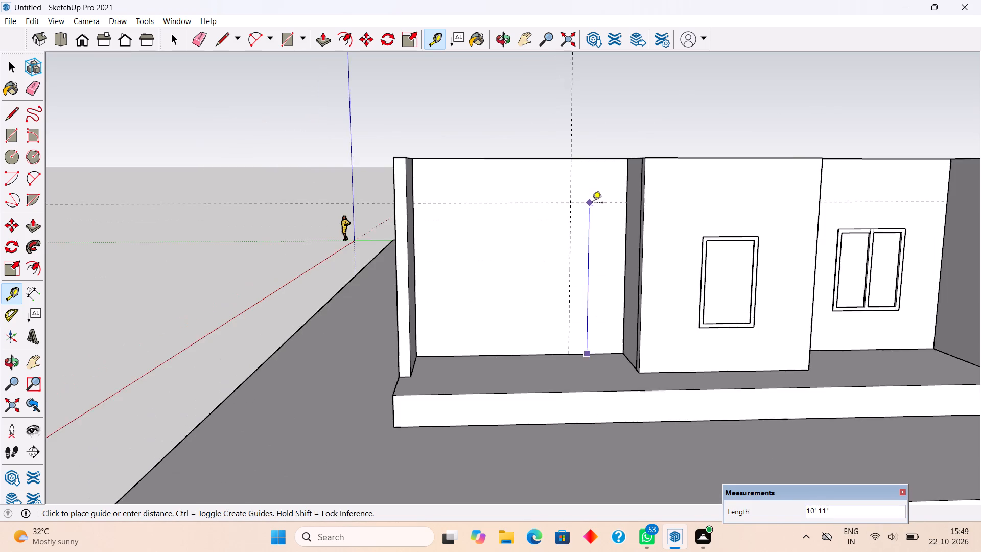
{"action": "scroll", "coordinate": [592, 203], "scroll_direction": "down", "scroll_amount": 2}
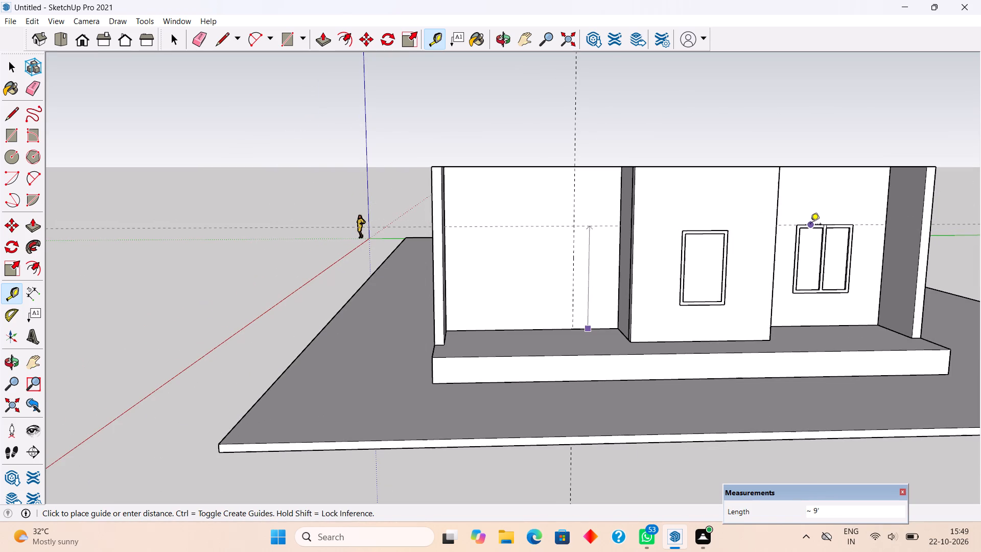
{"action": "left_click", "coordinate": [810, 225]}
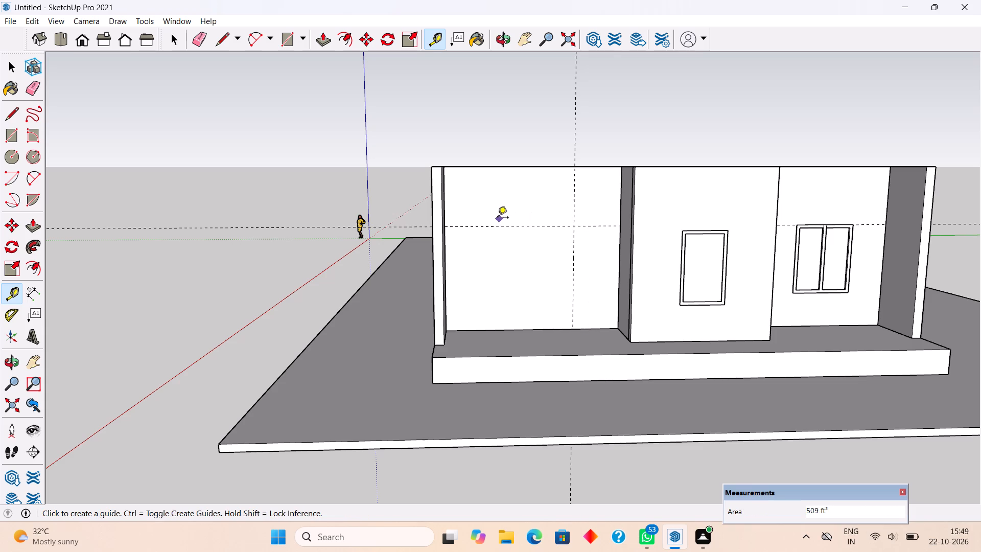
Place a second vertical guide on the blank wall, 2' from the first one, away from the projecting wall.
{"action": "scroll", "coordinate": [498, 218], "scroll_direction": "up", "scroll_amount": 2}
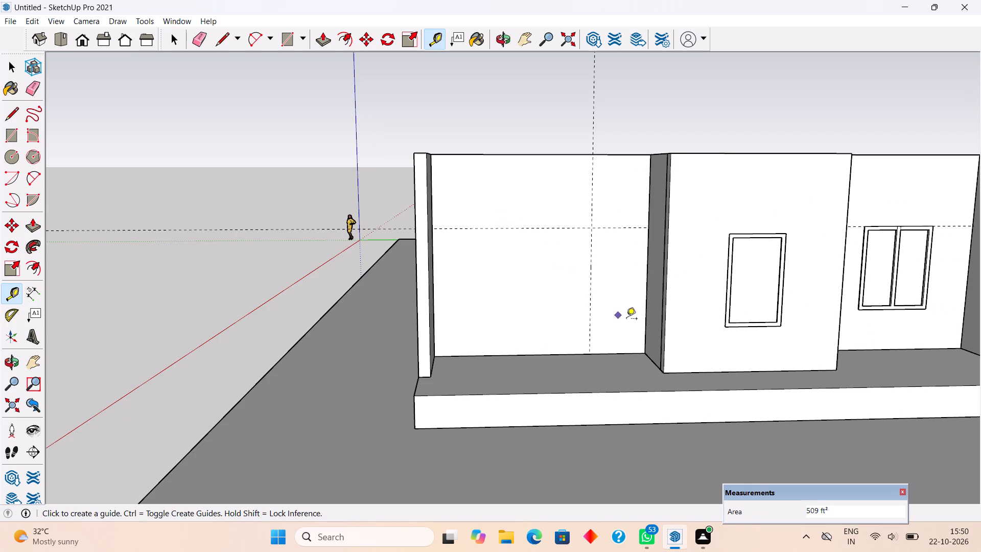
{"action": "scroll", "coordinate": [626, 319], "scroll_direction": "up", "scroll_amount": 5}
{"action": "left_click", "coordinate": [565, 224]}
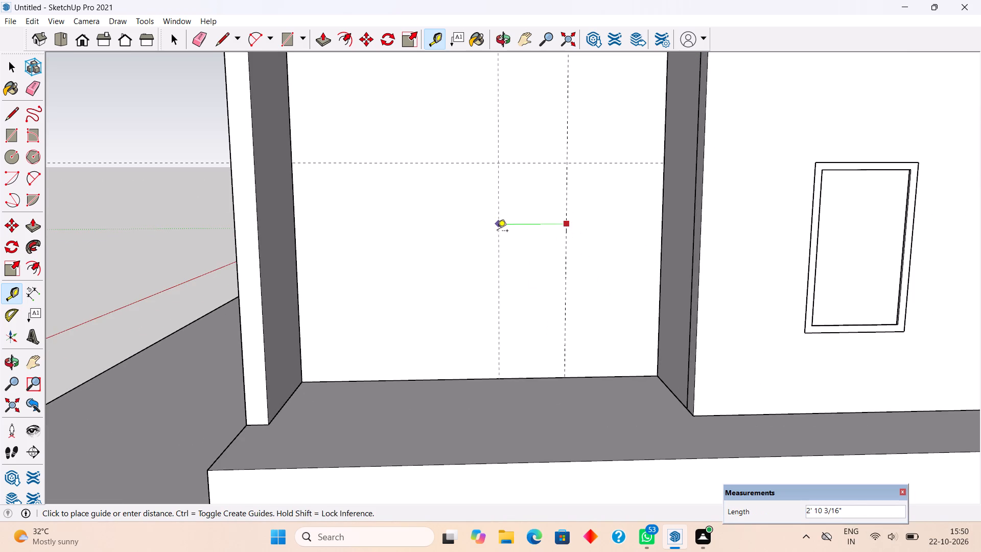
{"action": "type", "text": "2'"}
{"action": "key", "text": "Return"}
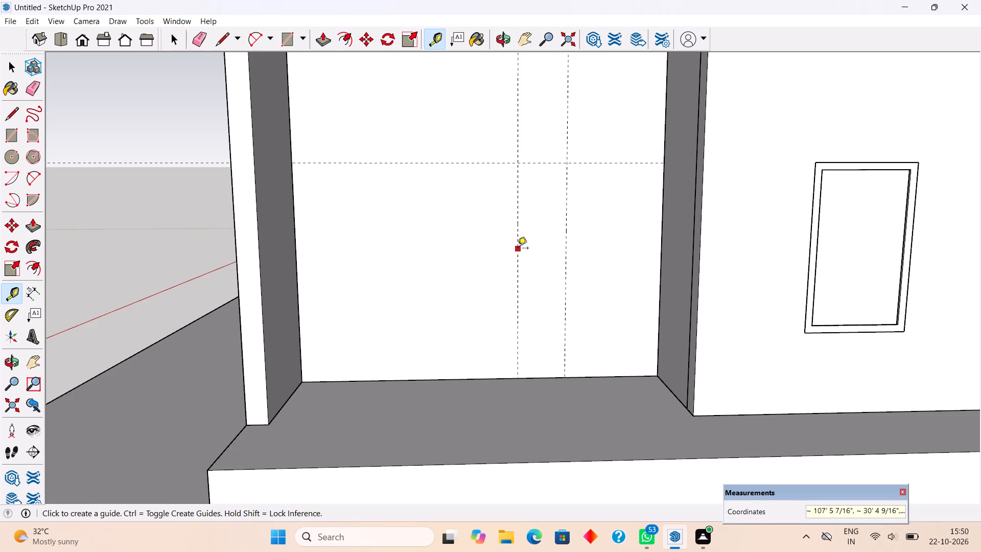
Measure the overall width of the two-pane window's outer frame.
{"action": "left_click", "coordinate": [518, 249]}
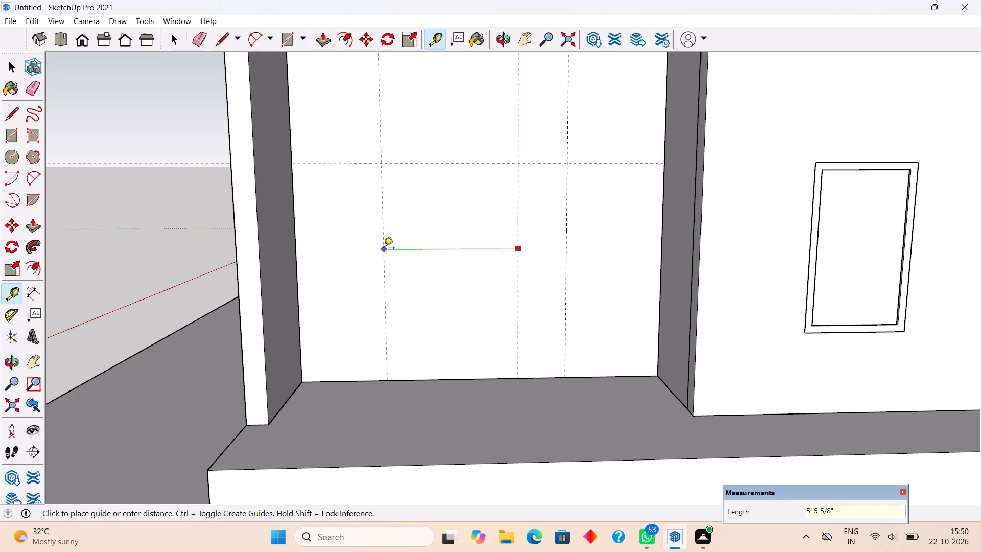
{"action": "key", "text": "space"}
{"action": "key", "text": "t"}
{"action": "scroll", "coordinate": [384, 249], "scroll_direction": "down", "scroll_amount": 13}
{"action": "scroll", "coordinate": [651, 248], "scroll_direction": "up", "scroll_amount": 10}
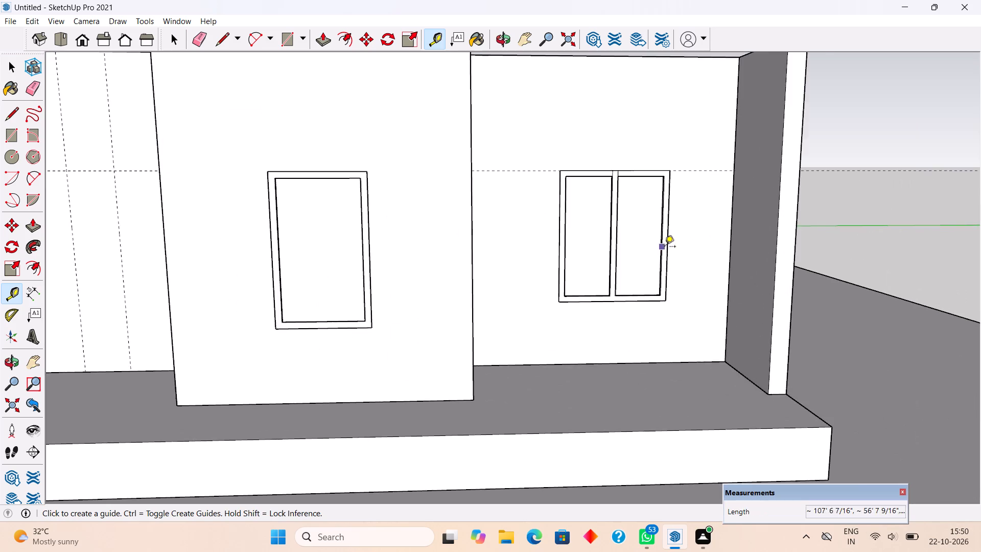
{"action": "scroll", "coordinate": [665, 247], "scroll_direction": "up", "scroll_amount": 4}
{"action": "left_click", "coordinate": [669, 248]}
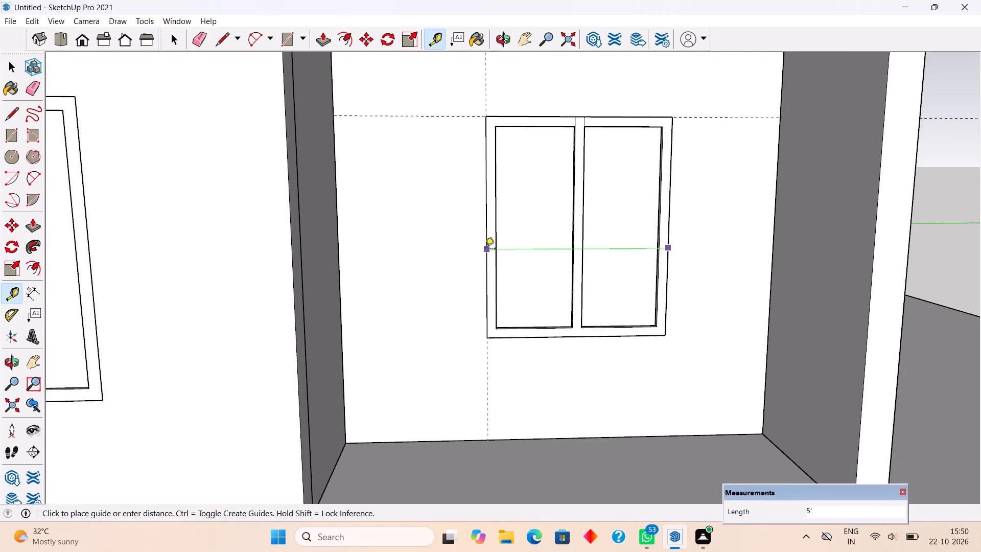
{"action": "key", "text": "space"}
Measure the height from the base of the wall up to the two-pane window's bottom edge.
{"action": "scroll", "coordinate": [485, 249], "scroll_direction": "down", "scroll_amount": 11}
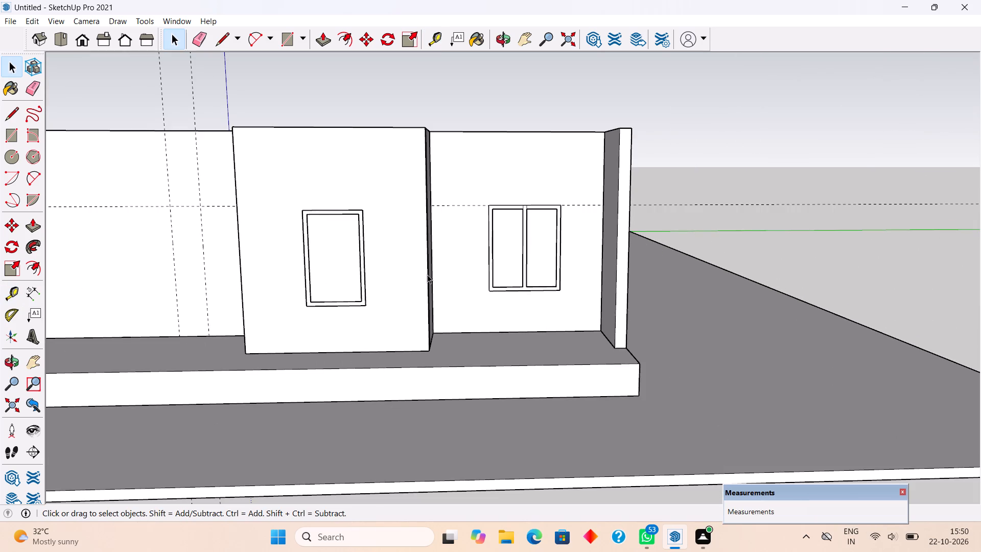
{"action": "scroll", "coordinate": [568, 376], "scroll_direction": "up", "scroll_amount": 1}
{"action": "middle_click_drag", "start_coordinate": [562, 327], "coordinate": [549, 244]}
{"action": "scroll", "coordinate": [548, 278], "scroll_direction": "up", "scroll_amount": 7}
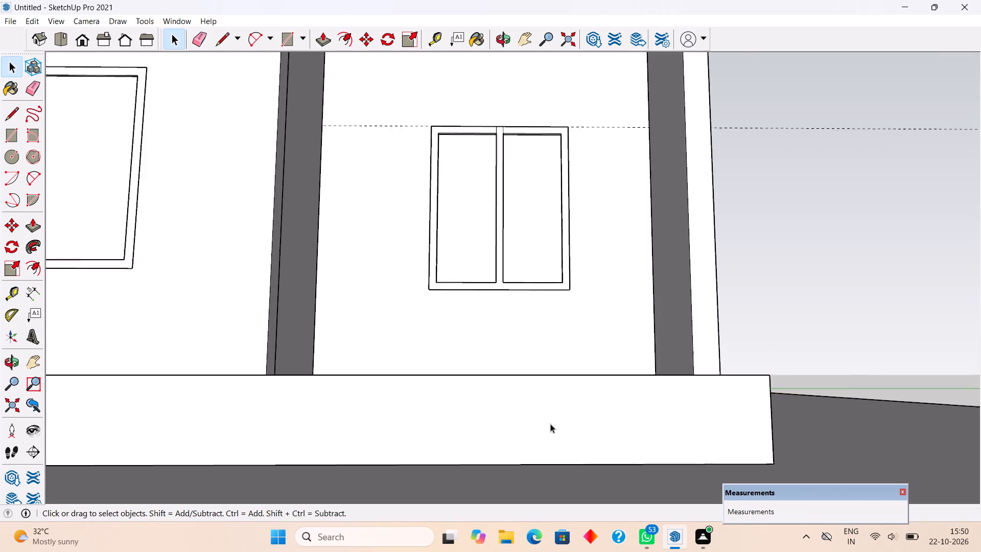
{"action": "scroll", "coordinate": [550, 424], "scroll_direction": "up", "scroll_amount": 2}
{"action": "scroll", "coordinate": [511, 318], "scroll_direction": "up", "scroll_amount": 7}
{"action": "middle_click_drag", "start_coordinate": [510, 333], "coordinate": [509, 327]}
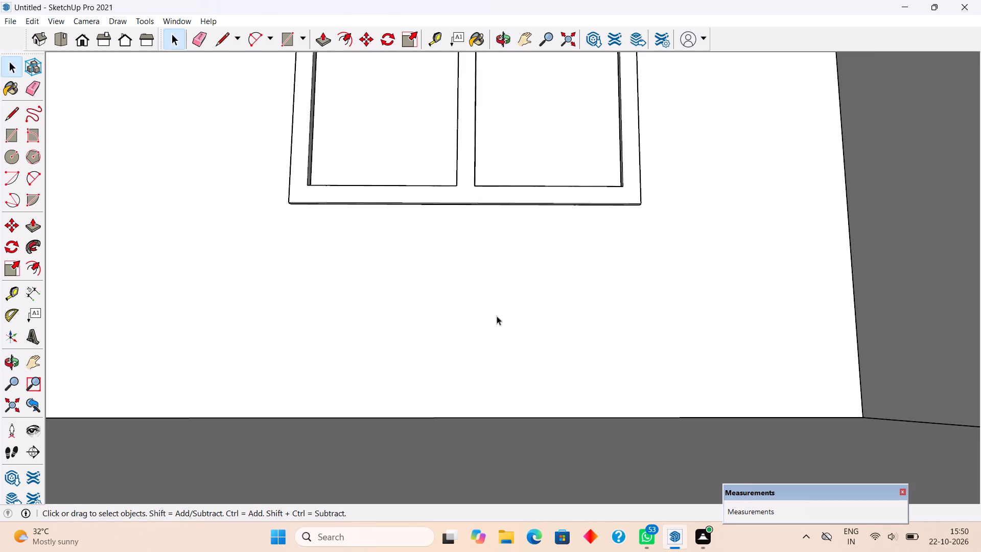
{"action": "scroll", "coordinate": [493, 278], "scroll_direction": "up", "scroll_amount": 4}
{"action": "middle_click_drag", "start_coordinate": [500, 297], "coordinate": [498, 262]}
{"action": "key", "text": "t"}
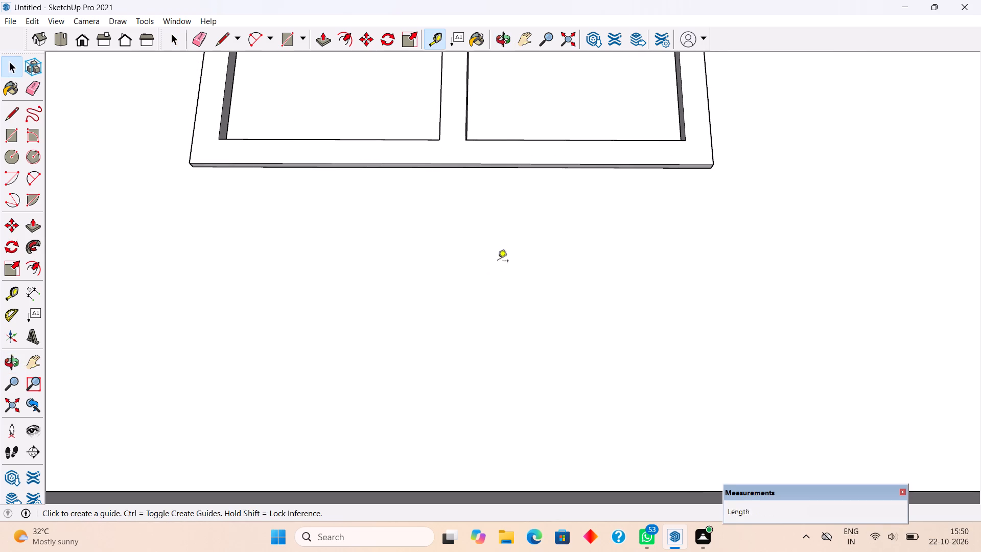
{"action": "left_click", "coordinate": [507, 170]}
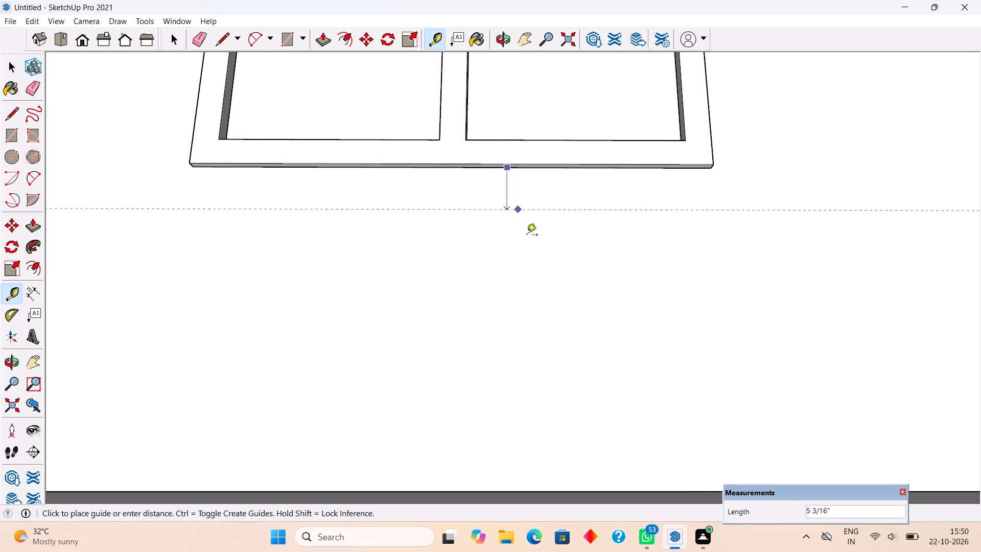
{"action": "scroll", "coordinate": [530, 250], "scroll_direction": "down", "scroll_amount": 4}
{"action": "scroll", "coordinate": [514, 304], "scroll_direction": "down", "scroll_amount": 8}
{"action": "scroll", "coordinate": [479, 346], "scroll_direction": "down", "scroll_amount": 3}
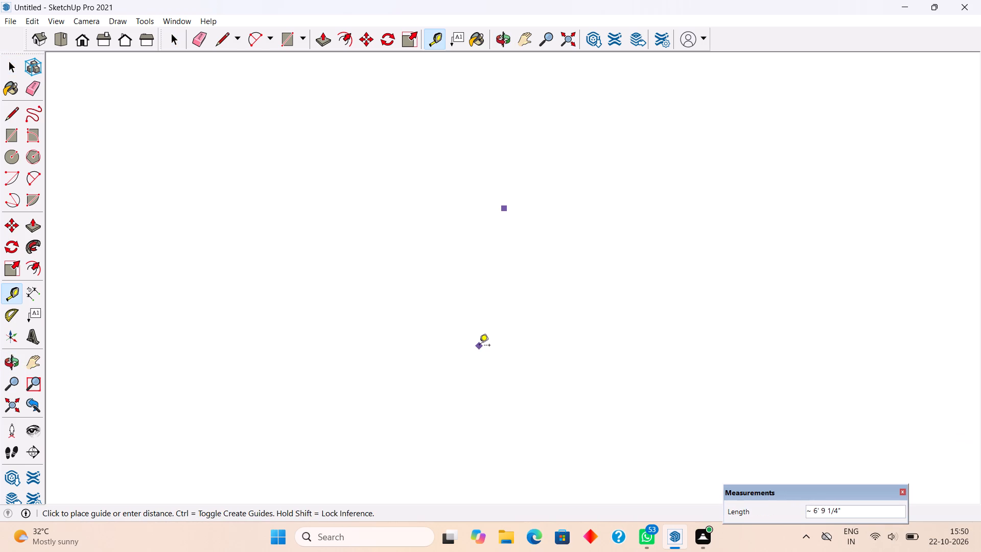
{"action": "scroll", "coordinate": [479, 346], "scroll_direction": "down", "scroll_amount": 20}
{"action": "scroll", "coordinate": [479, 346], "scroll_direction": "down", "scroll_amount": 10}
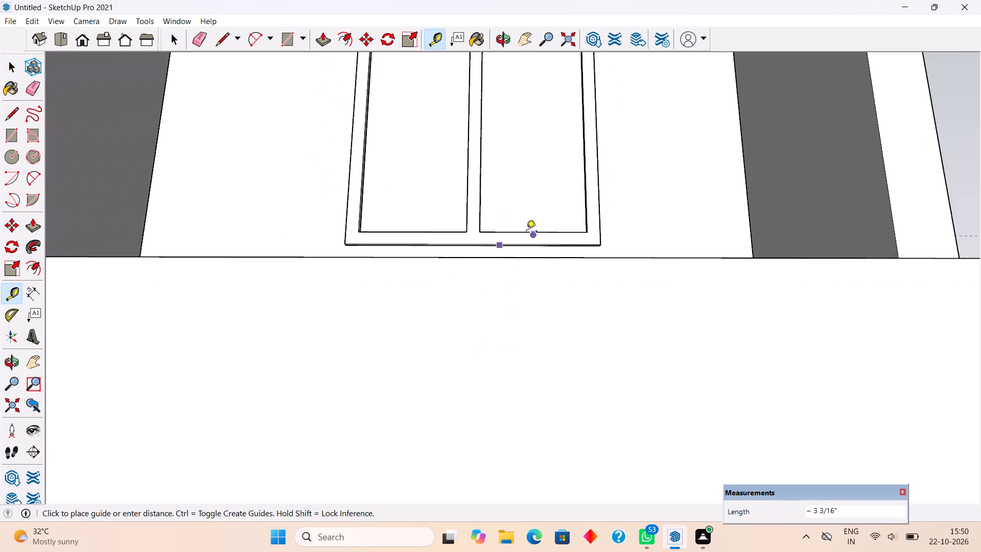
{"action": "middle_click_drag", "start_coordinate": [526, 232], "coordinate": [524, 348]}
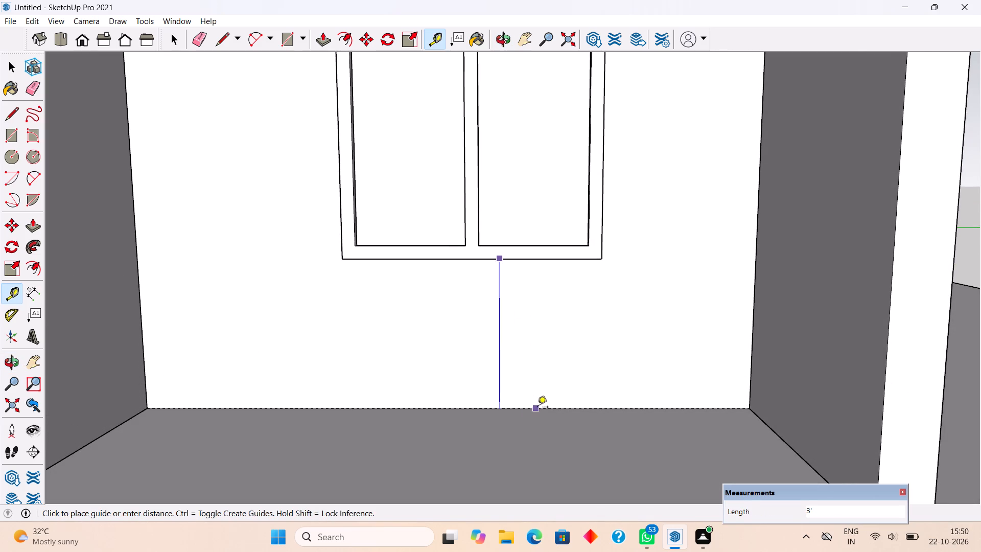
{"action": "key", "text": "space"}
Place a horizontal guide on the blank front wall, 3' above its base.
{"action": "scroll", "coordinate": [538, 408], "scroll_direction": "down", "scroll_amount": 13}
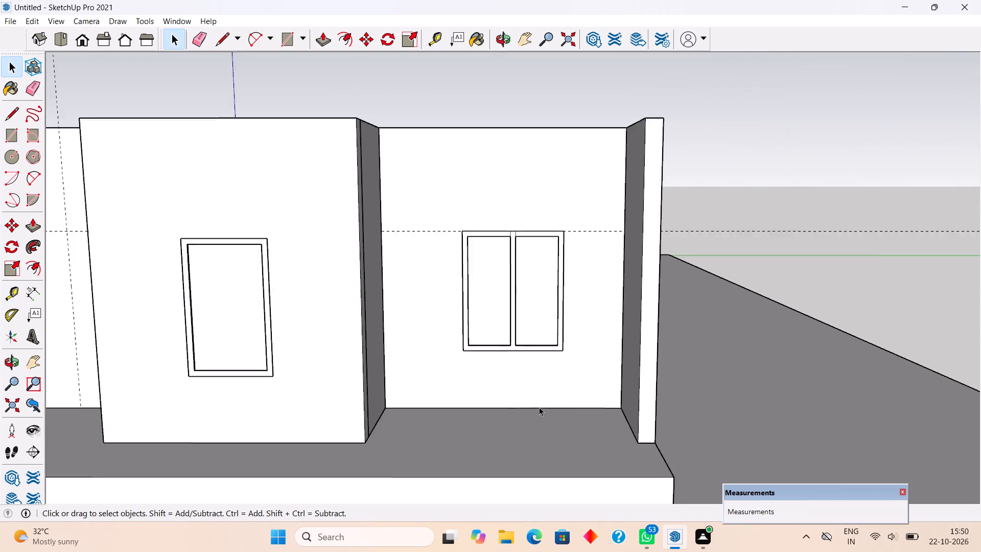
{"action": "scroll", "coordinate": [539, 407], "scroll_direction": "down", "scroll_amount": 4}
{"action": "middle_click_drag", "start_coordinate": [310, 336], "coordinate": [419, 311]}
{"action": "scroll", "coordinate": [419, 311], "scroll_direction": "down", "scroll_amount": 4}
{"action": "scroll", "coordinate": [286, 396], "scroll_direction": "up", "scroll_amount": 5}
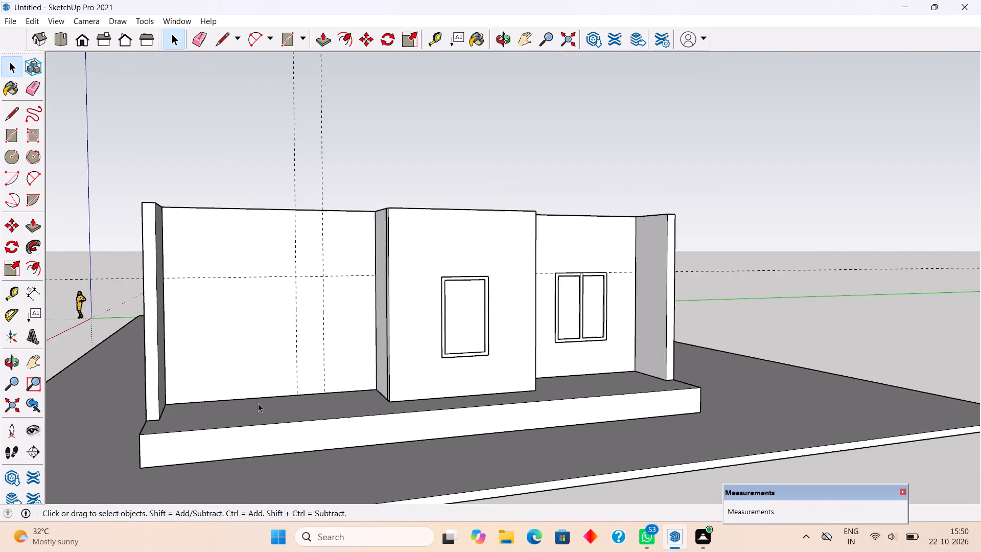
{"action": "scroll", "coordinate": [258, 403], "scroll_direction": "up", "scroll_amount": 5}
{"action": "key", "text": "t"}
{"action": "left_click", "coordinate": [267, 393]}
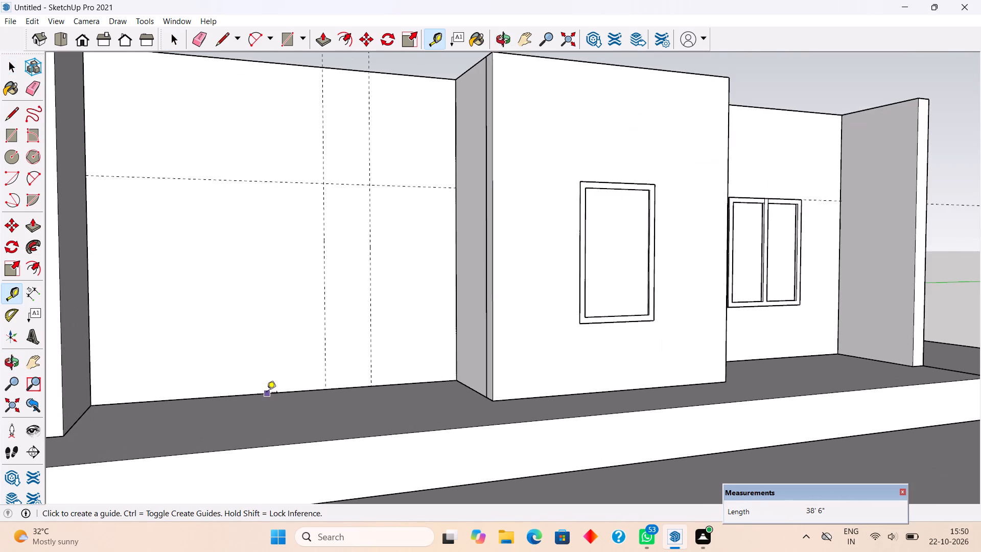
{"action": "type", "text": "3'"}
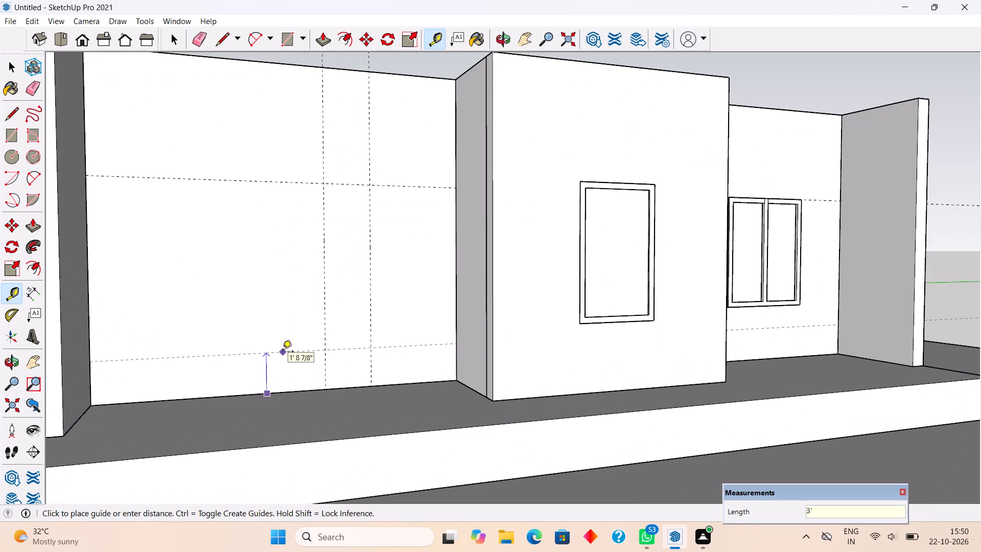
{"action": "key", "text": "Return"}
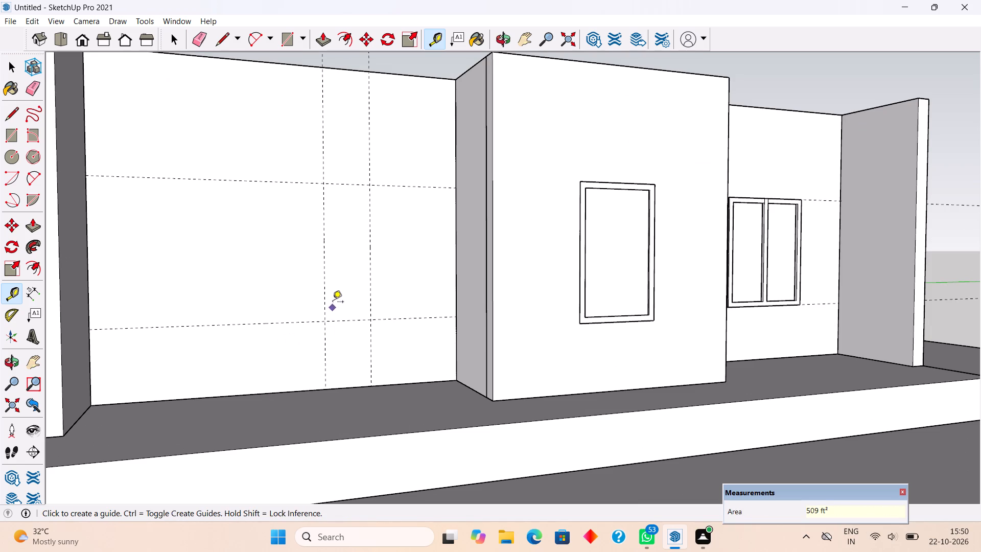
Place a third vertical guide 5' from the second one, farther from the projecting wall.
{"action": "left_click", "coordinate": [328, 277]}
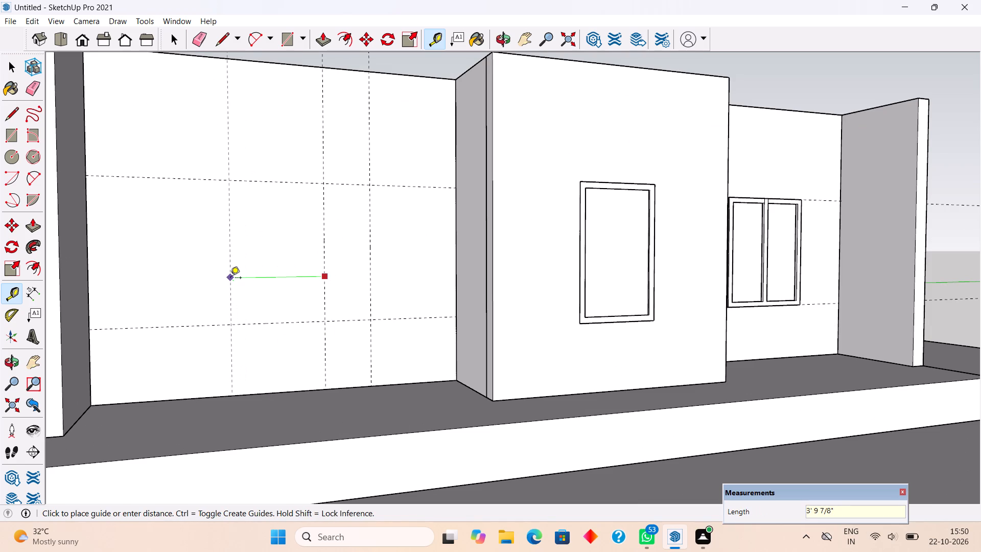
{"action": "type", "text": "5'"}
{"action": "key", "text": "Return"}
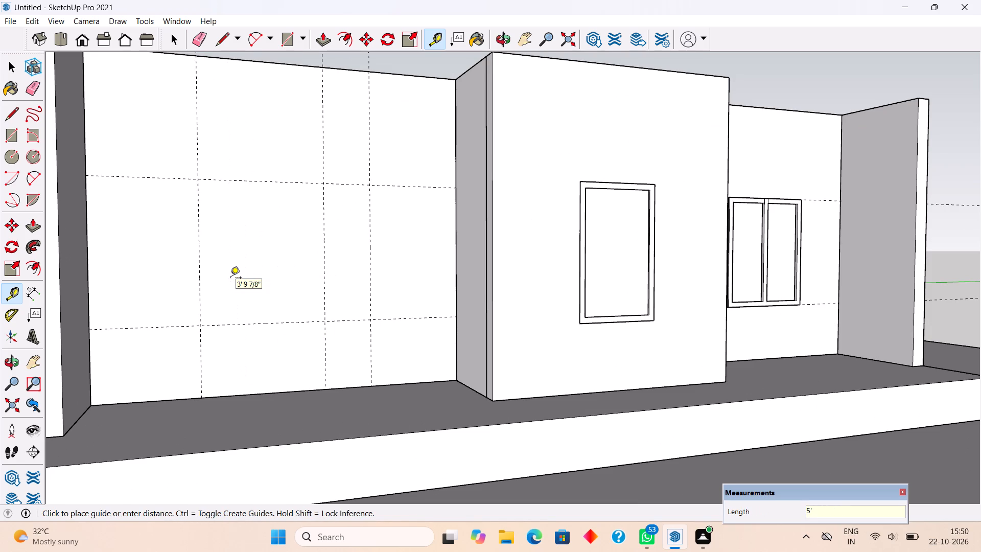
Open the front wall group for editing and select its front face.
{"action": "key", "text": "space"}
{"action": "triple_click", "coordinate": [249, 249]}
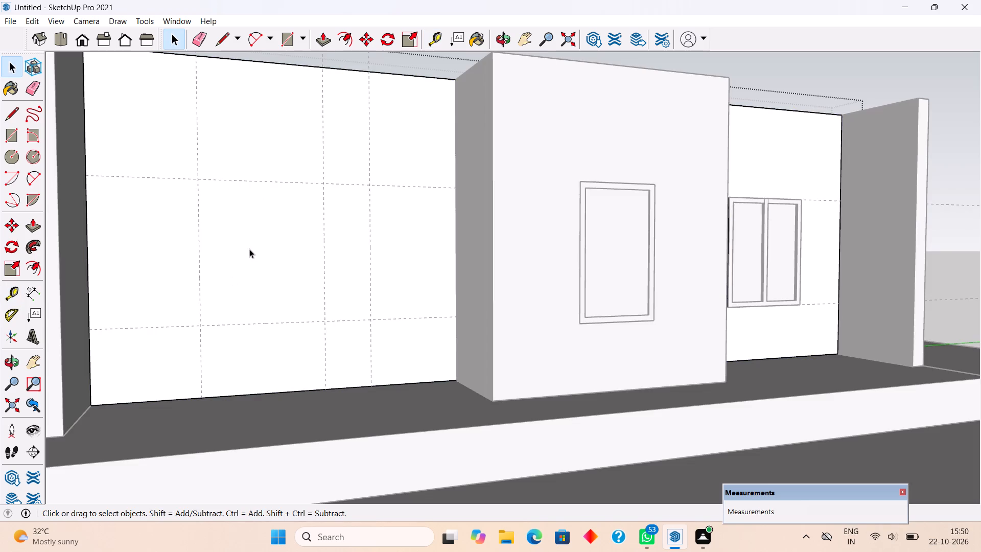
{"action": "middle_click_drag", "start_coordinate": [420, 346], "coordinate": [420, 418]}
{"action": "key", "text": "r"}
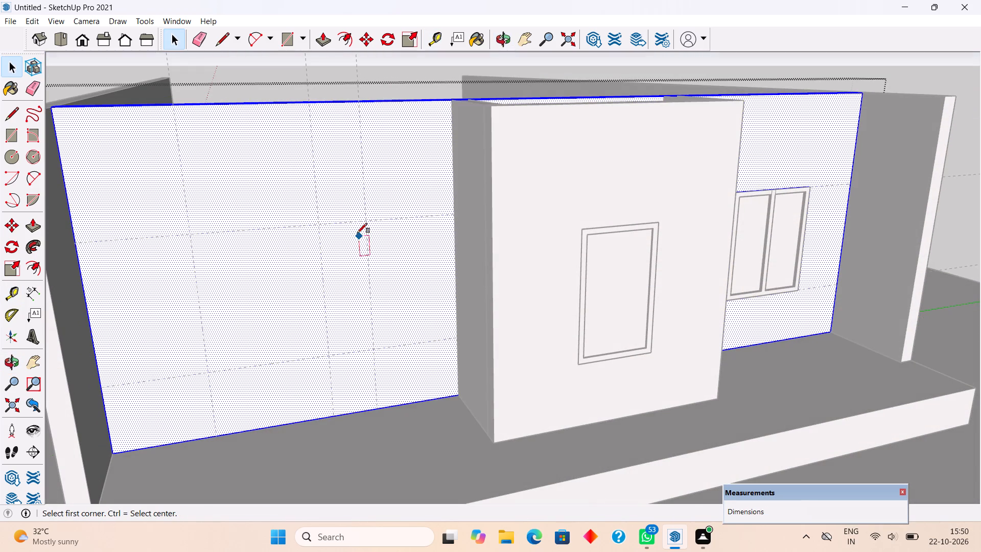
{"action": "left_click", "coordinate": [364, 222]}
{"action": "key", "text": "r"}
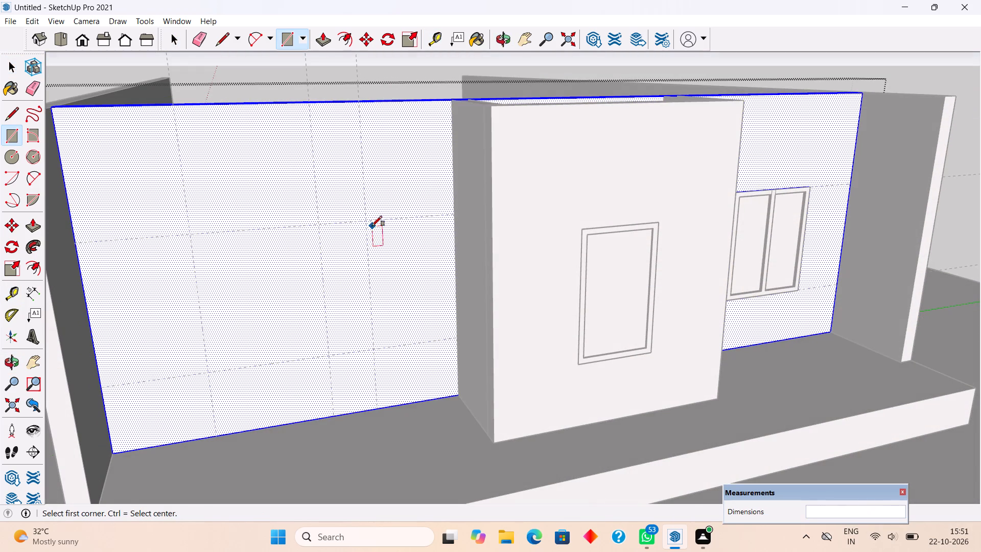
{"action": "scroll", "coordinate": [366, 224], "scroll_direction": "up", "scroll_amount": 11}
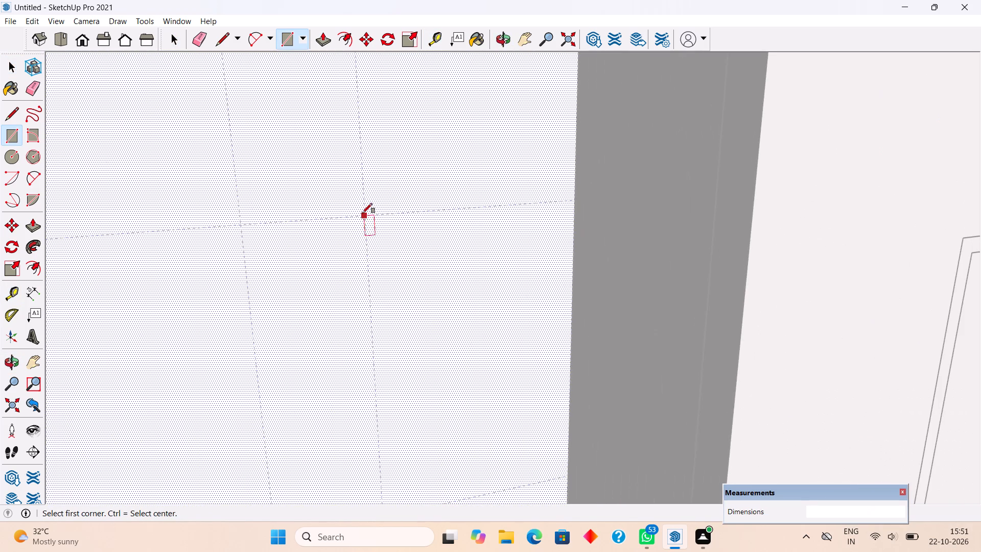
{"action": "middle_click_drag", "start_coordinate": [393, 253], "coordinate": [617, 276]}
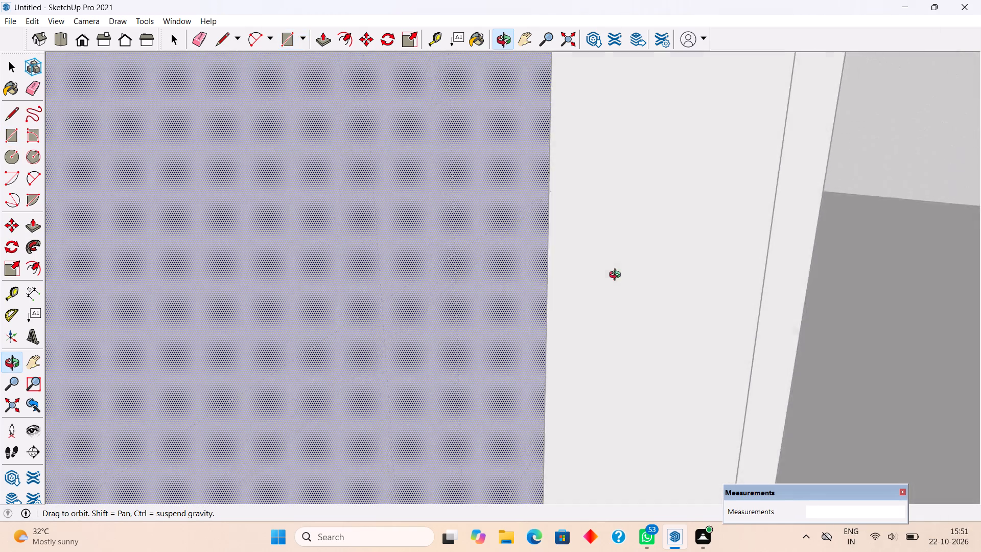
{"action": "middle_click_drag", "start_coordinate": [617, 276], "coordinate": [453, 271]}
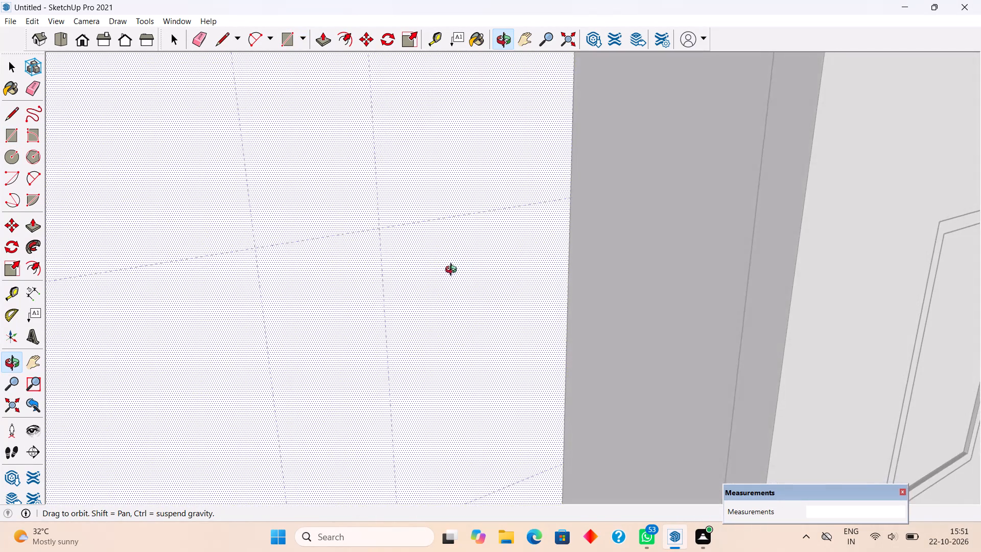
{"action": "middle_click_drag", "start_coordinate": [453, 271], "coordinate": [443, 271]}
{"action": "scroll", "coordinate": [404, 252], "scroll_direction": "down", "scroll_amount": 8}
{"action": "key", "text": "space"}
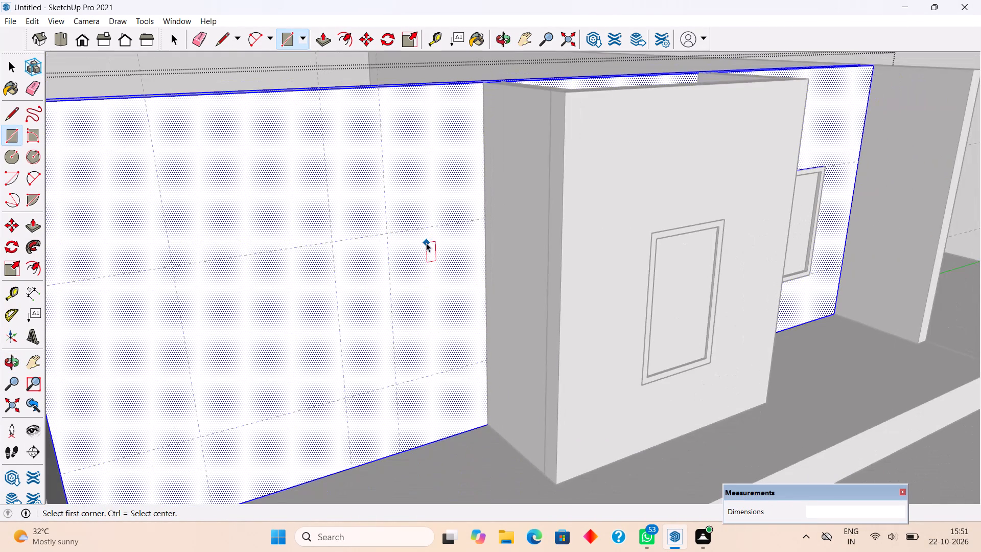
Place a horizontal guide on the blank front wall, 9' above its base.
{"action": "key", "text": "t"}
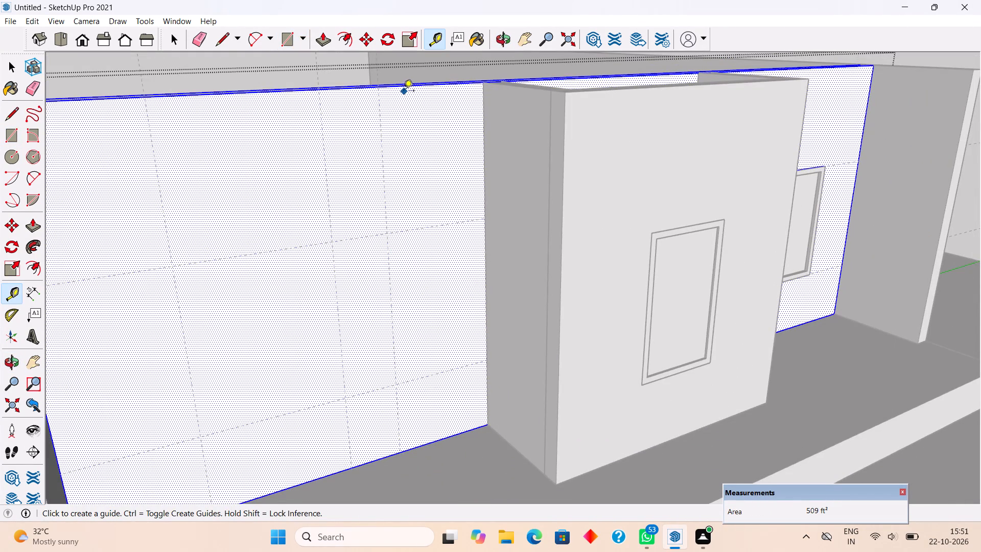
{"action": "left_click", "coordinate": [412, 448]}
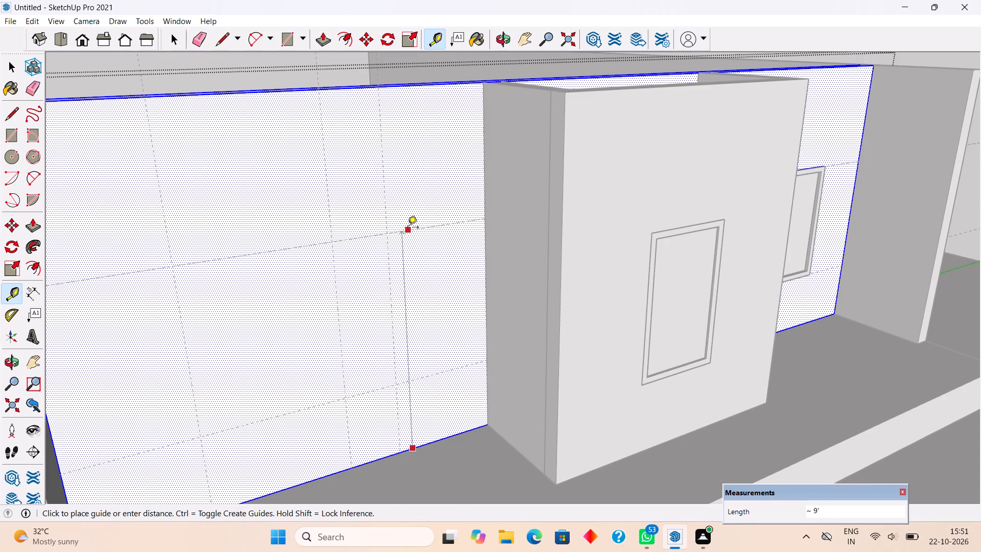
{"action": "scroll", "coordinate": [408, 228], "scroll_direction": "up", "scroll_amount": 4}
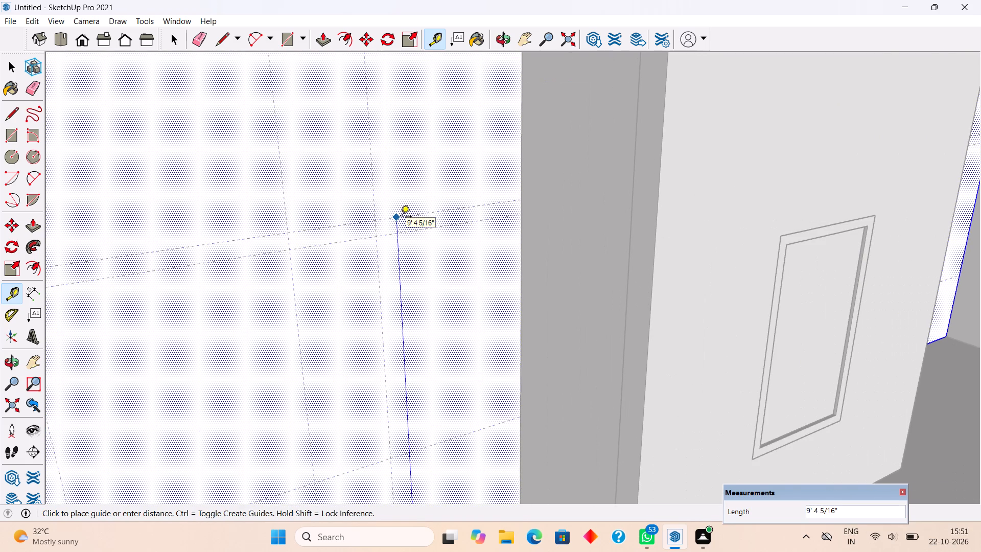
{"action": "type", "text": "9'"}
{"action": "key", "text": "Return"}
{"action": "key", "text": "space"}
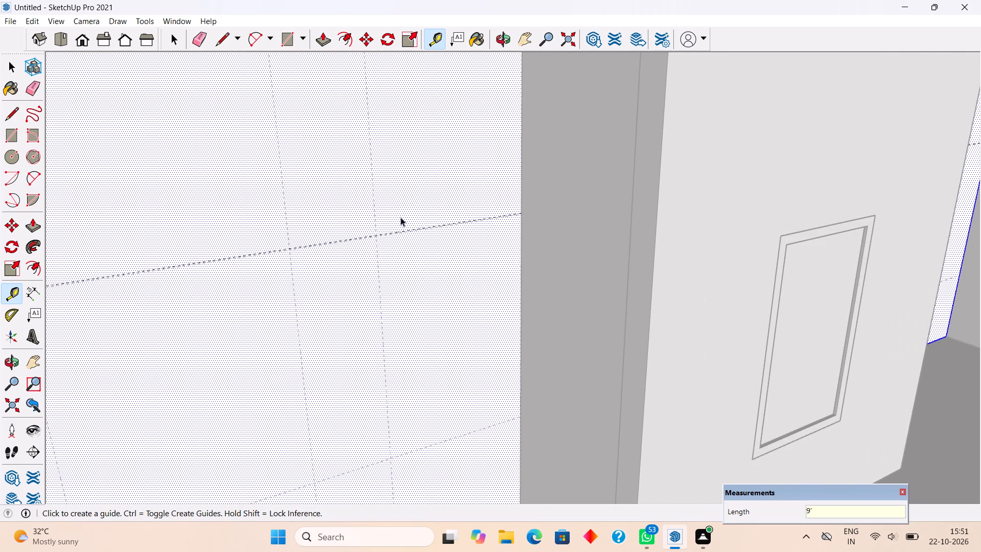
Leave the wall group and delete the slightly lower of the two nearly coincident upper horizontal guides.
{"action": "scroll", "coordinate": [520, 259], "scroll_direction": "up", "scroll_amount": 4}
{"action": "scroll", "coordinate": [521, 210], "scroll_direction": "up", "scroll_amount": 10}
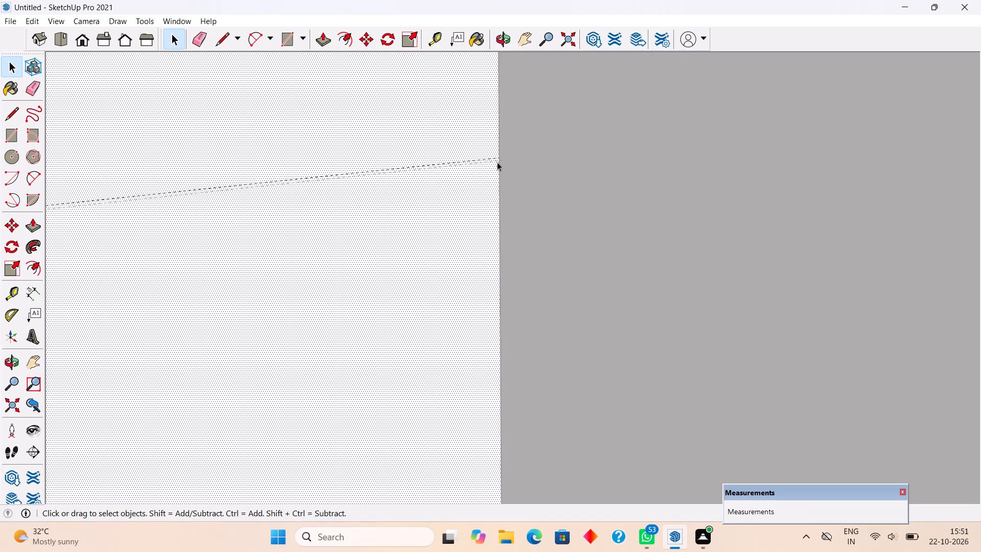
{"action": "middle_click_drag", "start_coordinate": [488, 171], "coordinate": [585, 283]}
{"action": "left_click", "coordinate": [465, 181]}
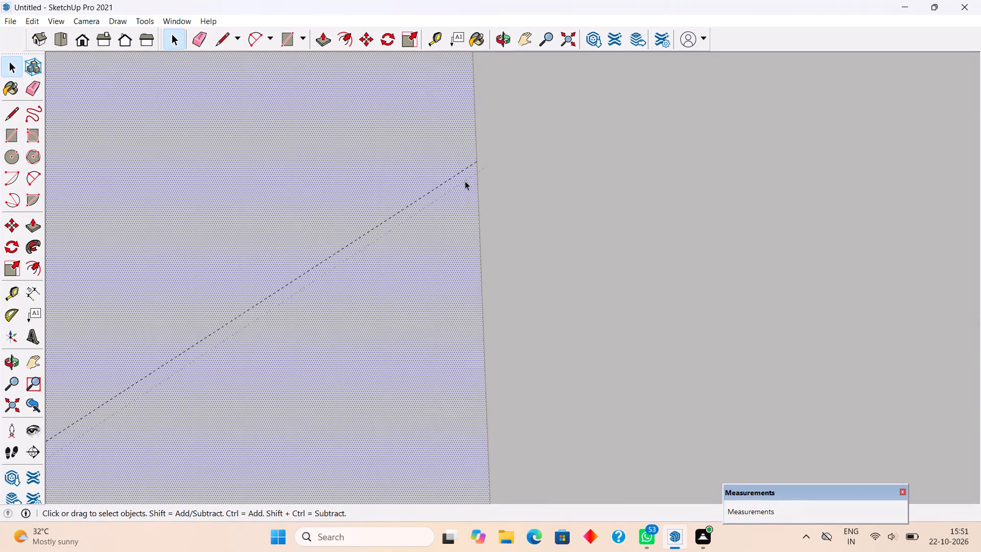
{"action": "left_click", "coordinate": [465, 181]}
{"action": "scroll", "coordinate": [472, 181], "scroll_direction": "up", "scroll_amount": 6}
{"action": "left_click", "coordinate": [492, 160]}
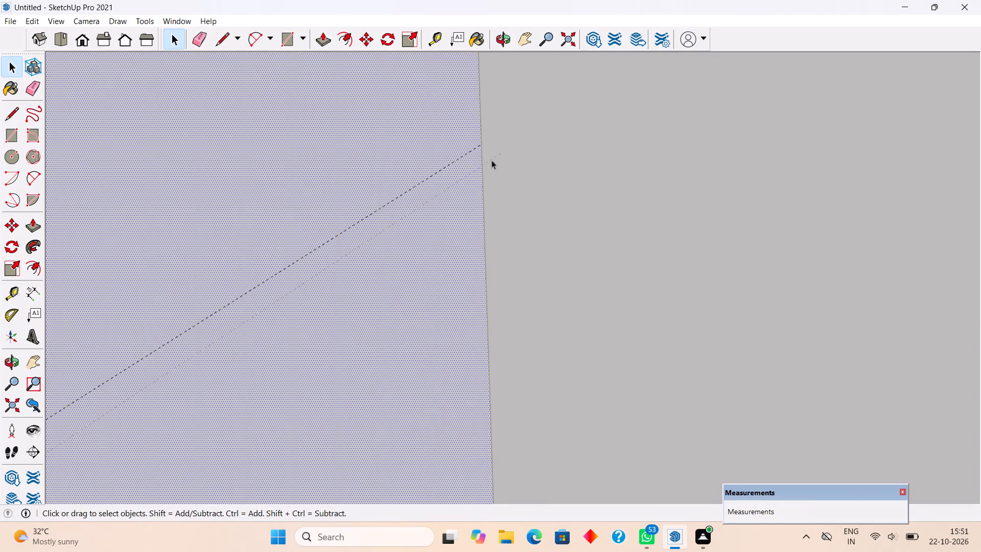
{"action": "left_click", "coordinate": [497, 178]}
{"action": "scroll", "coordinate": [543, 203], "scroll_direction": "down", "scroll_amount": 6}
{"action": "left_click", "coordinate": [678, 257]}
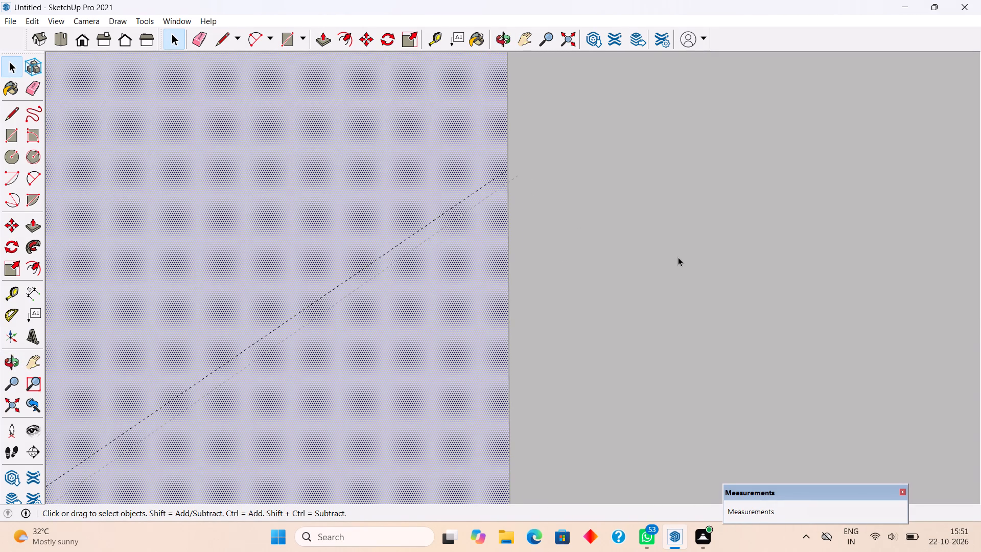
{"action": "scroll", "coordinate": [678, 257], "scroll_direction": "down", "scroll_amount": 16}
{"action": "scroll", "coordinate": [686, 253], "scroll_direction": "up", "scroll_amount": 1}
{"action": "scroll", "coordinate": [686, 253], "scroll_direction": "down", "scroll_amount": 9}
{"action": "left_click", "coordinate": [894, 329]}
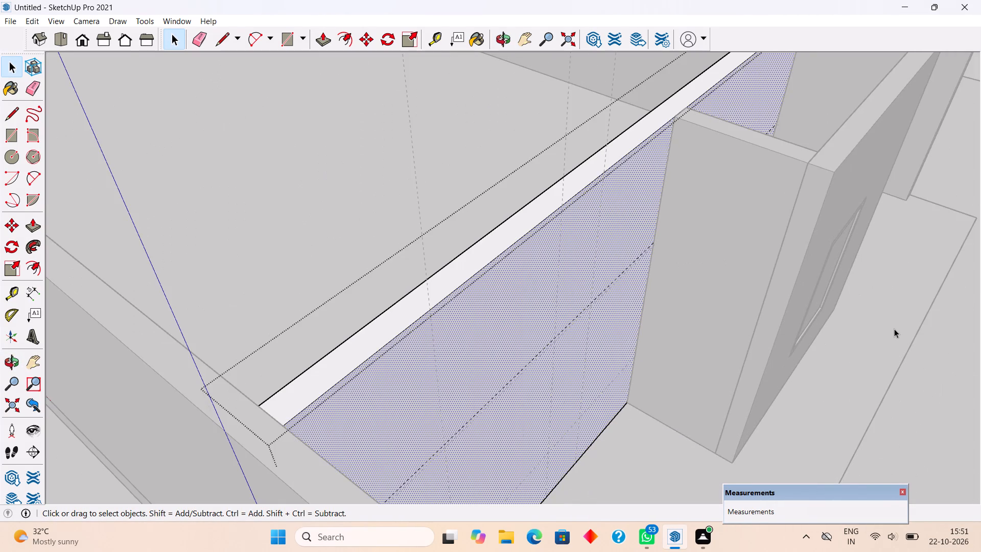
{"action": "scroll", "coordinate": [591, 245], "scroll_direction": "up", "scroll_amount": 17}
{"action": "left_click", "coordinate": [693, 245]}
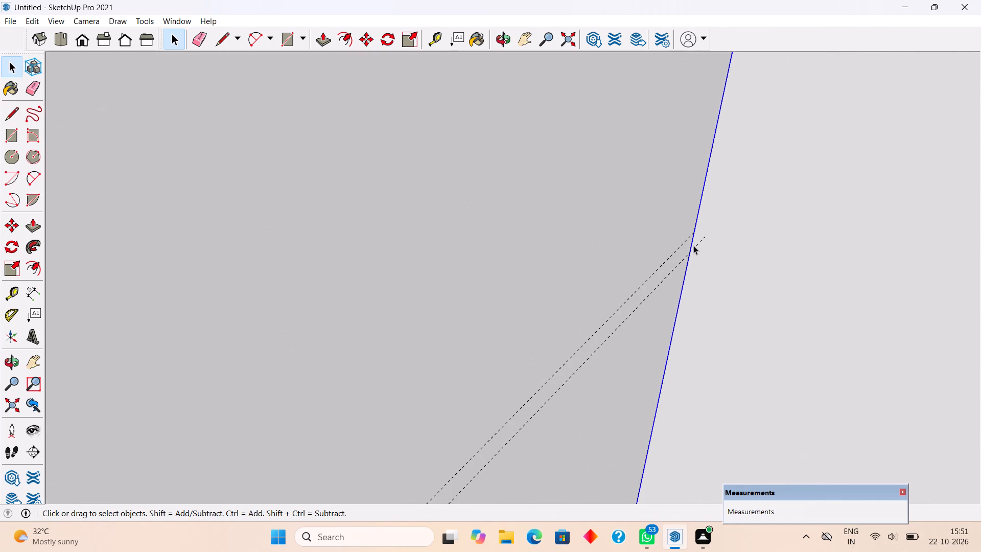
{"action": "left_click", "coordinate": [693, 248]}
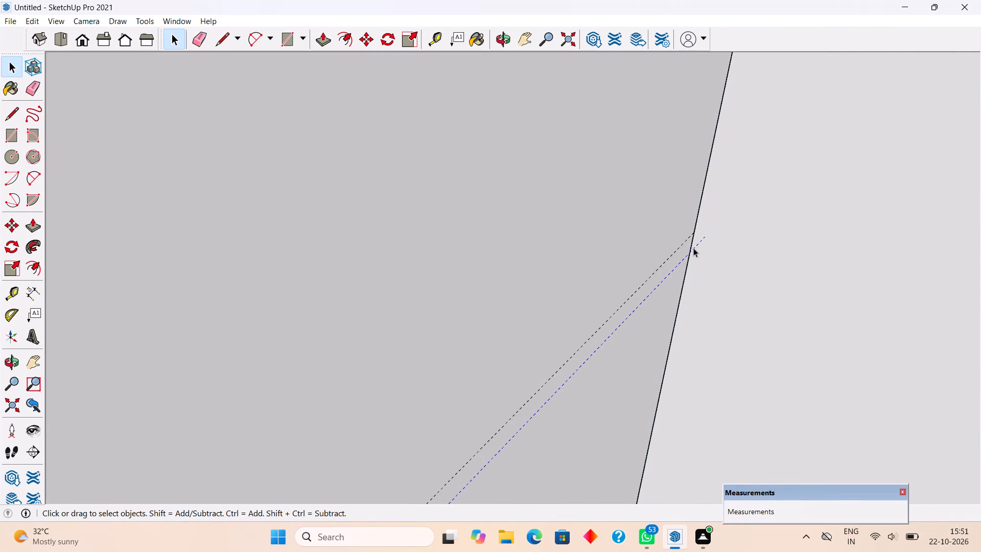
{"action": "key", "text": "Delete"}
Inside the front wall group, draw a 4' by 9' door outline against the projecting wall and a 5' by 6' window outline along the guides.
{"action": "scroll", "coordinate": [703, 237], "scroll_direction": "down", "scroll_amount": 6}
{"action": "scroll", "coordinate": [718, 212], "scroll_direction": "down", "scroll_amount": 15}
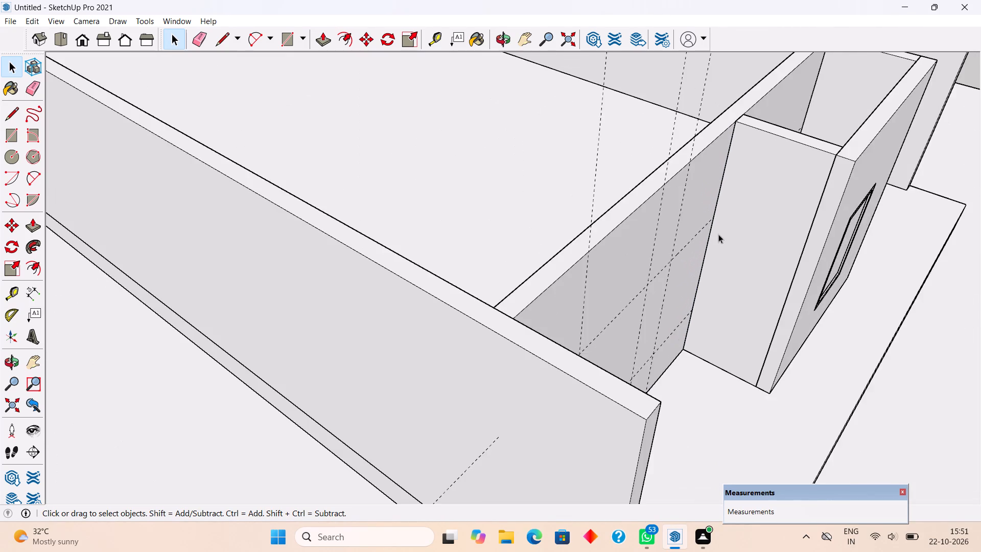
{"action": "middle_click_drag", "start_coordinate": [702, 301], "coordinate": [580, 223]}
{"action": "triple_click", "coordinate": [503, 291]}
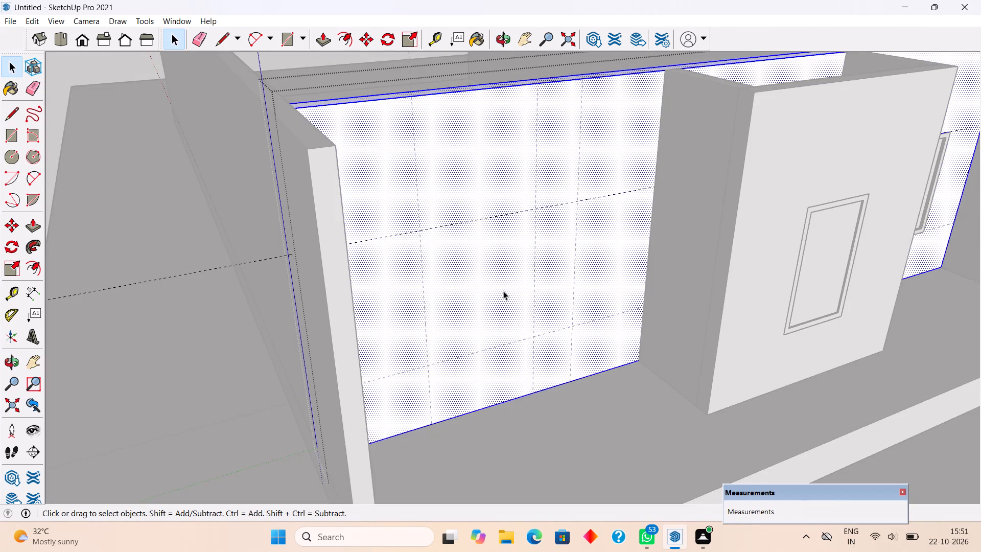
{"action": "key", "text": "r"}
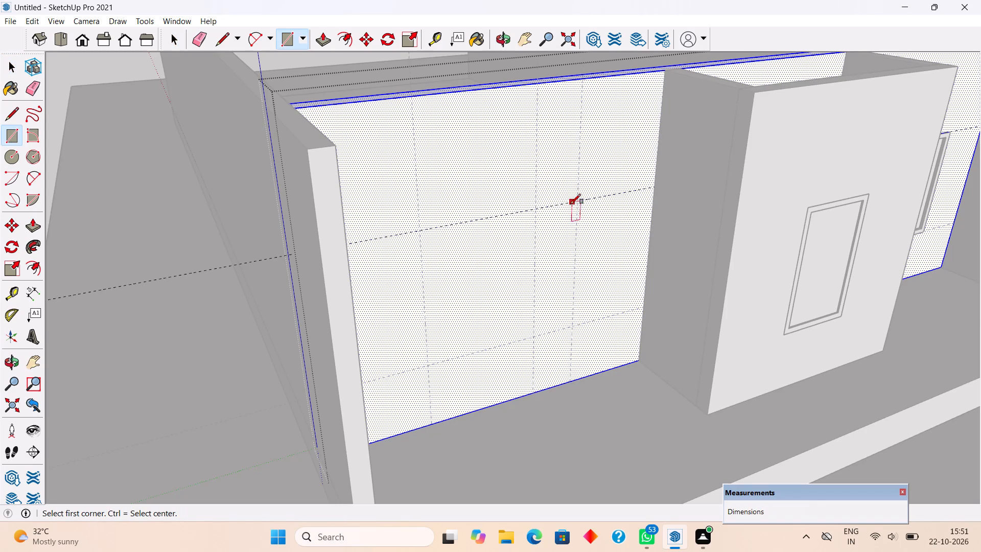
{"action": "left_click", "coordinate": [579, 200]}
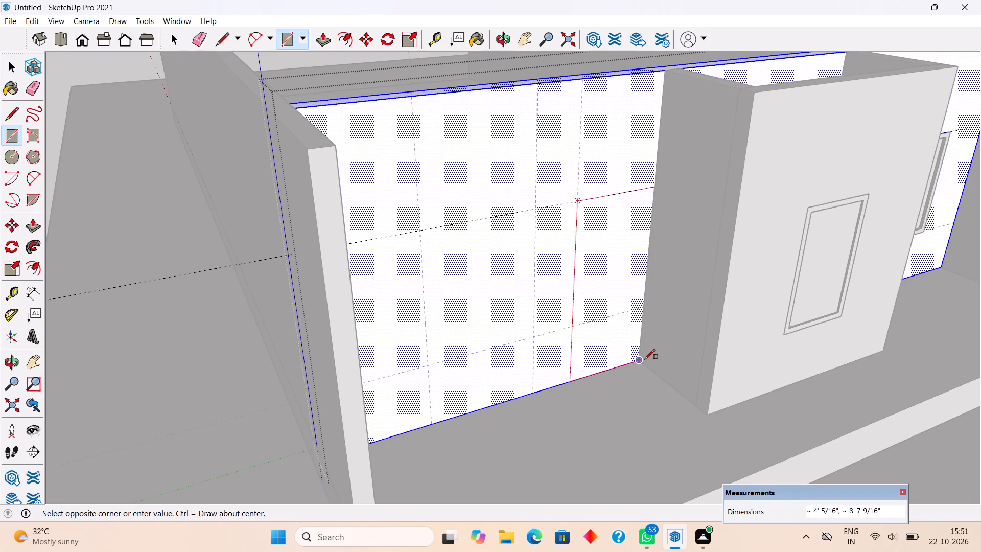
{"action": "left_click", "coordinate": [642, 359]}
{"action": "left_click", "coordinate": [416, 231]}
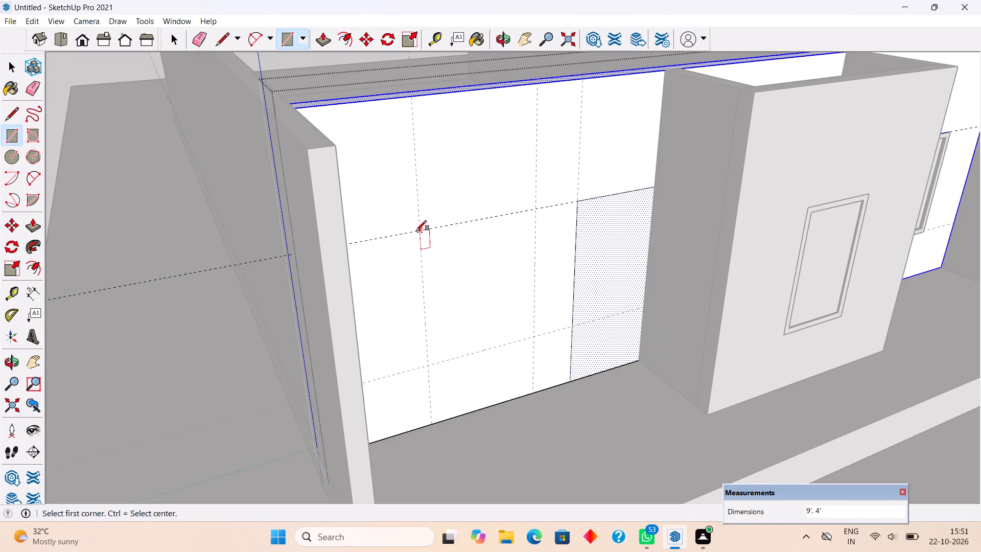
{"action": "left_click", "coordinate": [536, 336]}
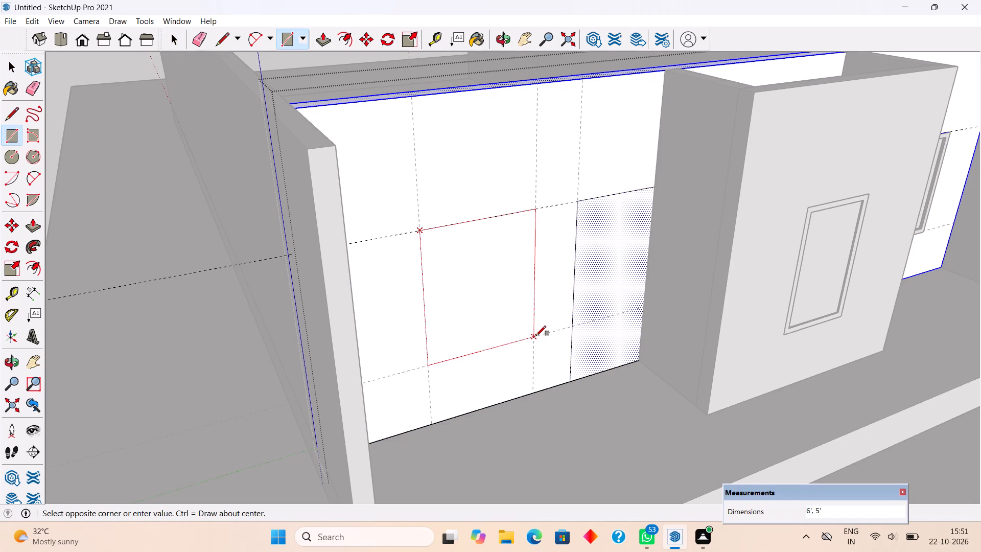
Push the door and window outlines through the full 9" wall thickness to cut both openings, and leave the wall group.
{"action": "key", "text": "p"}
{"action": "left_click_drag", "start_coordinate": [615, 344], "coordinate": [589, 267]}
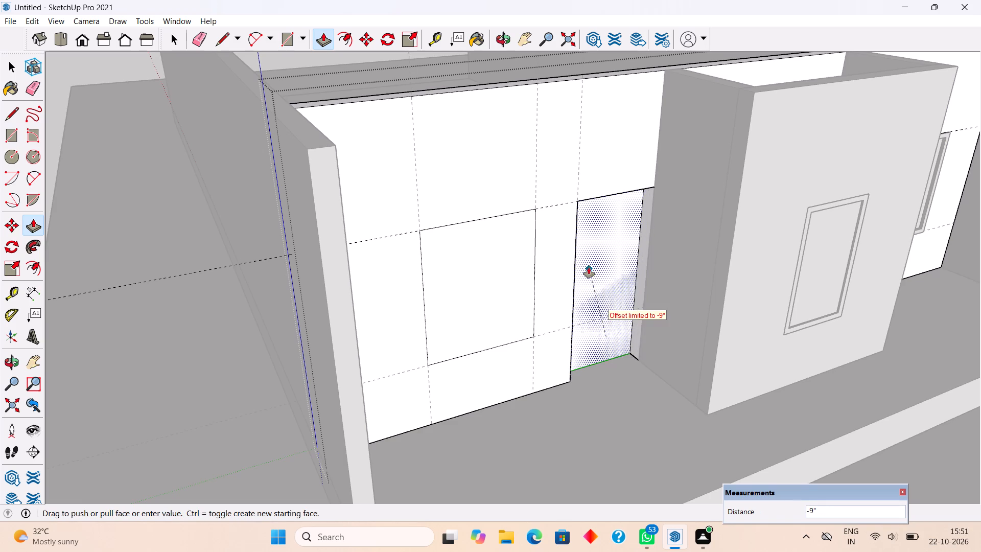
{"action": "left_click_drag", "start_coordinate": [589, 267], "coordinate": [587, 249]}
{"action": "left_click_drag", "start_coordinate": [452, 299], "coordinate": [484, 249]}
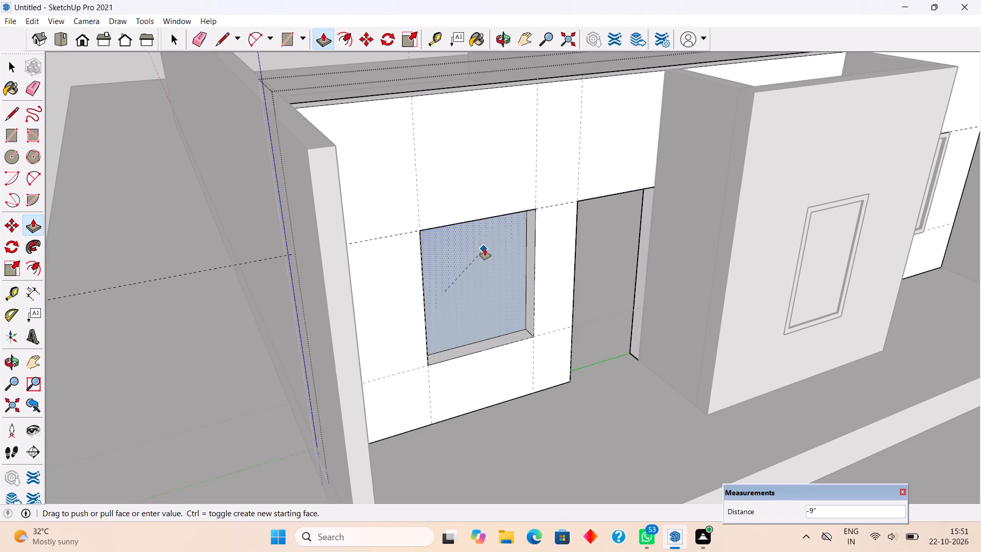
{"action": "key", "text": "space"}
{"action": "scroll", "coordinate": [485, 249], "scroll_direction": "down", "scroll_amount": 8}
{"action": "left_click", "coordinate": [635, 97]}
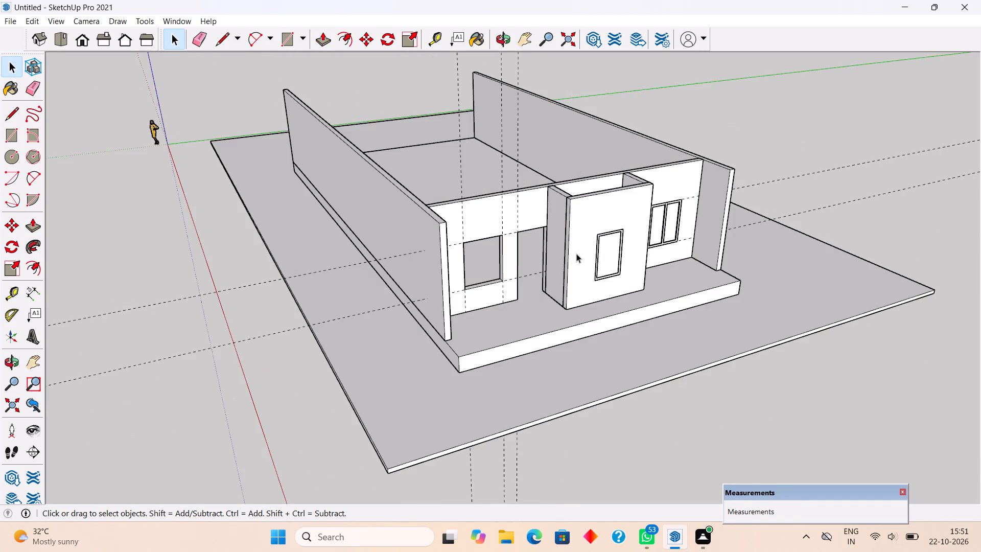
Draw a 4' by 9' rectangle filling the door opening, outside the wall group.
{"action": "middle_click_drag", "start_coordinate": [576, 254], "coordinate": [544, 194]}
{"action": "scroll", "coordinate": [443, 221], "scroll_direction": "up", "scroll_amount": 5}
{"action": "middle_click_drag", "start_coordinate": [581, 319], "coordinate": [539, 307]}
{"action": "scroll", "coordinate": [571, 280], "scroll_direction": "up", "scroll_amount": 4}
{"action": "scroll", "coordinate": [613, 298], "scroll_direction": "up", "scroll_amount": 2}
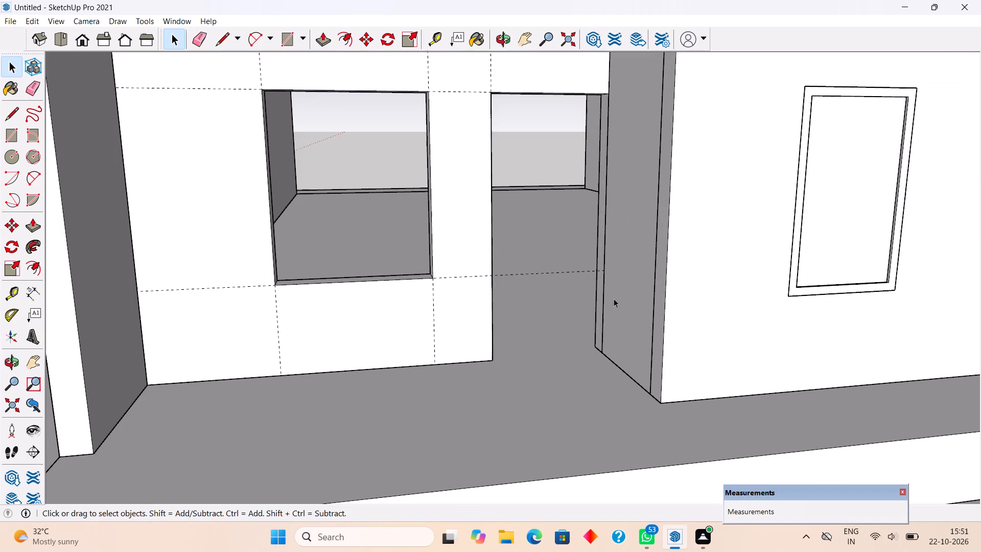
{"action": "middle_click_drag", "start_coordinate": [613, 298], "coordinate": [576, 305]}
{"action": "key", "text": "r"}
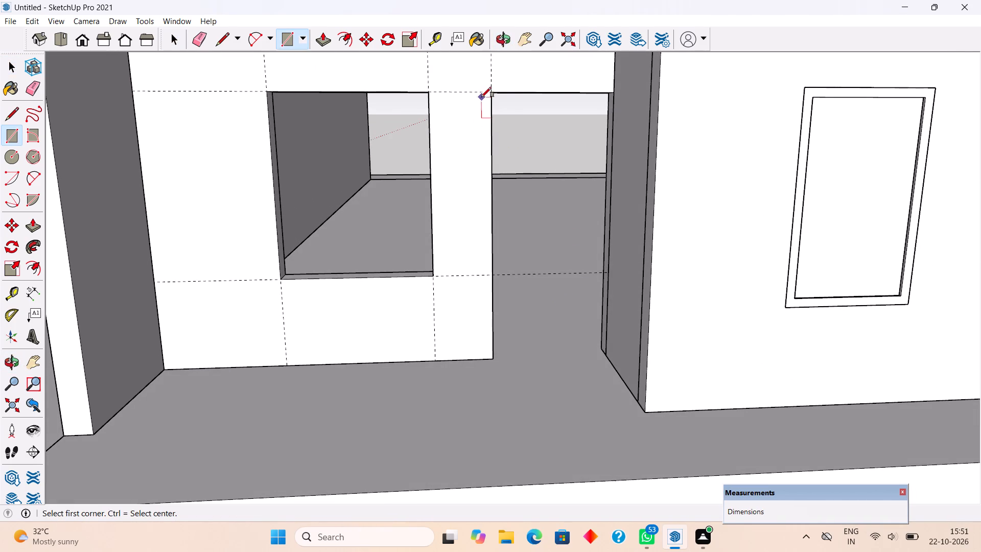
{"action": "left_click", "coordinate": [491, 95]}
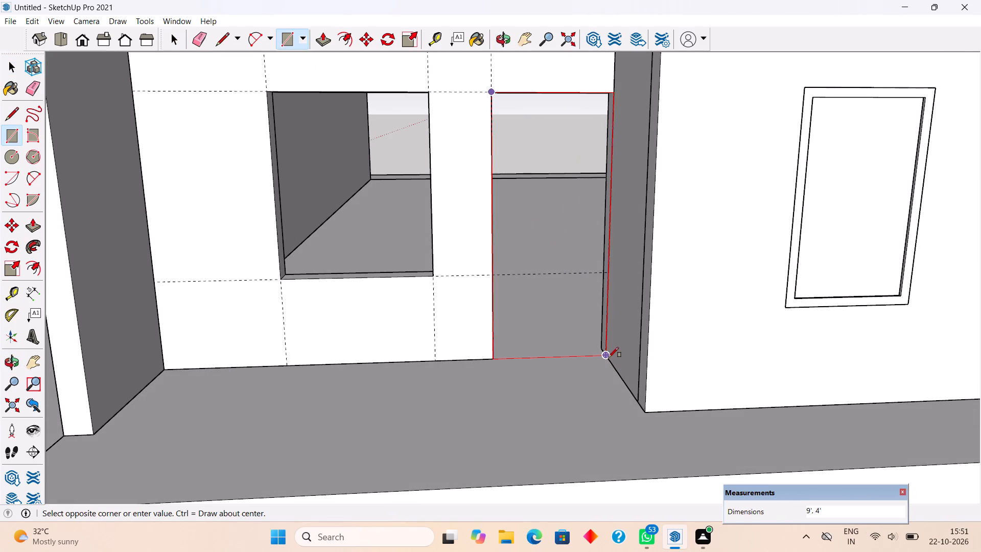
{"action": "left_click", "coordinate": [609, 353]}
Offset the door rectangle 3" inward and delete the inner face, leaving a frame outline.
{"action": "middle_click_drag", "start_coordinate": [609, 353], "coordinate": [666, 378]}
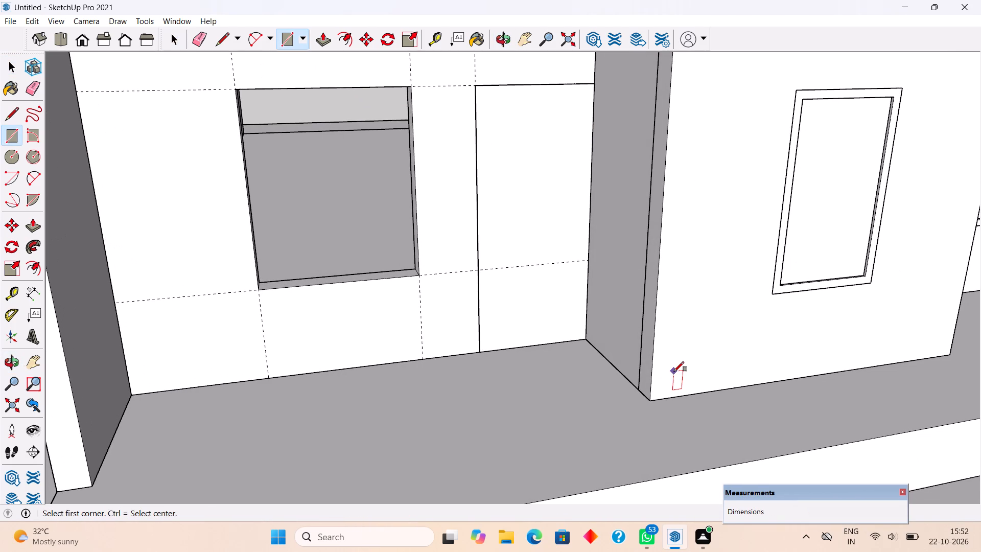
{"action": "key", "text": "f"}
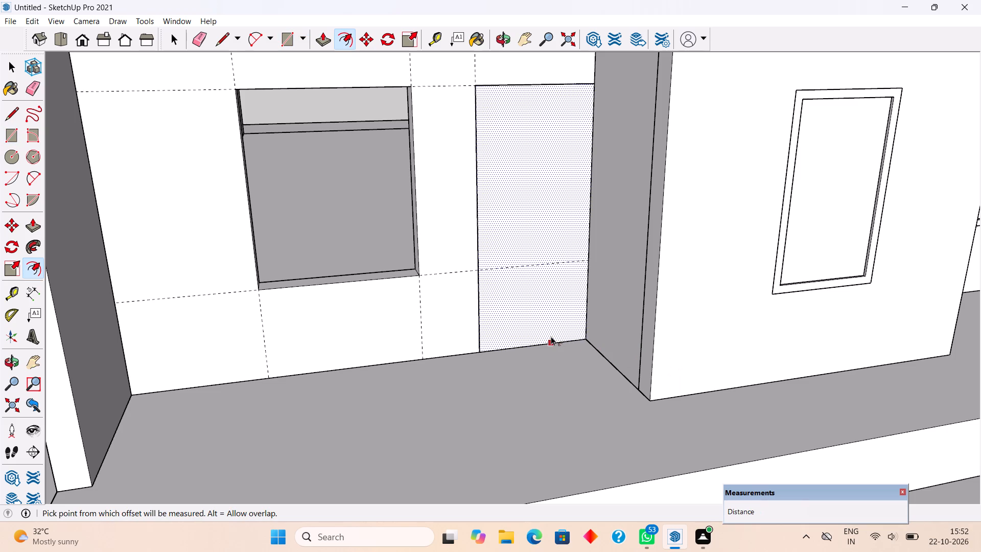
{"action": "left_click", "coordinate": [551, 336]}
{"action": "type", "text": "3\""}
{"action": "key", "text": "Return"}
{"action": "key", "text": "space"}
{"action": "left_click", "coordinate": [551, 329]}
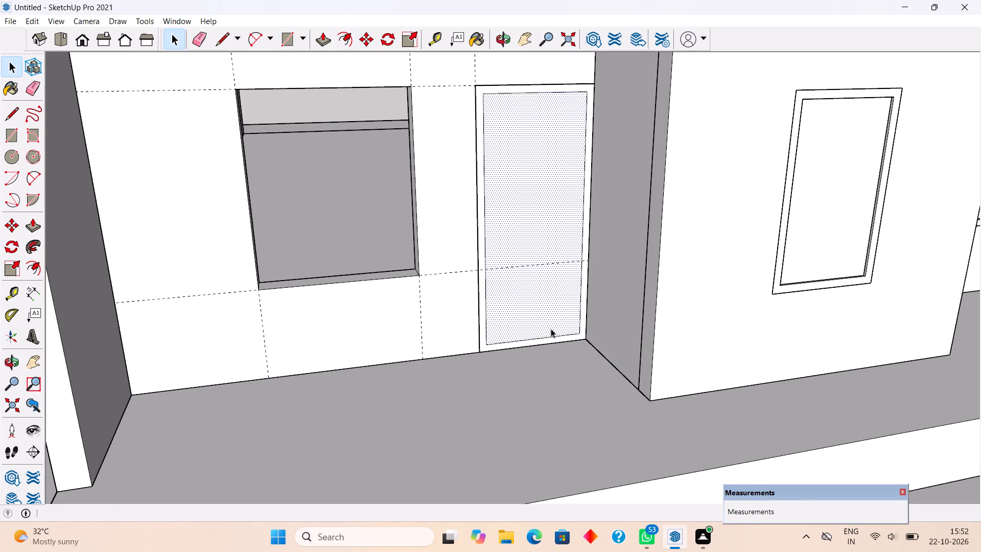
{"action": "key", "text": "Delete"}
Extrude the door frame face 3" outward.
{"action": "key", "text": "p"}
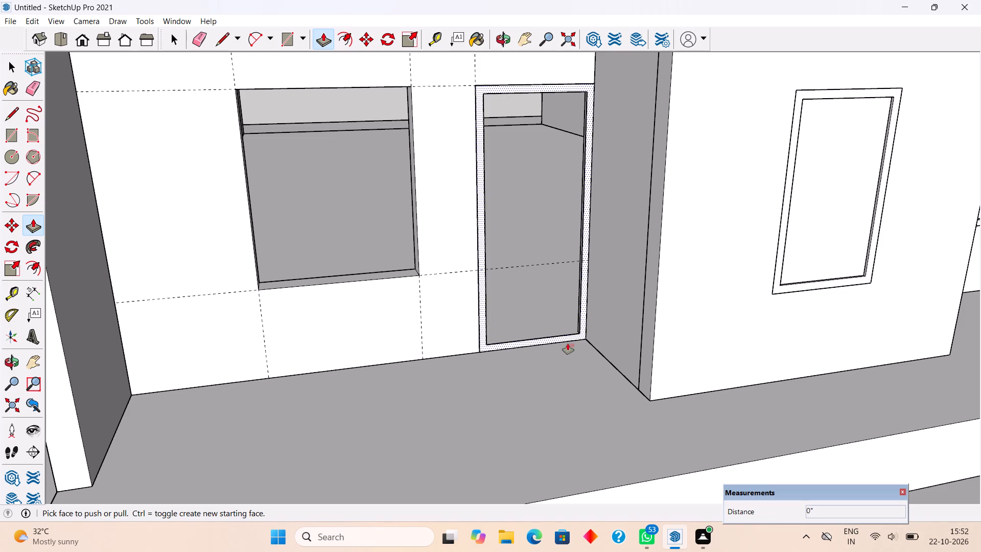
{"action": "left_click", "coordinate": [573, 337]}
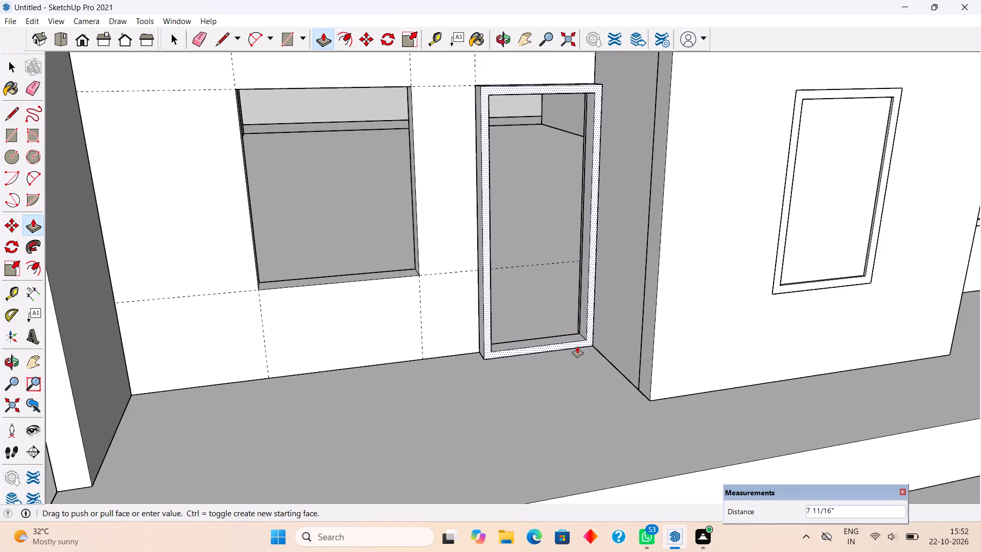
{"action": "type", "text": "3\""}
{"action": "key", "text": "Return"}
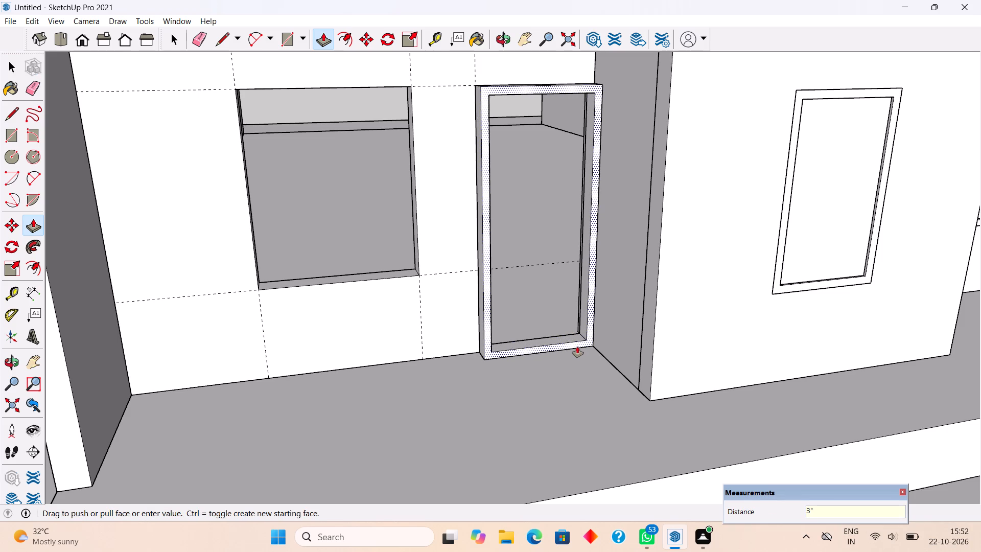
Select the whole door frame and make it a group.
{"action": "key", "text": "space"}
{"action": "triple_click", "coordinate": [575, 342]}
{"action": "right_click", "coordinate": [575, 342]}
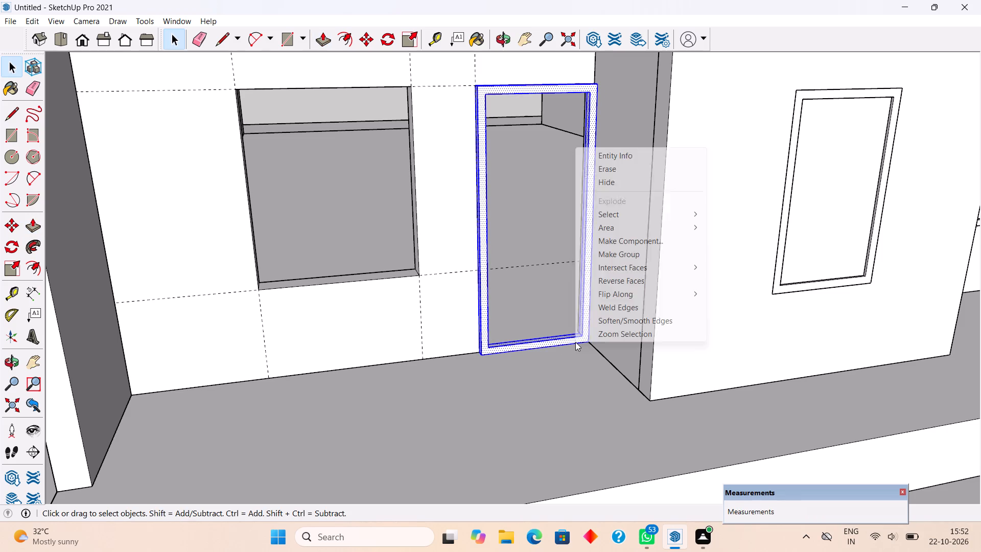
{"action": "left_click", "coordinate": [613, 252]}
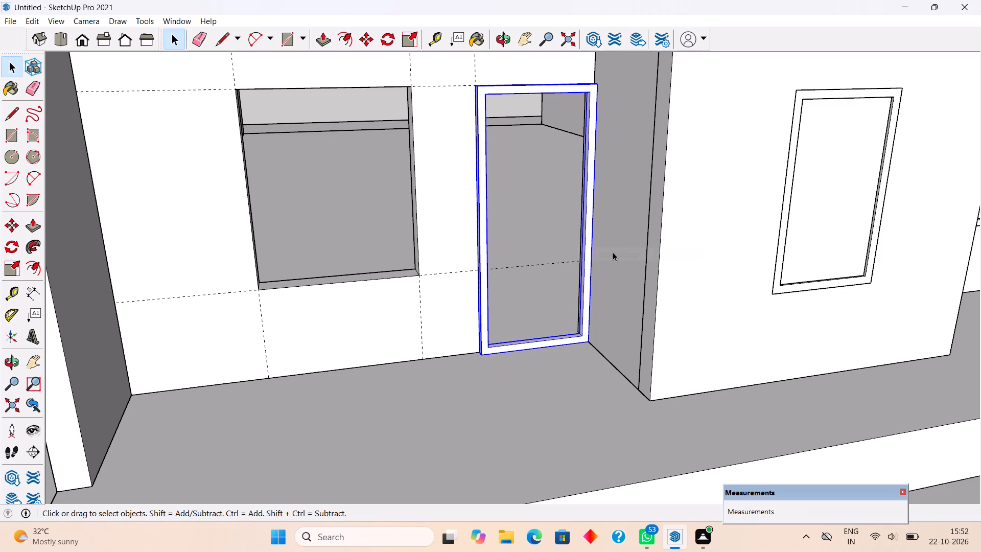
Move the door frame group about 7 1/2" back into the opening, along the wall's thickness.
{"action": "middle_click_drag", "start_coordinate": [568, 359], "coordinate": [580, 418]}
{"action": "scroll", "coordinate": [599, 359], "scroll_direction": "up", "scroll_amount": 7}
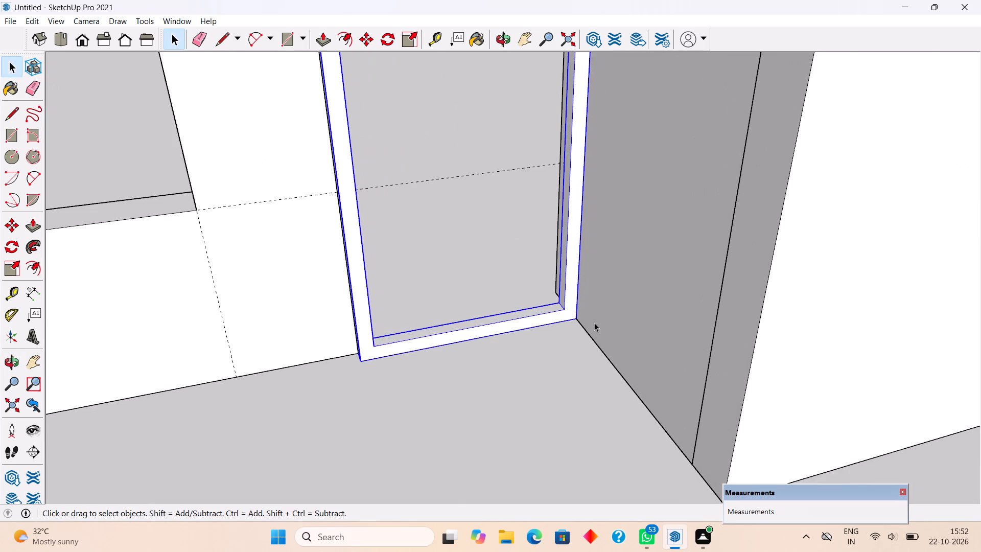
{"action": "scroll", "coordinate": [593, 321], "scroll_direction": "up", "scroll_amount": 2}
{"action": "key", "text": "m"}
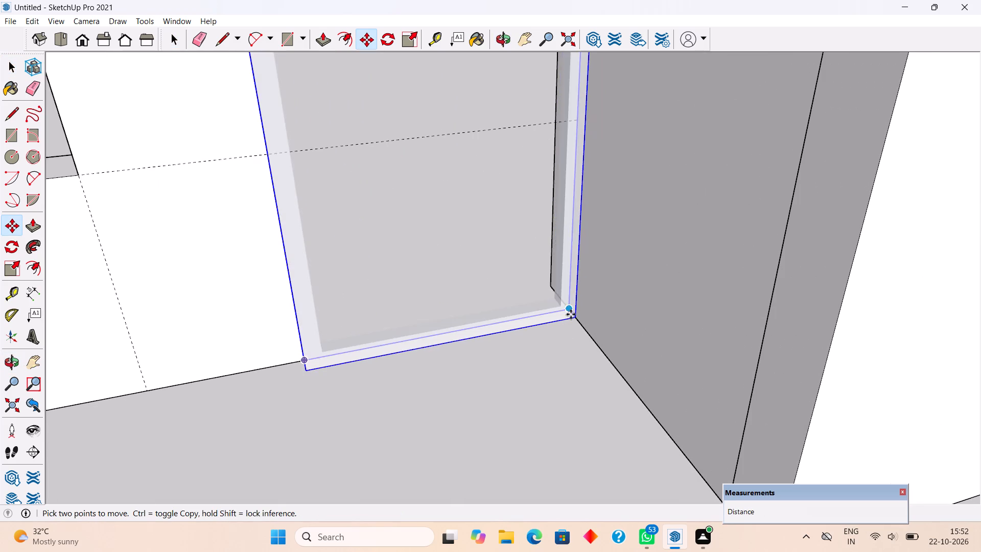
{"action": "left_click", "coordinate": [577, 318]}
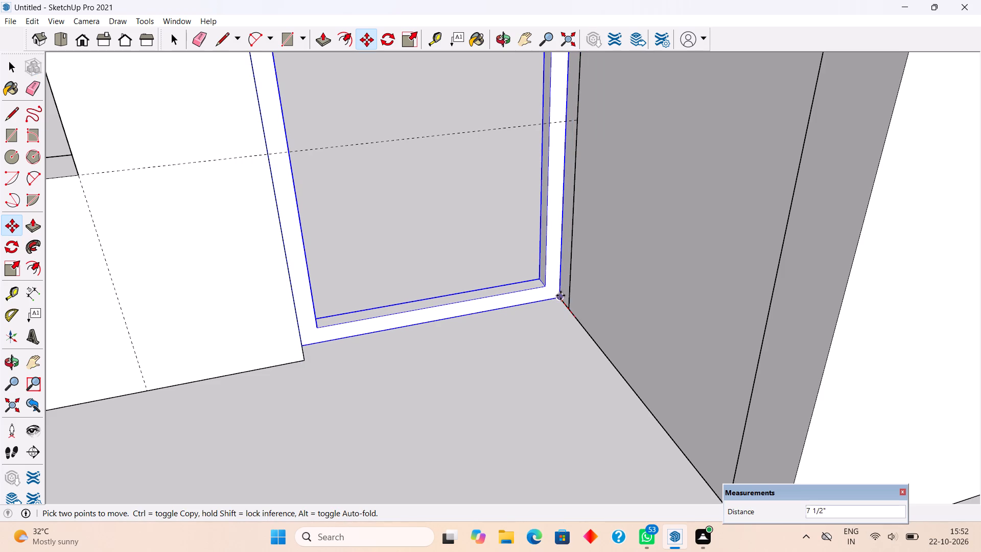
{"action": "left_click", "coordinate": [565, 301]}
Open the door frame group and extrude its front face about 4 1/2" out to the wall's outer face.
{"action": "key", "text": "p"}
{"action": "key", "text": "space"}
{"action": "double_click", "coordinate": [549, 285]}
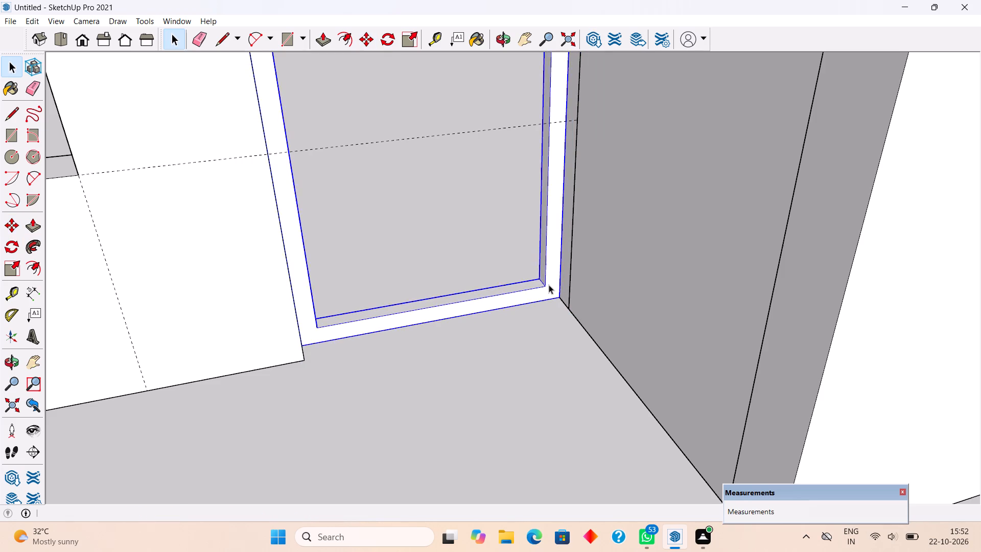
{"action": "left_click", "coordinate": [549, 285]}
{"action": "key", "text": "p"}
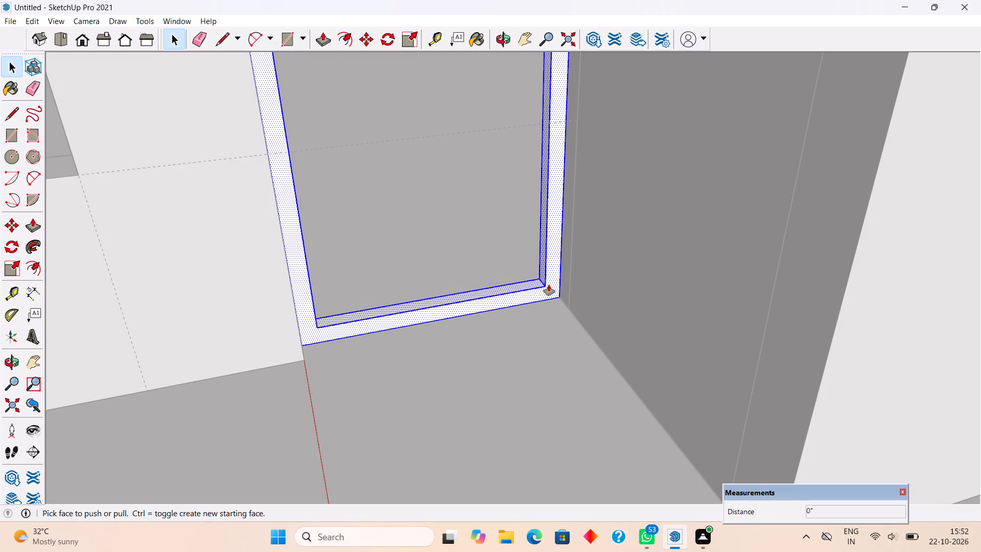
{"action": "left_click", "coordinate": [549, 285]}
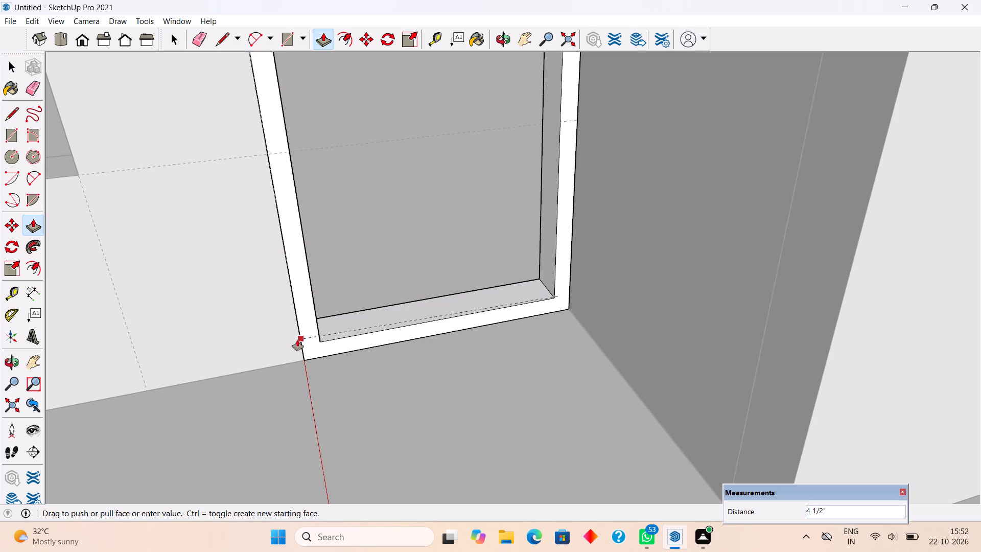
{"action": "left_click", "coordinate": [297, 340]}
Extrude the door frame's front face a further 1" beyond the wall face and exit the group.
{"action": "left_click", "coordinate": [309, 350]}
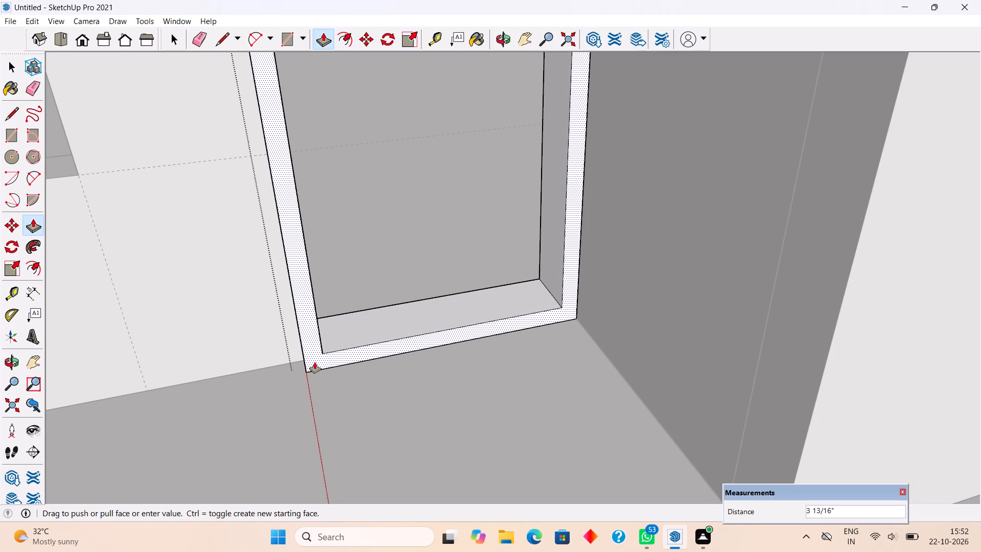
{"action": "type", "text": "1\""}
{"action": "key", "text": "Return"}
{"action": "key", "text": "space"}
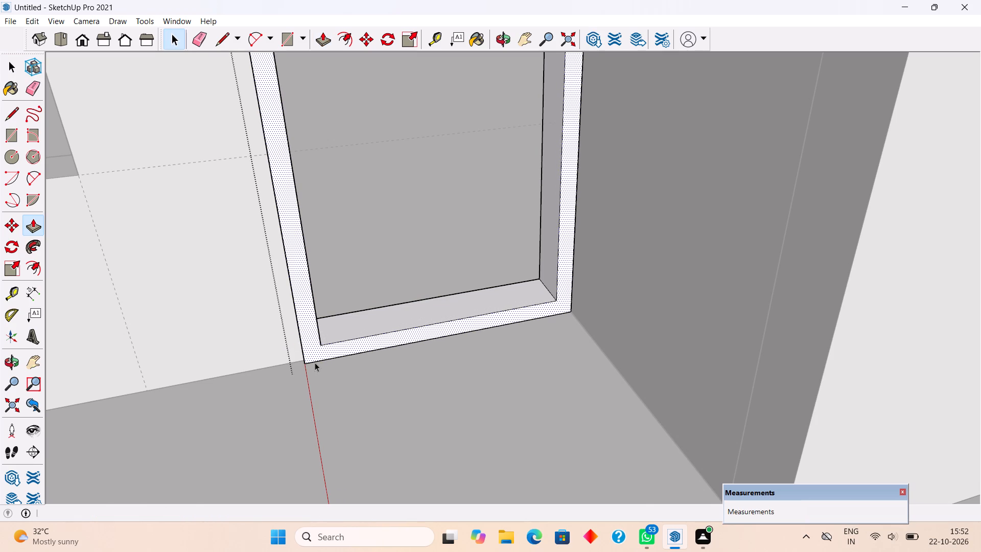
{"action": "scroll", "coordinate": [315, 362], "scroll_direction": "down", "scroll_amount": 14}
{"action": "scroll", "coordinate": [353, 401], "scroll_direction": "up", "scroll_amount": 1}
{"action": "scroll", "coordinate": [353, 401], "scroll_direction": "down", "scroll_amount": 12}
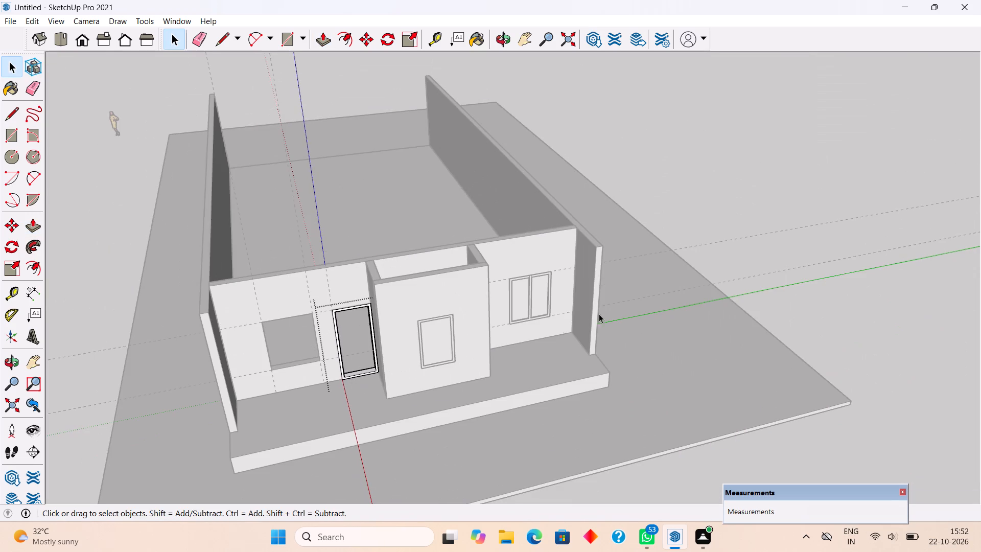
{"action": "left_click", "coordinate": [706, 177]}
Draw an 8' 6" by 3' 6" rectangle filling the inside of the door frame.
{"action": "middle_click_drag", "start_coordinate": [495, 429], "coordinate": [469, 328]}
{"action": "scroll", "coordinate": [306, 313], "scroll_direction": "up", "scroll_amount": 6}
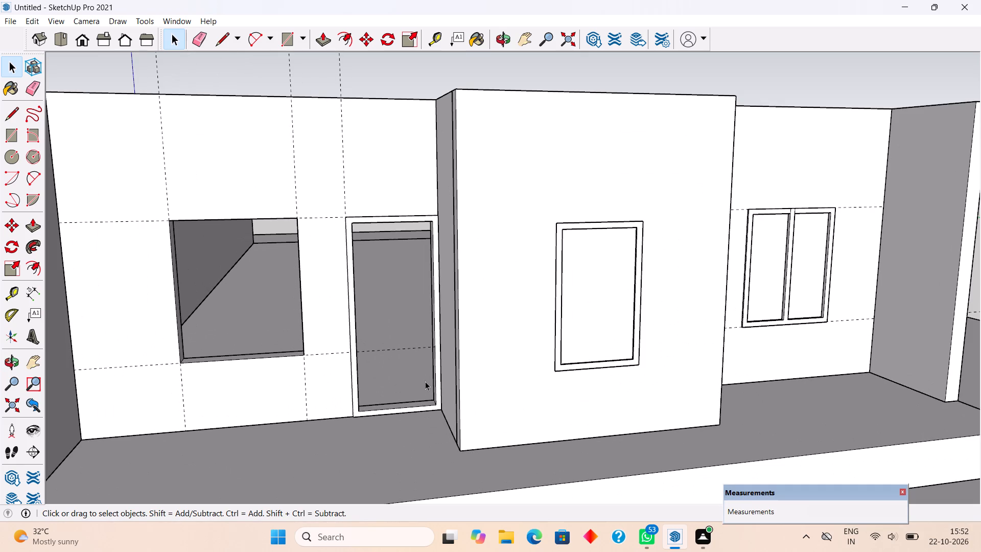
{"action": "key", "text": "r"}
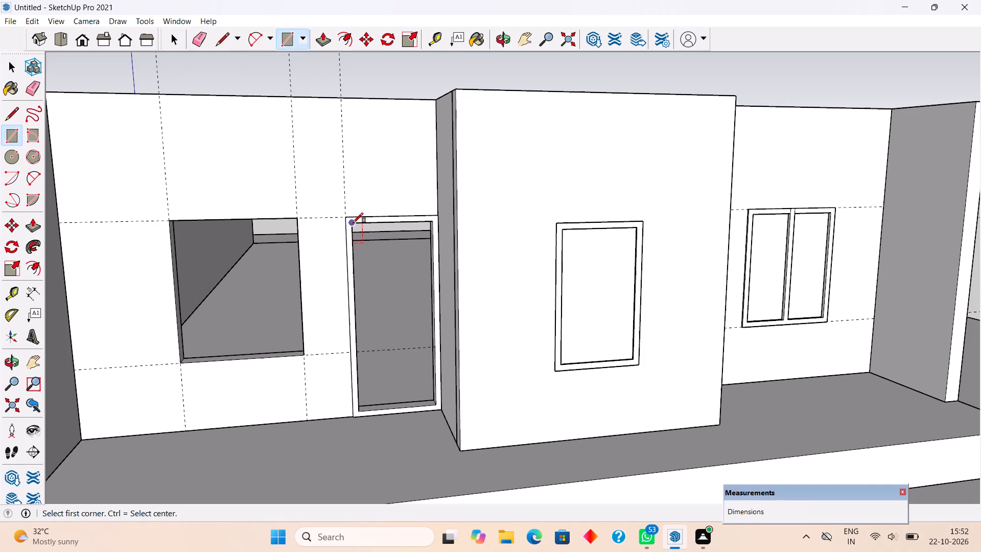
{"action": "left_click", "coordinate": [353, 223]}
{"action": "left_click", "coordinate": [437, 402]}
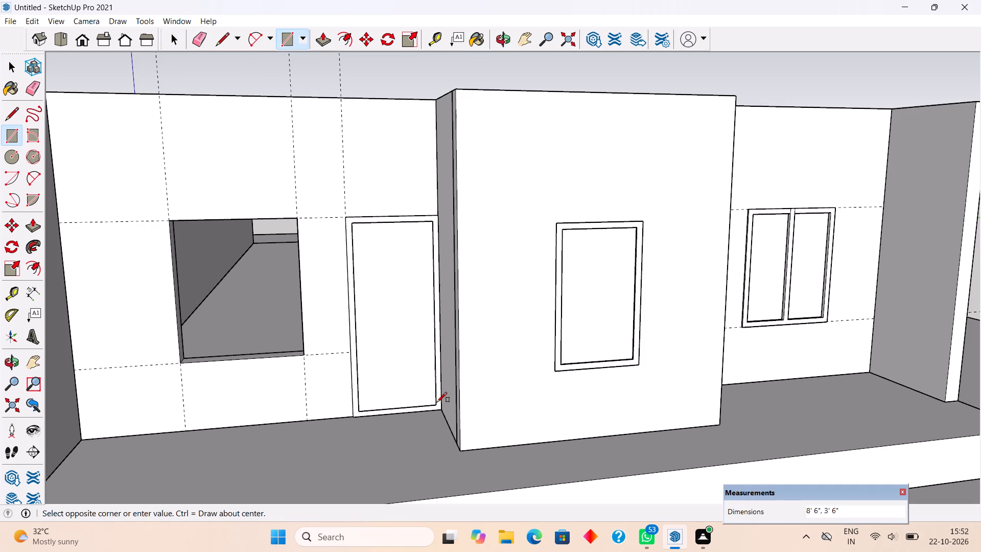
Extrude the door panel rectangle 3" outward.
{"action": "key", "text": "p"}
{"action": "left_click", "coordinate": [402, 364]}
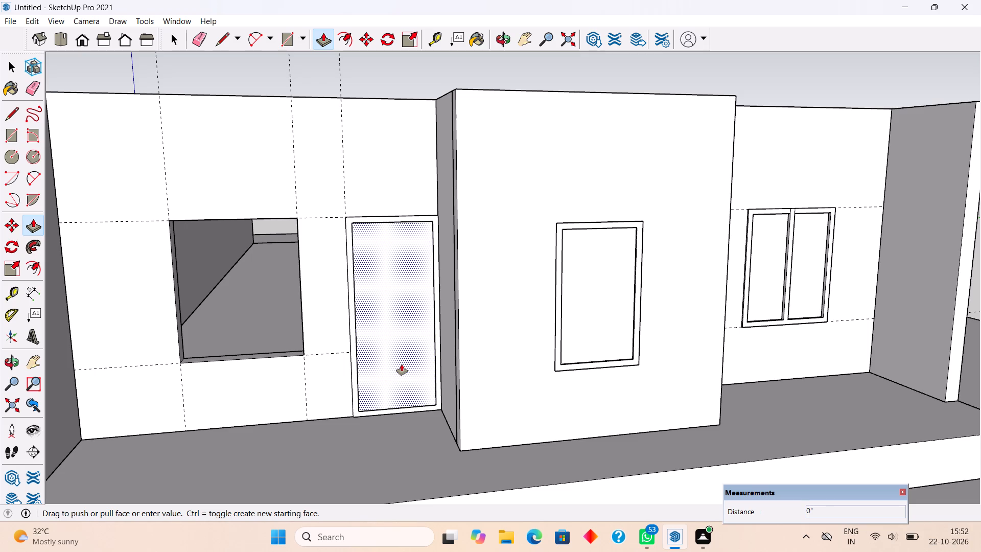
{"action": "type", "text": "3\""}
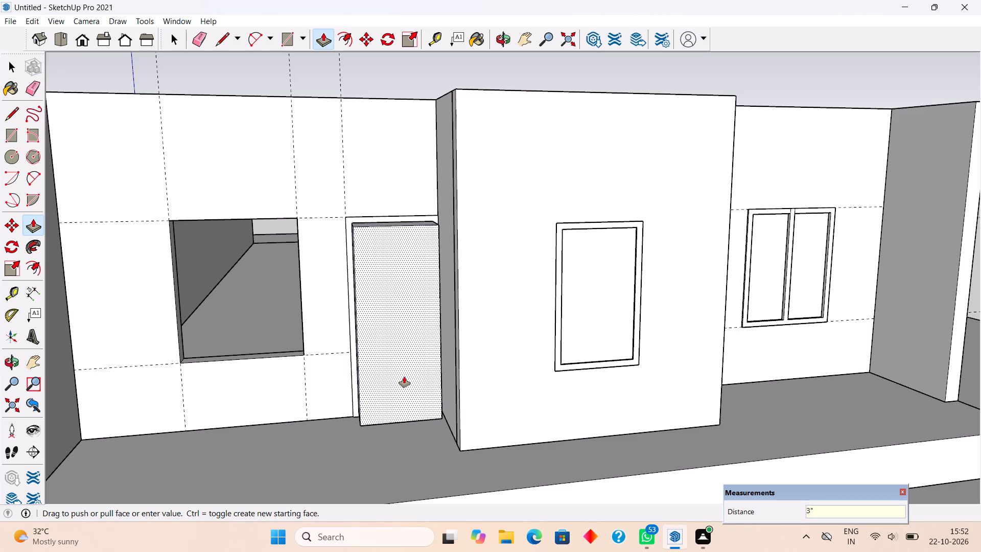
{"action": "key", "text": "Return"}
{"action": "key", "text": "space"}
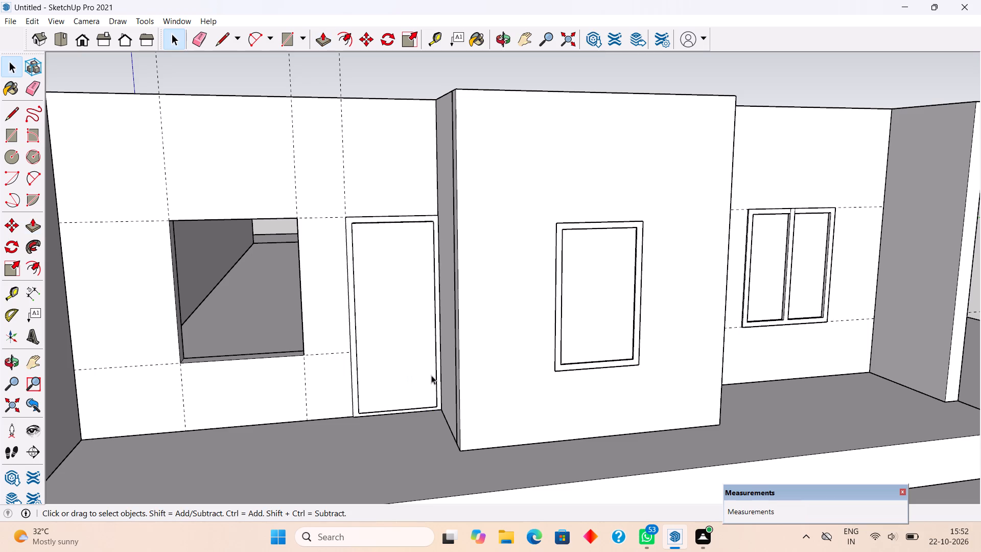
Select the whole door panel and make it a group.
{"action": "triple_click", "coordinate": [431, 375]}
{"action": "right_click", "coordinate": [432, 376]}
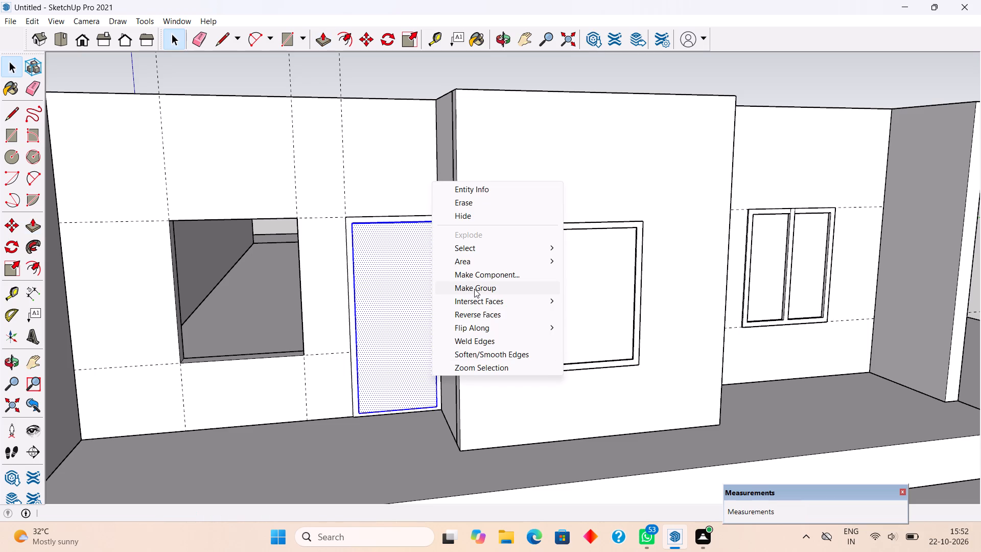
{"action": "left_click", "coordinate": [474, 289]}
Open the door panel group and place a horizontal guide at mid-height, 4' 3" above the panel's bottom edge.
{"action": "middle_click_drag", "start_coordinate": [327, 346], "coordinate": [396, 439]}
{"action": "scroll", "coordinate": [399, 382], "scroll_direction": "up", "scroll_amount": 3}
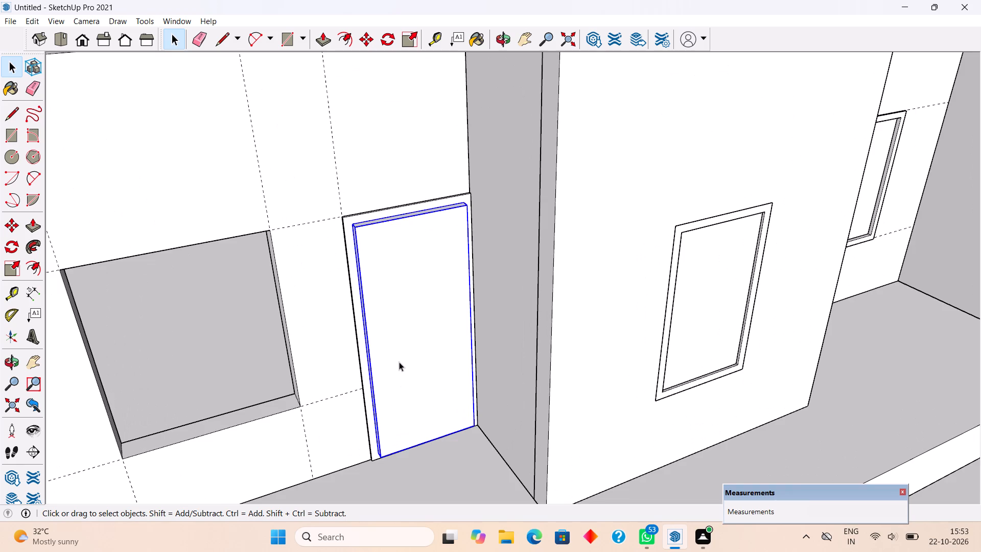
{"action": "triple_click", "coordinate": [399, 362]}
{"action": "left_click", "coordinate": [399, 361]}
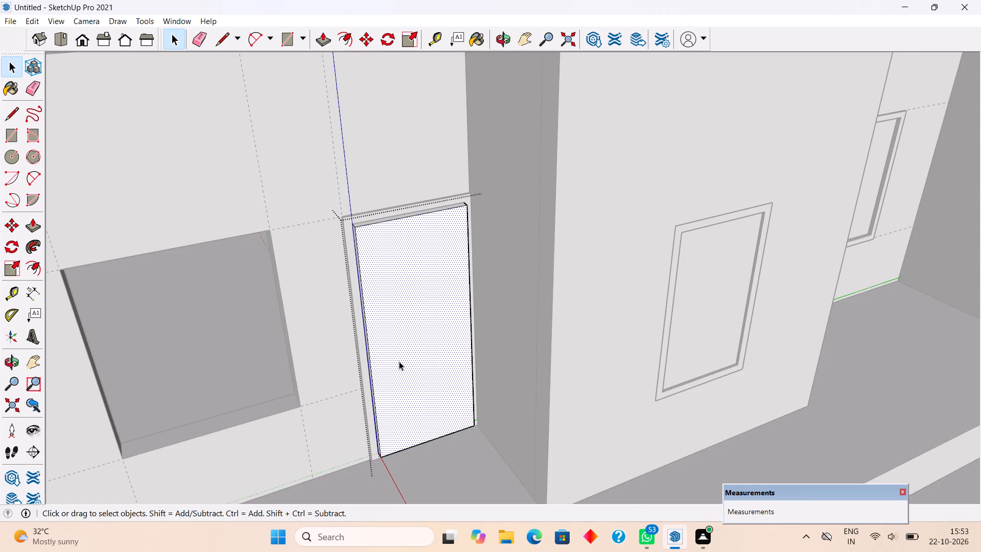
{"action": "scroll", "coordinate": [438, 327], "scroll_direction": "up", "scroll_amount": 1}
{"action": "scroll", "coordinate": [469, 458], "scroll_direction": "up", "scroll_amount": 4}
{"action": "middle_click_drag", "start_coordinate": [463, 449], "coordinate": [449, 414]}
{"action": "scroll", "coordinate": [449, 414], "scroll_direction": "down", "scroll_amount": 2}
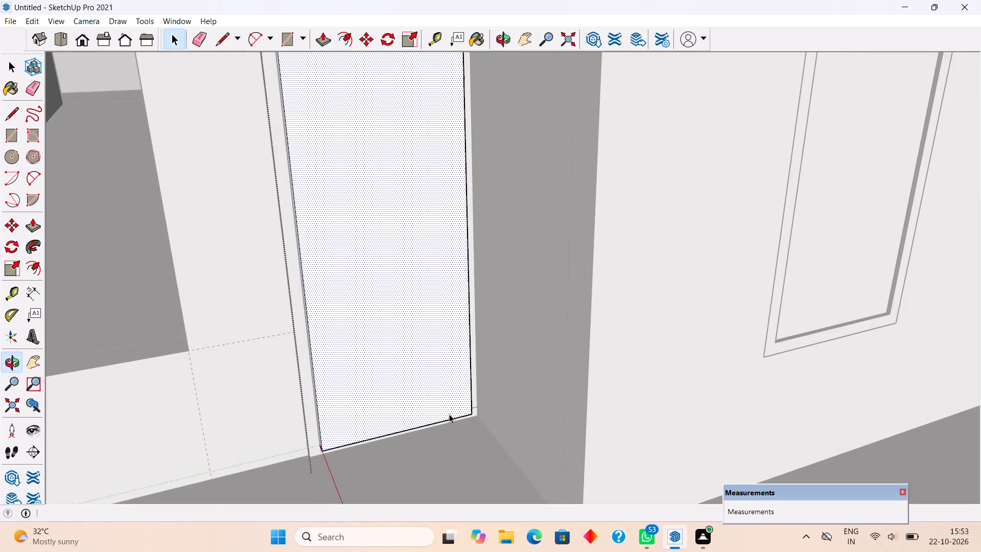
{"action": "middle_click_drag", "start_coordinate": [451, 435], "coordinate": [448, 390]}
{"action": "scroll", "coordinate": [448, 390], "scroll_direction": "down", "scroll_amount": 3}
{"action": "middle_click_drag", "start_coordinate": [440, 413], "coordinate": [436, 393]}
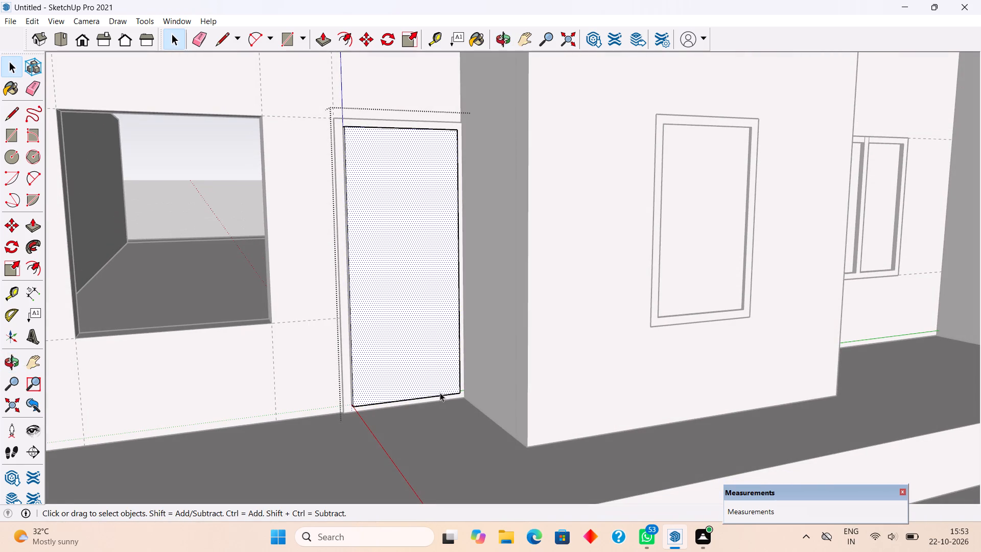
{"action": "key", "text": "t"}
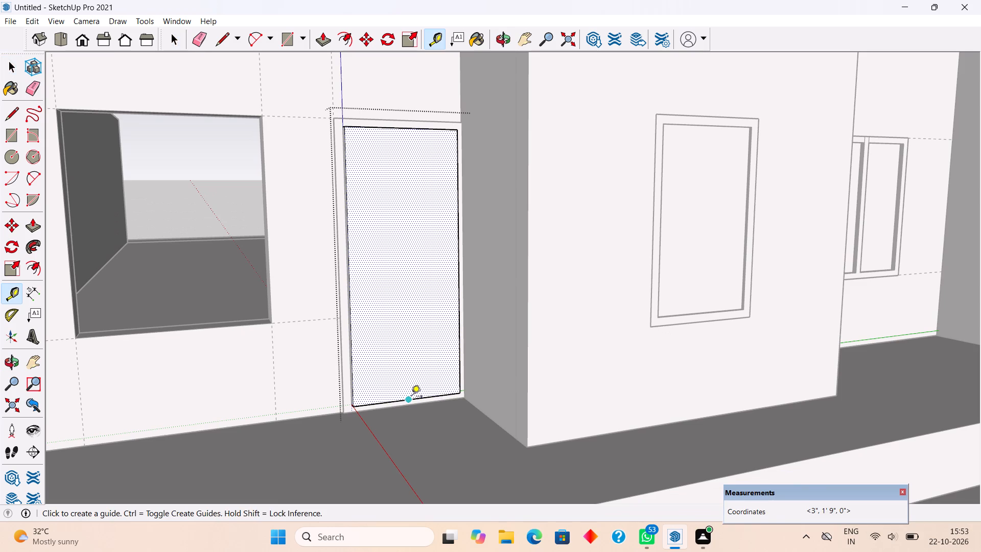
{"action": "left_click", "coordinate": [411, 397]}
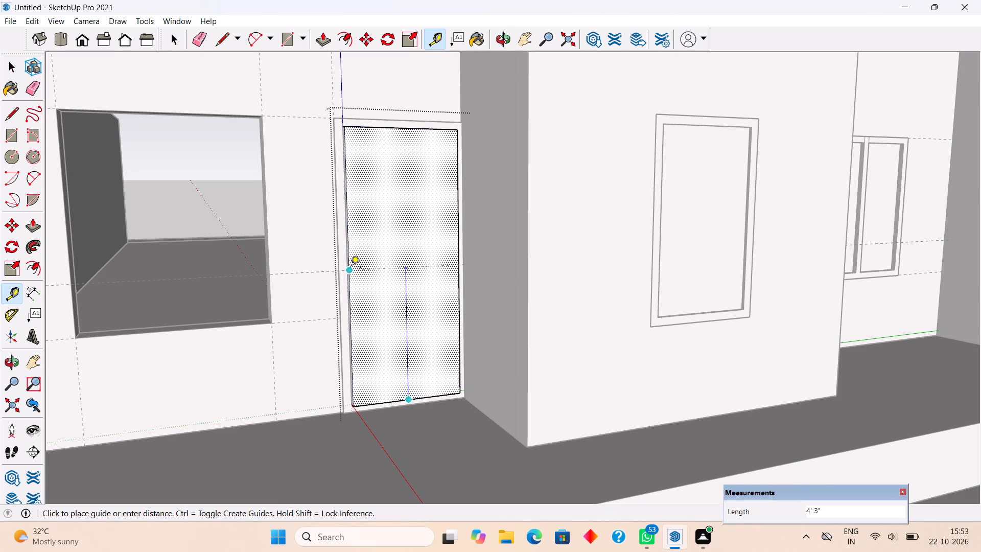
{"action": "left_click", "coordinate": [351, 268]}
Add a parallel guide 0.6" above the door panel's mid-height guide.
{"action": "left_click", "coordinate": [371, 268]}
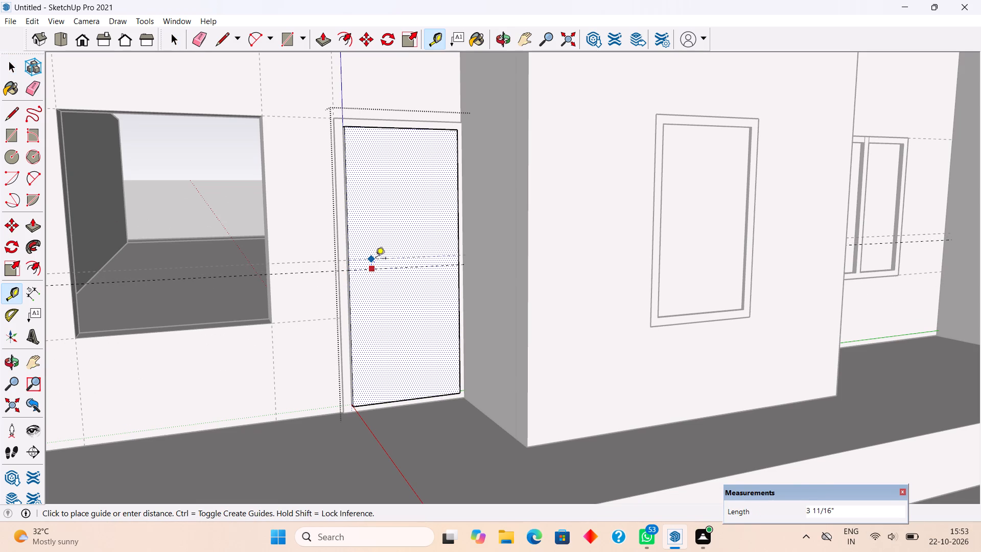
{"action": "key", "text": "period"}
{"action": "type", "text": "6\""}
{"action": "key", "text": "Return"}
Add a parallel guide 0.6" below the door panel's mid-height guide.
{"action": "scroll", "coordinate": [376, 259], "scroll_direction": "up", "scroll_amount": 3}
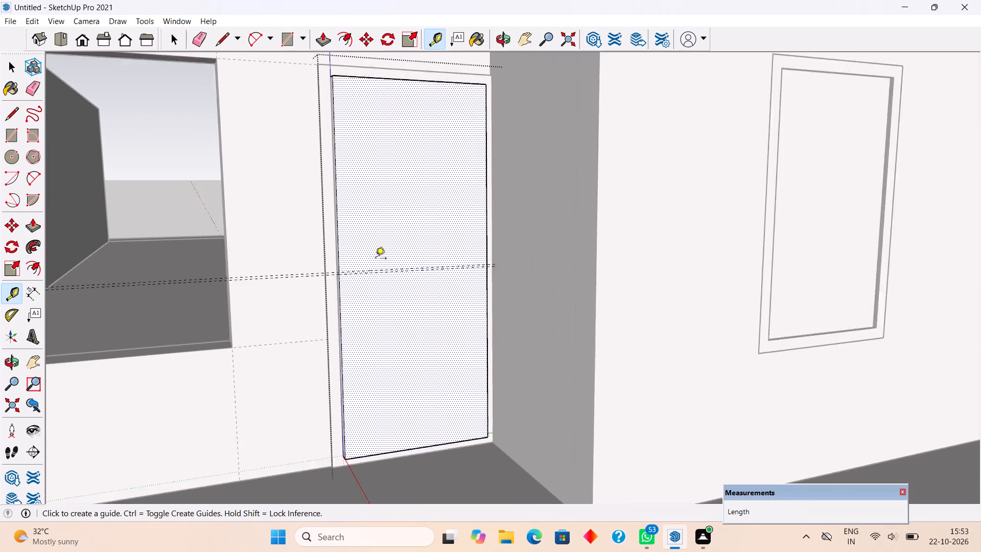
{"action": "scroll", "coordinate": [376, 259], "scroll_direction": "up", "scroll_amount": 7}
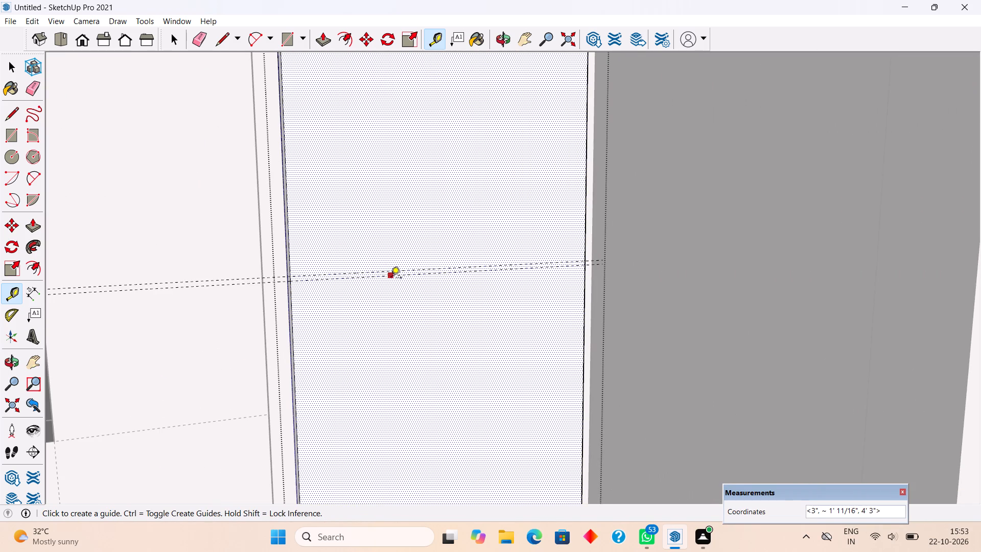
{"action": "left_click", "coordinate": [391, 279]}
{"action": "type", "text": ".6\""}
{"action": "key", "text": "Return"}
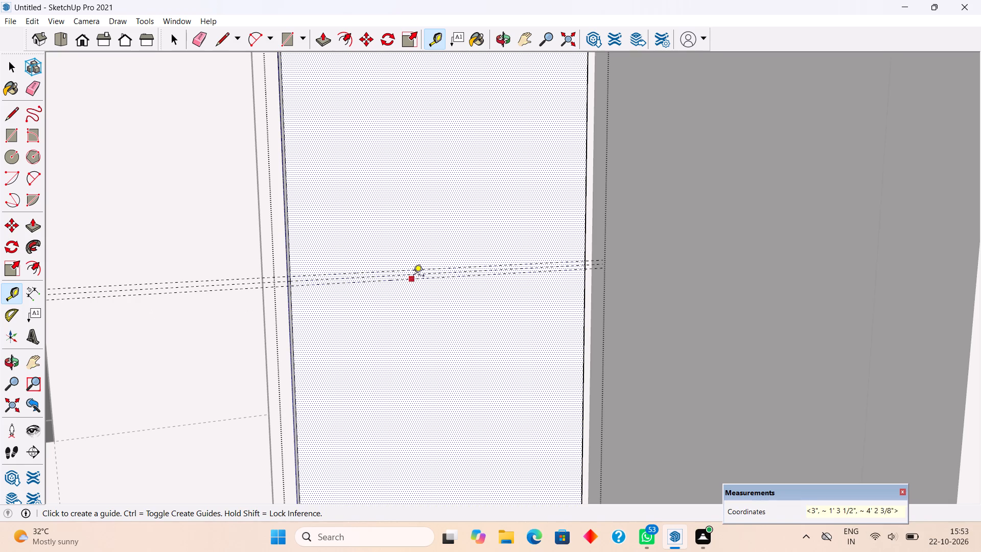
Measure the distance between the upper and lower guides on the door panel.
{"action": "left_click", "coordinate": [417, 270]}
{"action": "scroll", "coordinate": [422, 287], "scroll_direction": "up", "scroll_amount": 2}
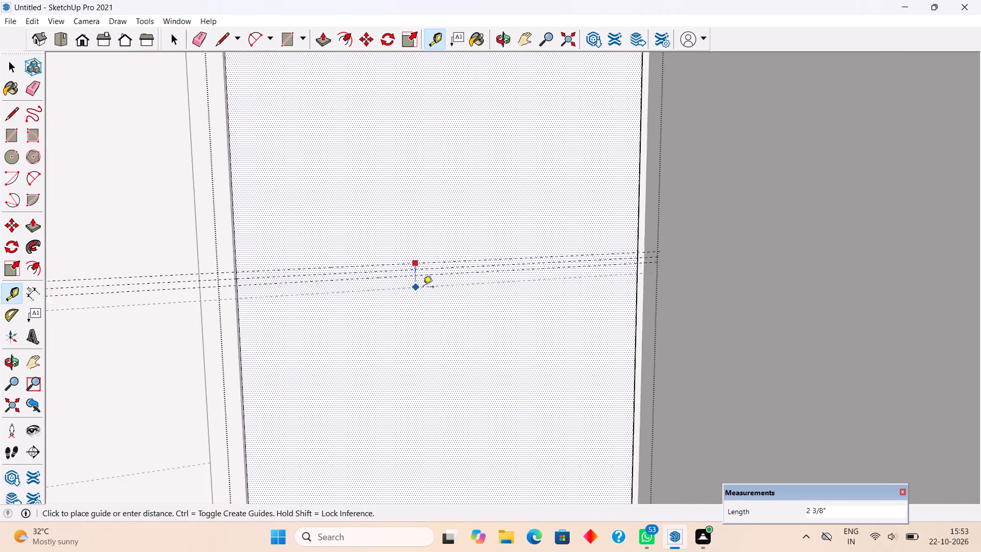
{"action": "scroll", "coordinate": [423, 288], "scroll_direction": "up", "scroll_amount": 8}
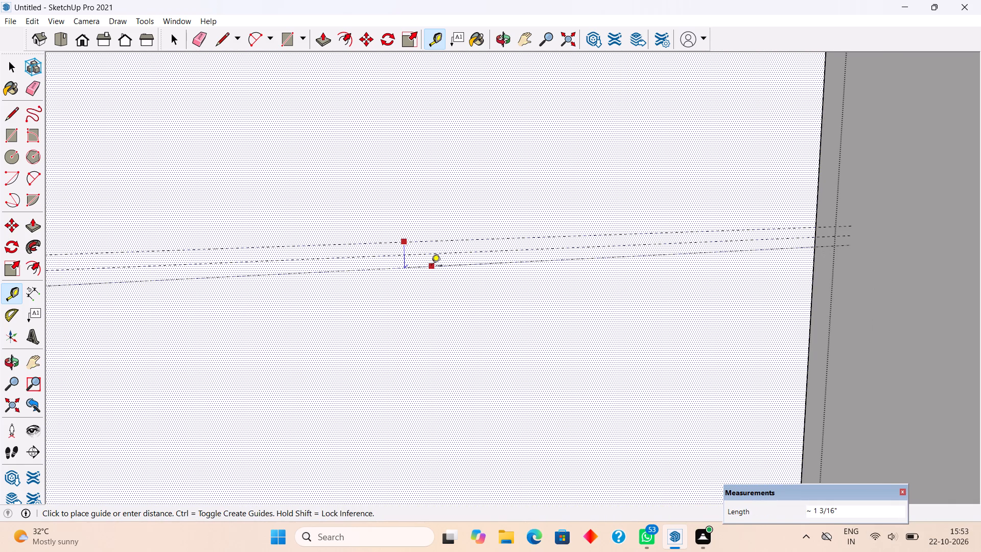
{"action": "key", "text": "space"}
Start a horizontal guide from the door panel's top edge, offset downward across the panel face.
{"action": "scroll", "coordinate": [431, 266], "scroll_direction": "down", "scroll_amount": 16}
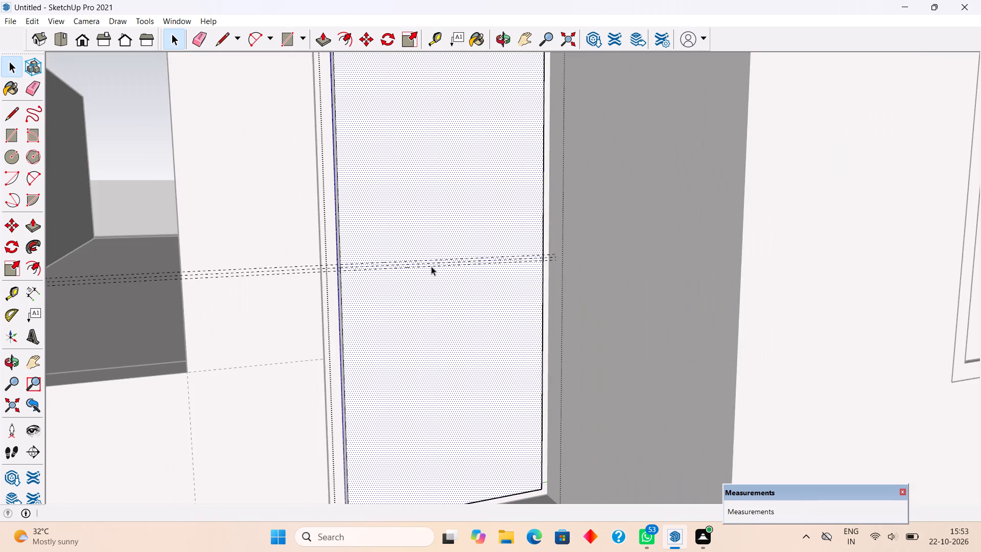
{"action": "scroll", "coordinate": [431, 266], "scroll_direction": "down", "scroll_amount": 5}
{"action": "middle_click_drag", "start_coordinate": [437, 240], "coordinate": [421, 278]}
{"action": "middle_click_drag", "start_coordinate": [419, 287], "coordinate": [416, 262]}
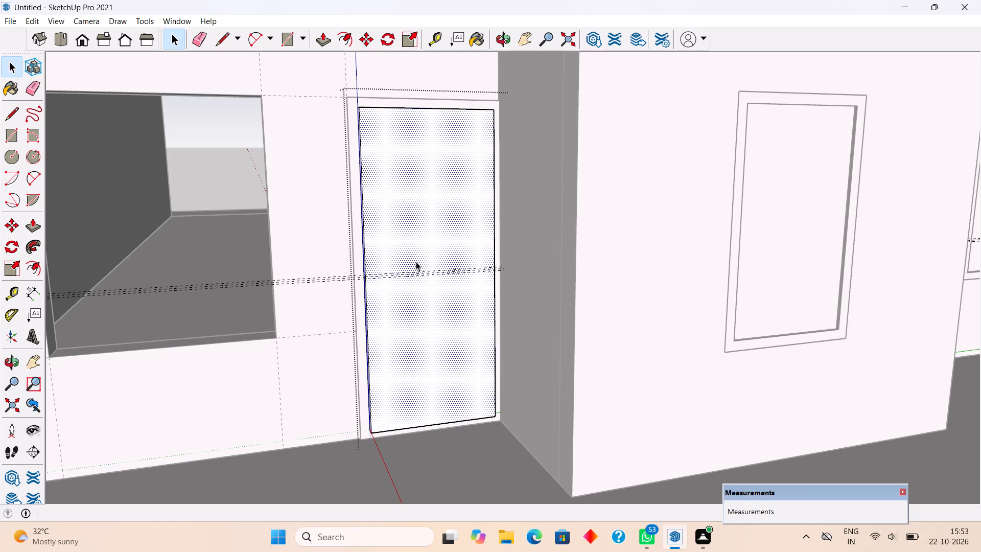
{"action": "key", "text": "t"}
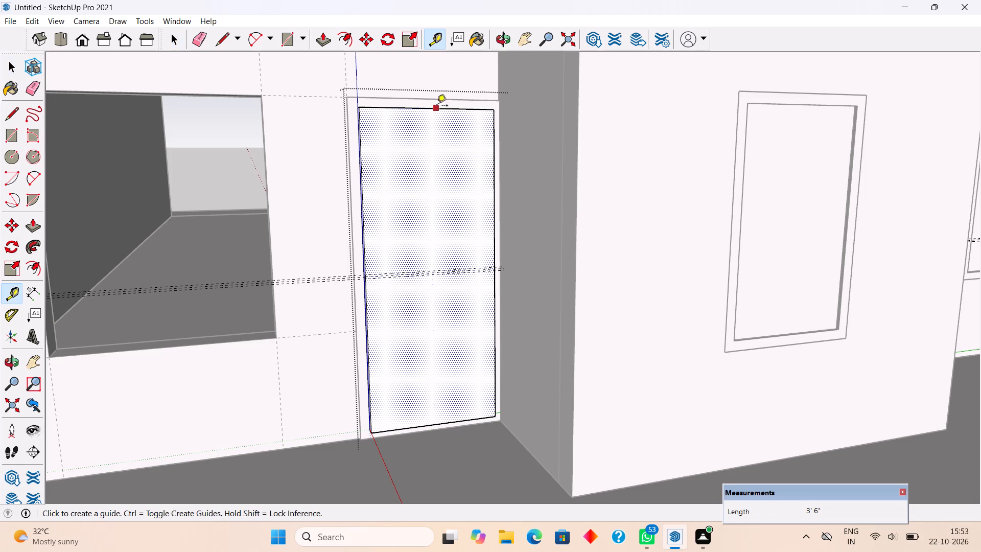
{"action": "left_click", "coordinate": [443, 110]}
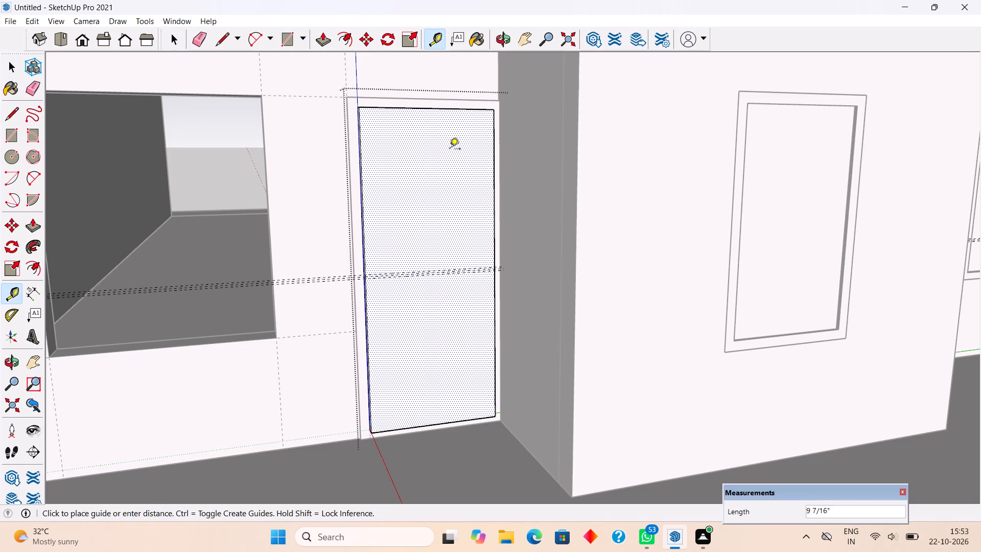
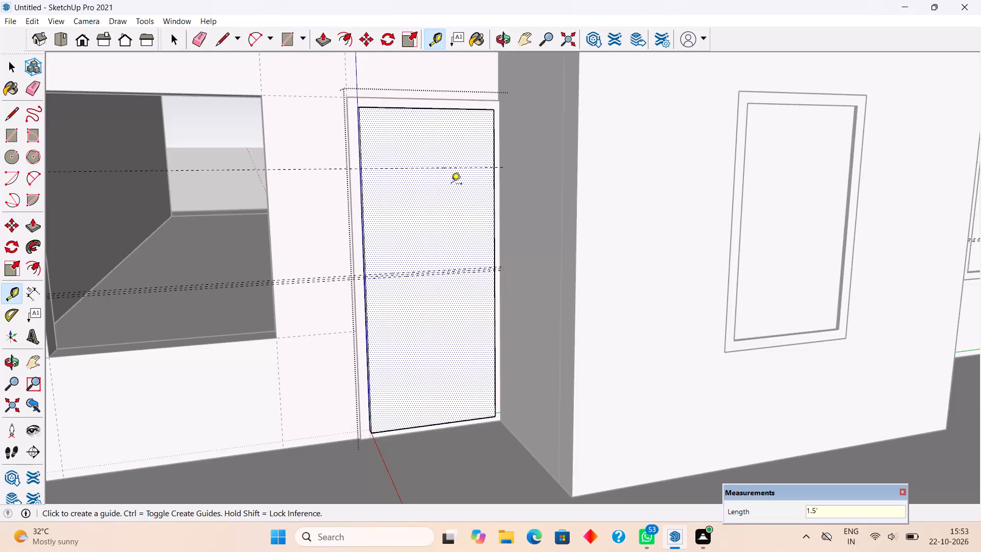
Undo the guide placed 1.5' below the door panel's top edge.
{"action": "key", "text": "ctrl+z"}
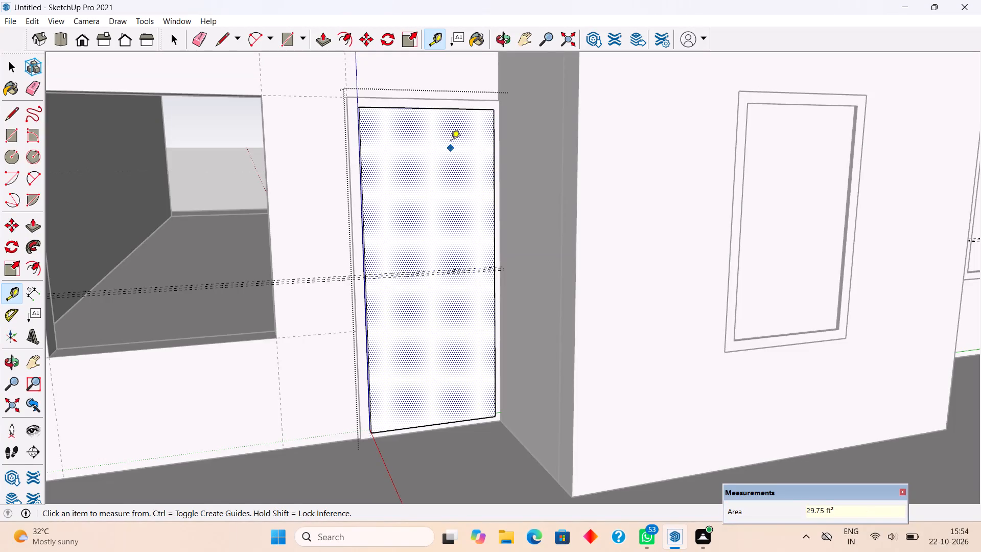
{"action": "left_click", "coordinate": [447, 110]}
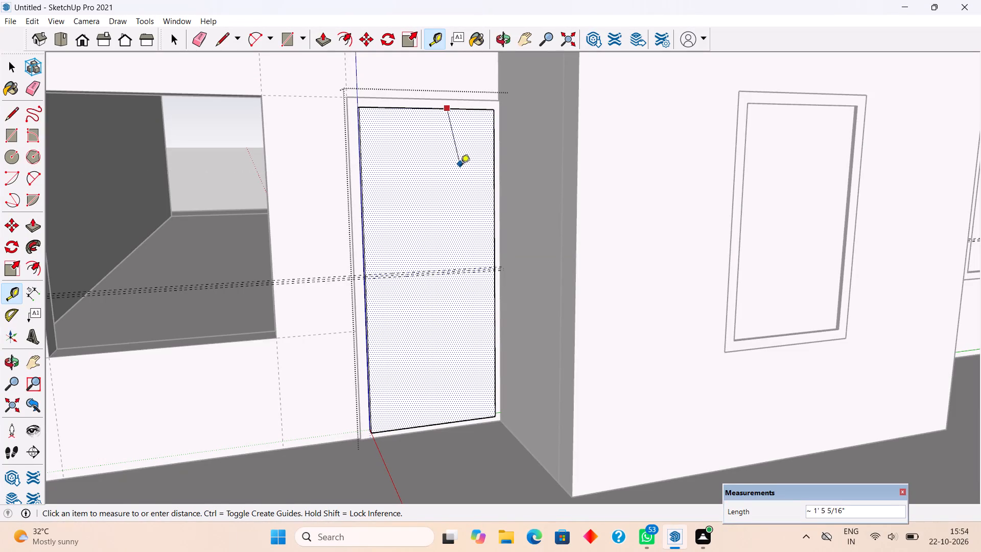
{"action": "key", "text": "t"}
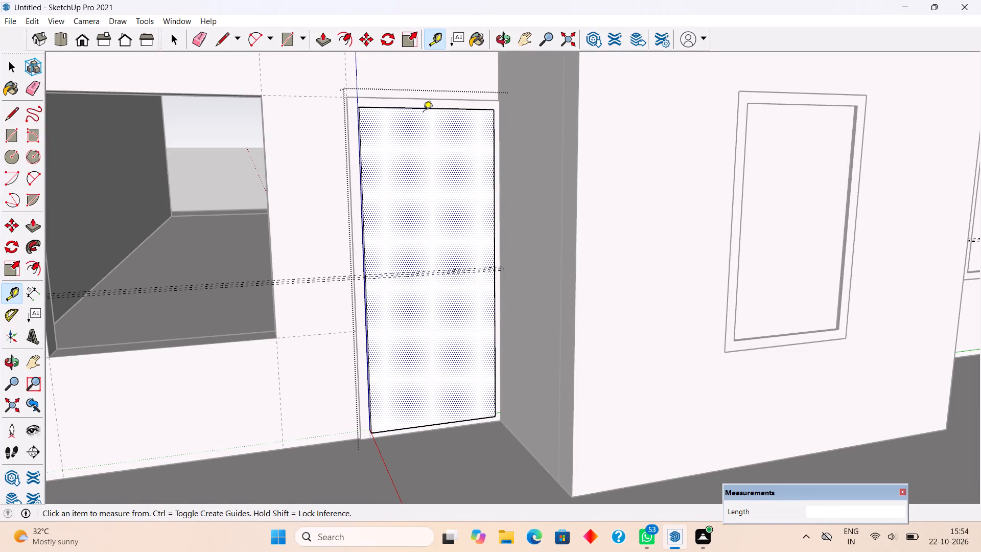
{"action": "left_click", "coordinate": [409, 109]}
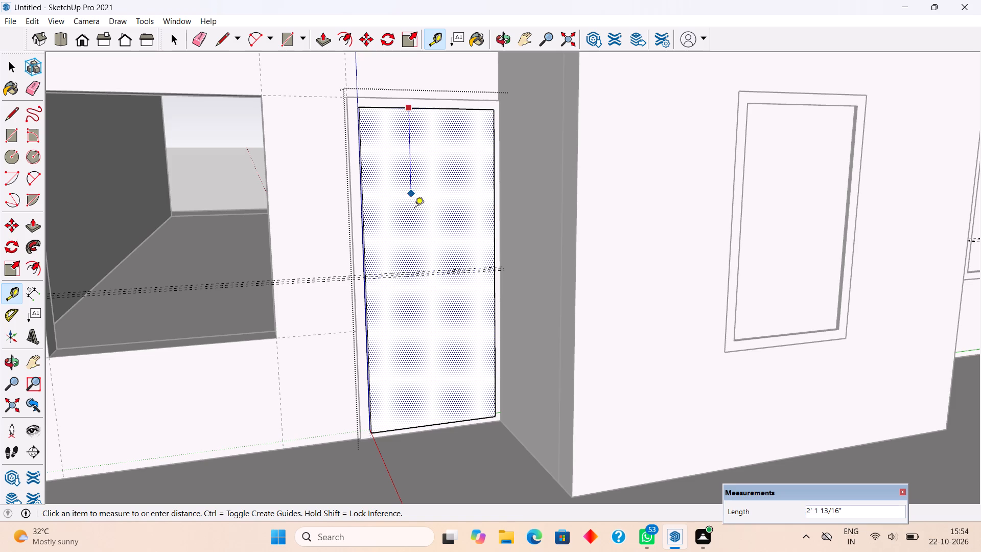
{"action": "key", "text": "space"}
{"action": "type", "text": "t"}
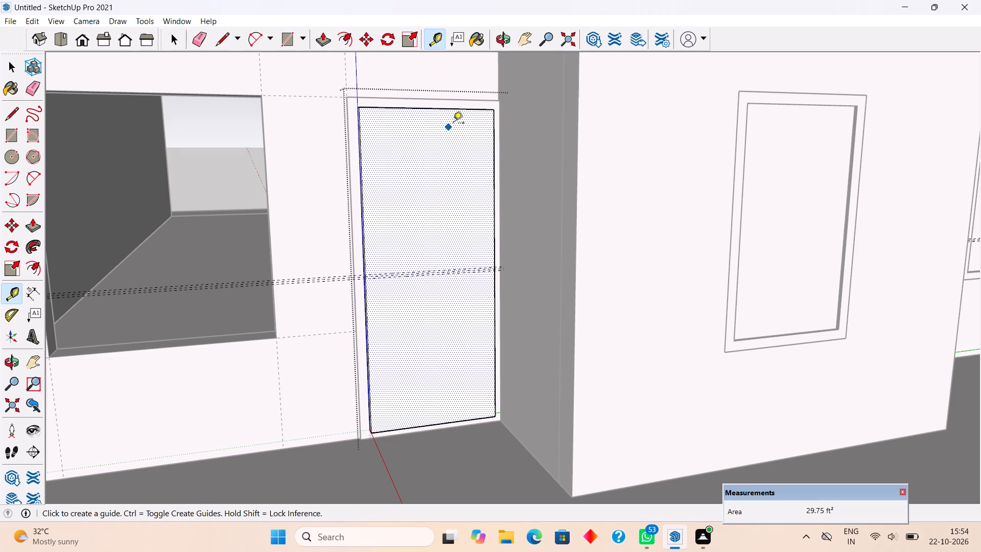
Add two horizontal guides across the door panel, one 1'11" below its top edge and another 1" below that guide.
{"action": "scroll", "coordinate": [462, 119], "scroll_direction": "up", "scroll_amount": 3}
{"action": "left_click", "coordinate": [482, 107]}
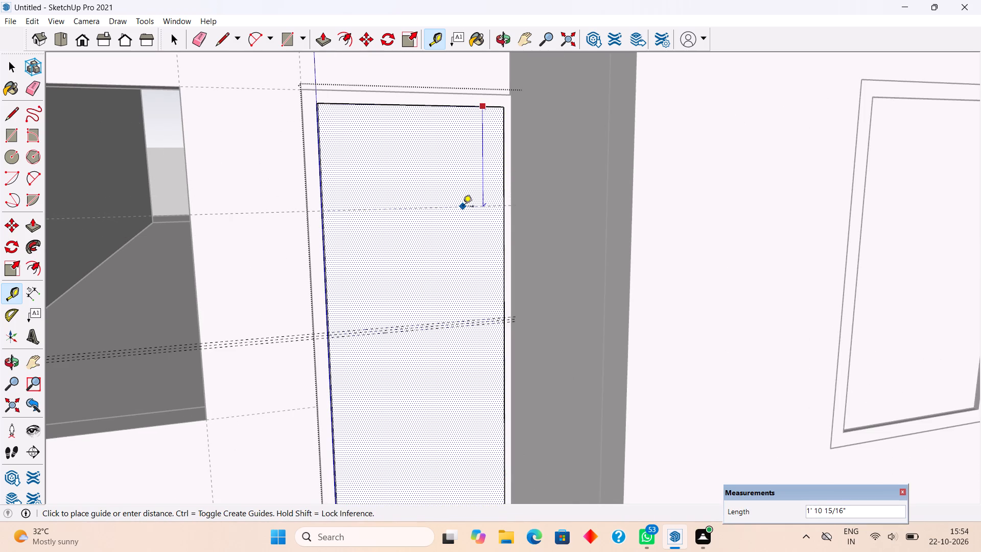
{"action": "type", "text": "1'11\""}
{"action": "key", "text": "Return"}
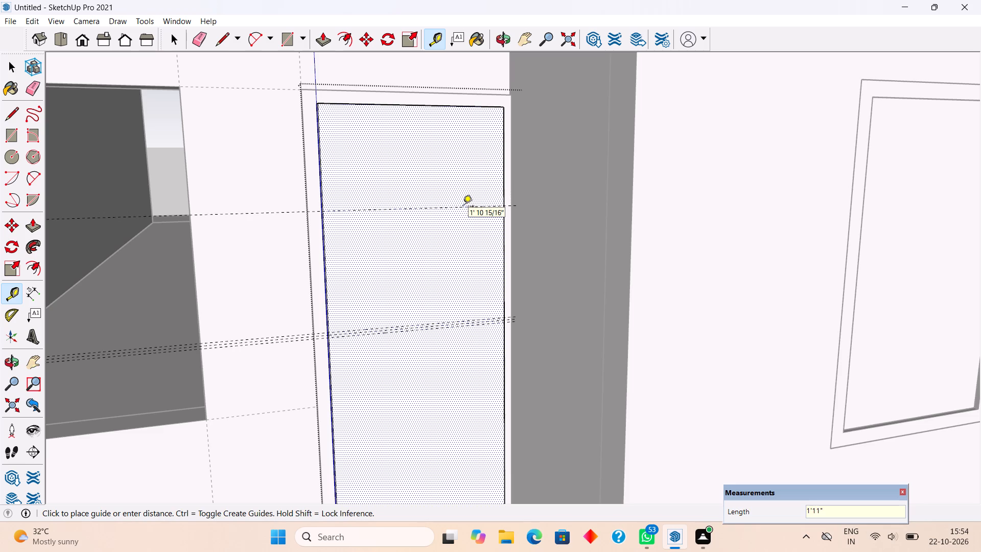
{"action": "left_click", "coordinate": [476, 210]}
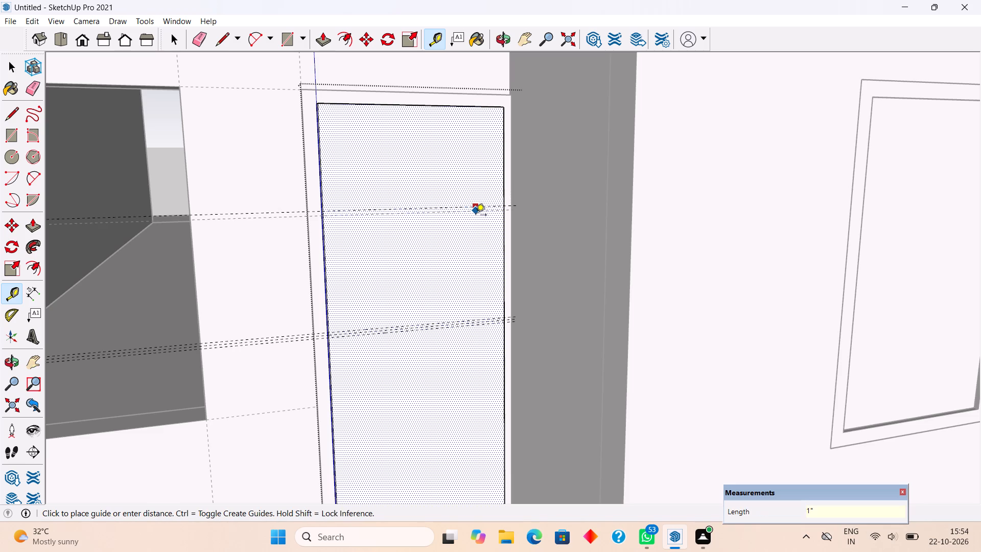
{"action": "key", "text": "1"}
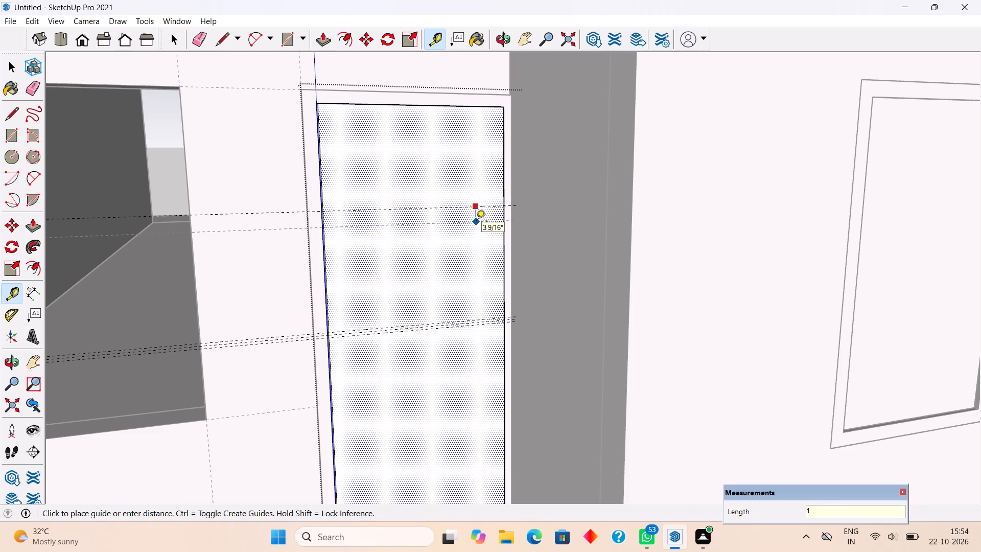
{"action": "key", "text": "shift+quotedbl"}
{"action": "key", "text": "Return"}
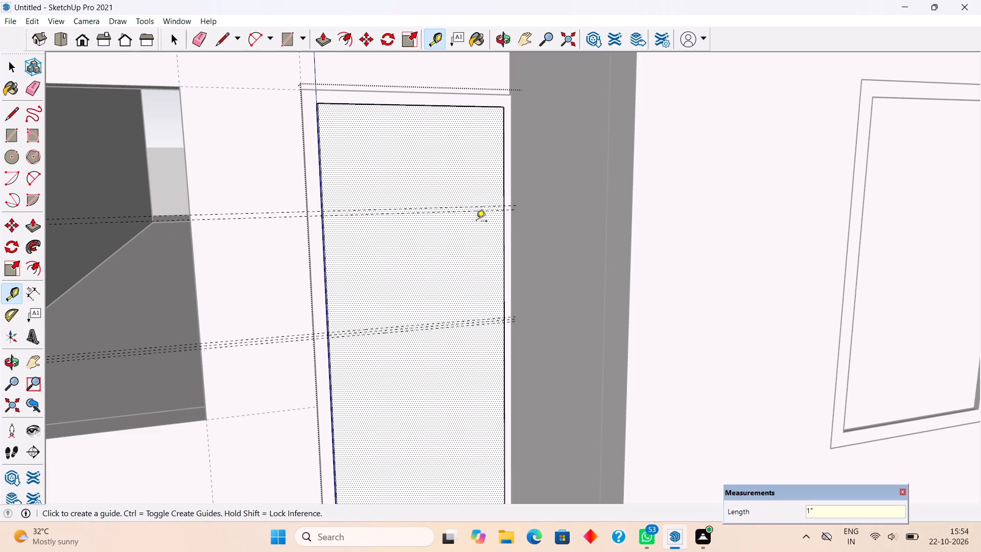
Add two horizontal guides on the door panel, one 2.5' above its bottom edge and another 1" below that guide.
{"action": "scroll", "coordinate": [468, 219], "scroll_direction": "down", "scroll_amount": 5}
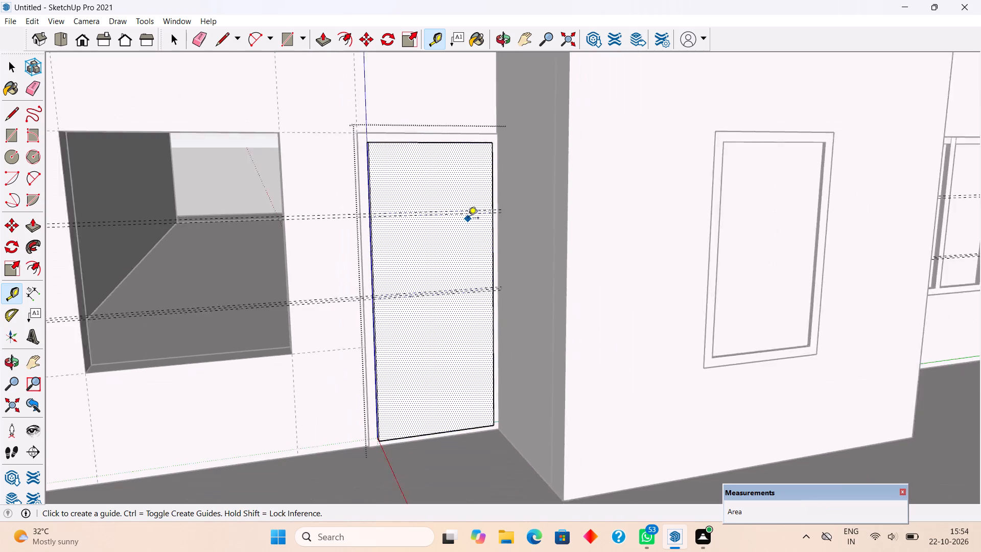
{"action": "scroll", "coordinate": [451, 406], "scroll_direction": "up", "scroll_amount": 4}
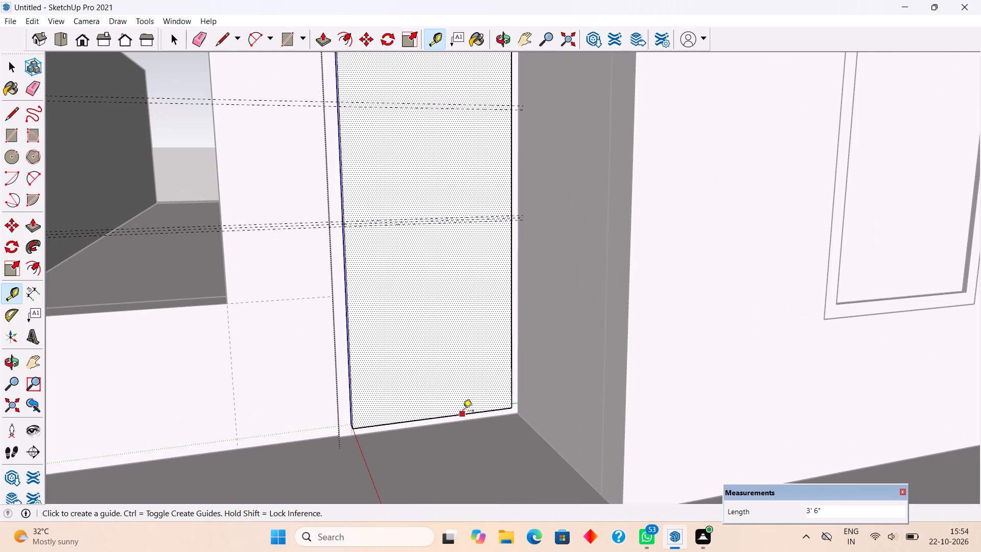
{"action": "left_click", "coordinate": [463, 411]}
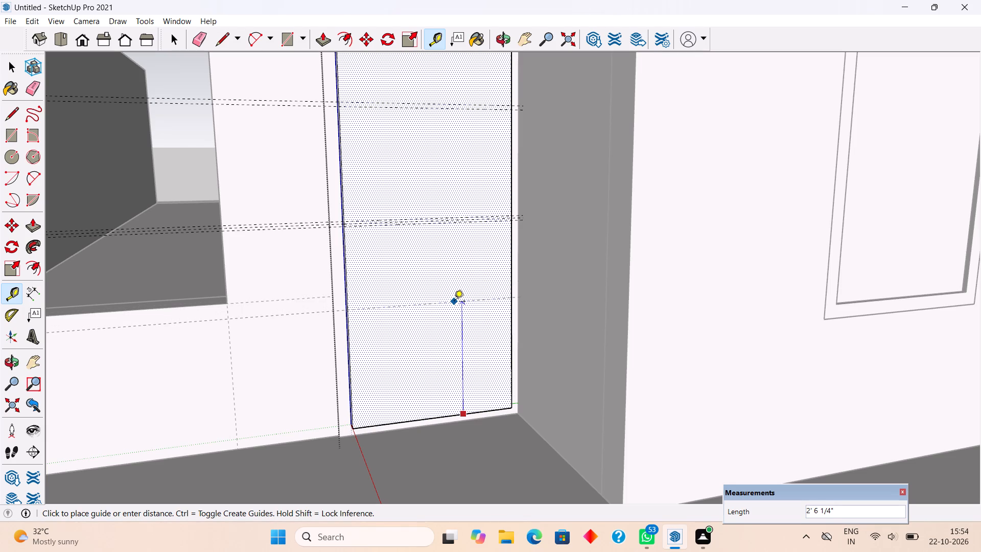
{"action": "type", "text": "2.5'"}
{"action": "key", "text": "Return"}
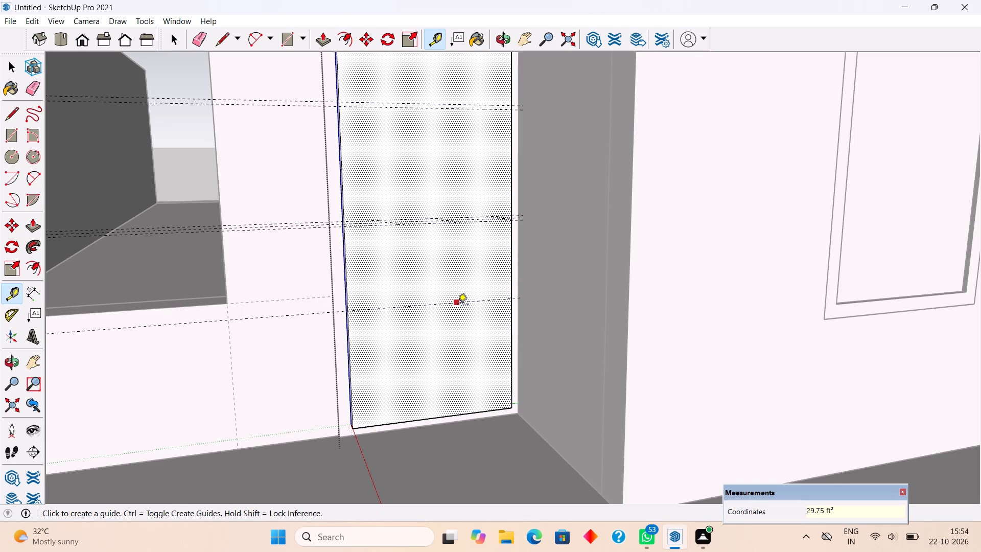
{"action": "left_click", "coordinate": [458, 305]}
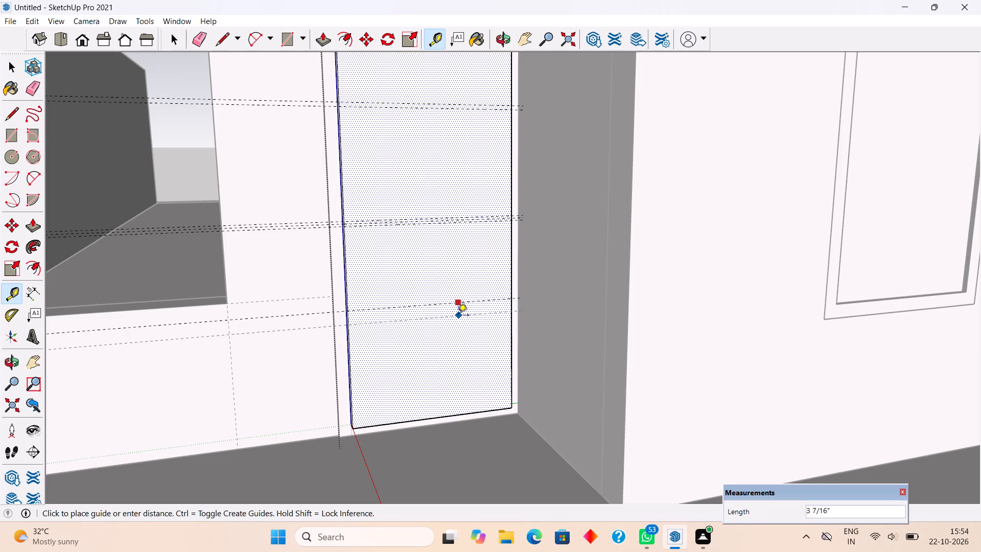
{"action": "type", "text": "1\""}
{"action": "key", "text": "Return"}
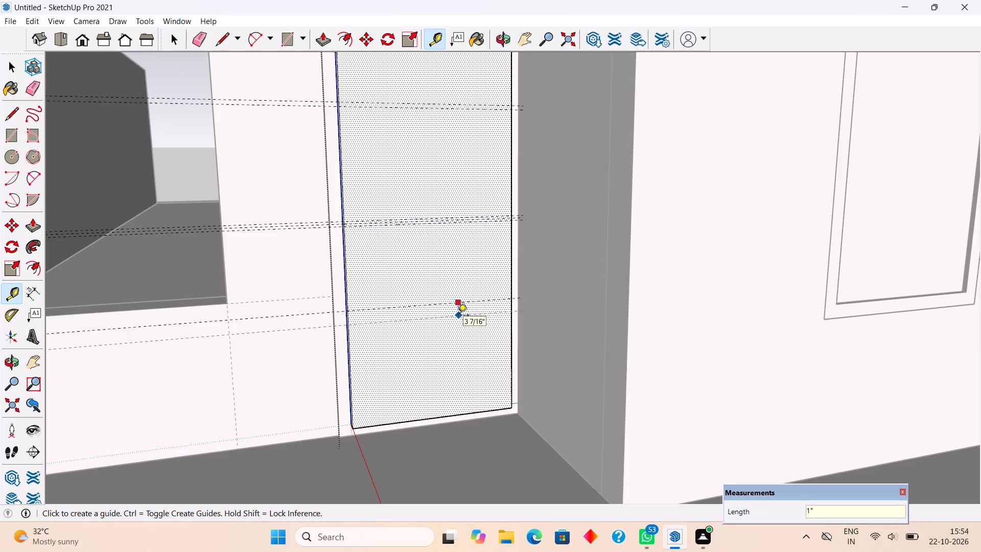
{"action": "key", "text": "space"}
Draw a 1" by 3'6" rectangle across the door panel between the upper pair of guides.
{"action": "scroll", "coordinate": [424, 261], "scroll_direction": "down", "scroll_amount": 5}
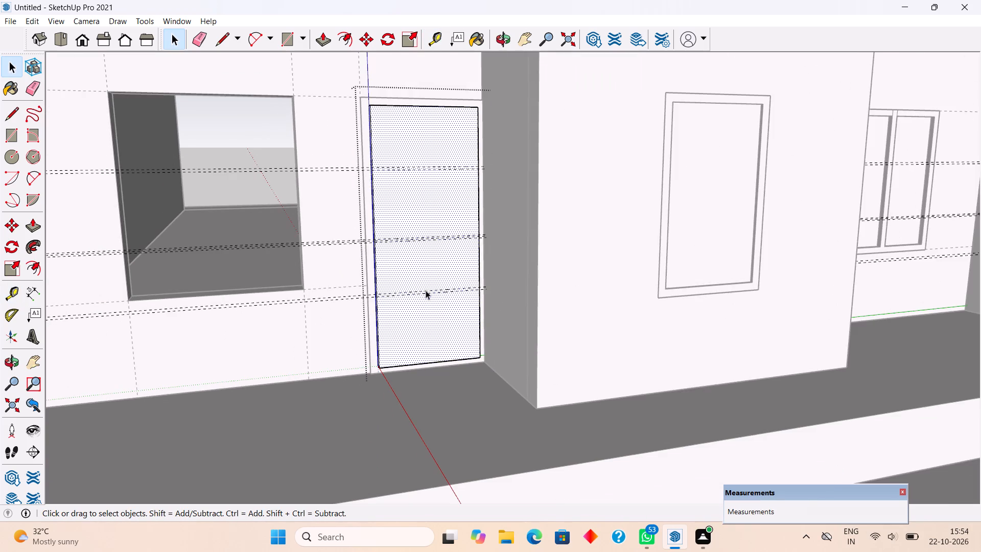
{"action": "scroll", "coordinate": [496, 155], "scroll_direction": "up", "scroll_amount": 4}
{"action": "scroll", "coordinate": [346, 191], "scroll_direction": "up", "scroll_amount": 5}
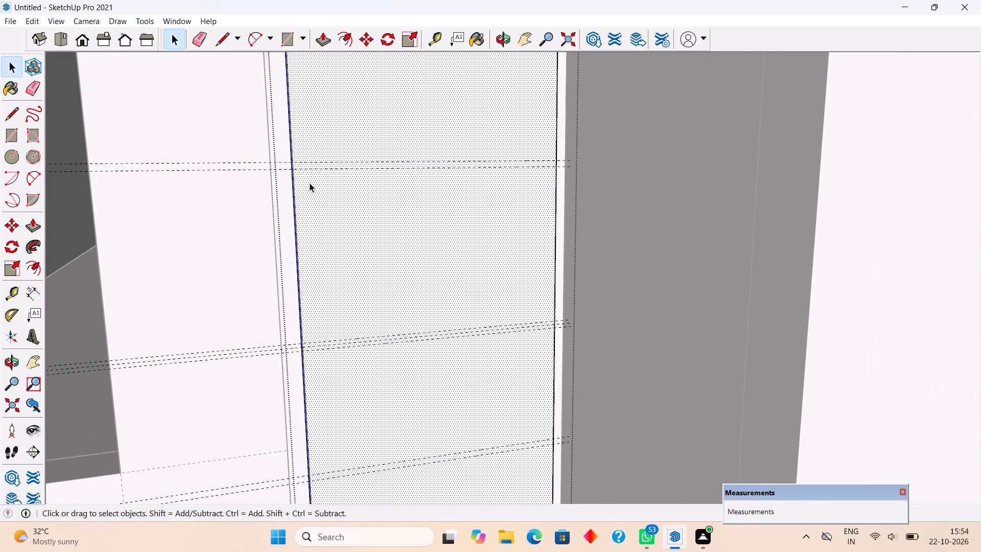
{"action": "key", "text": "r"}
{"action": "left_click", "coordinate": [294, 163]}
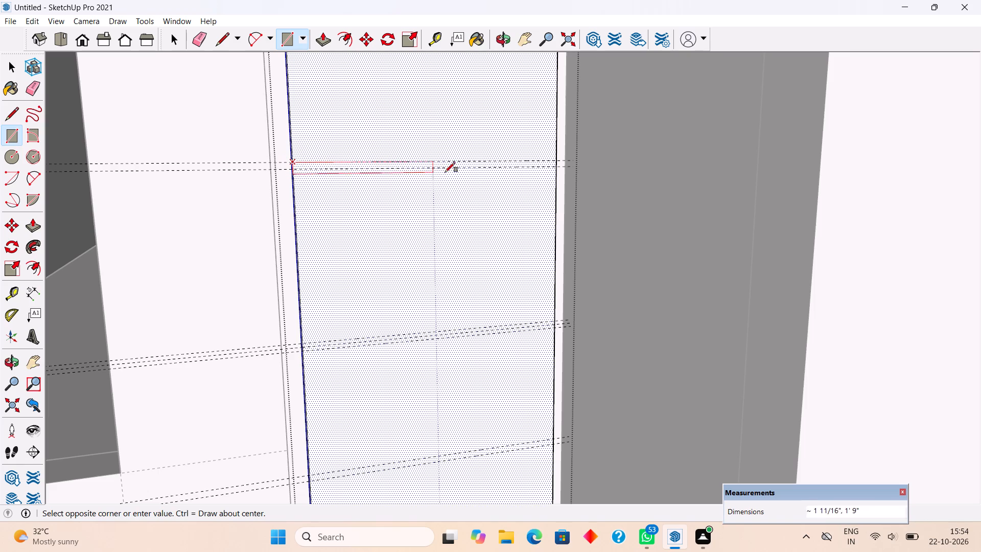
{"action": "left_click", "coordinate": [559, 169]}
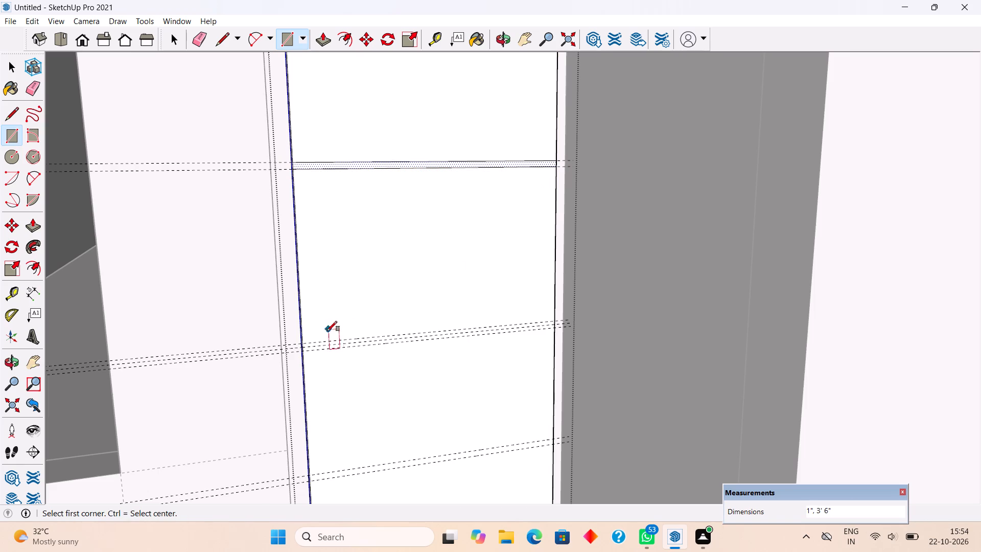
Draw a full-width rectangle, about 1 3/16" by 3'6", between the outer mid-height guides on the door panel.
{"action": "scroll", "coordinate": [301, 343], "scroll_direction": "up", "scroll_amount": 5}
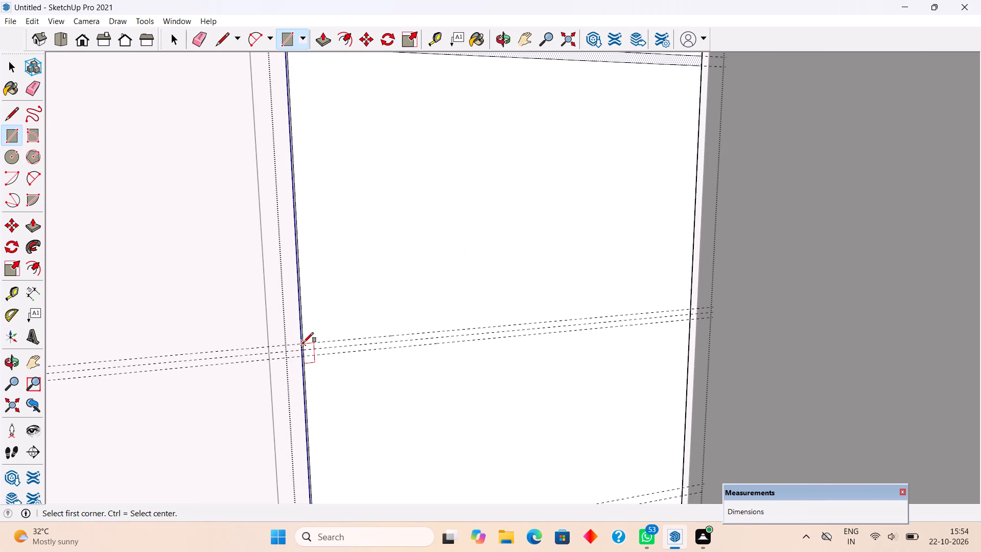
{"action": "left_click", "coordinate": [303, 342]}
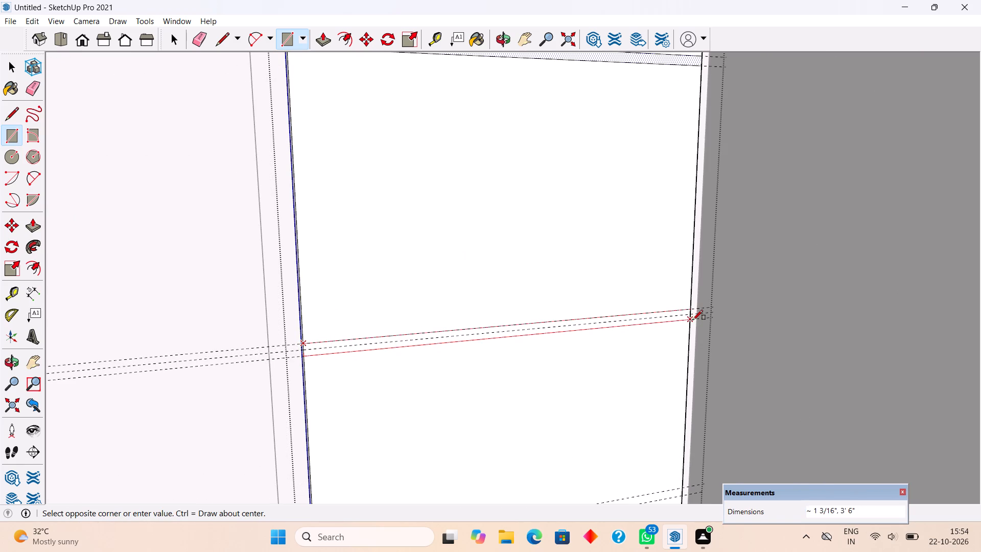
{"action": "left_click", "coordinate": [692, 320]}
Draw a 1" by 3'6" rectangle across the door panel between the lower pair of guides.
{"action": "scroll", "coordinate": [623, 244], "scroll_direction": "down", "scroll_amount": 6}
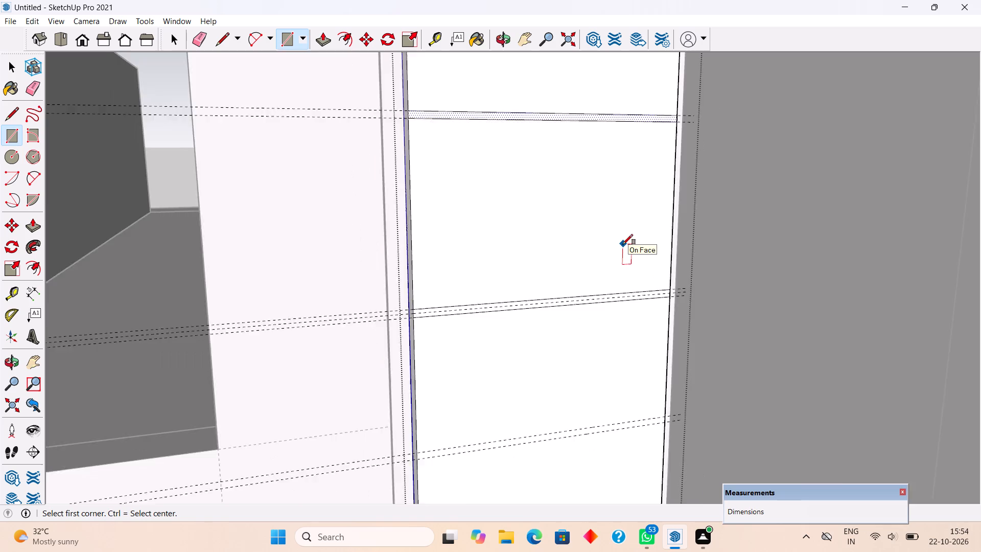
{"action": "scroll", "coordinate": [623, 244], "scroll_direction": "down", "scroll_amount": 2}
{"action": "scroll", "coordinate": [513, 404], "scroll_direction": "up", "scroll_amount": 3}
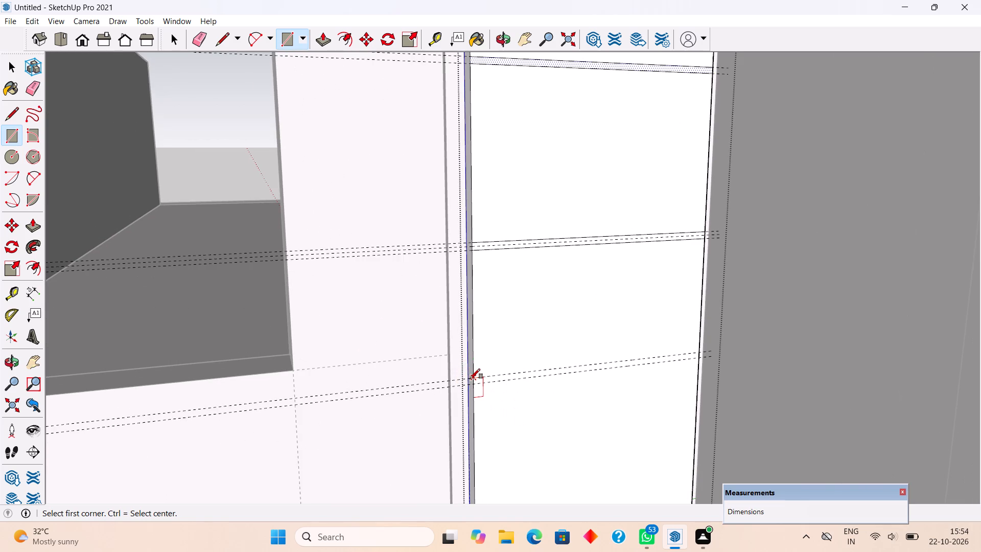
{"action": "left_click", "coordinate": [470, 379]}
{"action": "left_click", "coordinate": [699, 356]}
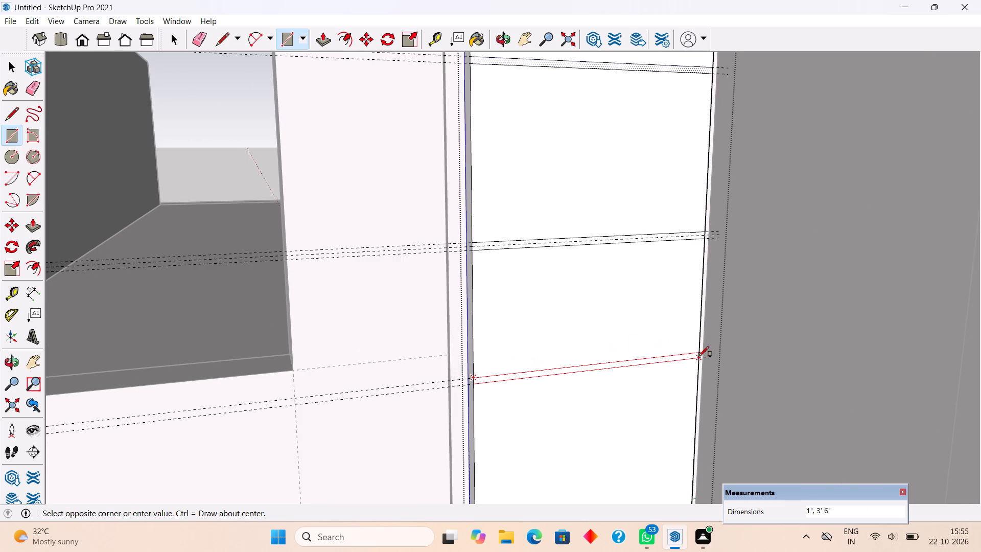
Push the lower strip 0.5" into the door panel to form a horizontal groove.
{"action": "key", "text": "p"}
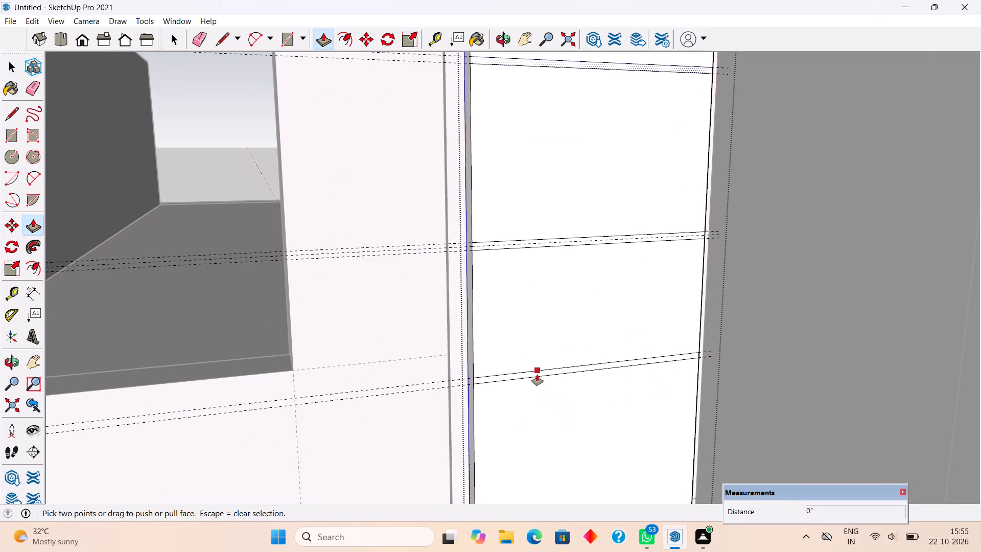
{"action": "key", "text": "space"}
{"action": "middle_click_drag", "start_coordinate": [487, 388], "coordinate": [572, 404]}
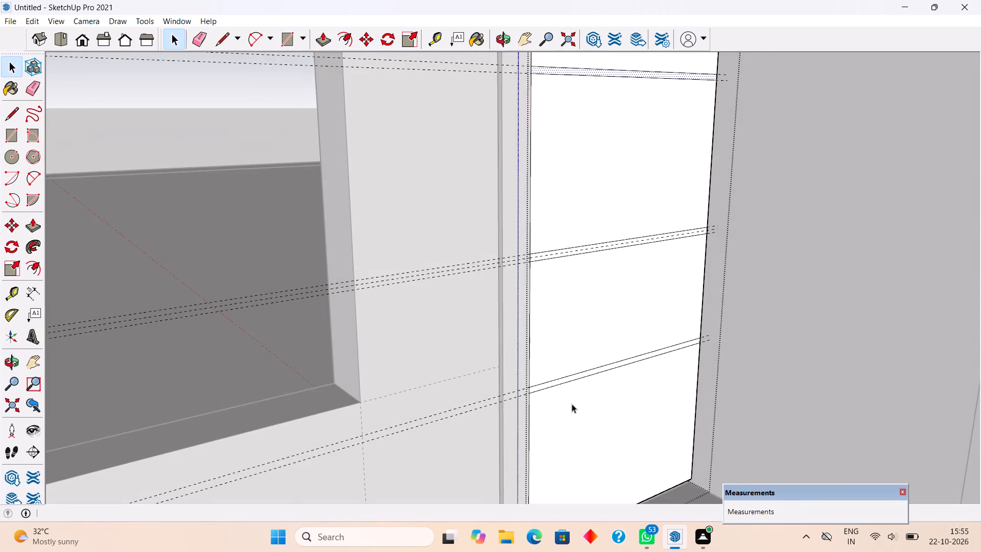
{"action": "scroll", "coordinate": [530, 373], "scroll_direction": "up", "scroll_amount": 3}
{"action": "left_click", "coordinate": [533, 394]}
{"action": "key", "text": "p"}
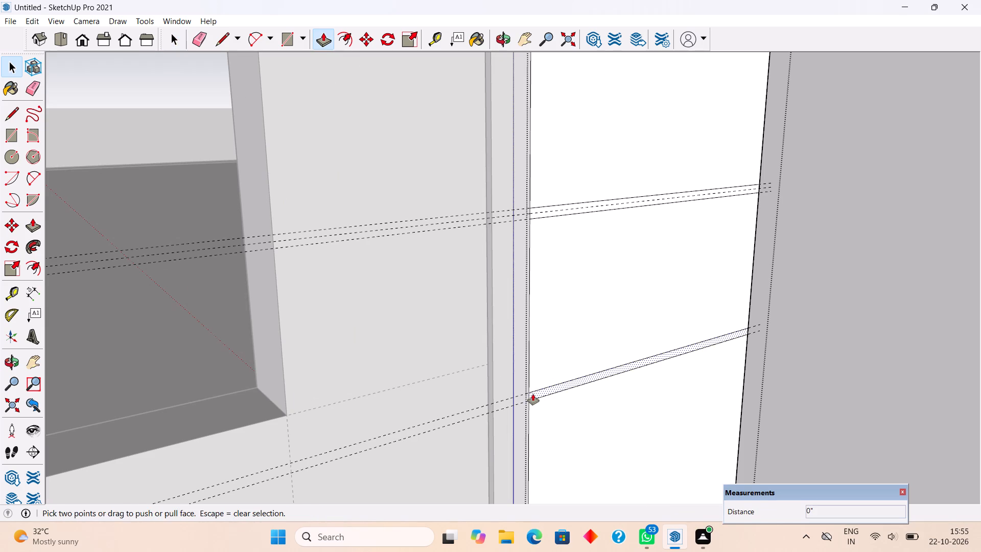
{"action": "left_click", "coordinate": [533, 394]}
{"action": "type", "text": ".5\""}
{"action": "key", "text": "Return"}
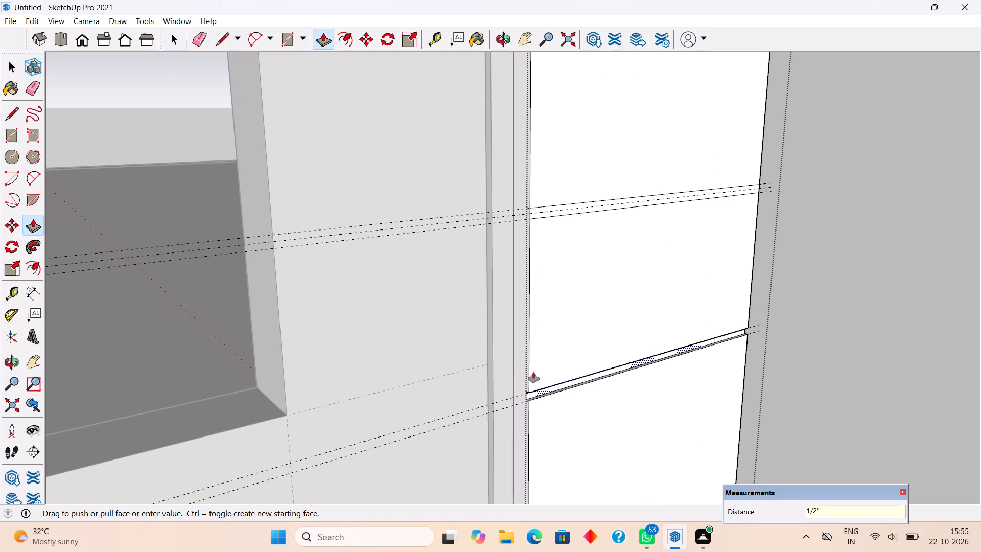
Recess the mid-height and upper strips of the door panel by the same 0.5" depth as the lower groove.
{"action": "double_click", "coordinate": [557, 208]}
{"action": "scroll", "coordinate": [557, 209], "scroll_direction": "down", "scroll_amount": 7}
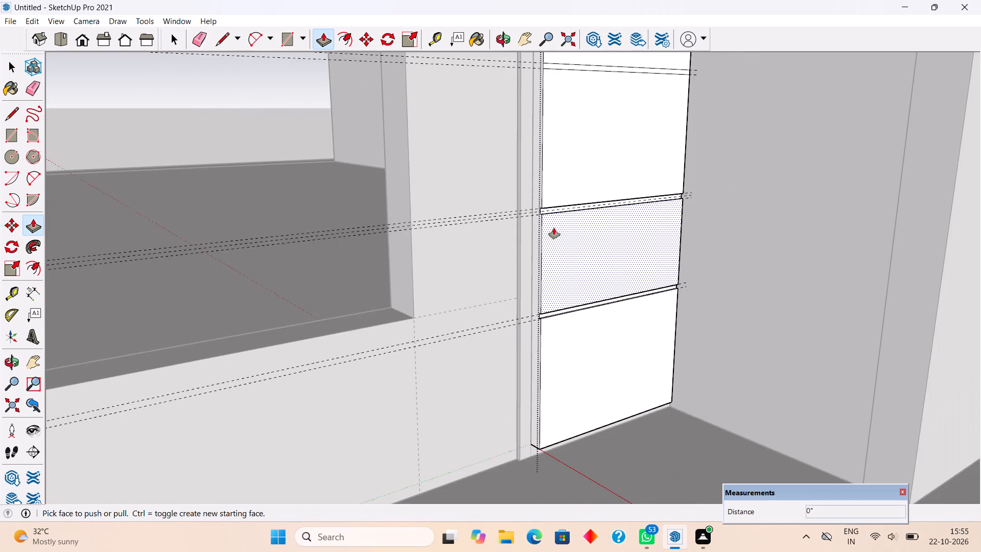
{"action": "scroll", "coordinate": [553, 228], "scroll_direction": "down", "scroll_amount": 3}
{"action": "scroll", "coordinate": [553, 228], "scroll_direction": "up", "scroll_amount": 1}
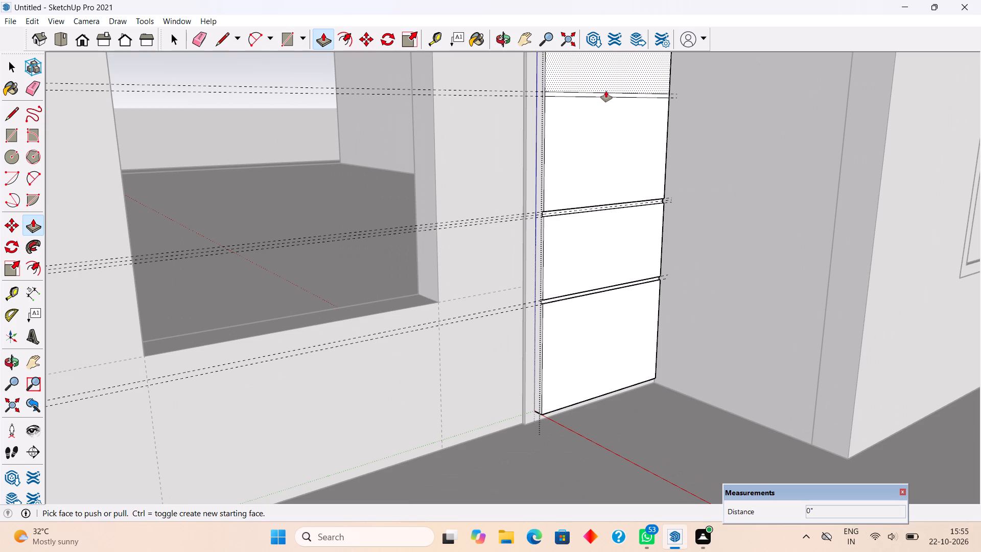
{"action": "scroll", "coordinate": [602, 170], "scroll_direction": "down", "scroll_amount": 5}
{"action": "scroll", "coordinate": [602, 88], "scroll_direction": "up", "scroll_amount": 13}
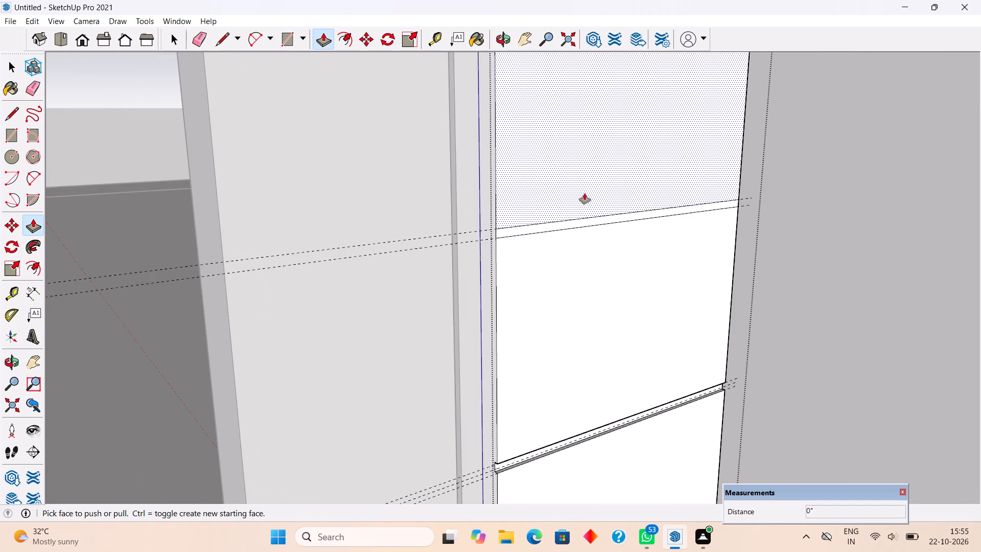
{"action": "double_click", "coordinate": [558, 233]}
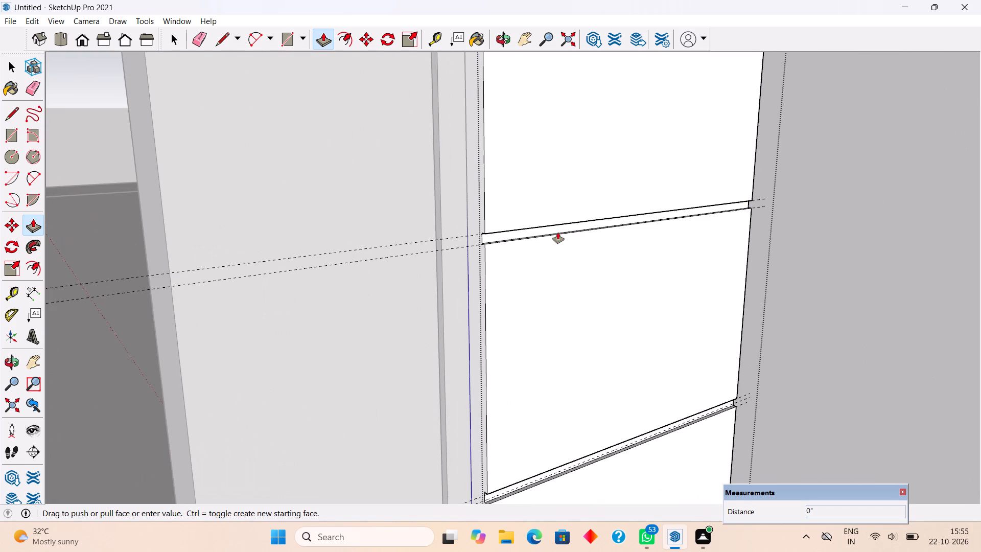
{"action": "key", "text": "space"}
{"action": "scroll", "coordinate": [558, 233], "scroll_direction": "down", "scroll_amount": 11}
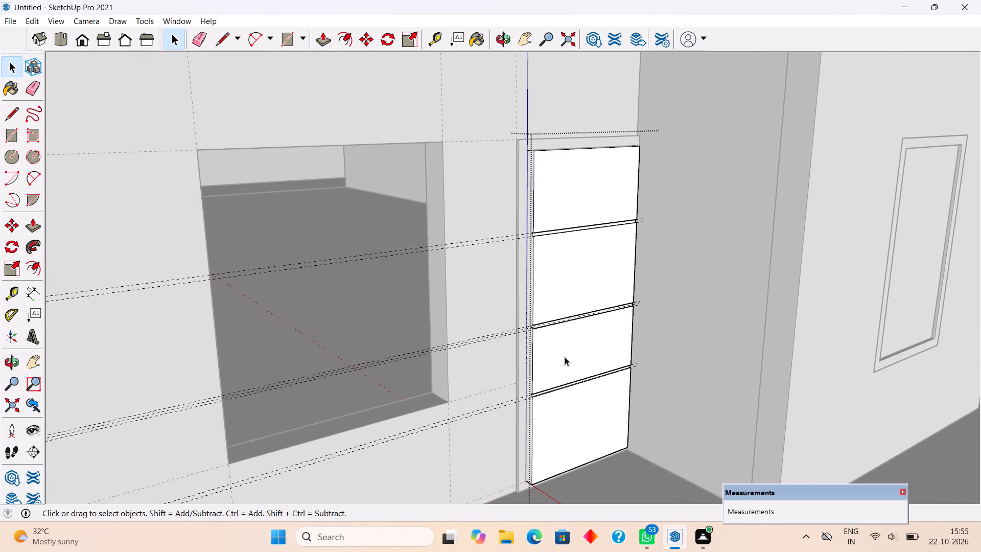
{"action": "middle_click_drag", "start_coordinate": [570, 387], "coordinate": [470, 319]}
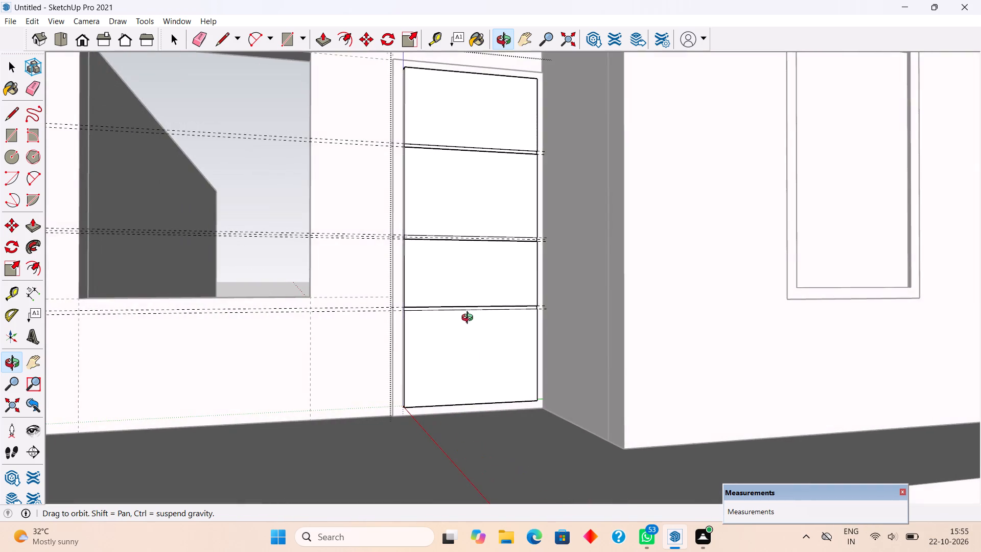
Push the upper side face of the door panel's lower groove by 0.3".
{"action": "middle_click_drag", "start_coordinate": [470, 319], "coordinate": [487, 372]}
{"action": "scroll", "coordinate": [466, 384], "scroll_direction": "up", "scroll_amount": 14}
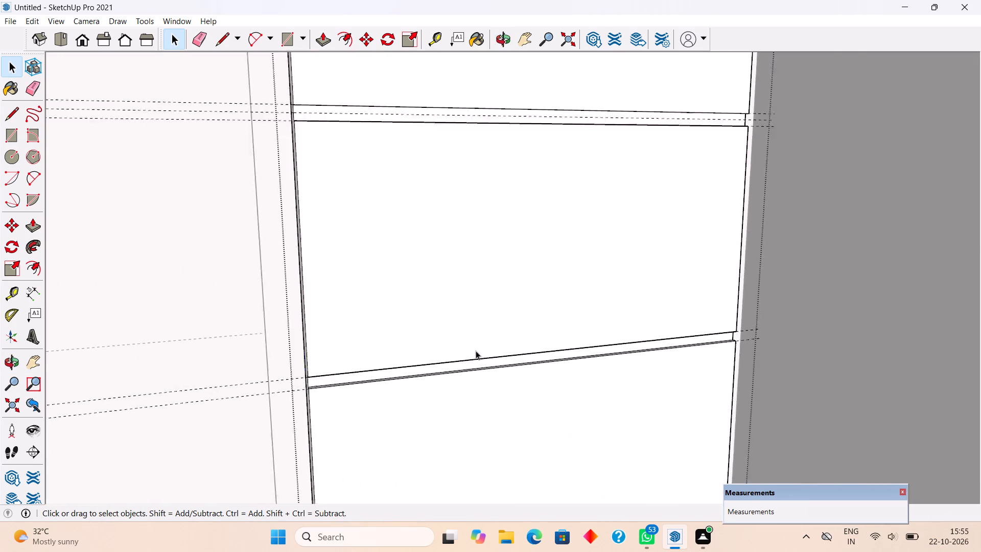
{"action": "scroll", "coordinate": [476, 351], "scroll_direction": "up", "scroll_amount": 1}
{"action": "middle_click_drag", "start_coordinate": [475, 366], "coordinate": [478, 399]}
{"action": "scroll", "coordinate": [479, 380], "scroll_direction": "up", "scroll_amount": 1}
{"action": "middle_click_drag", "start_coordinate": [474, 348], "coordinate": [457, 178]}
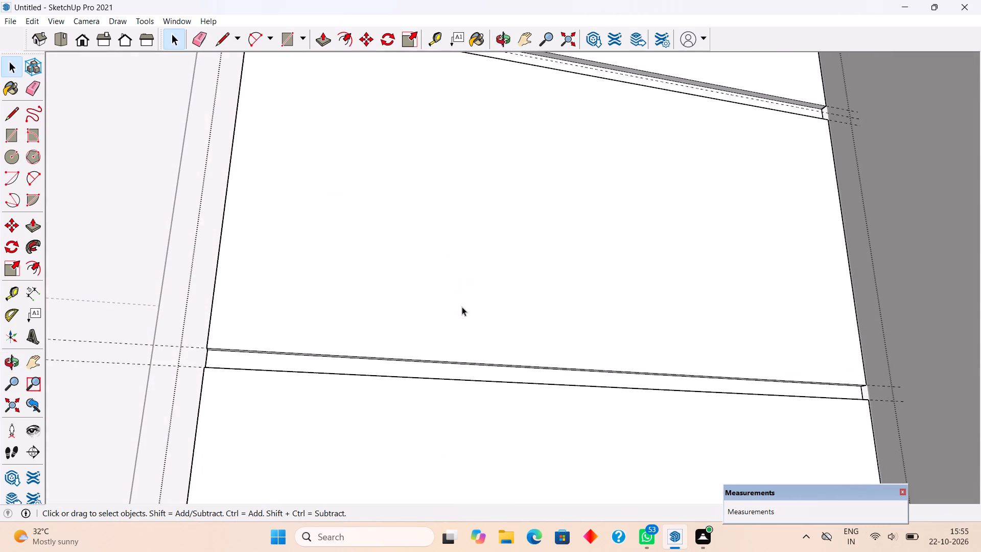
{"action": "middle_click_drag", "start_coordinate": [463, 311], "coordinate": [473, 216]}
{"action": "key", "text": "p"}
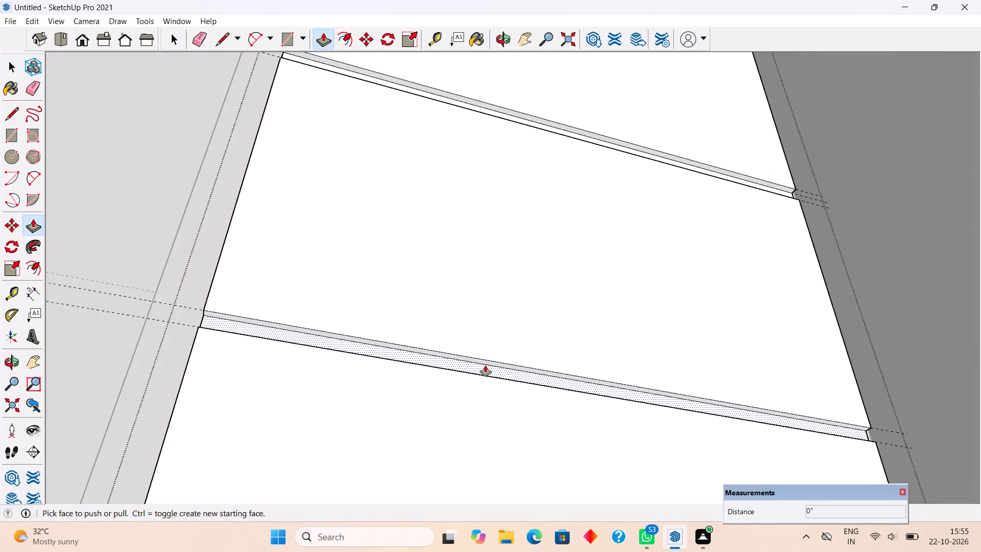
{"action": "left_click", "coordinate": [488, 362]}
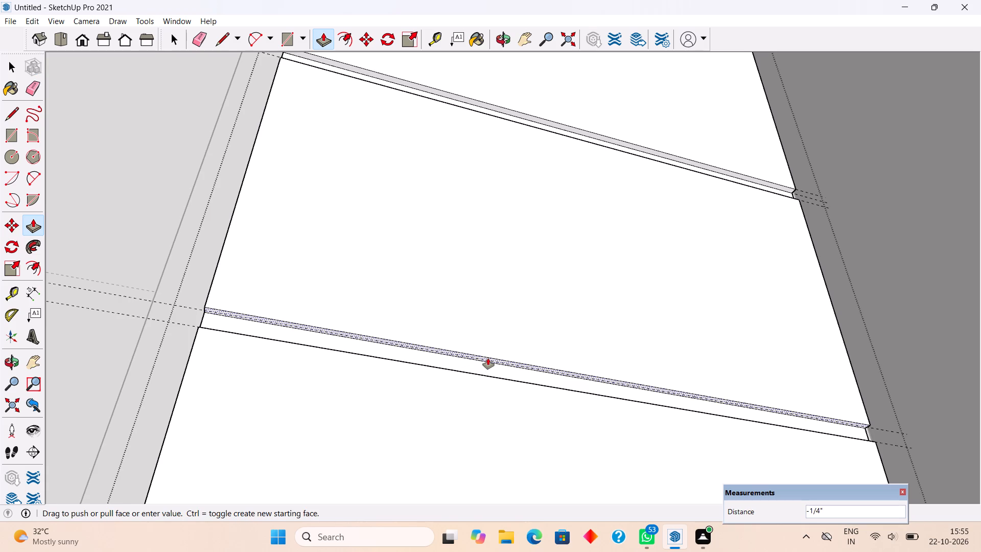
{"action": "type", "text": ".3\""}
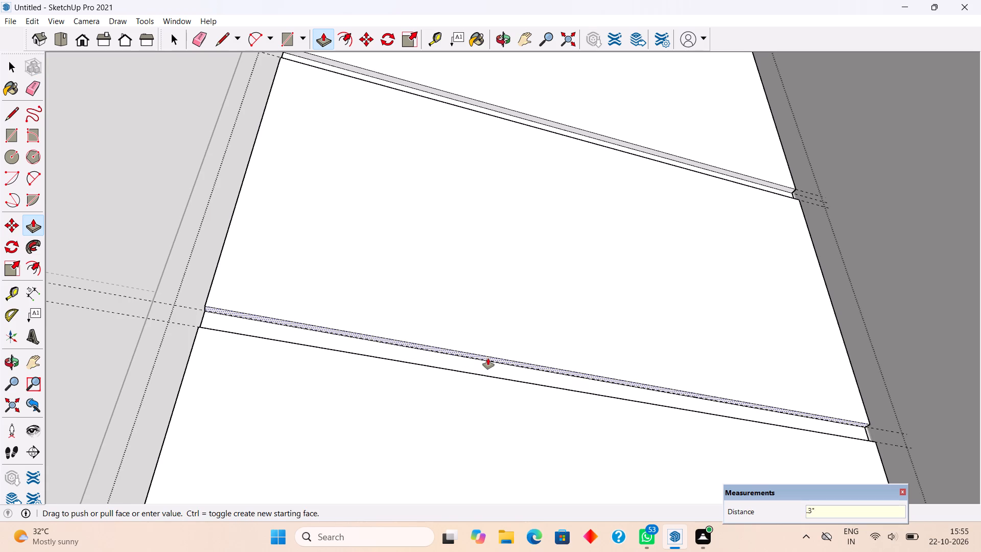
{"action": "key", "text": "Return"}
Push the upper side face of the door panel's top groove by the same 0.3".
{"action": "scroll", "coordinate": [492, 359], "scroll_direction": "down", "scroll_amount": 10}
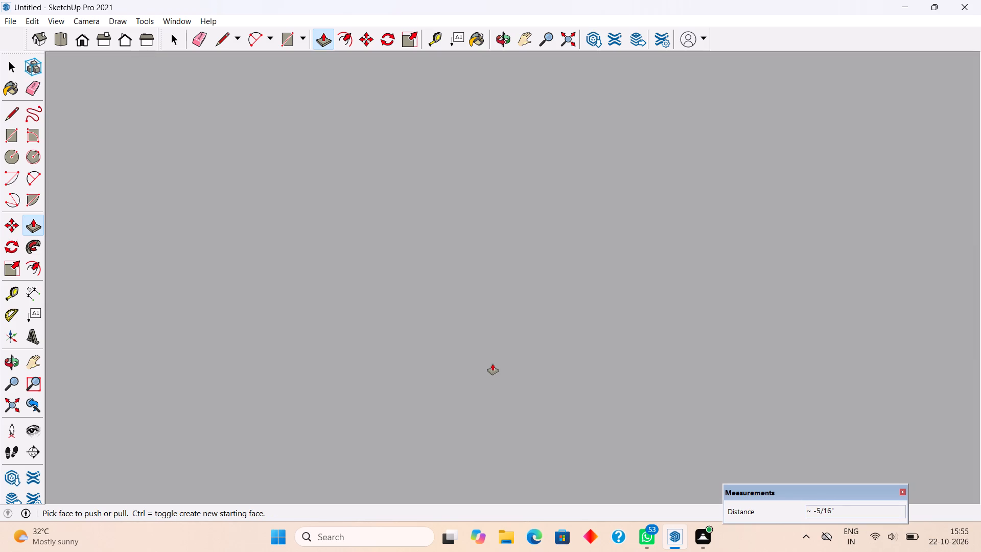
{"action": "left_click", "coordinate": [19, 412]}
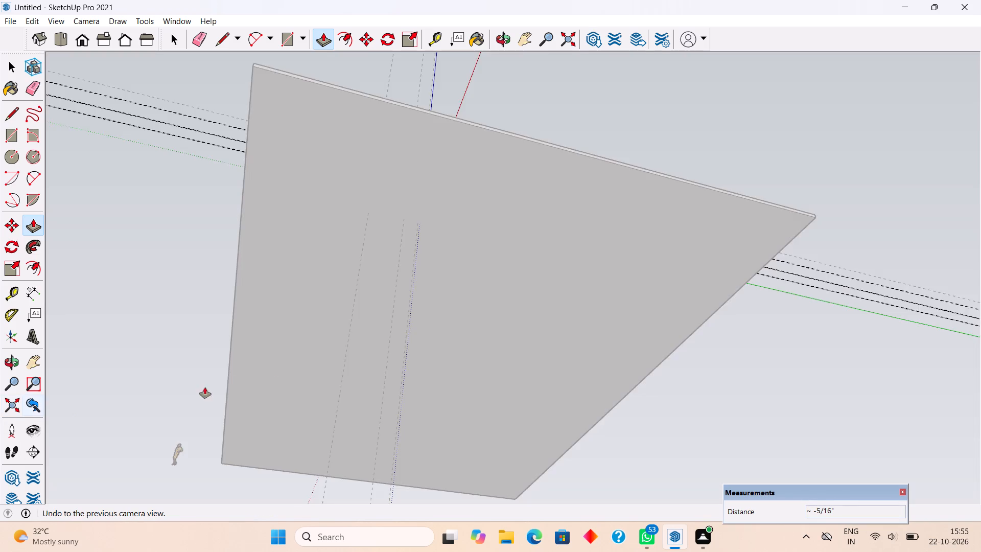
{"action": "scroll", "coordinate": [280, 362], "scroll_direction": "down", "scroll_amount": 5}
{"action": "middle_click_drag", "start_coordinate": [326, 393], "coordinate": [348, 532]}
{"action": "scroll", "coordinate": [391, 233], "scroll_direction": "up", "scroll_amount": 7}
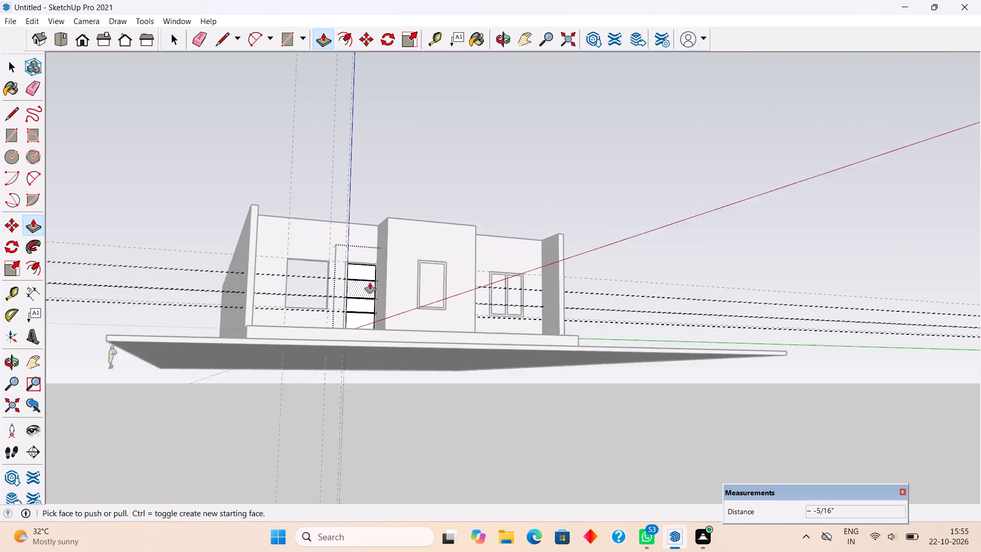
{"action": "scroll", "coordinate": [370, 283], "scroll_direction": "up", "scroll_amount": 20}
{"action": "scroll", "coordinate": [370, 283], "scroll_direction": "up", "scroll_amount": 6}
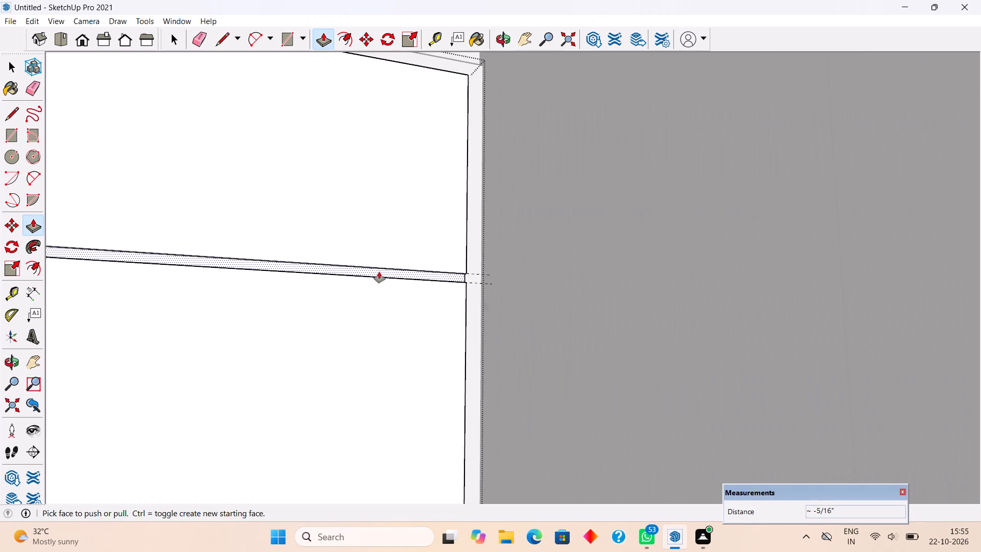
{"action": "middle_click_drag", "start_coordinate": [379, 271], "coordinate": [403, 219]}
{"action": "scroll", "coordinate": [391, 240], "scroll_direction": "up", "scroll_amount": 8}
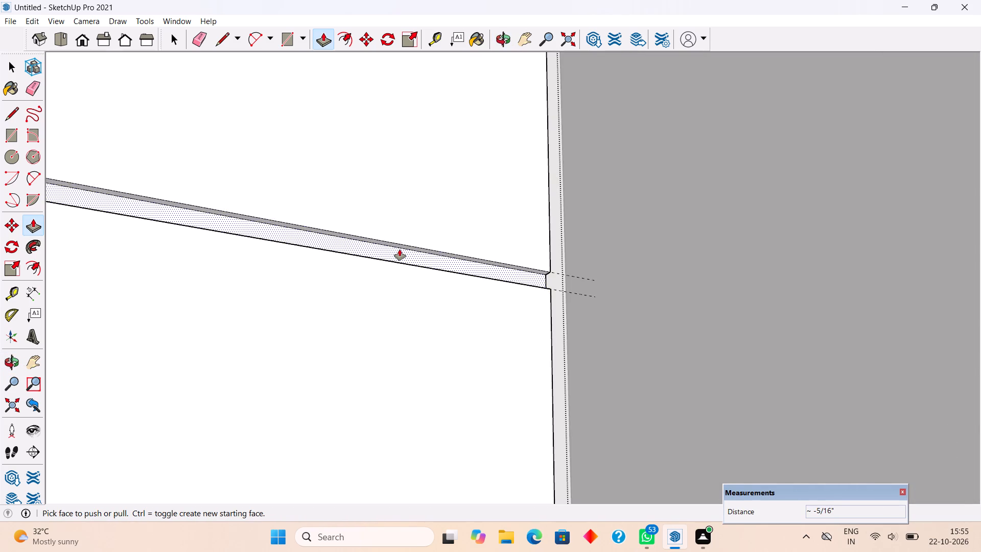
{"action": "scroll", "coordinate": [400, 249], "scroll_direction": "up", "scroll_amount": 3}
{"action": "left_click", "coordinate": [407, 243]}
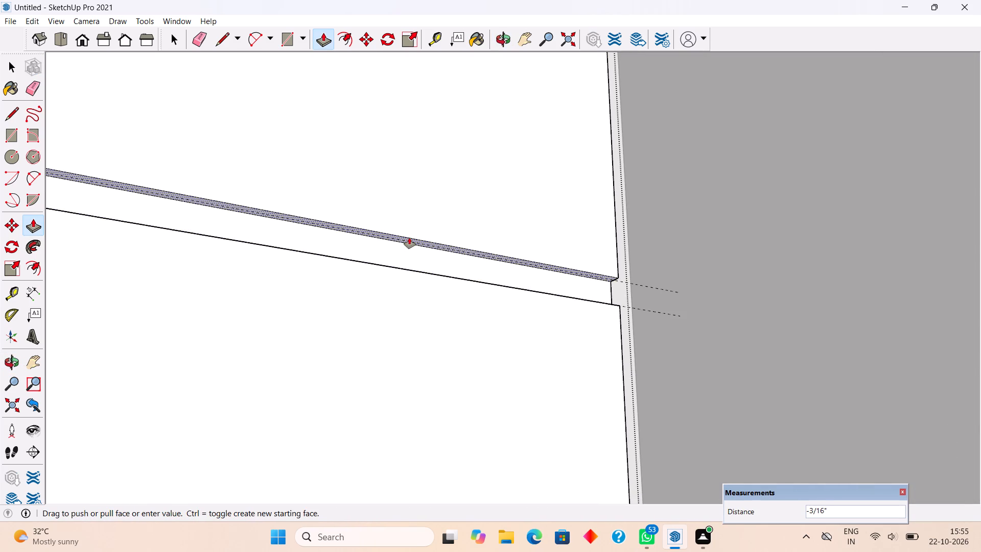
{"action": "type", "text": ".3\""}
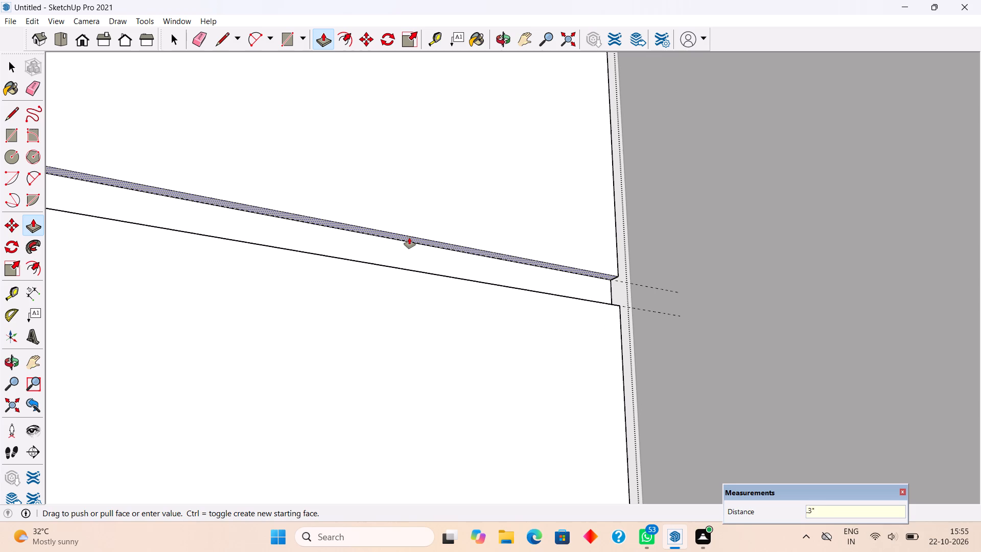
{"action": "key", "text": "Return"}
{"action": "key", "text": "space"}
Move the protruding door panel 3" back, bringing its outer bottom corner to the inner front corner of the door frame.
{"action": "scroll", "coordinate": [409, 237], "scroll_direction": "down", "scroll_amount": 15}
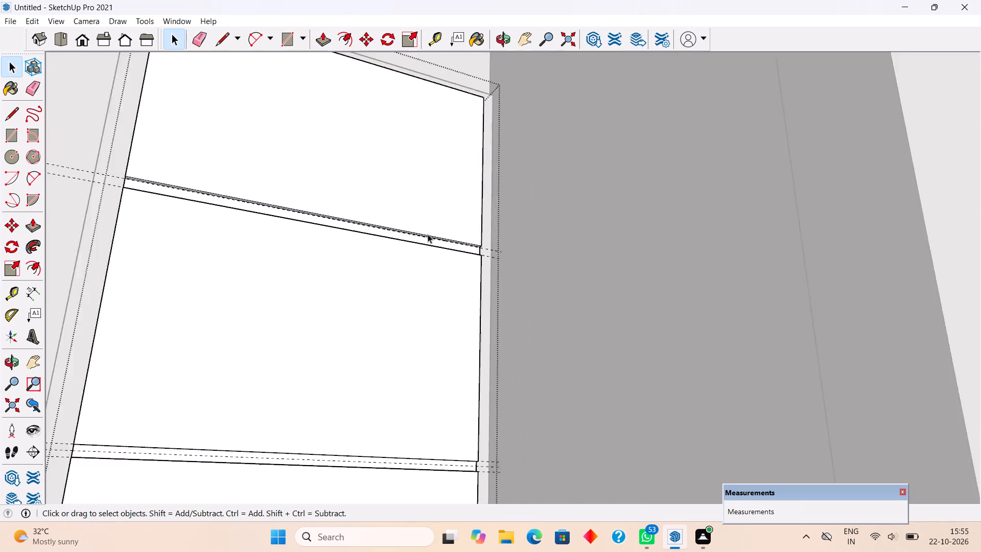
{"action": "scroll", "coordinate": [428, 234], "scroll_direction": "down", "scroll_amount": 15}
{"action": "middle_click_drag", "start_coordinate": [430, 290], "coordinate": [440, 376]}
{"action": "scroll", "coordinate": [440, 376], "scroll_direction": "down", "scroll_amount": 5}
{"action": "left_click", "coordinate": [504, 396]}
{"action": "scroll", "coordinate": [476, 244], "scroll_direction": "down", "scroll_amount": 6}
{"action": "middle_click_drag", "start_coordinate": [446, 225], "coordinate": [439, 327]}
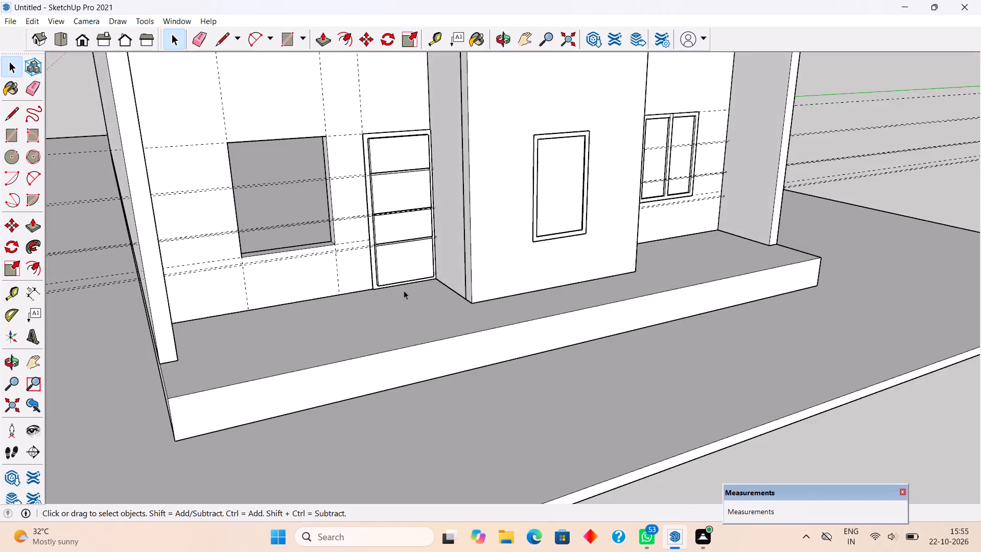
{"action": "scroll", "coordinate": [396, 274], "scroll_direction": "up", "scroll_amount": 11}
{"action": "left_click", "coordinate": [410, 277]}
{"action": "middle_click_drag", "start_coordinate": [428, 365], "coordinate": [443, 397]}
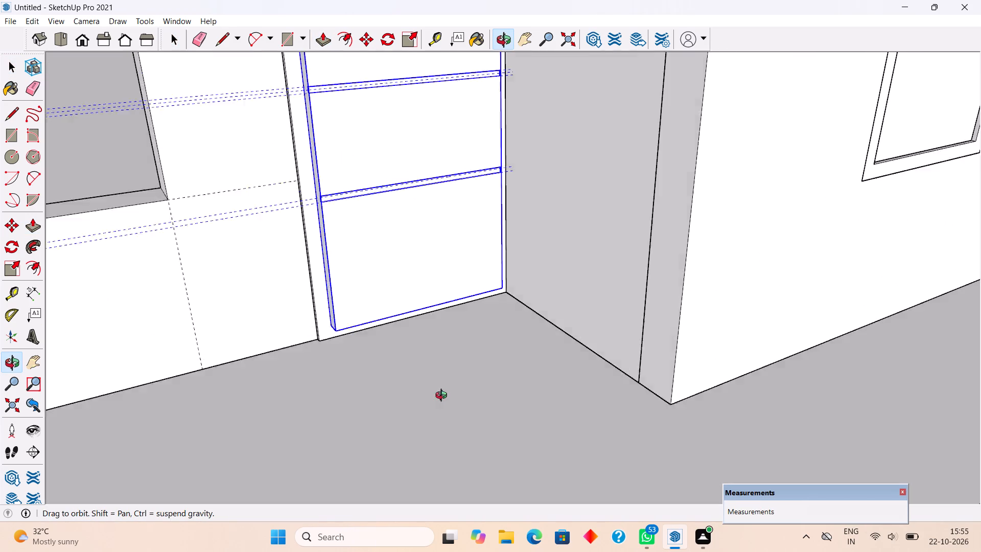
{"action": "middle_click_drag", "start_coordinate": [443, 397], "coordinate": [548, 443]}
{"action": "scroll", "coordinate": [420, 379], "scroll_direction": "up", "scroll_amount": 4}
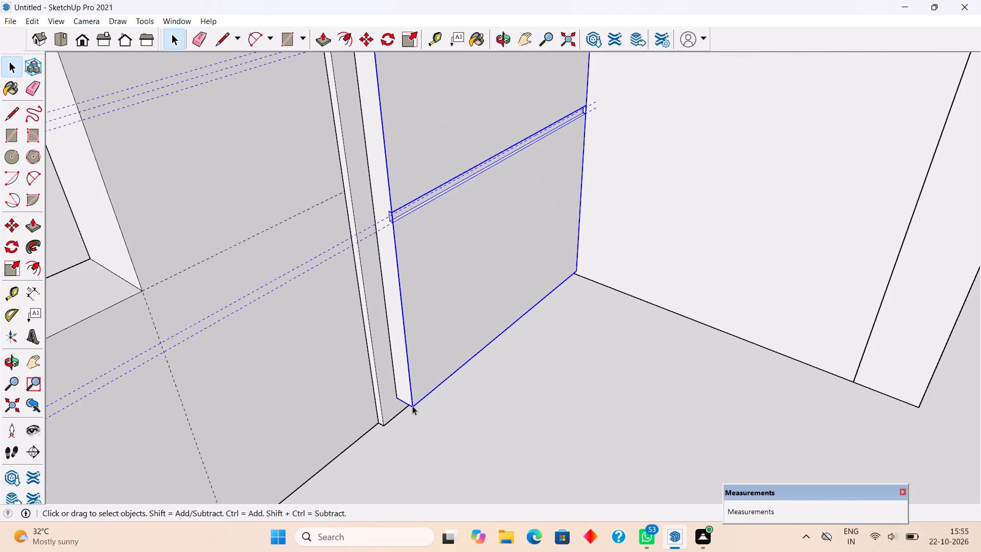
{"action": "key", "text": "m"}
{"action": "left_click", "coordinate": [413, 410]}
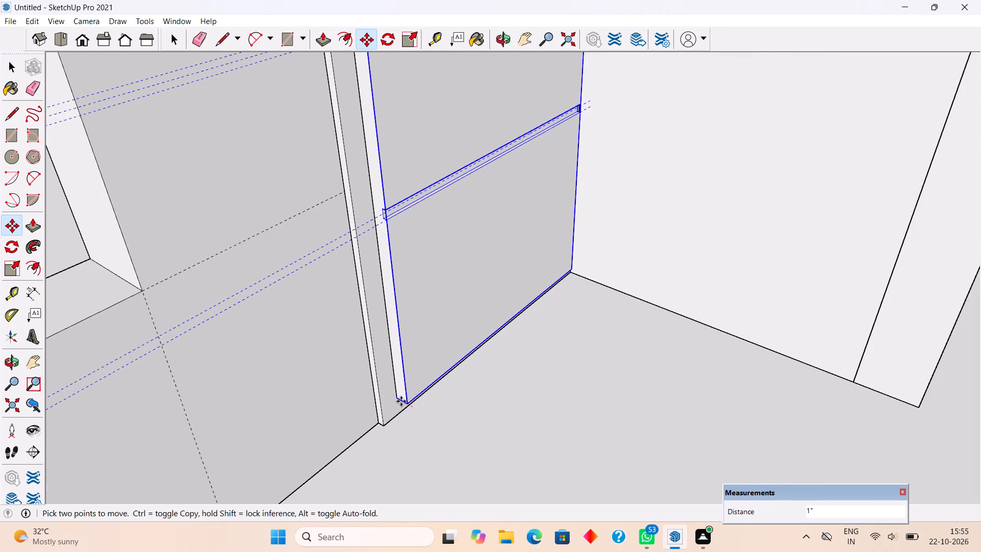
{"action": "left_click", "coordinate": [400, 400]}
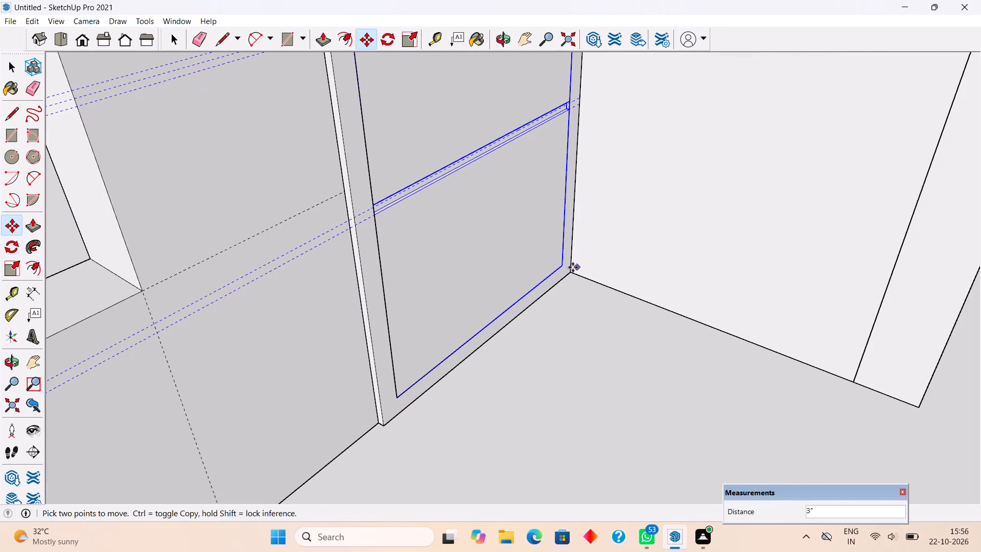
Move the door panel a further 1" into its frame along the red axis.
{"action": "left_click", "coordinate": [567, 267]}
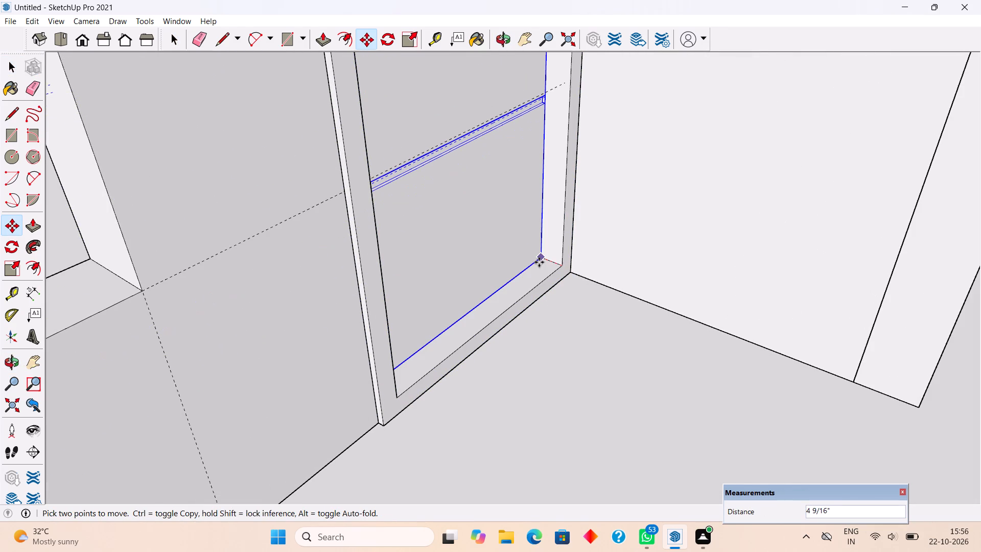
{"action": "type", "text": "1\""}
{"action": "key", "text": "Return"}
{"action": "key", "text": "space"}
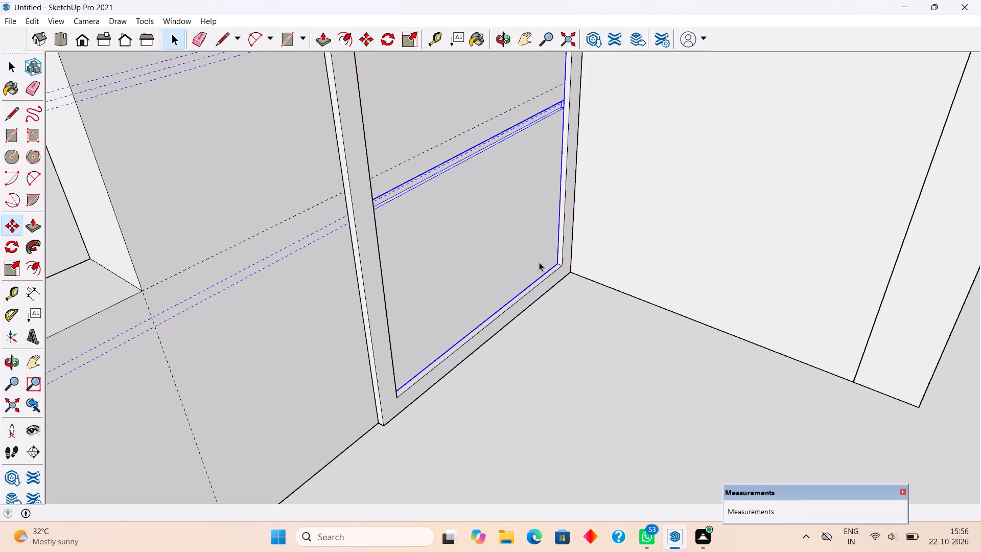
Deselect the door panel and delete all construction guides from the model.
{"action": "scroll", "coordinate": [539, 262], "scroll_direction": "down", "scroll_amount": 5}
{"action": "scroll", "coordinate": [542, 321], "scroll_direction": "down", "scroll_amount": 12}
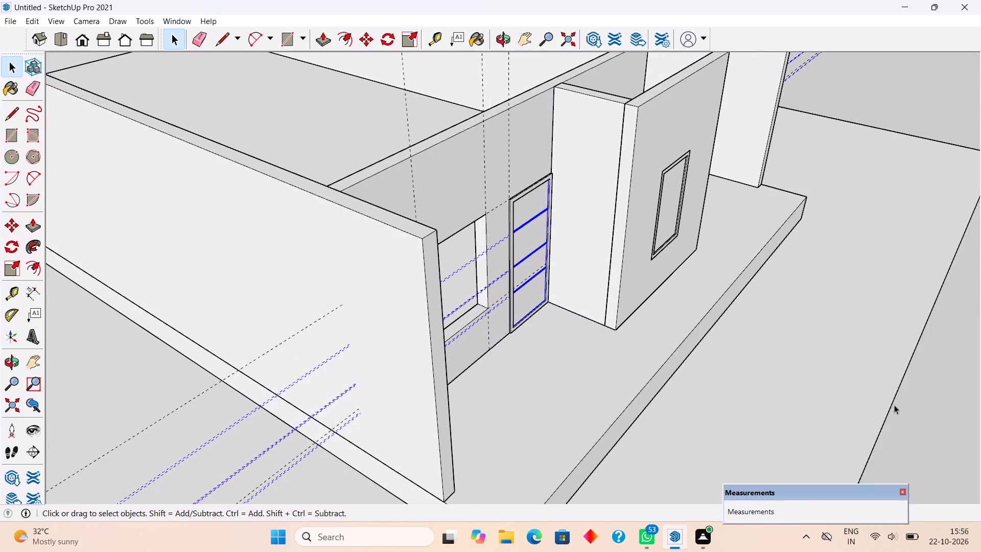
{"action": "left_click", "coordinate": [913, 417]}
{"action": "middle_click_drag", "start_coordinate": [907, 416], "coordinate": [600, 363]}
{"action": "middle_click_drag", "start_coordinate": [538, 285], "coordinate": [676, 298]}
{"action": "scroll", "coordinate": [676, 298], "scroll_direction": "down", "scroll_amount": 5}
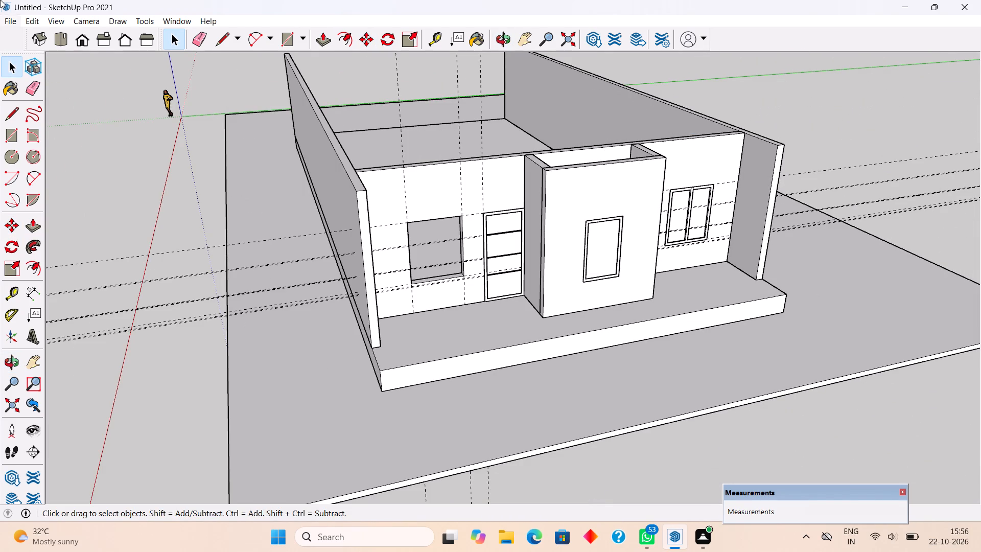
{"action": "left_click", "coordinate": [30, 17]}
{"action": "left_click", "coordinate": [86, 134]}
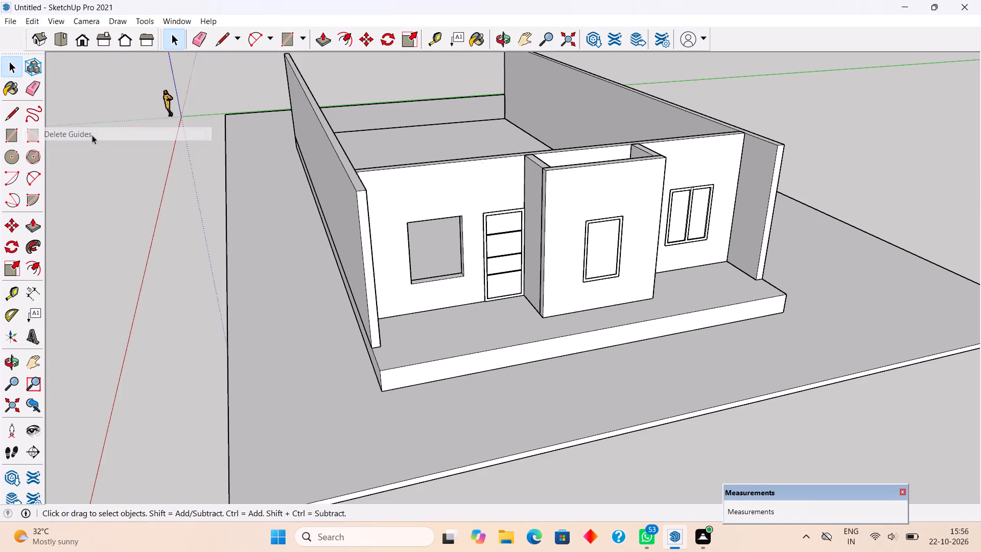
Draw a 6' by 5' rectangle corner to corner over the open window beside the front door.
{"action": "middle_click_drag", "start_coordinate": [414, 298], "coordinate": [408, 266]}
{"action": "scroll", "coordinate": [553, 306], "scroll_direction": "up", "scroll_amount": 3}
{"action": "middle_click_drag", "start_coordinate": [553, 307], "coordinate": [512, 250]}
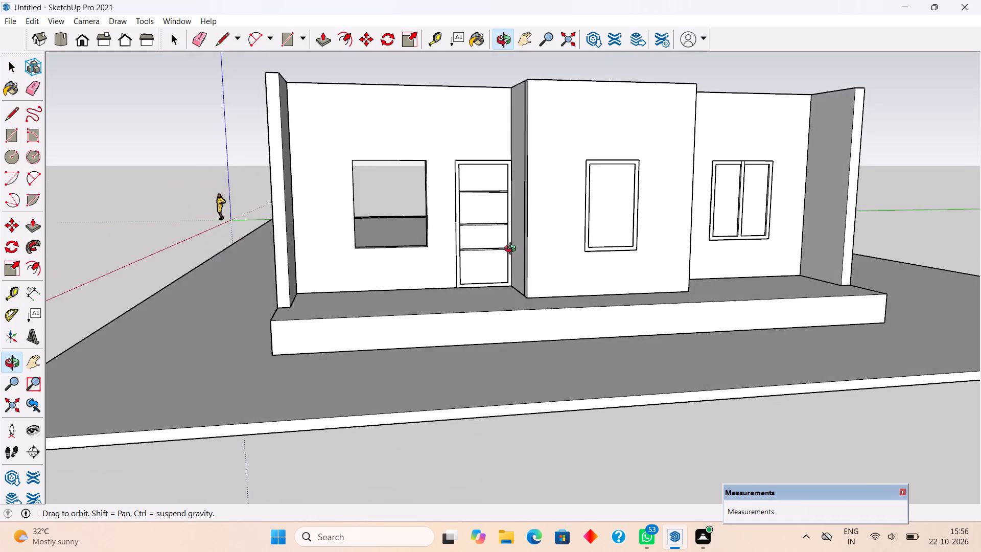
{"action": "middle_click_drag", "start_coordinate": [512, 250], "coordinate": [462, 269]}
{"action": "scroll", "coordinate": [462, 269], "scroll_direction": "up", "scroll_amount": 1}
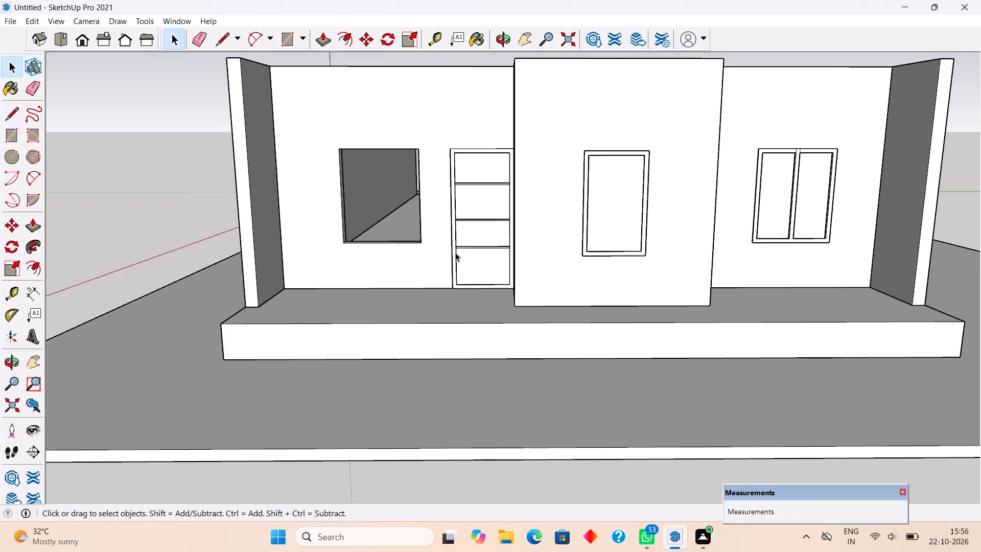
{"action": "middle_click_drag", "start_coordinate": [447, 248], "coordinate": [657, 290]}
{"action": "scroll", "coordinate": [657, 290], "scroll_direction": "down", "scroll_amount": 1}
{"action": "scroll", "coordinate": [348, 168], "scroll_direction": "up", "scroll_amount": 5}
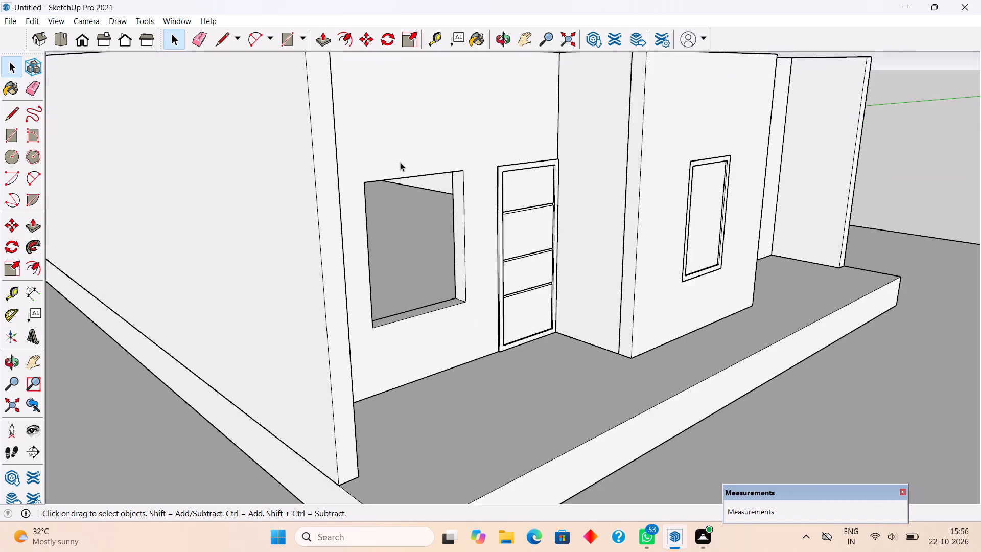
{"action": "middle_click_drag", "start_coordinate": [440, 173], "coordinate": [340, 167]}
{"action": "key", "text": "r"}
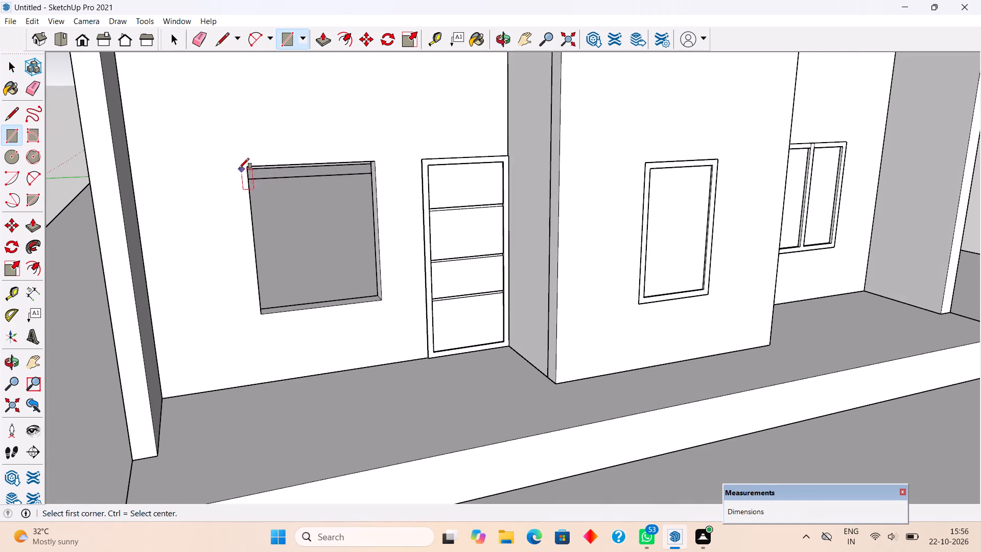
{"action": "left_click", "coordinate": [245, 169]}
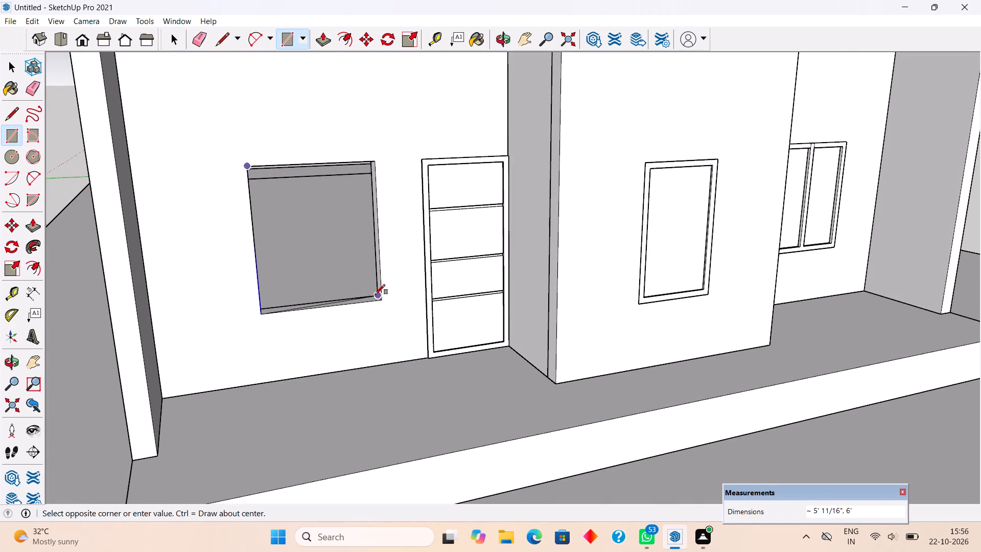
{"action": "left_click", "coordinate": [382, 301]}
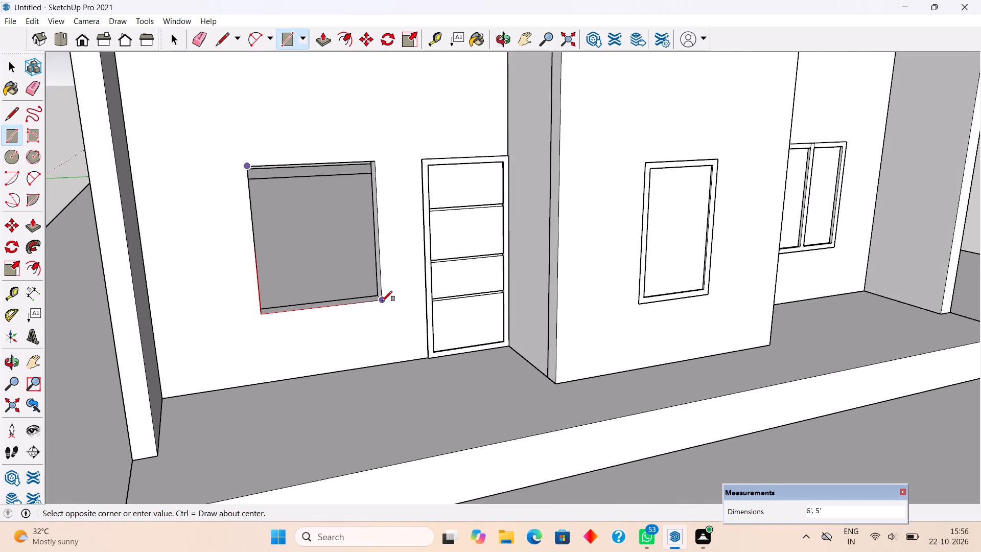
Offset the new window rectangle 3" inward to outline the frame.
{"action": "key", "text": "f"}
{"action": "left_click", "coordinate": [338, 291]}
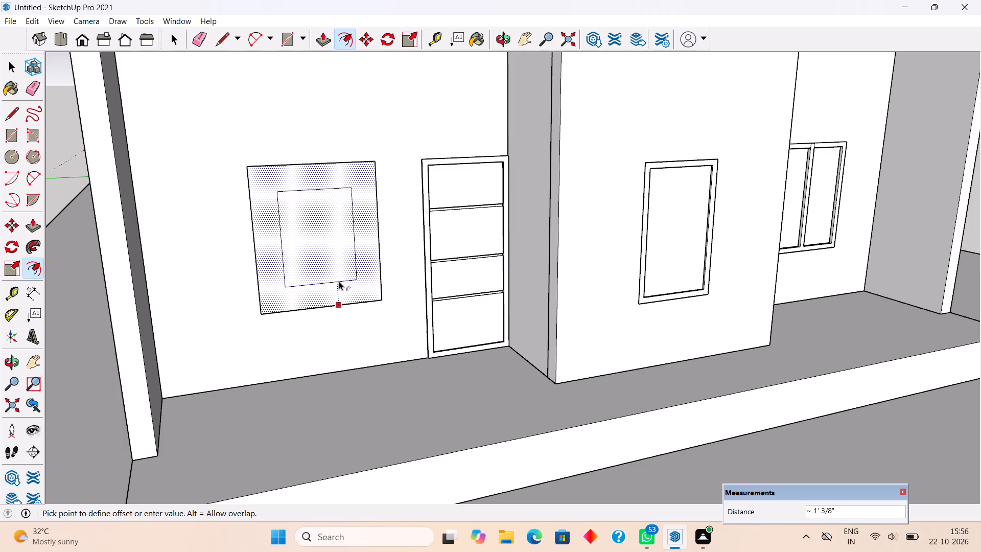
{"action": "type", "text": "3\""}
{"action": "key", "text": "Return"}
Place a vertical guide 2' 3" from the inner frame's side edge, at the window's centre, and a parallel guide 1.5" toward the door.
{"action": "key", "text": "t"}
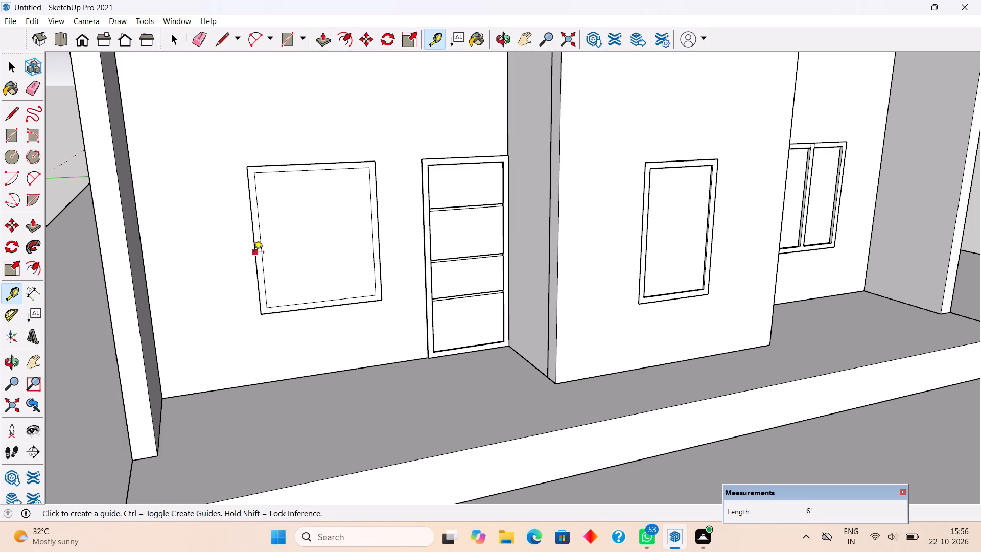
{"action": "left_click", "coordinate": [264, 264]}
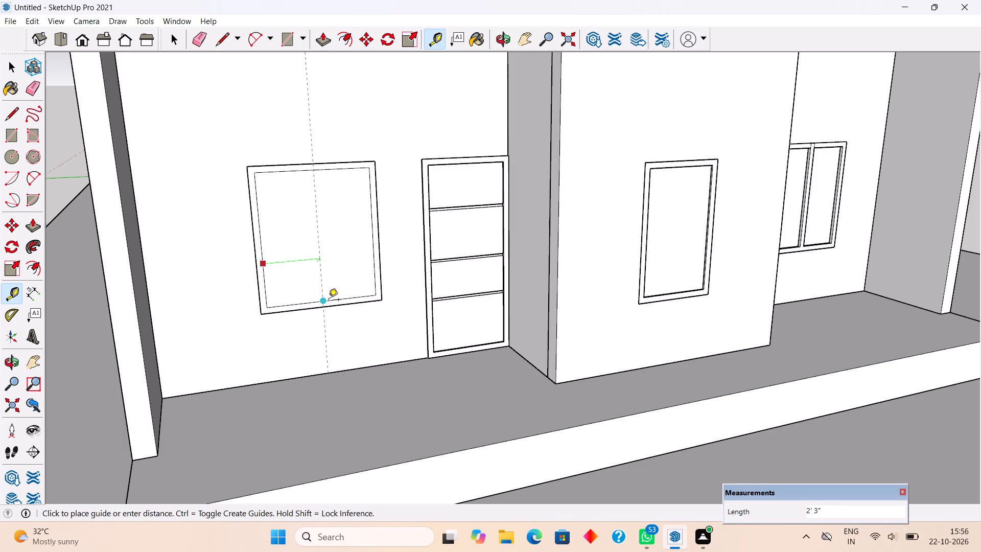
{"action": "left_click", "coordinate": [329, 301]}
{"action": "left_click", "coordinate": [323, 279]}
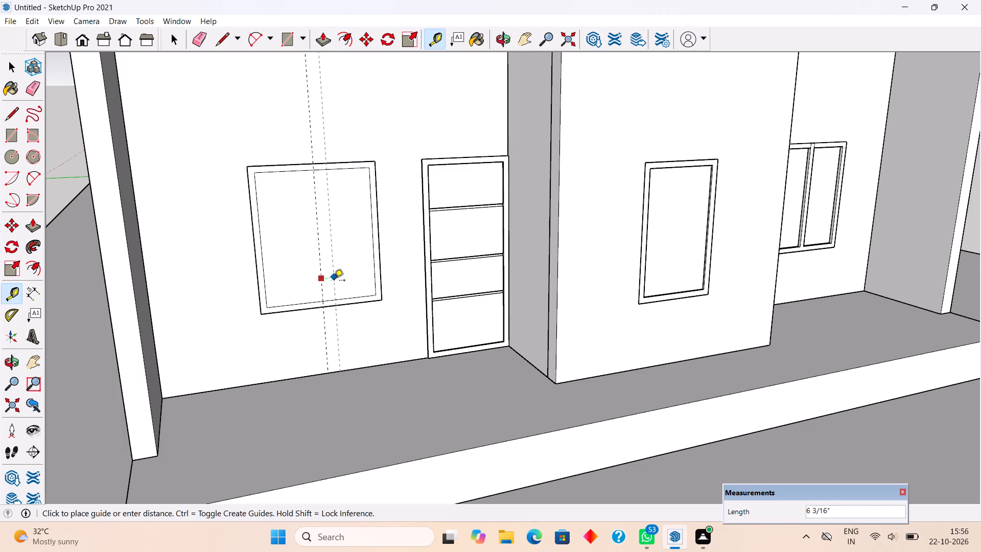
{"action": "type", "text": "1.5\""}
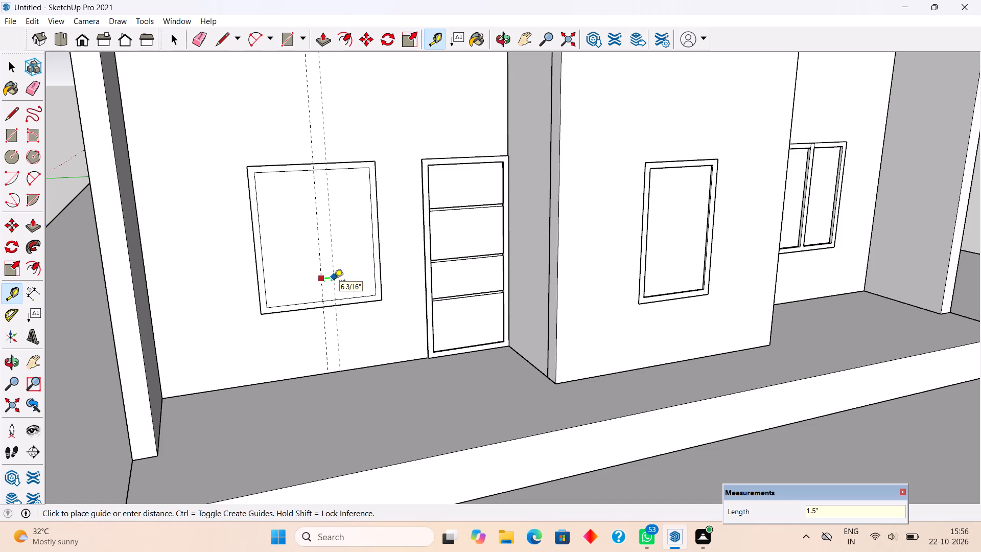
{"action": "key", "text": "Return"}
{"action": "scroll", "coordinate": [298, 262], "scroll_direction": "up", "scroll_amount": 9}
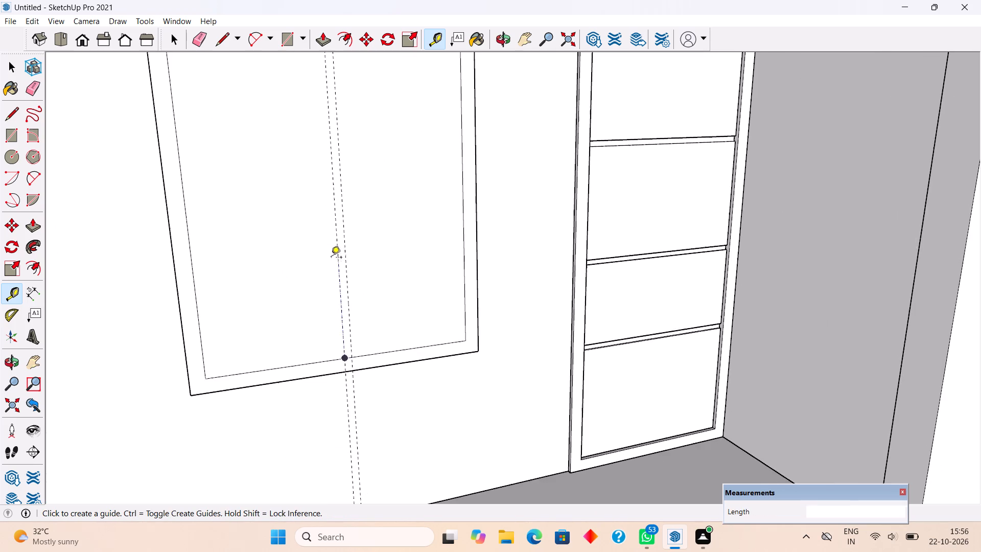
Place a vertical guide 1.5" from the window's centre guide, on the side away from the door.
{"action": "left_click", "coordinate": [339, 262]}
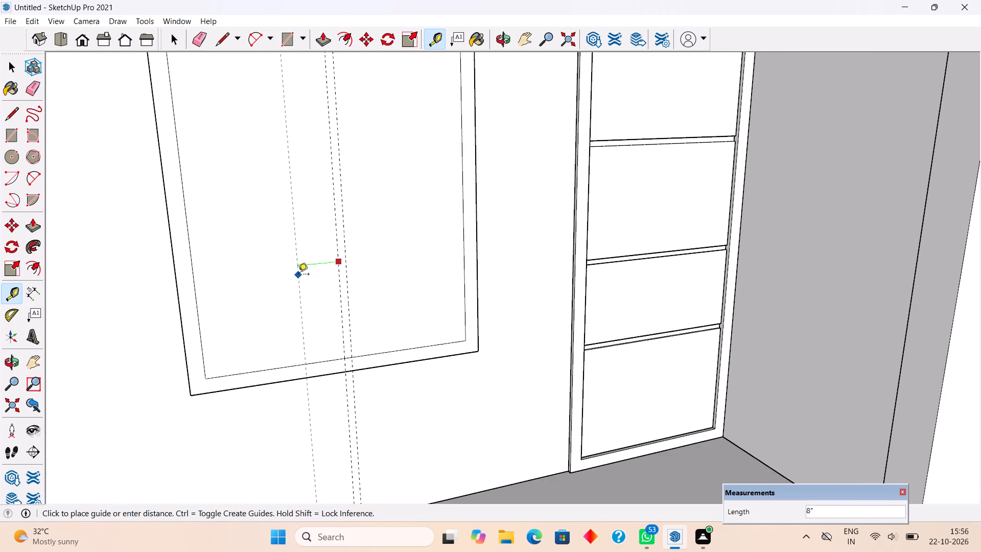
{"action": "type", "text": "1.5\""}
{"action": "key", "text": "Return"}
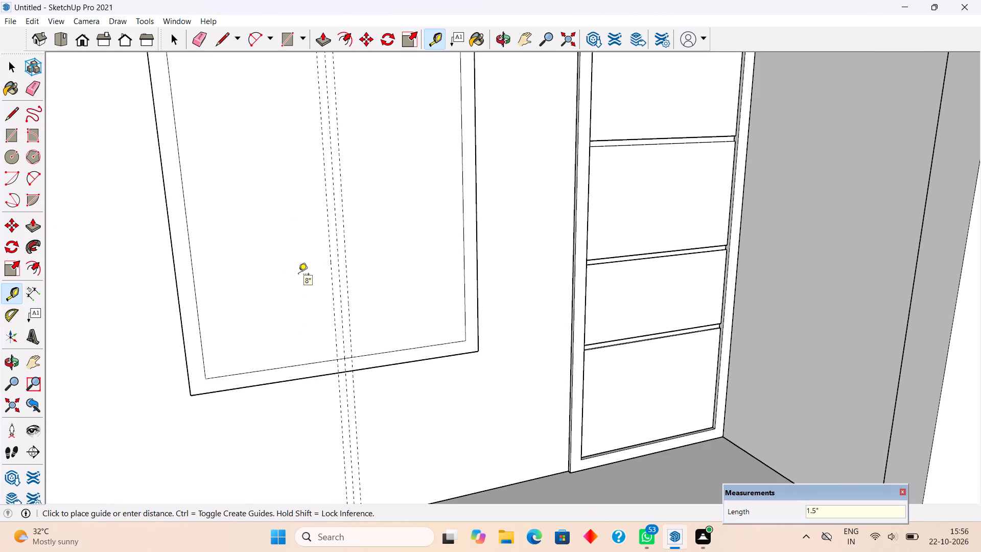
Draw two vertical mullion edges along the outer guides, between the inner frame's bottom and top edges.
{"action": "key", "text": "l"}
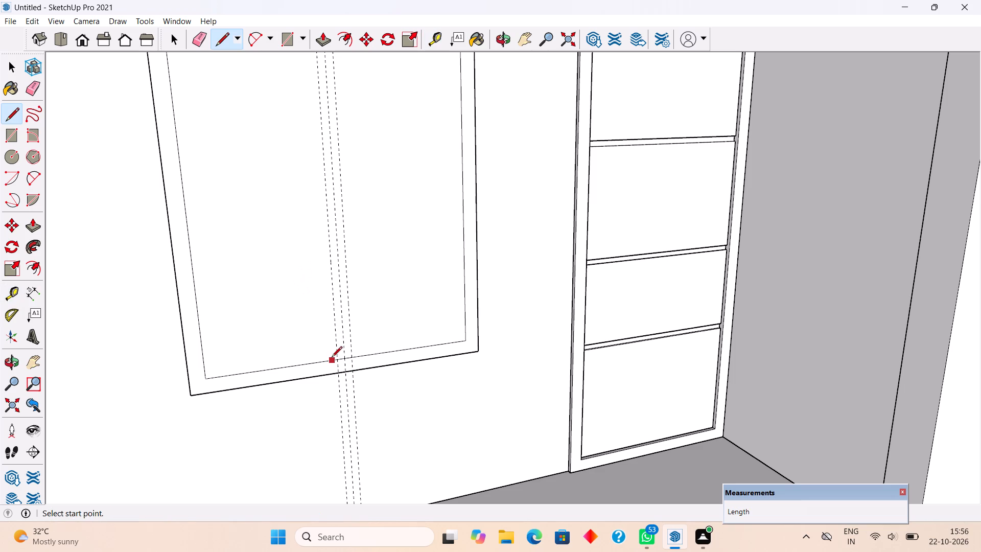
{"action": "left_click", "coordinate": [340, 357]}
{"action": "scroll", "coordinate": [340, 354], "scroll_direction": "down", "scroll_amount": 6}
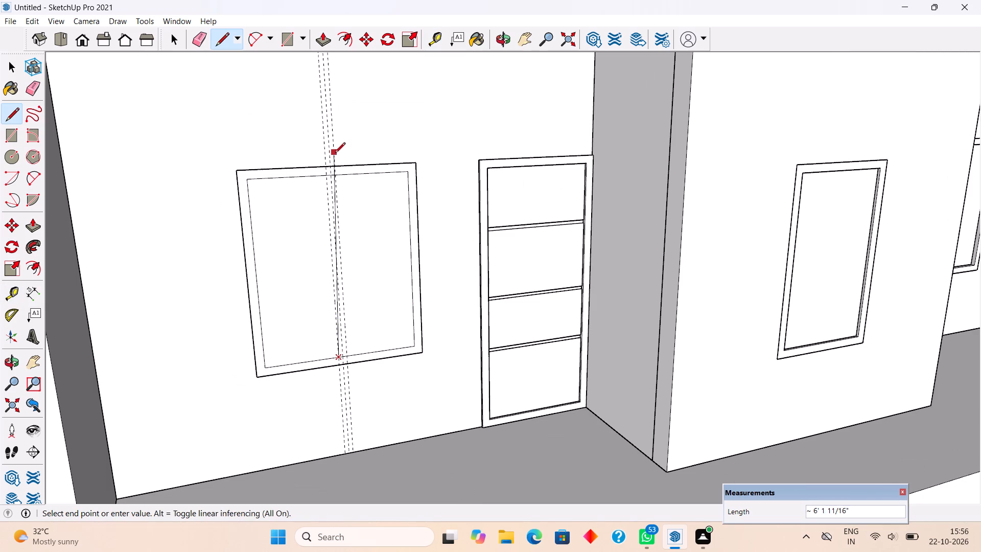
{"action": "left_click", "coordinate": [328, 178]}
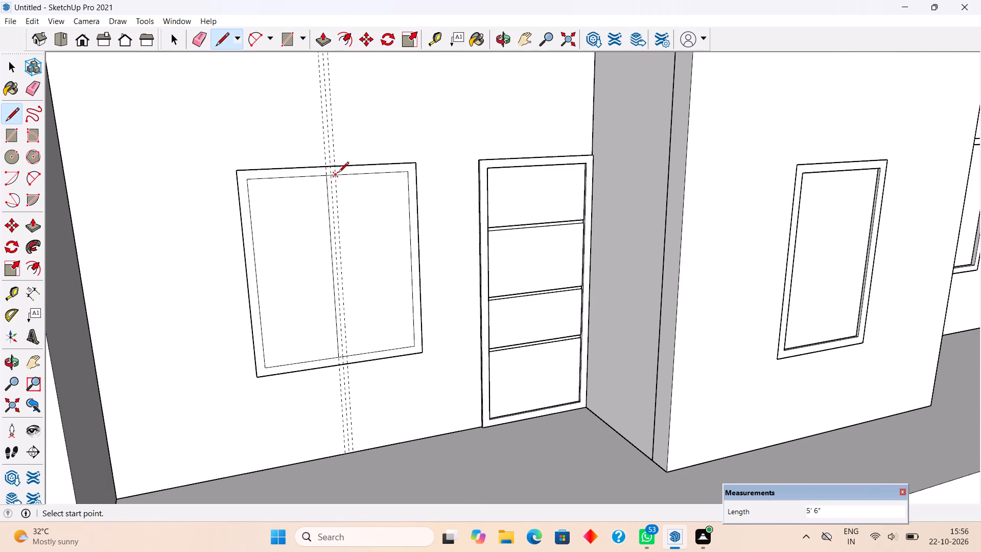
{"action": "left_click", "coordinate": [338, 173]}
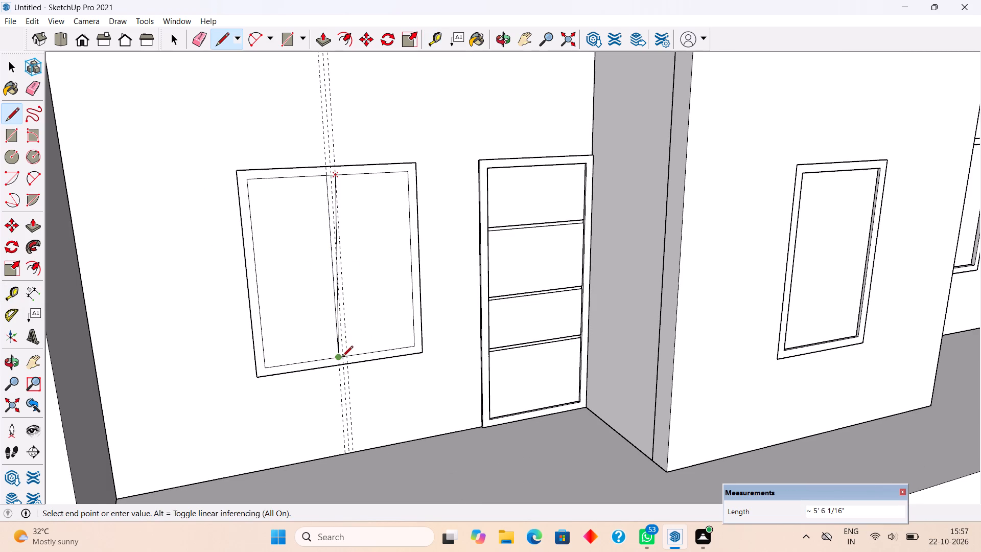
{"action": "left_click", "coordinate": [348, 355]}
Erase the short inner-frame edge segments between the two mullion lines at the bottom and top.
{"action": "key", "text": "e"}
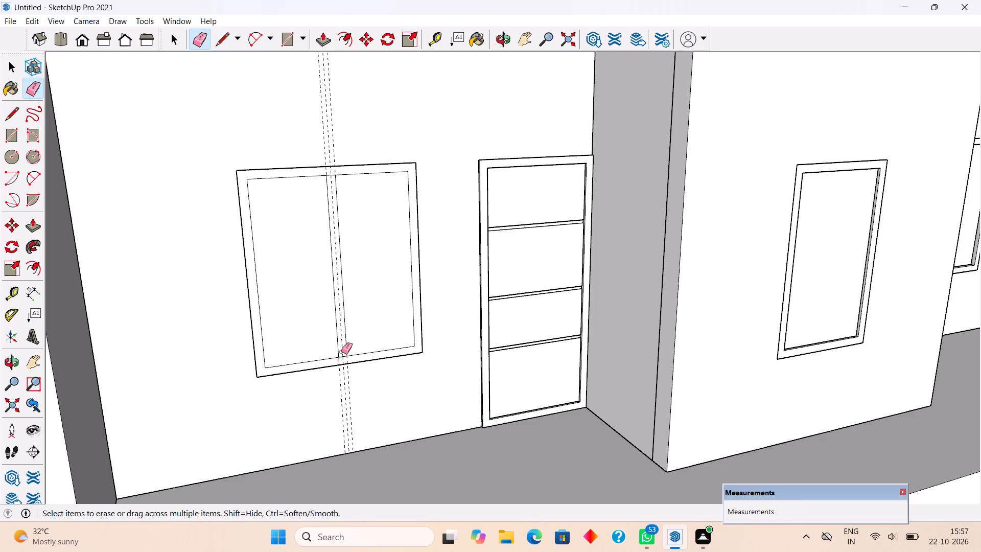
{"action": "scroll", "coordinate": [341, 356], "scroll_direction": "up", "scroll_amount": 10}
{"action": "left_click", "coordinate": [343, 356]}
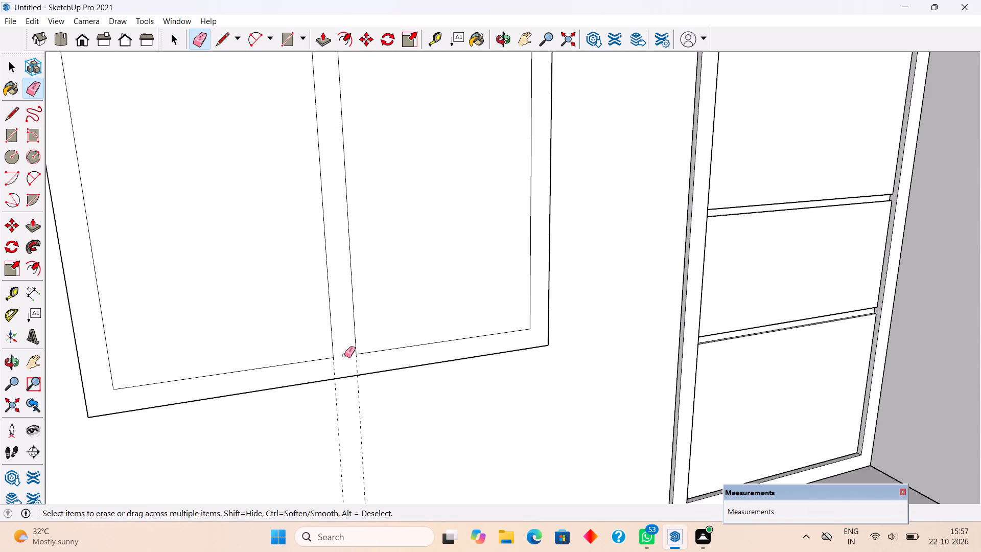
{"action": "scroll", "coordinate": [344, 355], "scroll_direction": "down", "scroll_amount": 10}
{"action": "scroll", "coordinate": [343, 154], "scroll_direction": "up", "scroll_amount": 3}
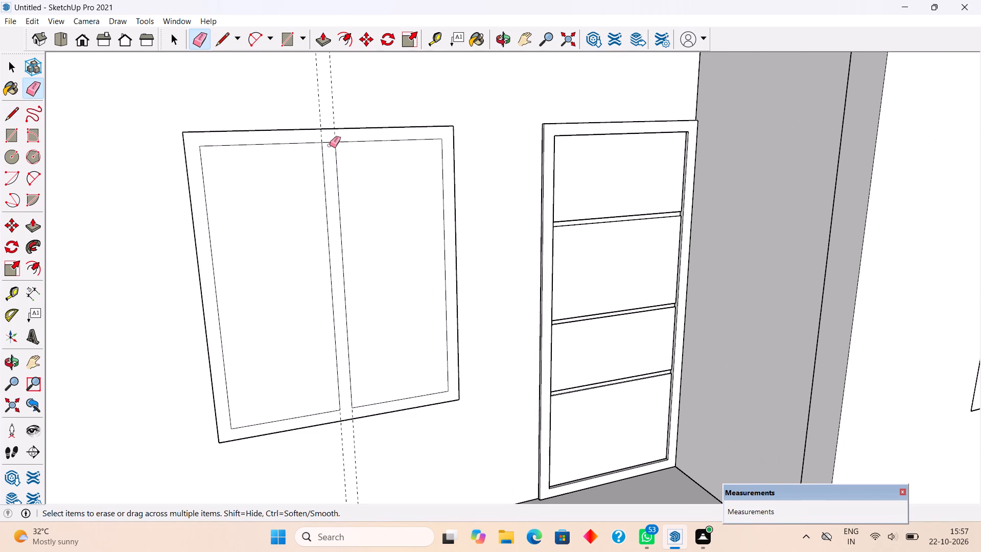
{"action": "left_click", "coordinate": [330, 142]}
Delete the two pane faces on either side of the window's mullion.
{"action": "key", "text": "space"}
{"action": "left_click", "coordinate": [302, 228]}
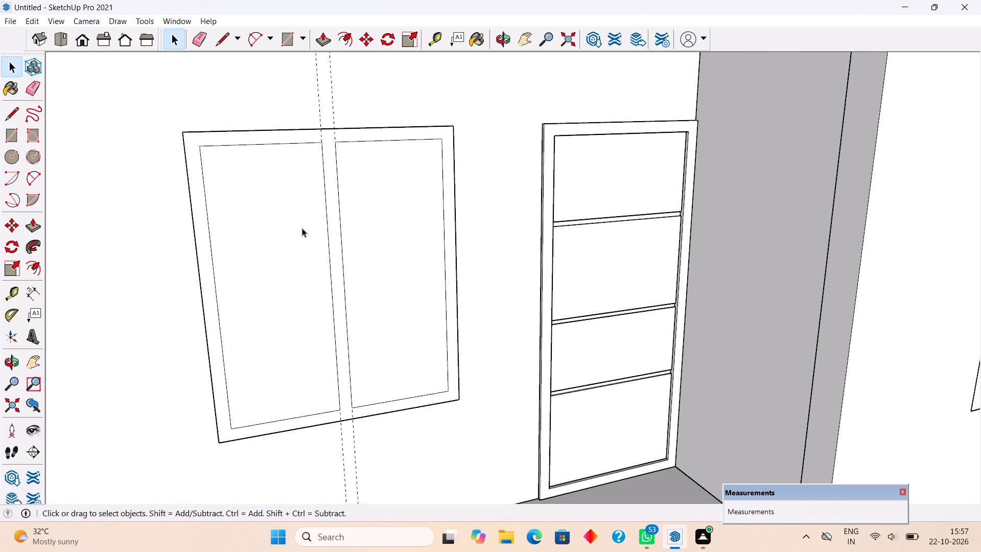
{"action": "key", "text": "Delete"}
{"action": "left_click", "coordinate": [432, 282]}
{"action": "key", "text": "Delete"}
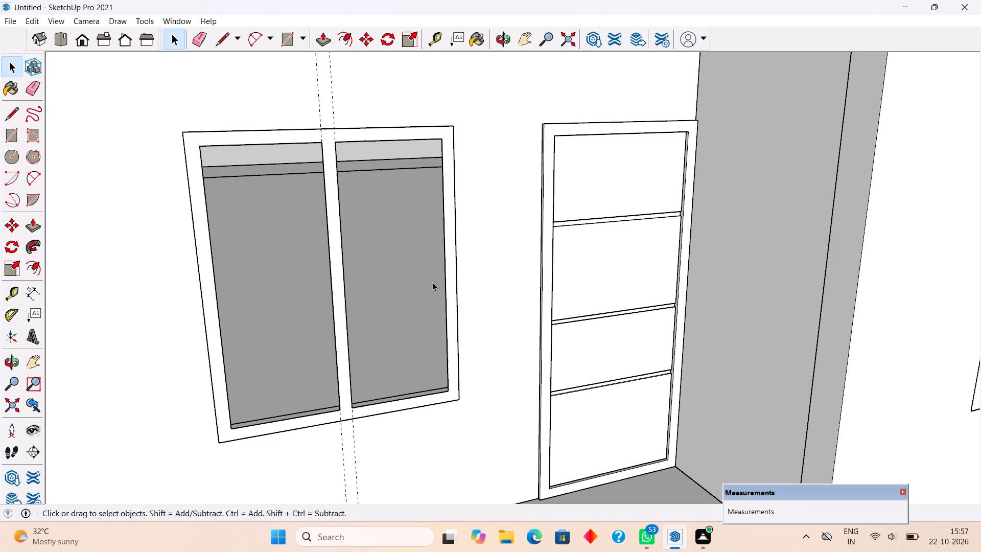
Push/Pull the window frame and mullion face outward 4".
{"action": "key", "text": "p"}
{"action": "left_click", "coordinate": [452, 301]}
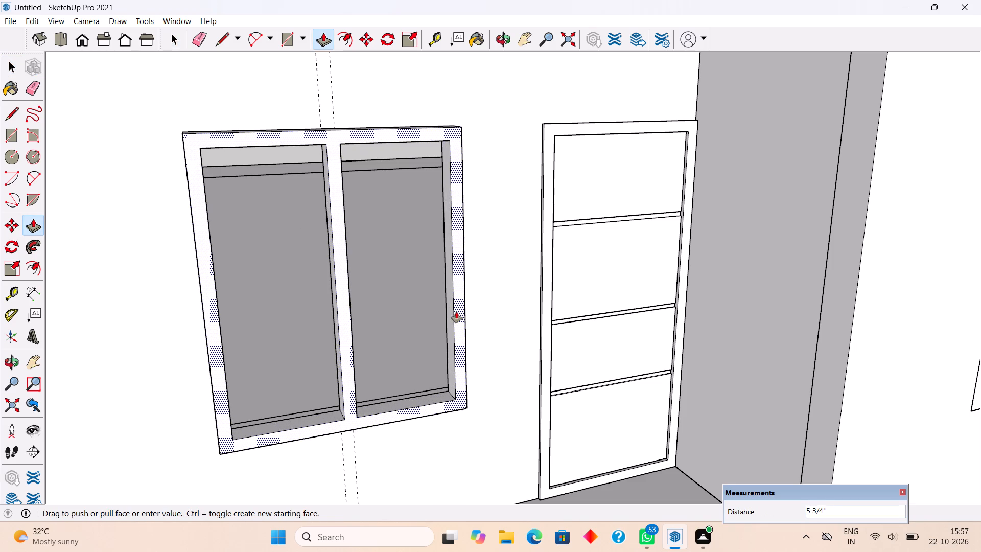
{"action": "type", "text": "4\""}
{"action": "key", "text": "Return"}
Select the whole connected window frame and make it a group.
{"action": "key", "text": "space"}
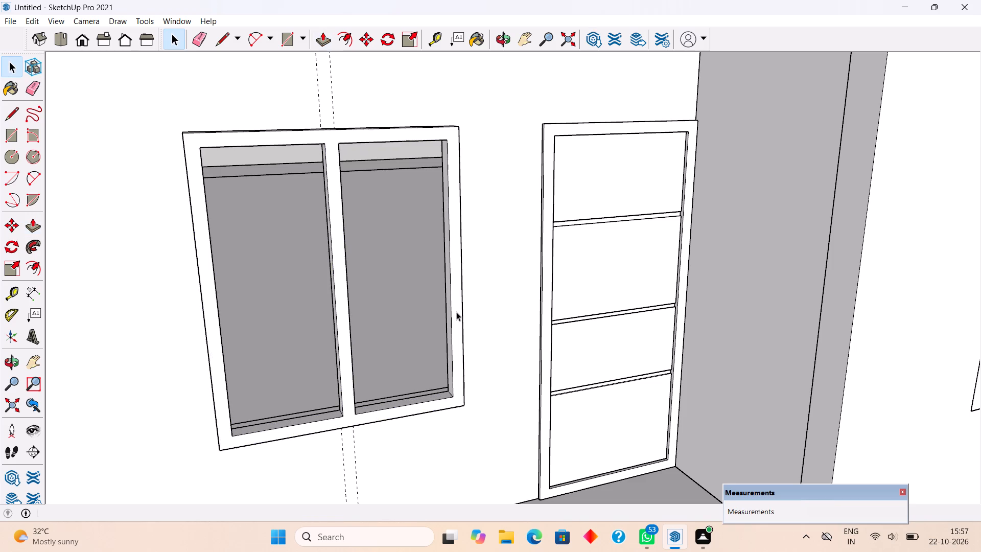
{"action": "triple_click", "coordinate": [456, 312]}
{"action": "right_click", "coordinate": [456, 312]}
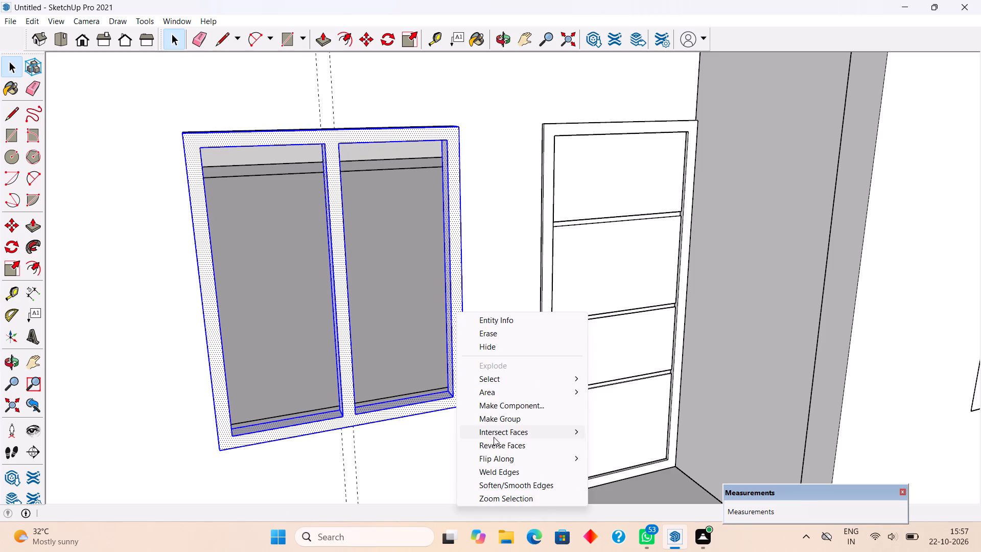
{"action": "left_click", "coordinate": [494, 417]}
Move the window frame group 4" back into the opening, from its front bottom corner to the matching corner on the wall face.
{"action": "scroll", "coordinate": [259, 294], "scroll_direction": "down", "scroll_amount": 4}
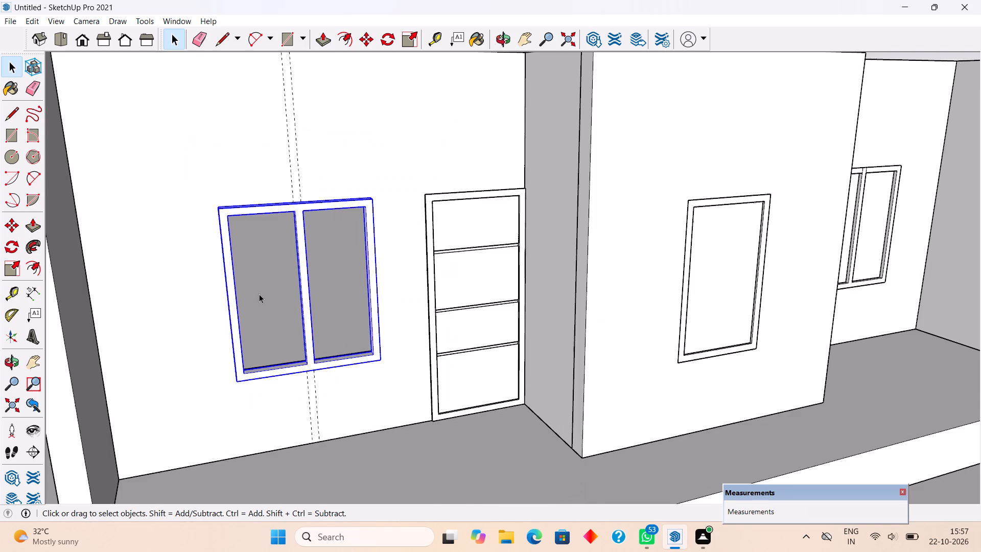
{"action": "scroll", "coordinate": [259, 294], "scroll_direction": "down", "scroll_amount": 1}
{"action": "middle_click_drag", "start_coordinate": [274, 321], "coordinate": [337, 358]}
{"action": "scroll", "coordinate": [242, 398], "scroll_direction": "up", "scroll_amount": 5}
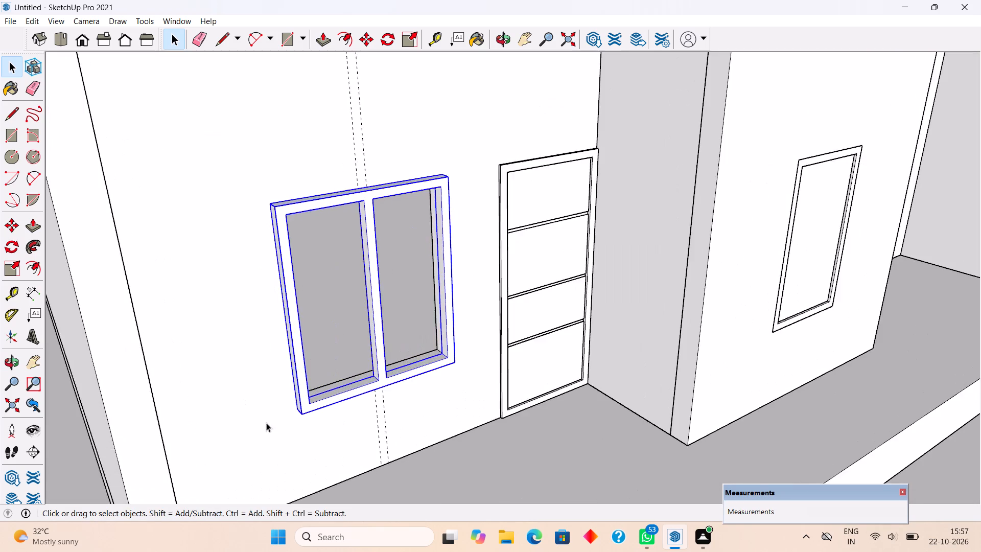
{"action": "scroll", "coordinate": [292, 426], "scroll_direction": "up", "scroll_amount": 3}
{"action": "scroll", "coordinate": [496, 359], "scroll_direction": "up", "scroll_amount": 5}
{"action": "key", "text": "m"}
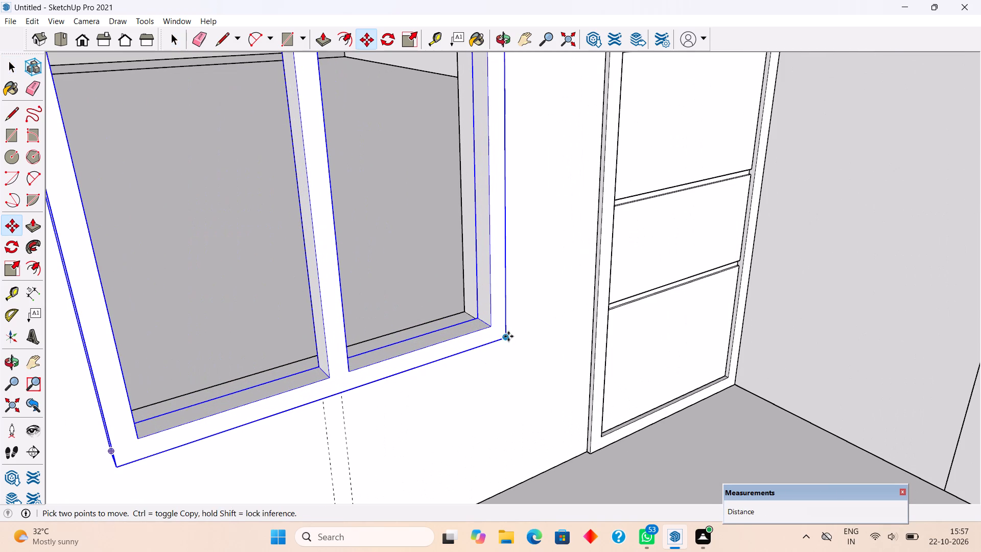
{"action": "left_click", "coordinate": [505, 341]}
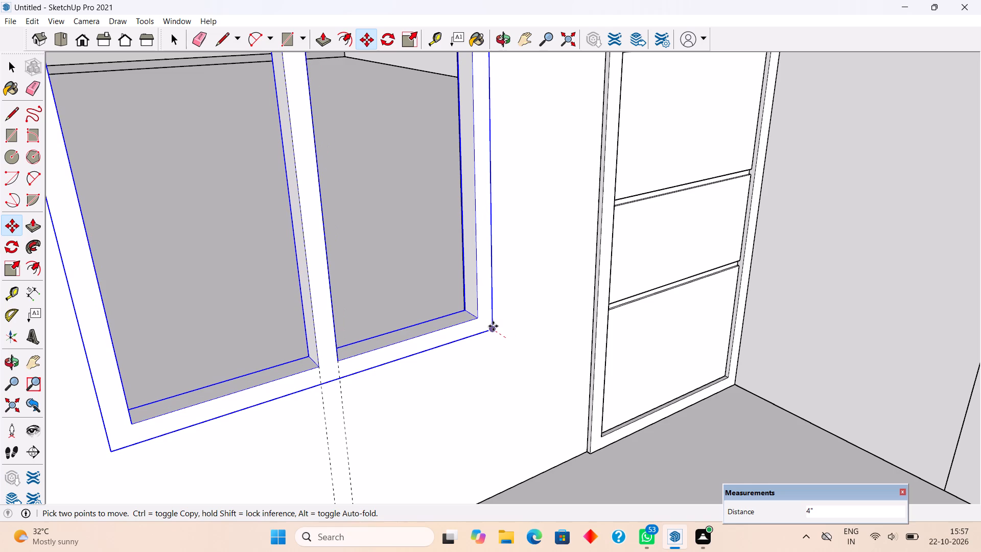
{"action": "left_click", "coordinate": [492, 325]}
Inside the frame group, Push/Pull the front face outward 1" and exit the group.
{"action": "key", "text": "space"}
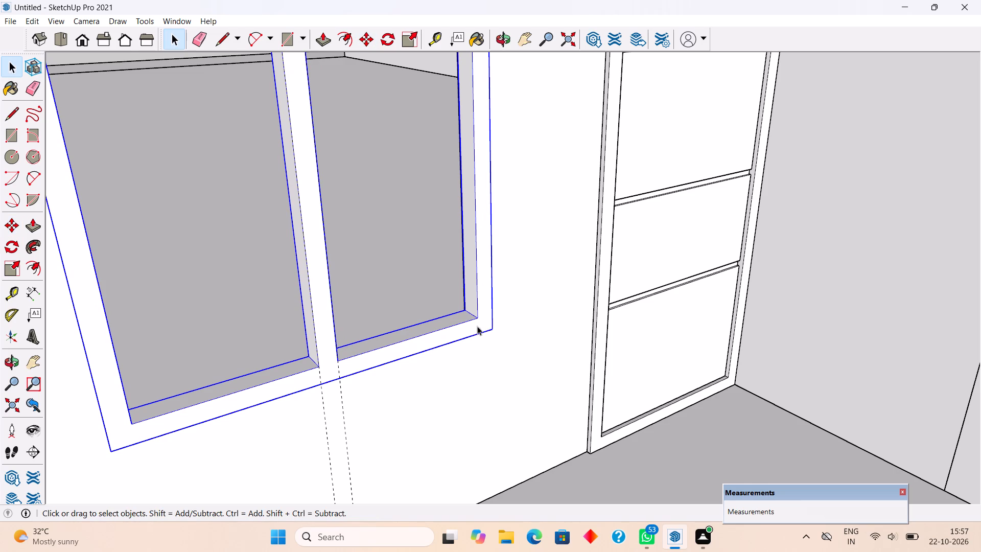
{"action": "triple_click", "coordinate": [476, 323]}
{"action": "key", "text": "p"}
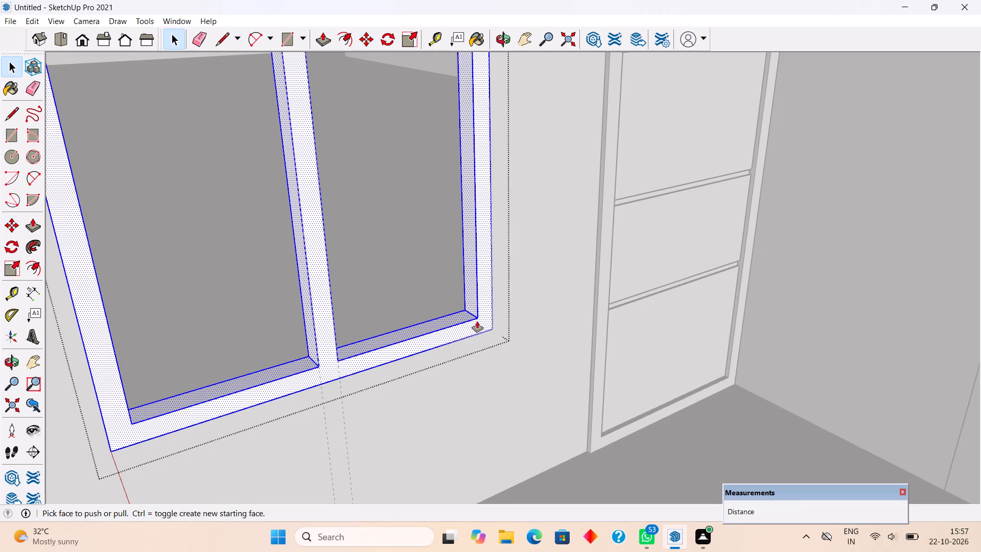
{"action": "left_click", "coordinate": [479, 321]}
{"action": "type", "text": "1\""}
{"action": "key", "text": "Return"}
{"action": "key", "text": "space"}
{"action": "scroll", "coordinate": [485, 324], "scroll_direction": "down", "scroll_amount": 8}
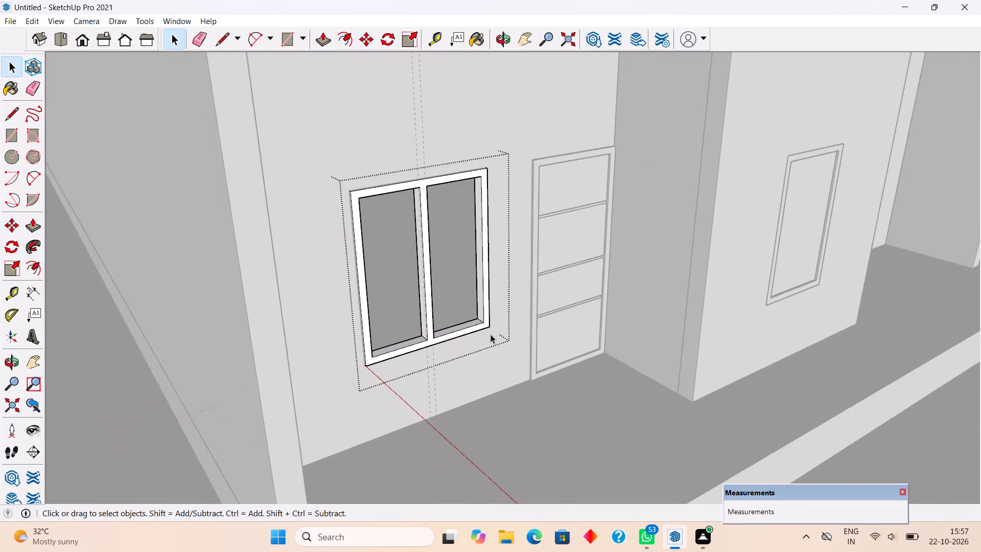
{"action": "scroll", "coordinate": [491, 334], "scroll_direction": "down", "scroll_amount": 11}
{"action": "left_click", "coordinate": [869, 162]}
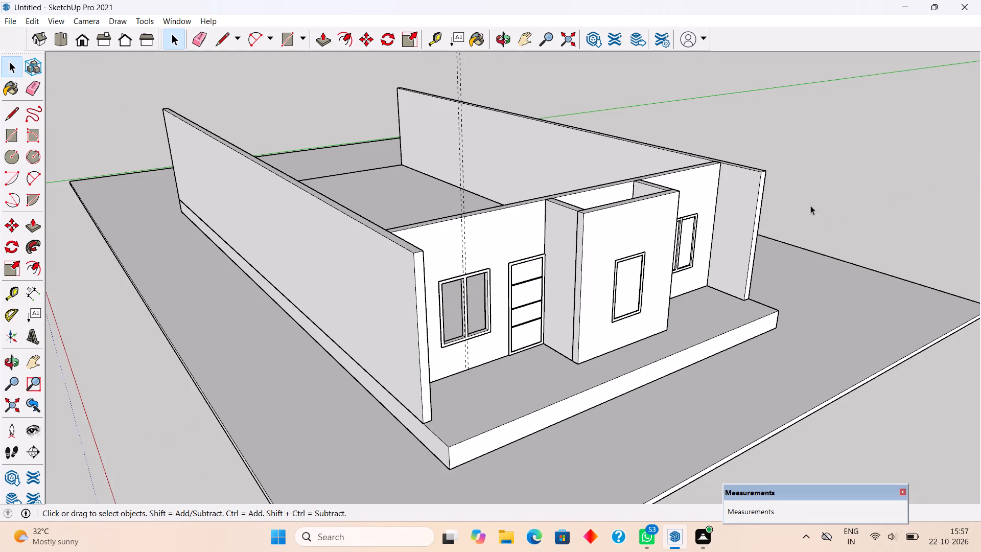
Examine the new two-pane window frame beside the front door from outside and from inside the building.
{"action": "middle_click_drag", "start_coordinate": [468, 207], "coordinate": [219, 201]}
{"action": "middle_click_drag", "start_coordinate": [404, 247], "coordinate": [334, 233]}
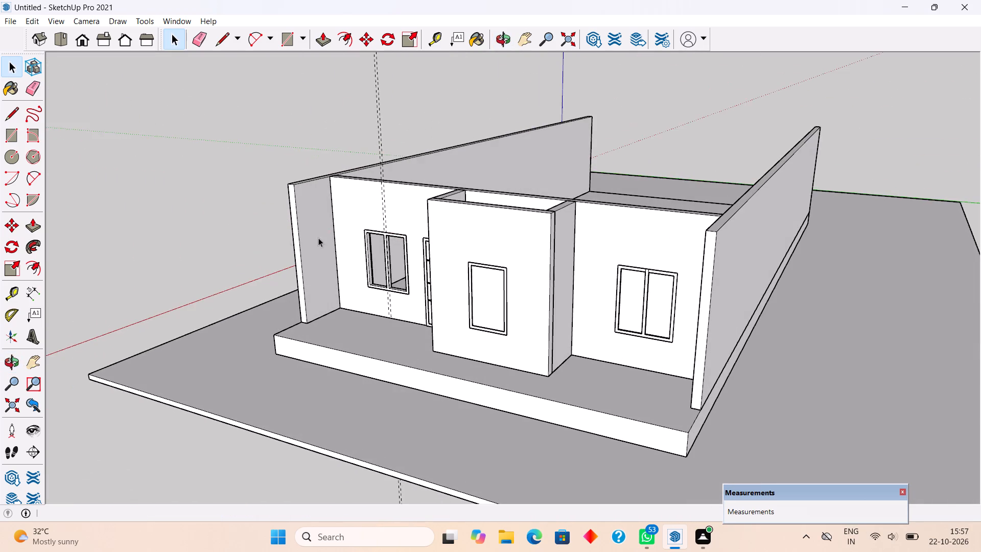
{"action": "scroll", "coordinate": [411, 296], "scroll_direction": "up", "scroll_amount": 4}
{"action": "middle_click_drag", "start_coordinate": [407, 289], "coordinate": [352, 225]}
{"action": "scroll", "coordinate": [353, 292], "scroll_direction": "up", "scroll_amount": 6}
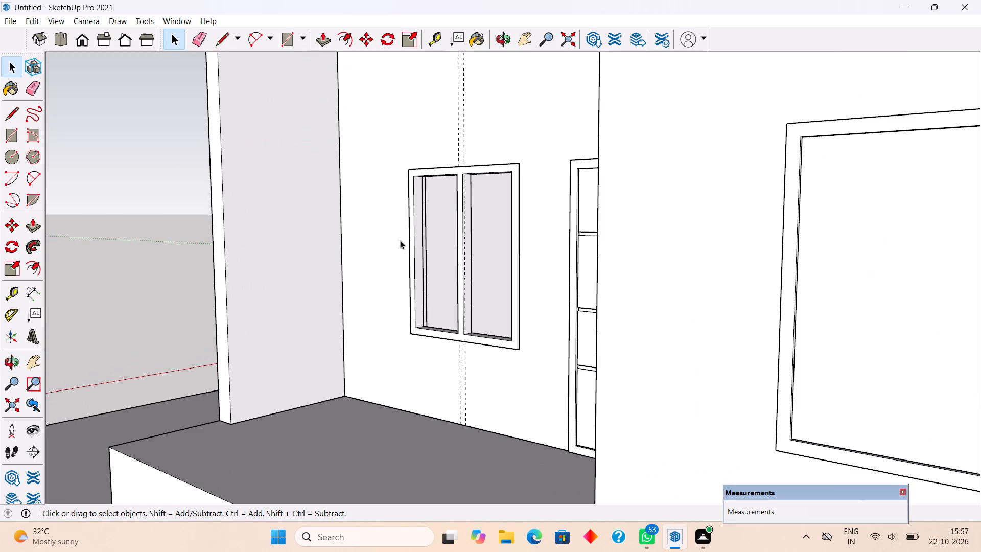
{"action": "scroll", "coordinate": [400, 240], "scroll_direction": "up", "scroll_amount": 5}
{"action": "middle_click_drag", "start_coordinate": [417, 213], "coordinate": [364, 166]}
{"action": "middle_click_drag", "start_coordinate": [455, 261], "coordinate": [84, 360]}
{"action": "scroll", "coordinate": [647, 410], "scroll_direction": "up", "scroll_amount": 5}
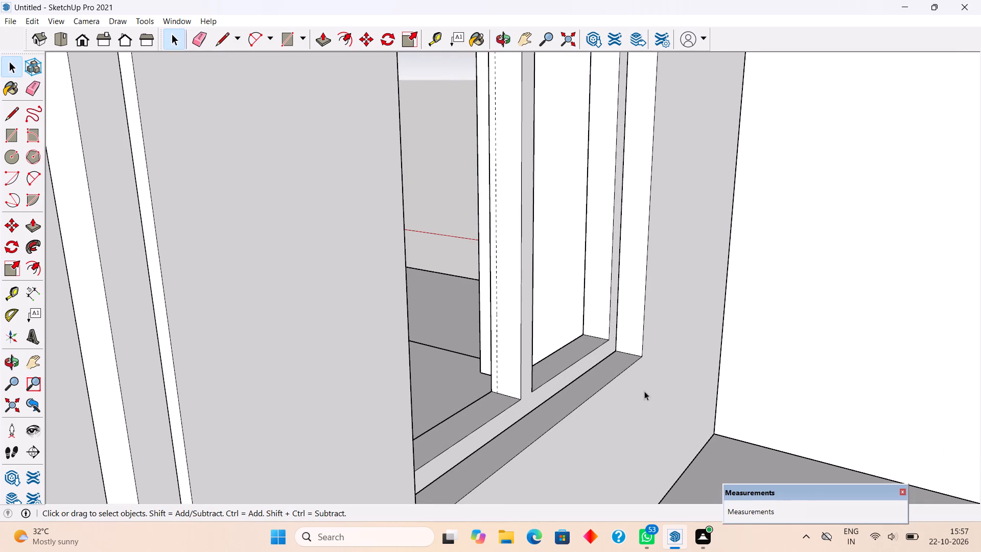
{"action": "scroll", "coordinate": [649, 275], "scroll_direction": "down", "scroll_amount": 16}
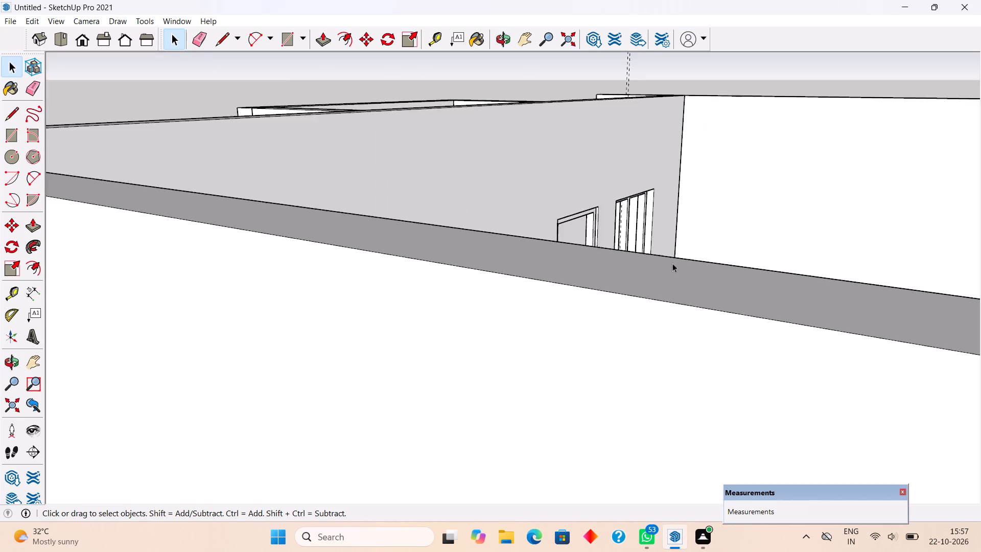
Examine the interior side of the finished window with glass and horizontal bars, checking how its frame, panes and bars fit together.
{"action": "middle_click_drag", "start_coordinate": [647, 296], "coordinate": [381, 325]}
{"action": "scroll", "coordinate": [810, 283], "scroll_direction": "up", "scroll_amount": 3}
{"action": "middle_click_drag", "start_coordinate": [802, 257], "coordinate": [727, 74]}
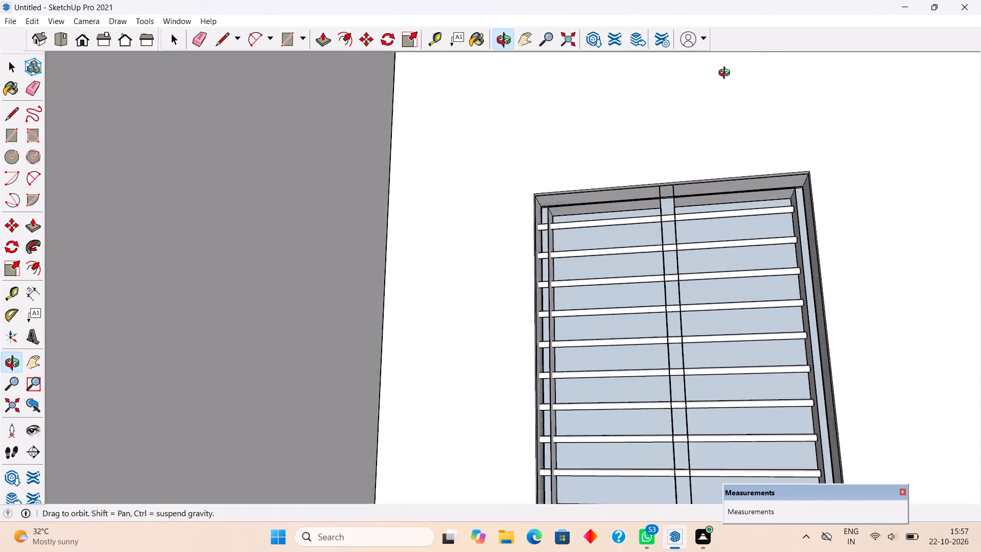
{"action": "middle_click_drag", "start_coordinate": [727, 74], "coordinate": [726, 62]}
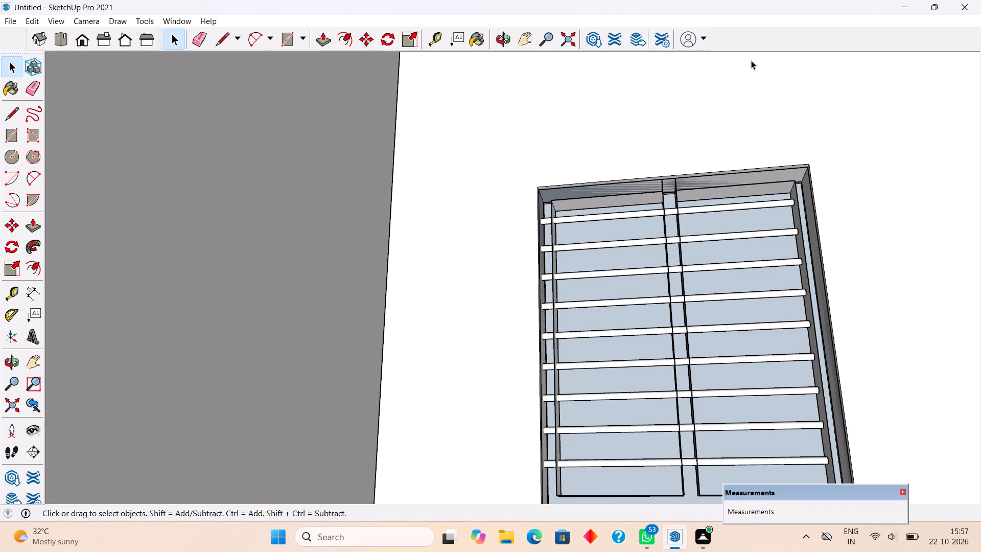
{"action": "scroll", "coordinate": [733, 99], "scroll_direction": "down", "scroll_amount": 6}
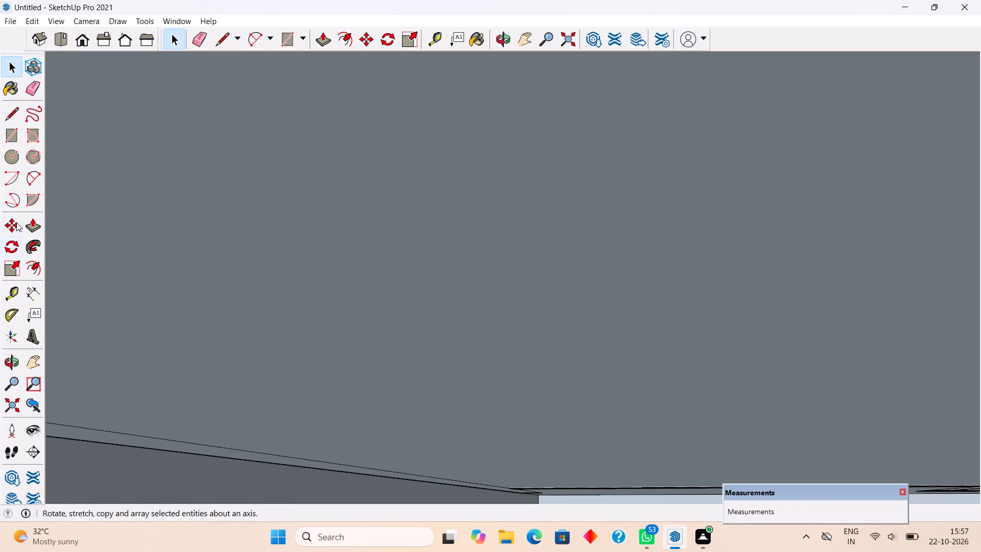
{"action": "left_click", "coordinate": [14, 400]}
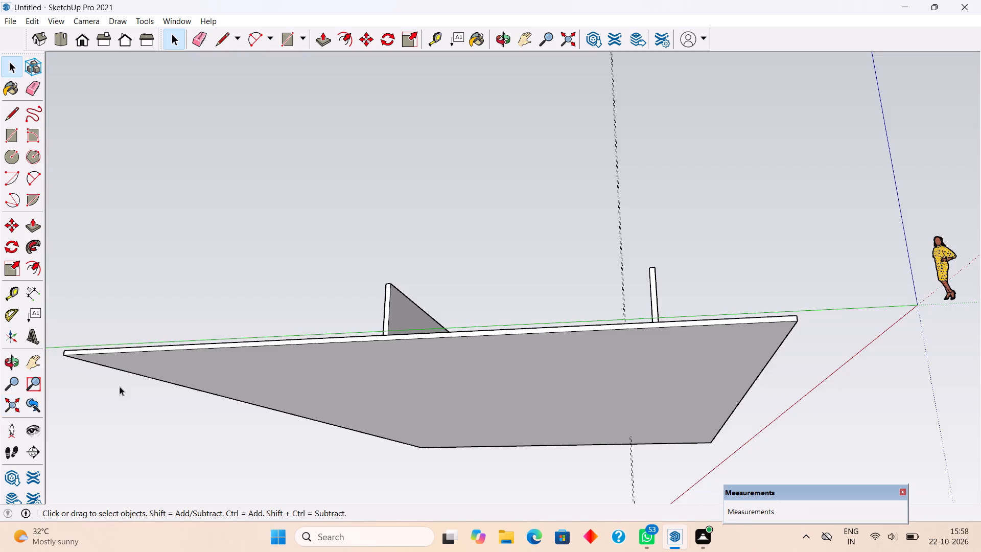
{"action": "middle_click_drag", "start_coordinate": [495, 265], "coordinate": [460, 395]}
{"action": "scroll", "coordinate": [518, 361], "scroll_direction": "up", "scroll_amount": 11}
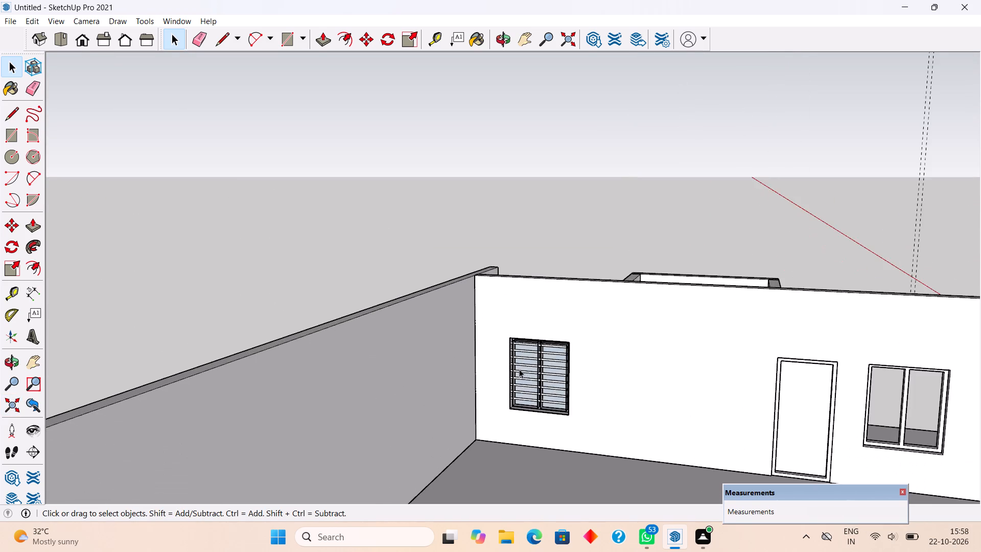
{"action": "middle_click_drag", "start_coordinate": [524, 372], "coordinate": [559, 350]}
{"action": "scroll", "coordinate": [485, 433], "scroll_direction": "up", "scroll_amount": 8}
{"action": "scroll", "coordinate": [531, 434], "scroll_direction": "up", "scroll_amount": 6}
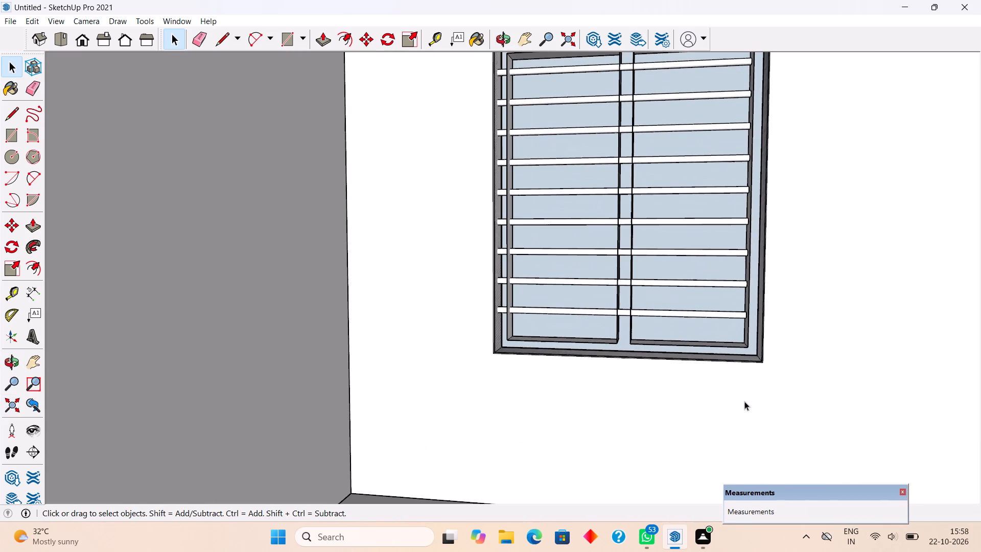
{"action": "middle_click_drag", "start_coordinate": [721, 367], "coordinate": [601, 427]}
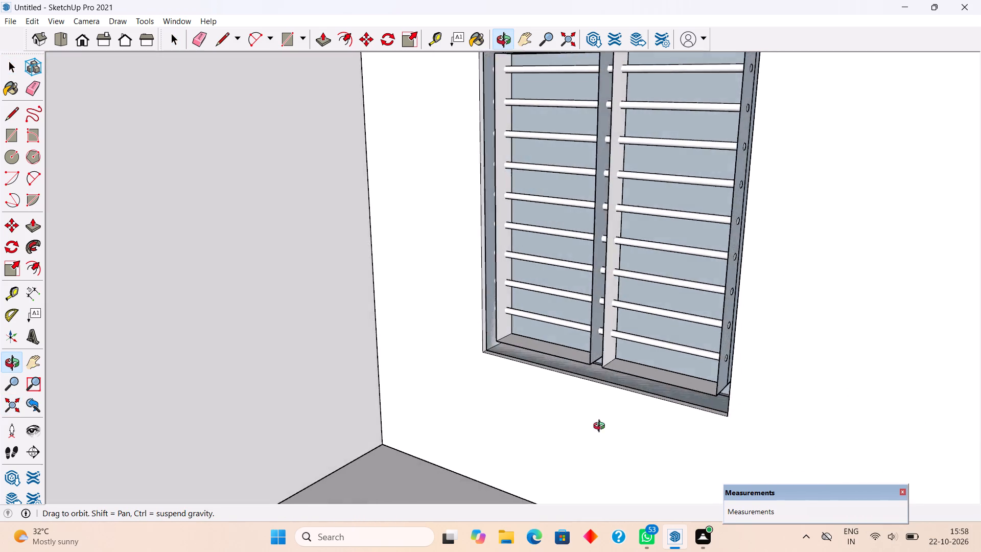
{"action": "middle_click_drag", "start_coordinate": [601, 427], "coordinate": [680, 467]}
{"action": "scroll", "coordinate": [680, 467], "scroll_direction": "down", "scroll_amount": 3}
{"action": "middle_click_drag", "start_coordinate": [769, 374], "coordinate": [774, 341]}
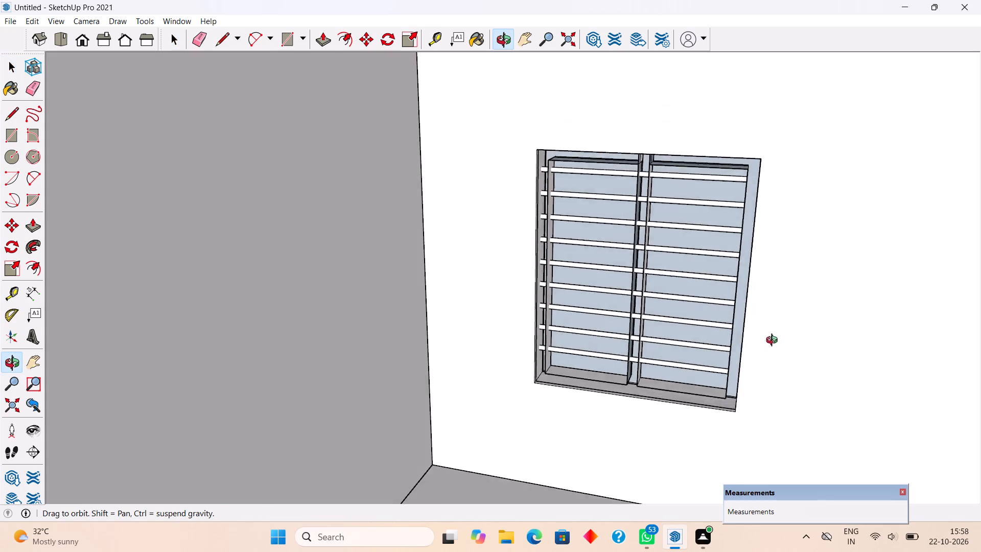
{"action": "middle_click_drag", "start_coordinate": [774, 341], "coordinate": [804, 302]}
{"action": "scroll", "coordinate": [533, 128], "scroll_direction": "up", "scroll_amount": 4}
{"action": "scroll", "coordinate": [577, 181], "scroll_direction": "up", "scroll_amount": 2}
{"action": "middle_click_drag", "start_coordinate": [579, 158], "coordinate": [589, 117]}
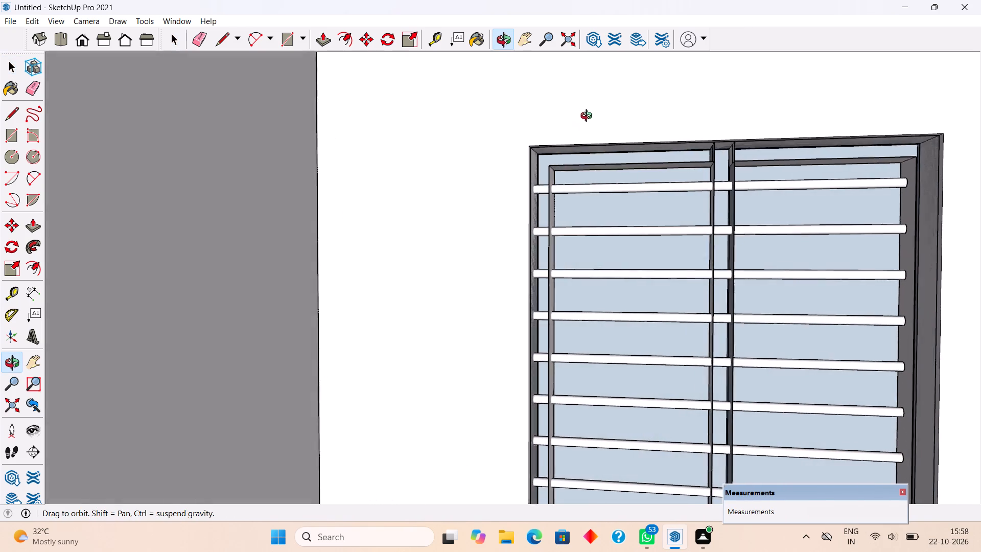
Draw a rectangle over the interior side of the barred window, from the opening's upper corner to the diagonally opposite lower corner.
{"action": "middle_click_drag", "start_coordinate": [589, 117], "coordinate": [590, 112]}
{"action": "scroll", "coordinate": [564, 127], "scroll_direction": "up", "scroll_amount": 3}
{"action": "scroll", "coordinate": [484, 165], "scroll_direction": "up", "scroll_amount": 9}
{"action": "scroll", "coordinate": [553, 165], "scroll_direction": "up", "scroll_amount": 4}
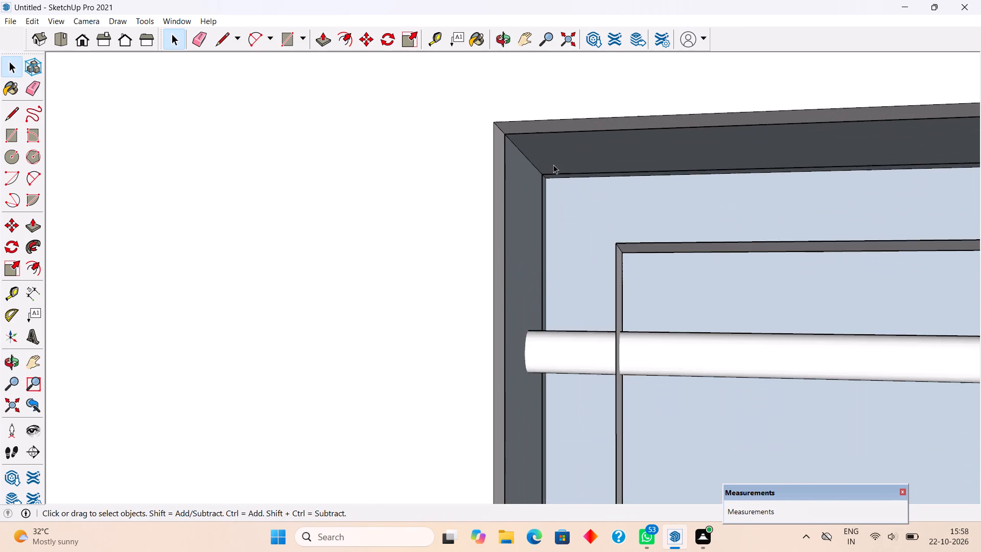
{"action": "scroll", "coordinate": [508, 138], "scroll_direction": "up", "scroll_amount": 4}
{"action": "key", "text": "r"}
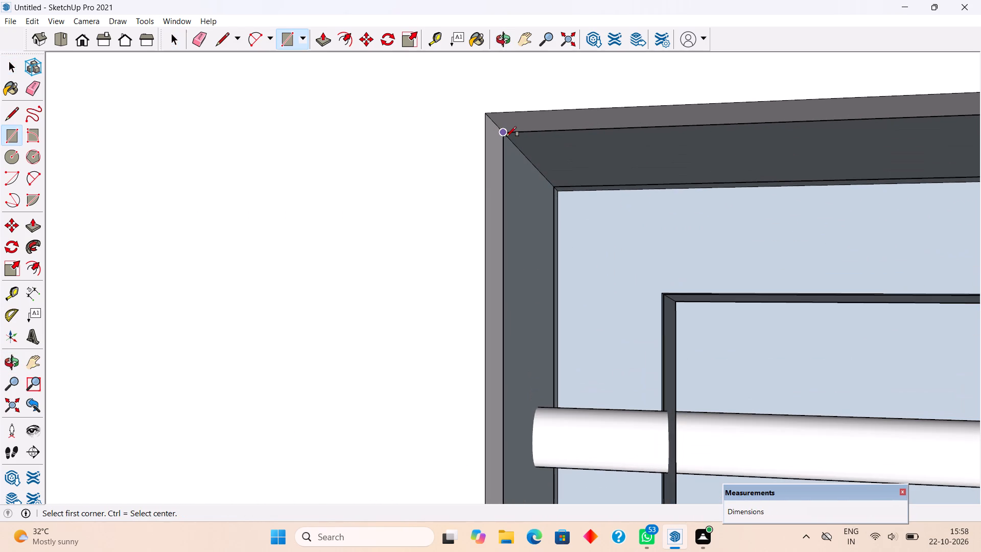
{"action": "left_click", "coordinate": [507, 136]}
{"action": "scroll", "coordinate": [533, 235], "scroll_direction": "down", "scroll_amount": 13}
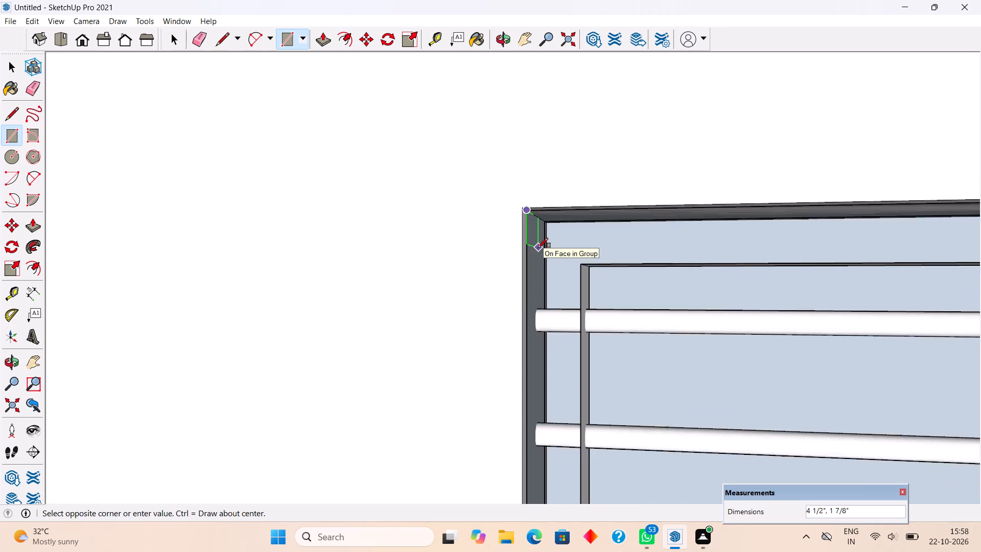
{"action": "scroll", "coordinate": [538, 248], "scroll_direction": "down", "scroll_amount": 19}
{"action": "scroll", "coordinate": [627, 358], "scroll_direction": "up", "scroll_amount": 3}
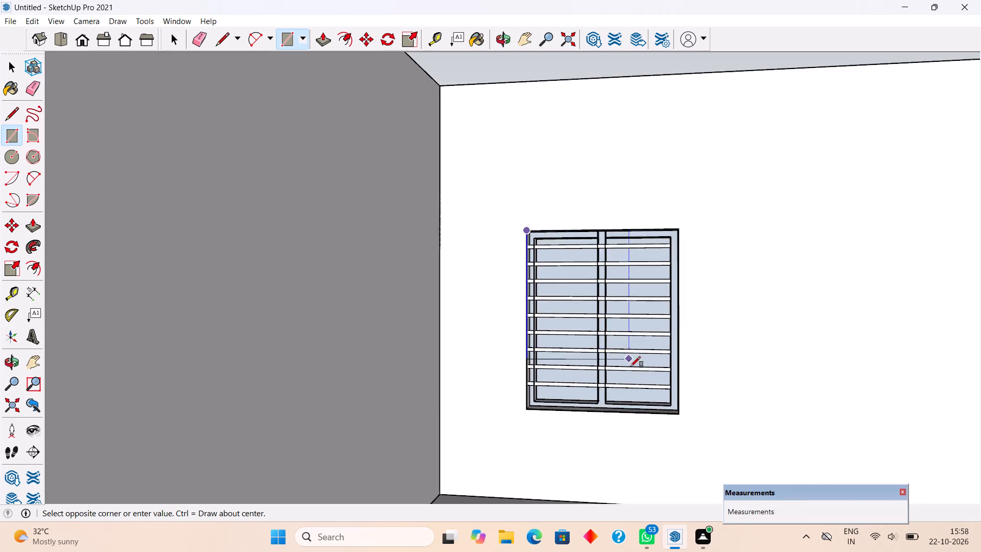
{"action": "scroll", "coordinate": [630, 366], "scroll_direction": "up", "scroll_amount": 2}
{"action": "scroll", "coordinate": [676, 446], "scroll_direction": "up", "scroll_amount": 6}
{"action": "scroll", "coordinate": [703, 411], "scroll_direction": "up", "scroll_amount": 14}
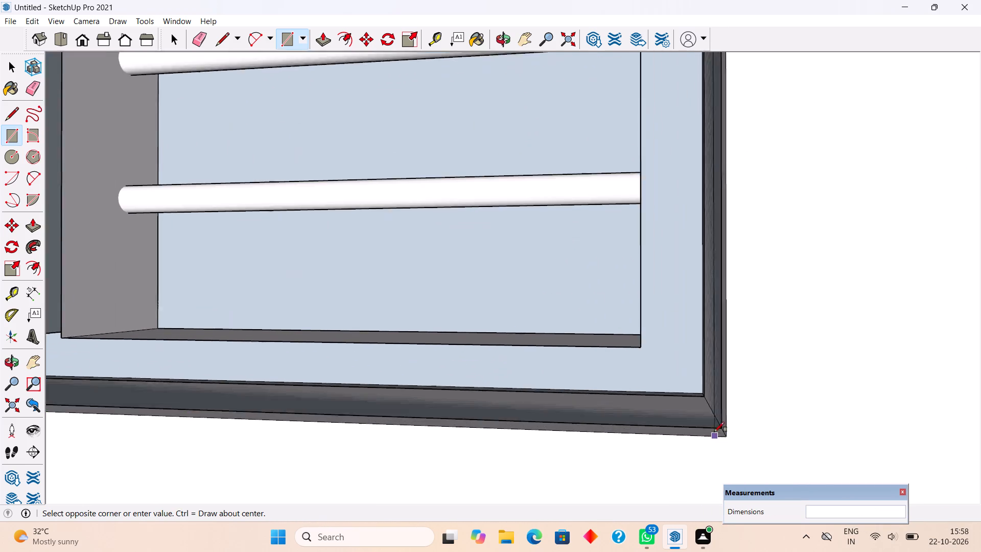
{"action": "scroll", "coordinate": [714, 432], "scroll_direction": "up", "scroll_amount": 1}
{"action": "left_click", "coordinate": [722, 425]}
Make the new rectangle covering the barred window, with its edges, into a group.
{"action": "scroll", "coordinate": [722, 423], "scroll_direction": "down", "scroll_amount": 12}
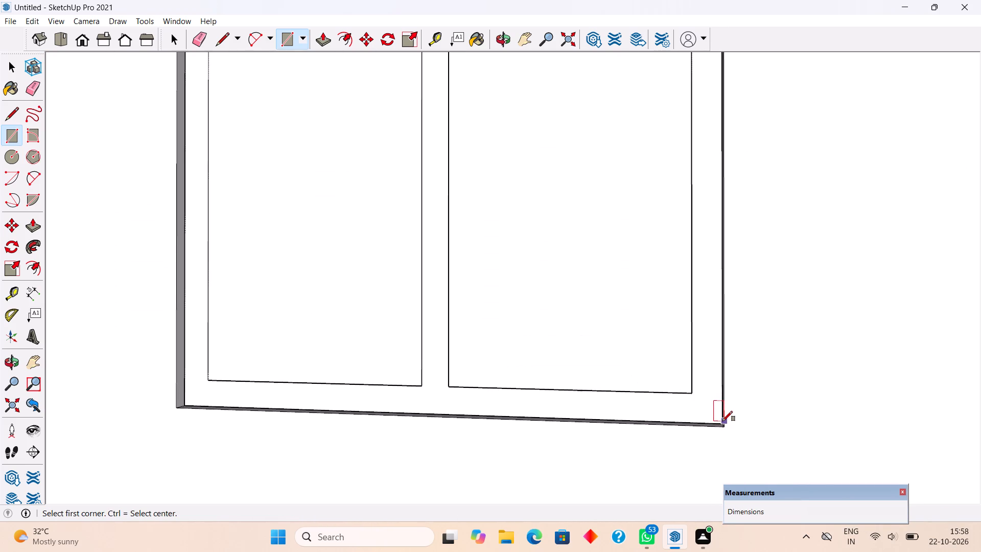
{"action": "scroll", "coordinate": [722, 421], "scroll_direction": "down", "scroll_amount": 15}
{"action": "key", "text": "space"}
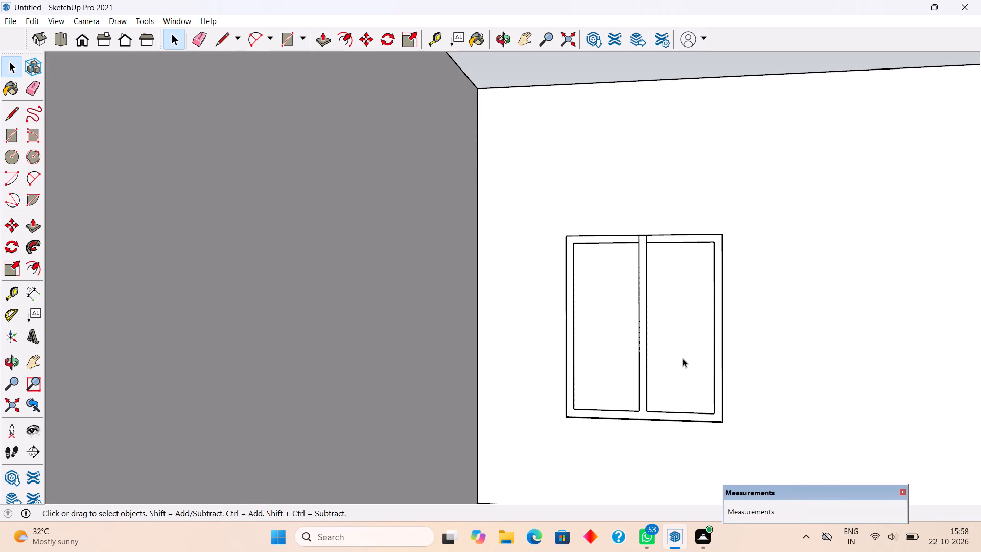
{"action": "triple_click", "coordinate": [683, 358]}
{"action": "right_click", "coordinate": [683, 358]}
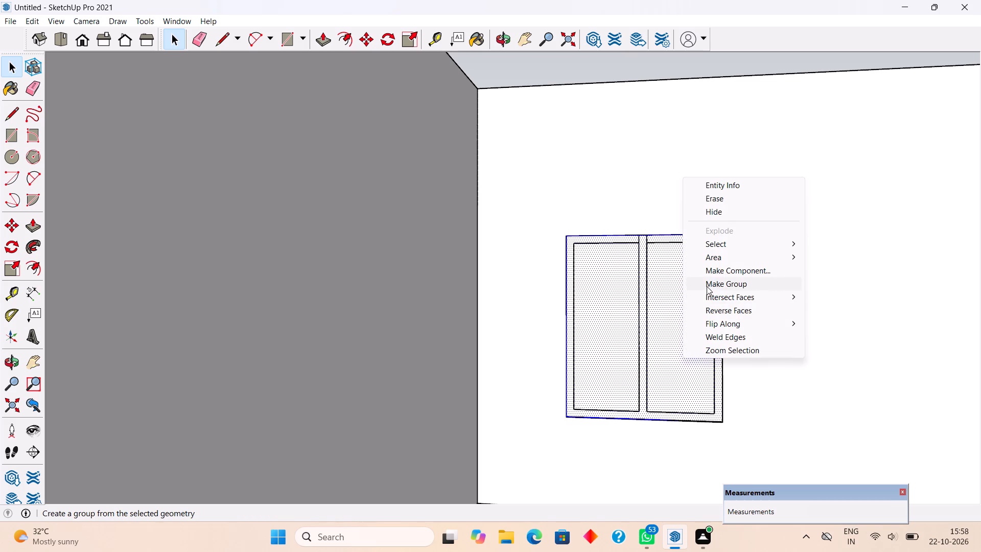
{"action": "left_click", "coordinate": [707, 286]}
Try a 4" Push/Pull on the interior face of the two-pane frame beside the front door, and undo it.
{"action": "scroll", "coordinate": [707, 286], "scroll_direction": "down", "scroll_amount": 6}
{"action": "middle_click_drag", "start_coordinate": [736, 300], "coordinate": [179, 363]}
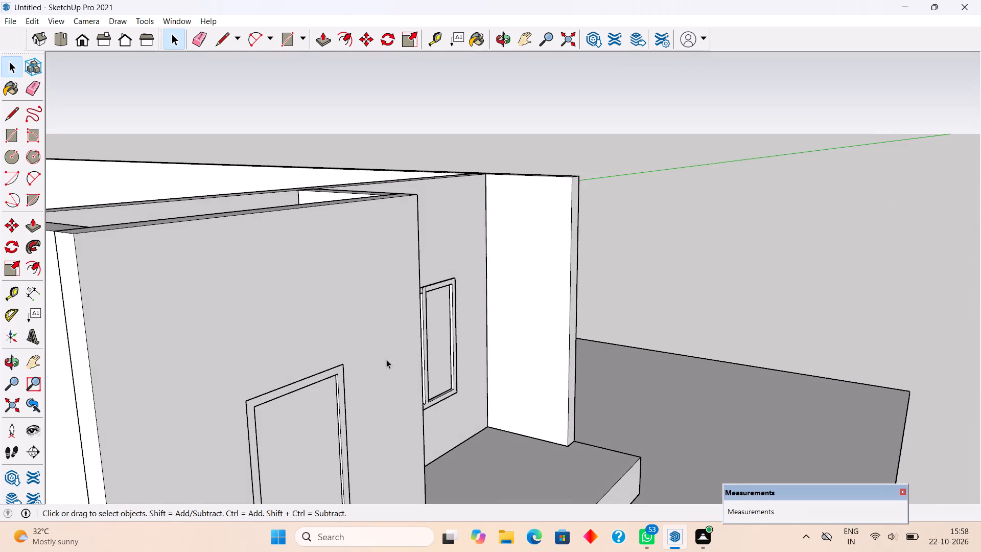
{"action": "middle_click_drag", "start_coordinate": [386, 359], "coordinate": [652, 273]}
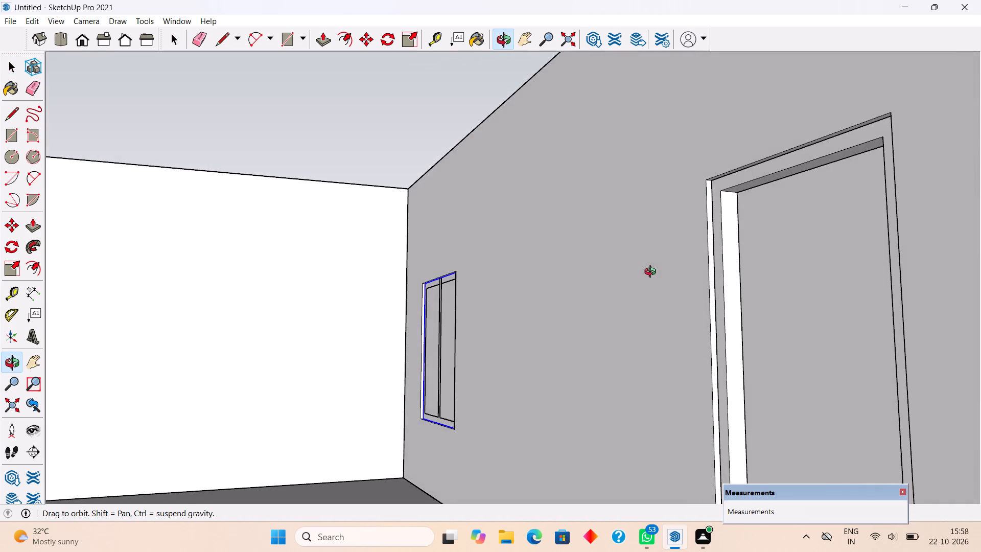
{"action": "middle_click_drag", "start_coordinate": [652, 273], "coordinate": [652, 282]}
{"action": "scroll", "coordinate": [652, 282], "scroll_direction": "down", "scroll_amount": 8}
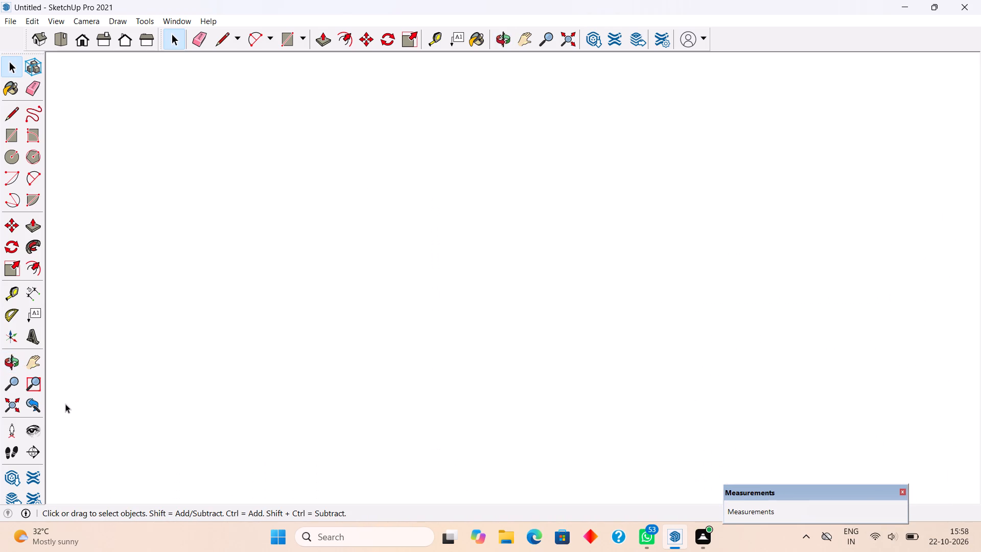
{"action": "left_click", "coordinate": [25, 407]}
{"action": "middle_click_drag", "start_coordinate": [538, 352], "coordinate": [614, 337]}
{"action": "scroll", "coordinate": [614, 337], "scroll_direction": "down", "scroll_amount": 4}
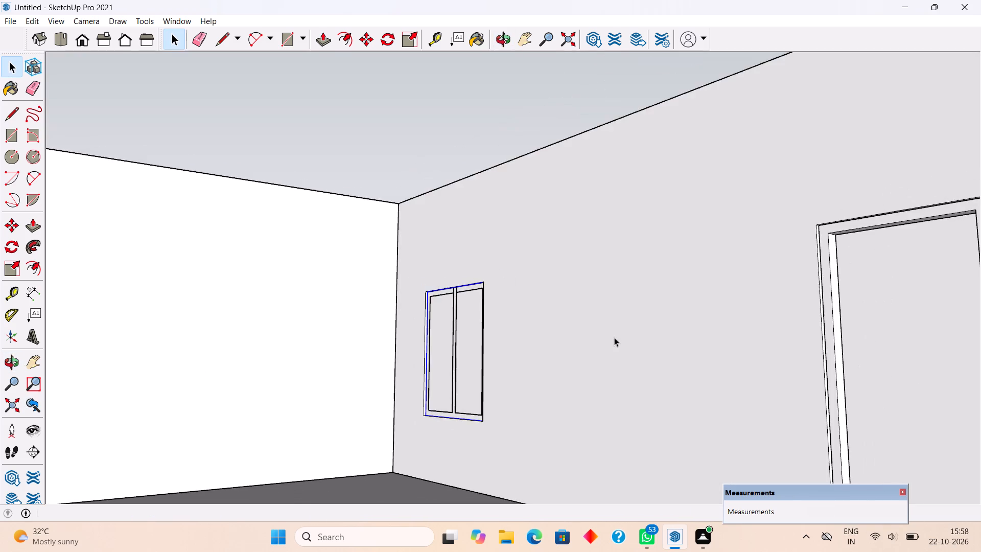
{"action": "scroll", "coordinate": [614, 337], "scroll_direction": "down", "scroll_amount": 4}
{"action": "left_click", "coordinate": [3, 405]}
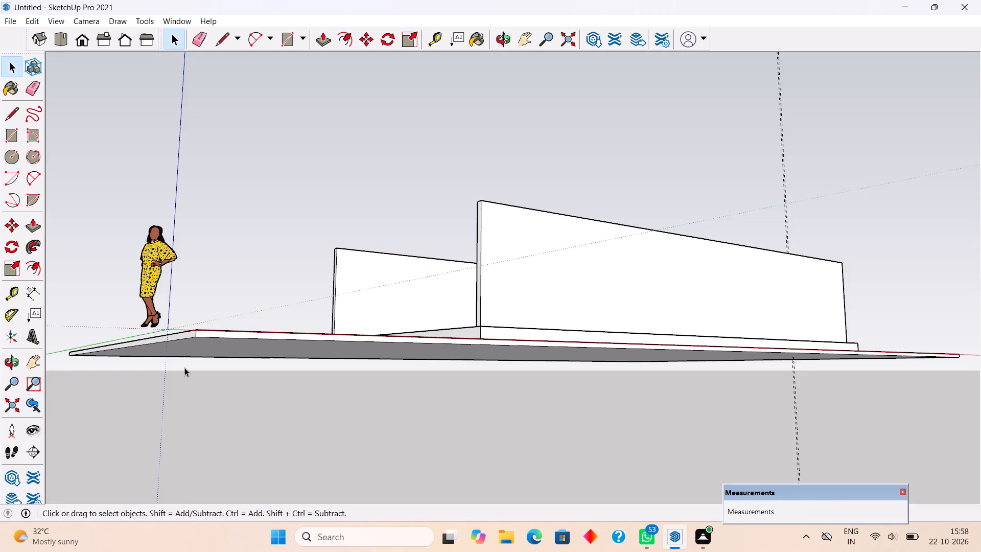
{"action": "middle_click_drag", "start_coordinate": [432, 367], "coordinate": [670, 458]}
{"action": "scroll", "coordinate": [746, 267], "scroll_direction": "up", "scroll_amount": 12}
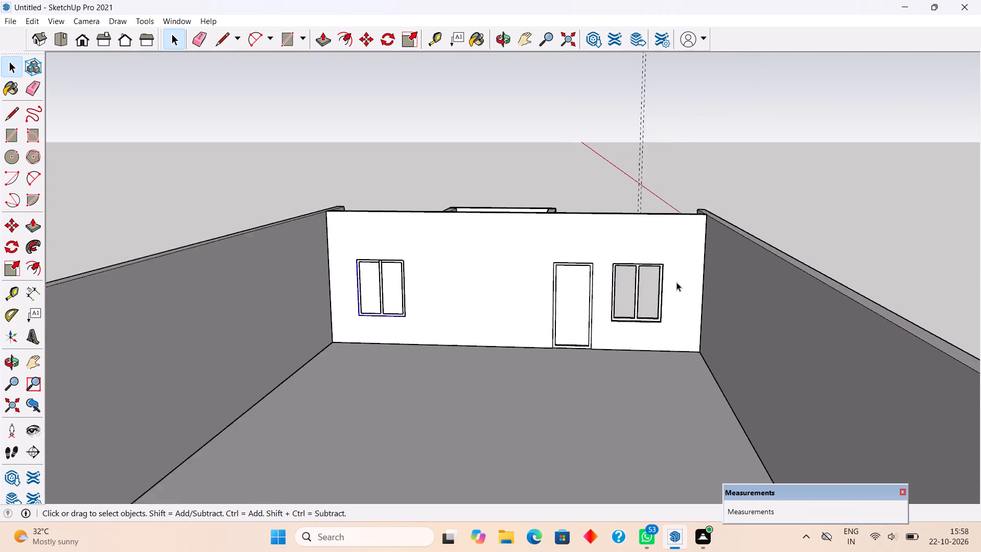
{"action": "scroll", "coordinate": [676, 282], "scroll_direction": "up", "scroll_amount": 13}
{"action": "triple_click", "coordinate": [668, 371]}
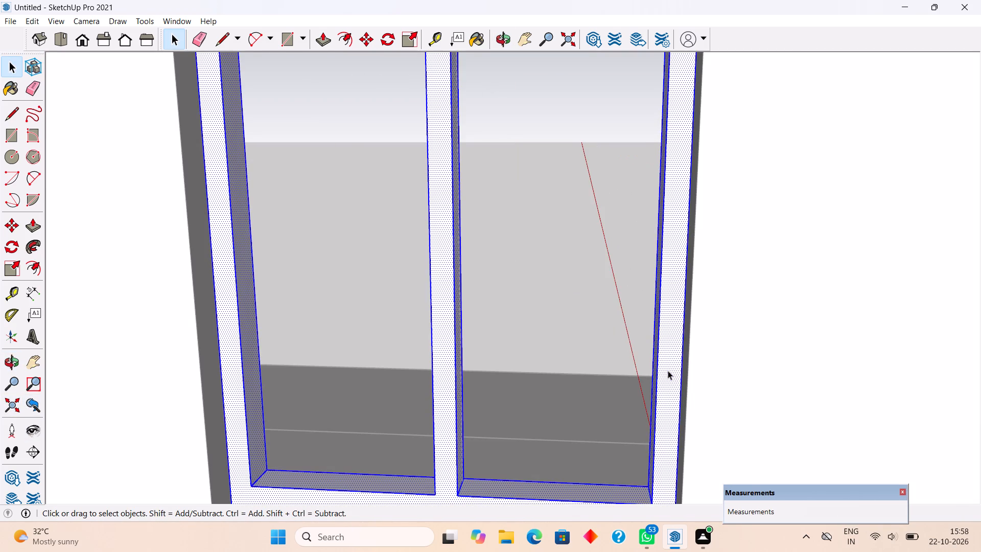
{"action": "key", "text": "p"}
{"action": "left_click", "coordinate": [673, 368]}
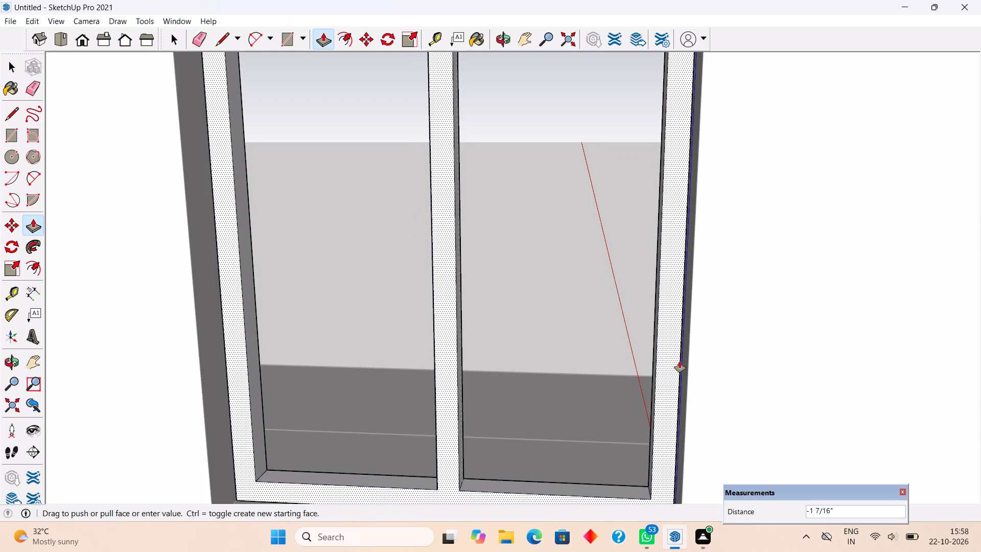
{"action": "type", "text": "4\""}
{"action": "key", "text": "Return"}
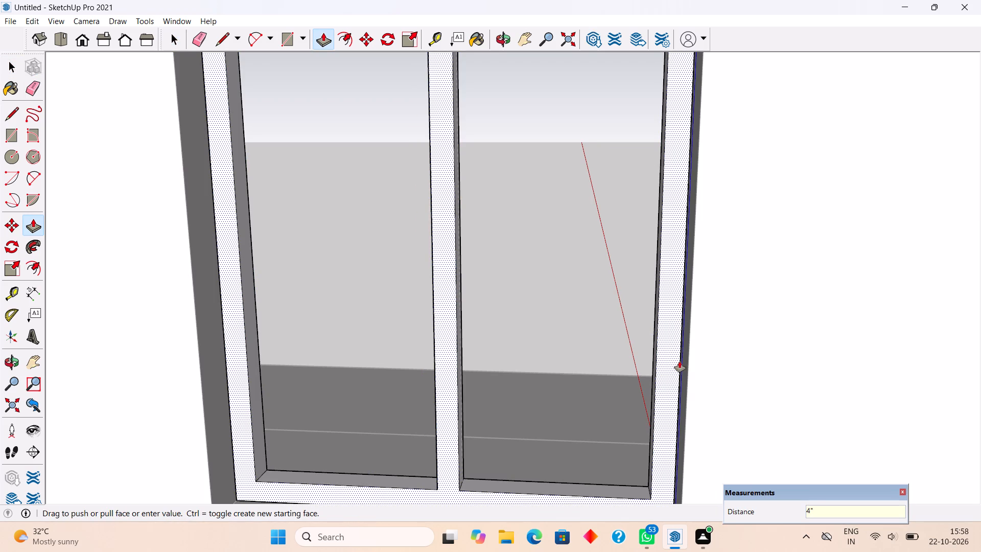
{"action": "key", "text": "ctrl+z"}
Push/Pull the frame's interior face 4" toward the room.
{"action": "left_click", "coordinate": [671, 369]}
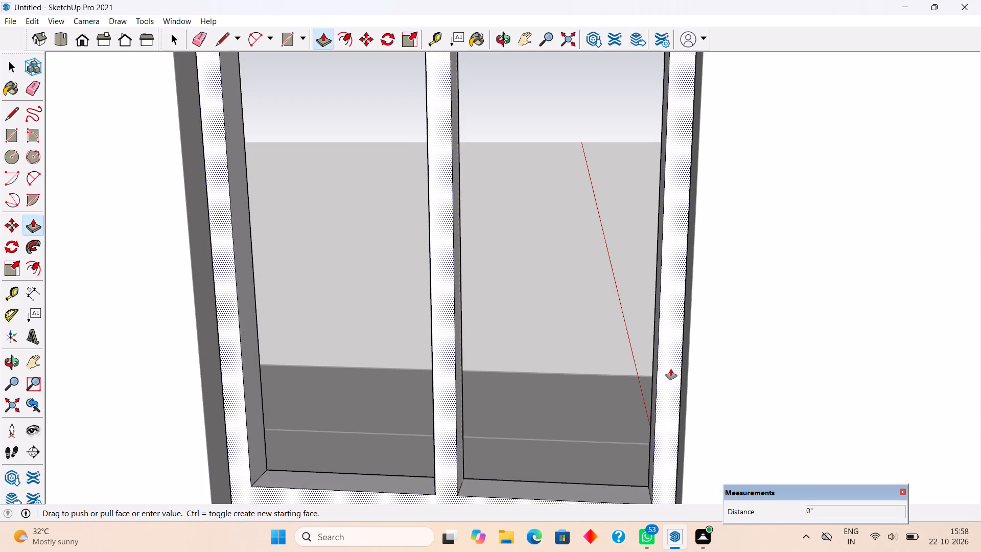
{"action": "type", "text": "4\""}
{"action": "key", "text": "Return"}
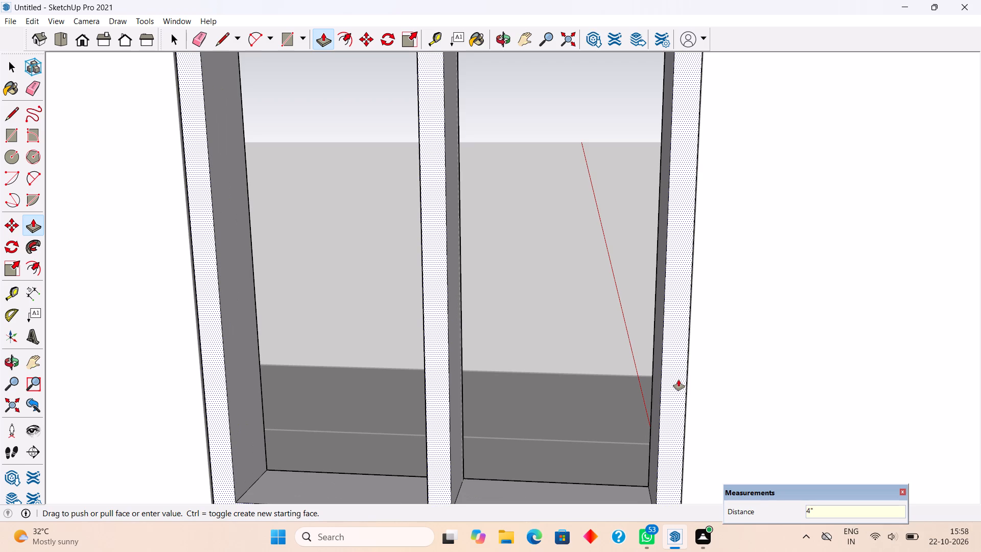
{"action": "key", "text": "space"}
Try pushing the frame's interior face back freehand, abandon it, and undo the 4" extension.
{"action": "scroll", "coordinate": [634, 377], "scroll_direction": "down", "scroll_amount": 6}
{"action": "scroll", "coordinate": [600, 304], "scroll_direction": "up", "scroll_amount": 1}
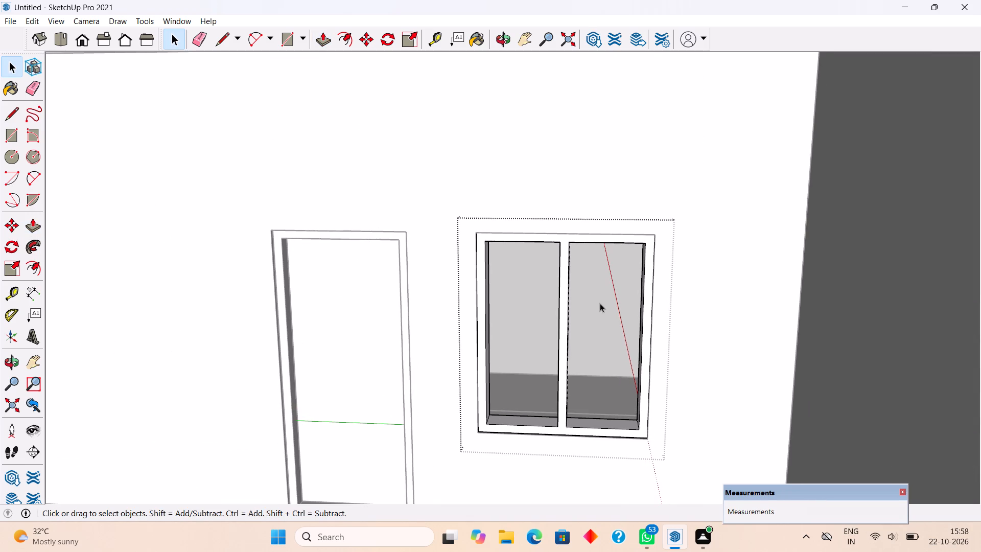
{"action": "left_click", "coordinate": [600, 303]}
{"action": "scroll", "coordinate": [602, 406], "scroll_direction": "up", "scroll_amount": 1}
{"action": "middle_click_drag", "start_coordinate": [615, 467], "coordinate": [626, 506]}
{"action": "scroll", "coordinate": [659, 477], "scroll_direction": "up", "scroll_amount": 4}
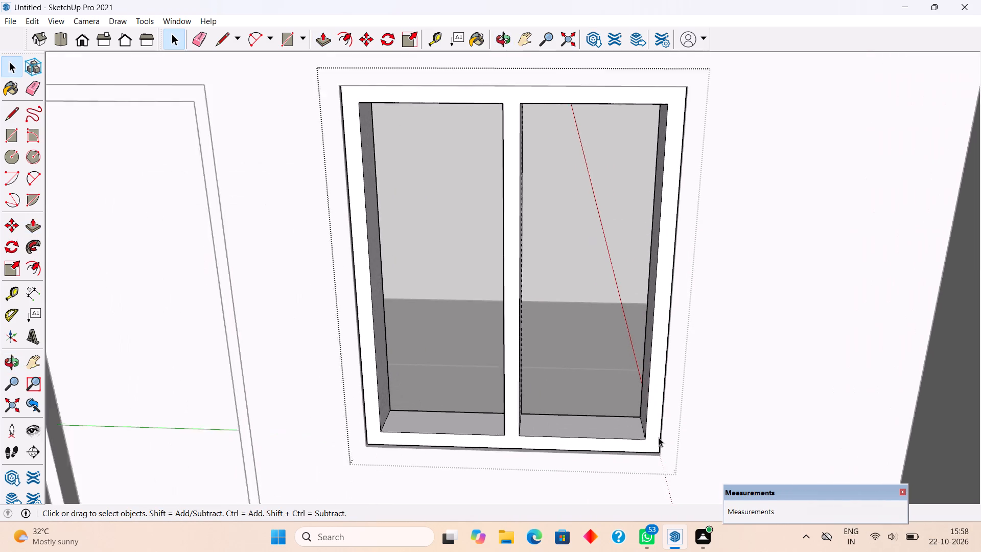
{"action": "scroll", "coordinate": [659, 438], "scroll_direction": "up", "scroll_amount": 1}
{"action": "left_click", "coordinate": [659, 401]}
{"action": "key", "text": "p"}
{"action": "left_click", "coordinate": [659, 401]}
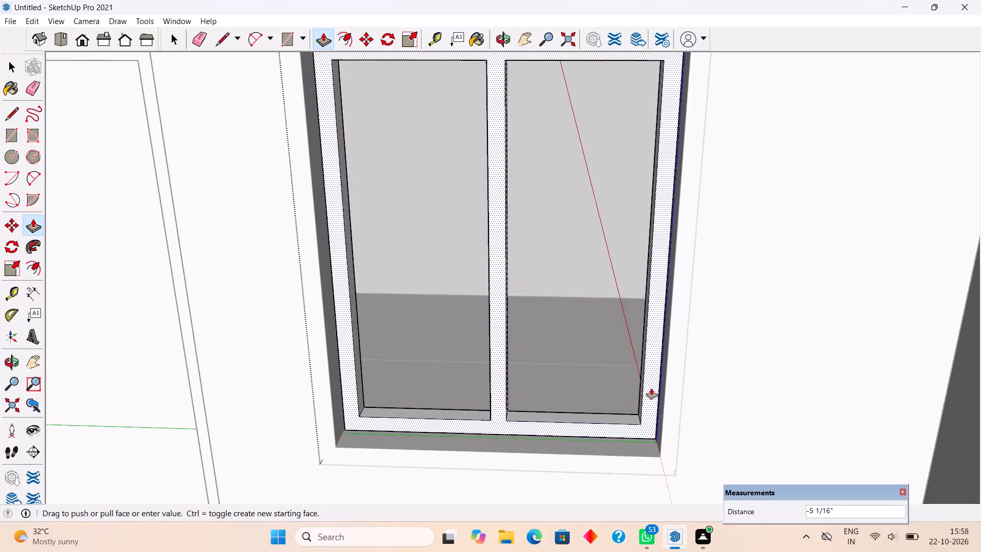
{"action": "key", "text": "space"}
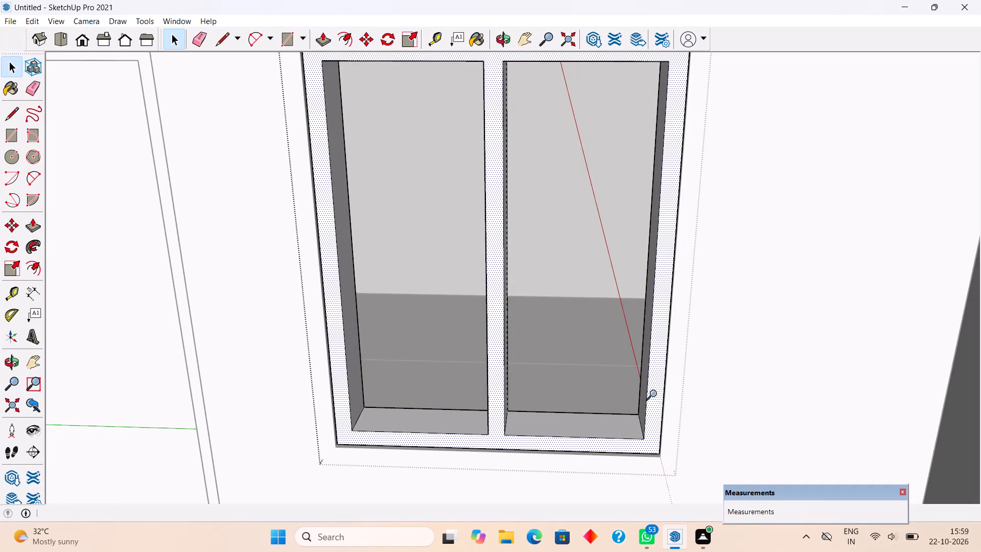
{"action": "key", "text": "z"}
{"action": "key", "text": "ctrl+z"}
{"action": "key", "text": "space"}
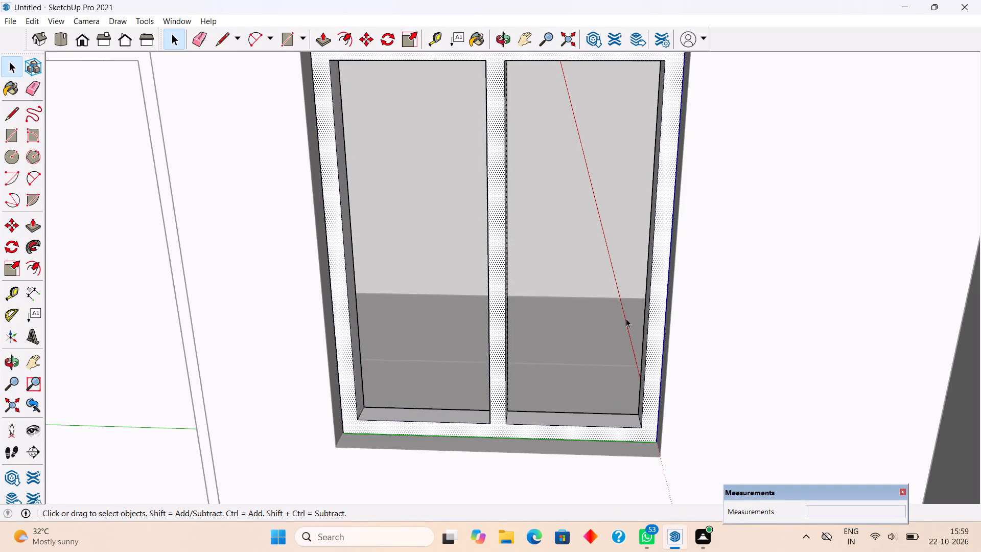
Examine how the two-pane frame sits in its opening from inside and outside the building, and exit its group.
{"action": "left_click", "coordinate": [584, 251]}
{"action": "middle_click_drag", "start_coordinate": [647, 439], "coordinate": [550, 328]}
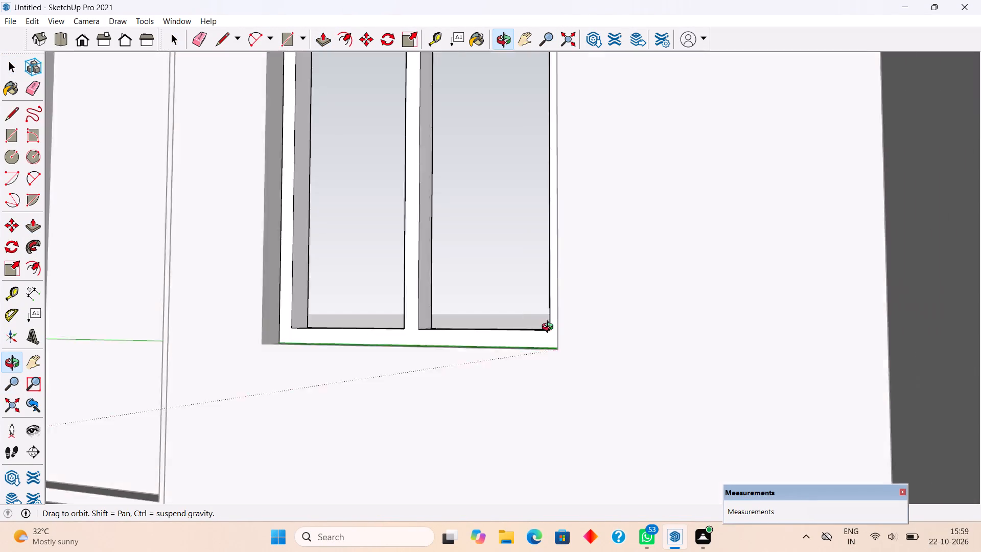
{"action": "middle_click_drag", "start_coordinate": [550, 328], "coordinate": [0, 370]}
{"action": "middle_click_drag", "start_coordinate": [464, 300], "coordinate": [345, 363]}
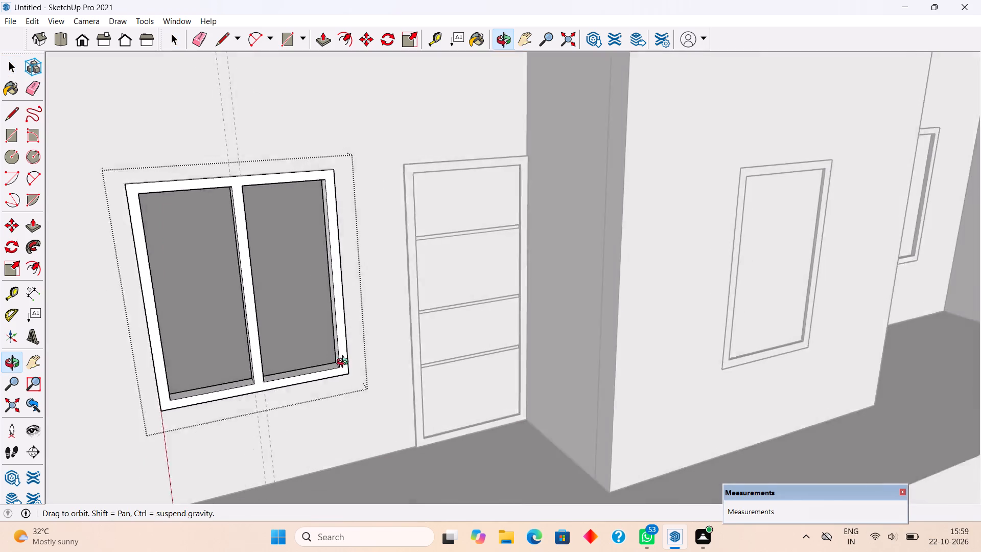
{"action": "middle_click_drag", "start_coordinate": [345, 363], "coordinate": [290, 340]}
{"action": "scroll", "coordinate": [290, 340], "scroll_direction": "down", "scroll_amount": 4}
{"action": "scroll", "coordinate": [326, 311], "scroll_direction": "down", "scroll_amount": 5}
{"action": "middle_click_drag", "start_coordinate": [351, 359], "coordinate": [172, 339]}
{"action": "scroll", "coordinate": [178, 268], "scroll_direction": "up", "scroll_amount": 4}
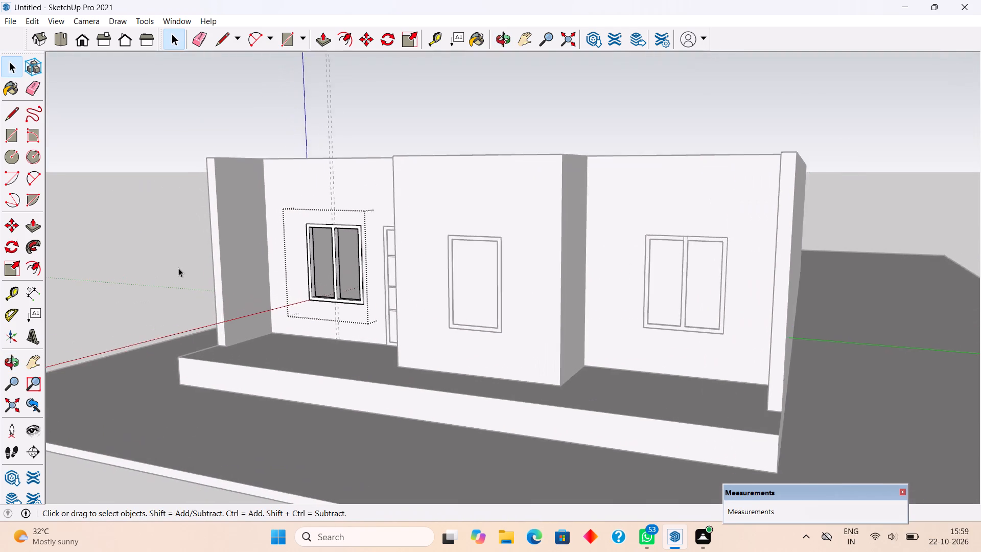
{"action": "scroll", "coordinate": [178, 268], "scroll_direction": "up", "scroll_amount": 3}
{"action": "left_click", "coordinate": [167, 228]}
Place a vertical Tape Measure guide on the frame's side jamb farthest from the door, about 2 11/16" outward from the jamb's inner edge.
{"action": "middle_click_drag", "start_coordinate": [404, 245], "coordinate": [344, 285]}
{"action": "scroll", "coordinate": [341, 283], "scroll_direction": "up", "scroll_amount": 6}
{"action": "scroll", "coordinate": [398, 174], "scroll_direction": "up", "scroll_amount": 2}
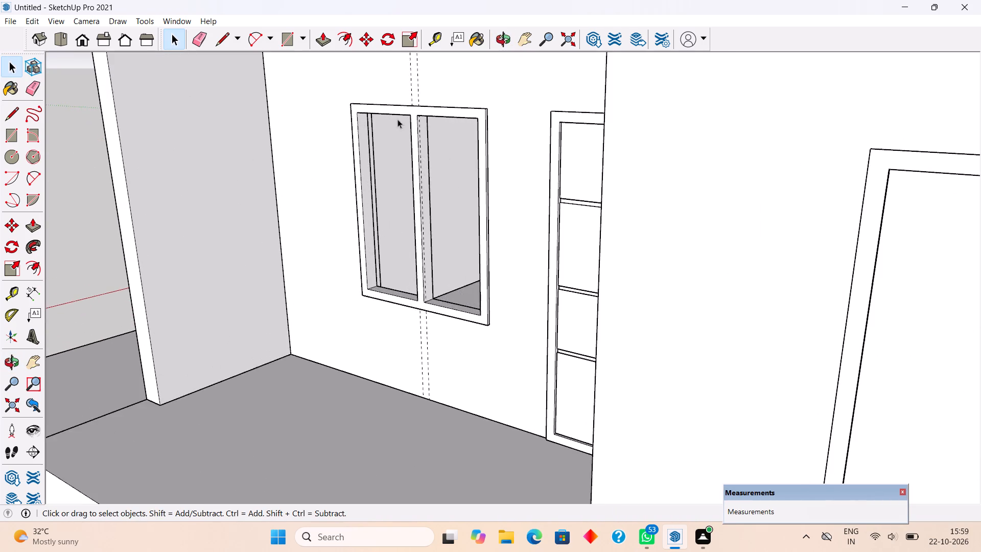
{"action": "middle_click_drag", "start_coordinate": [398, 114], "coordinate": [402, 55]}
{"action": "scroll", "coordinate": [460, 244], "scroll_direction": "up", "scroll_amount": 3}
{"action": "middle_click_drag", "start_coordinate": [450, 228], "coordinate": [437, 173]}
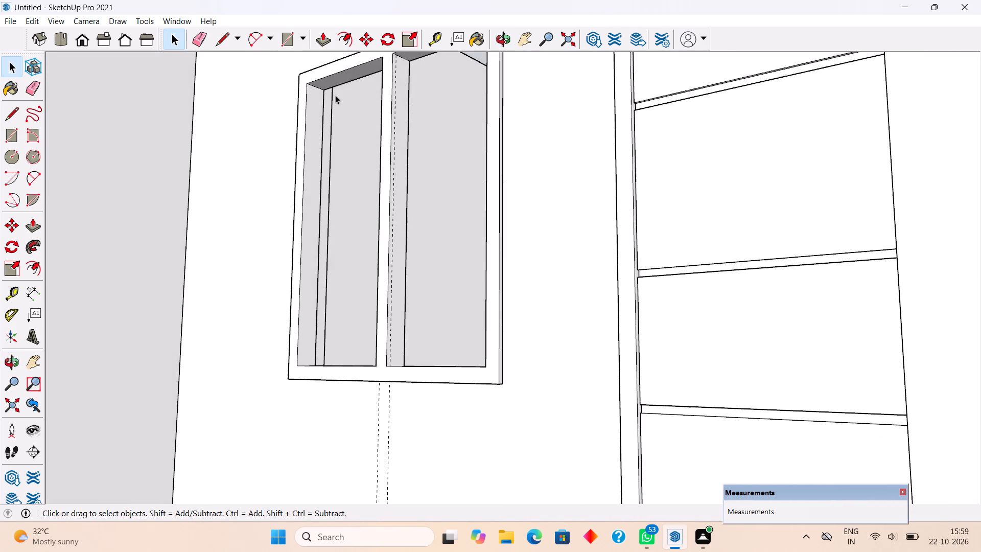
{"action": "scroll", "coordinate": [328, 62], "scroll_direction": "up", "scroll_amount": 5}
{"action": "scroll", "coordinate": [328, 67], "scroll_direction": "down", "scroll_amount": 3}
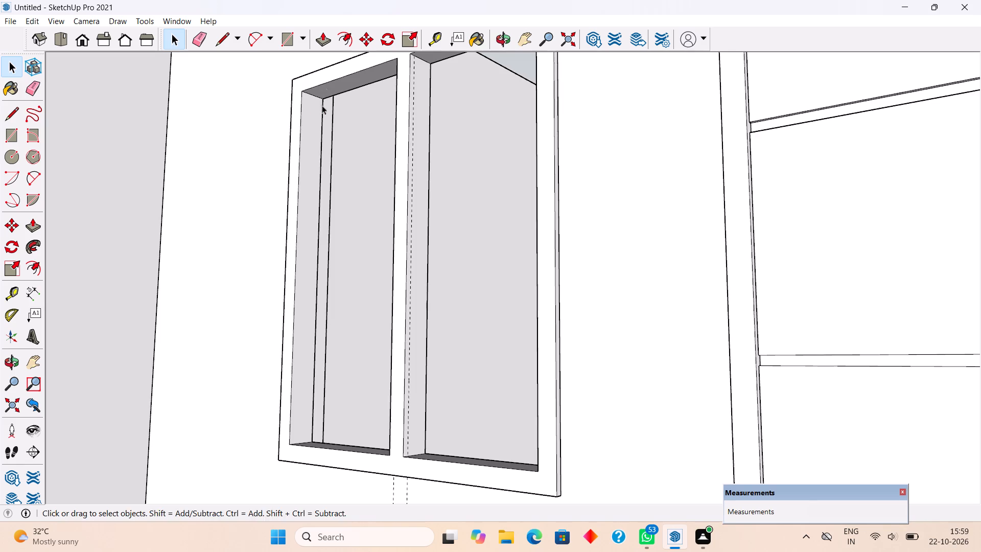
{"action": "middle_click_drag", "start_coordinate": [320, 108], "coordinate": [284, 162]}
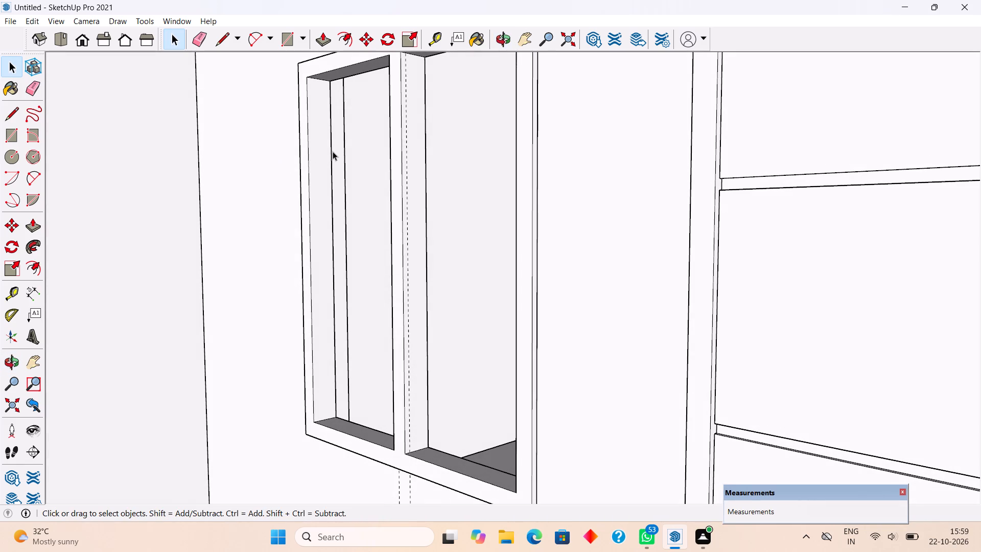
{"action": "key", "text": "t"}
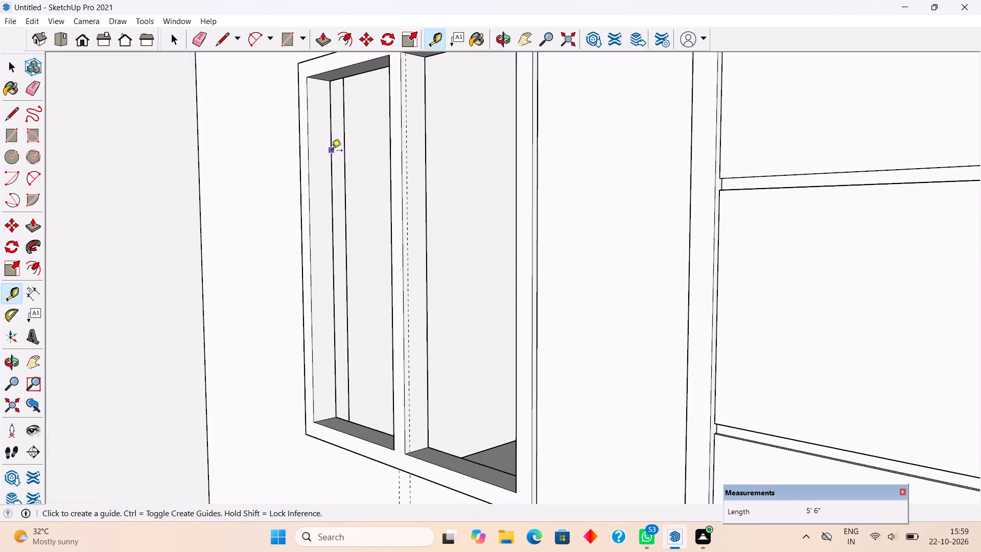
{"action": "left_click", "coordinate": [332, 151]}
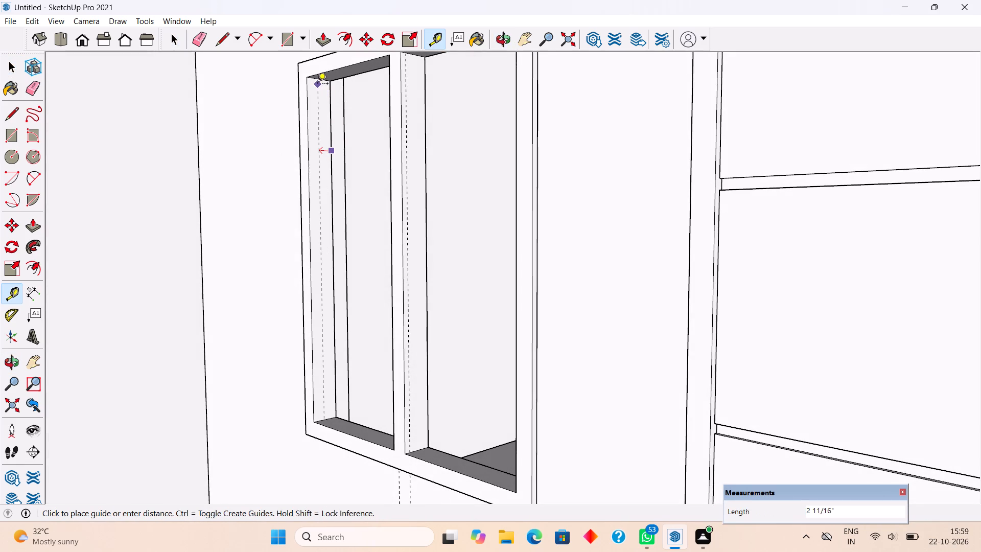
{"action": "left_click", "coordinate": [319, 80]}
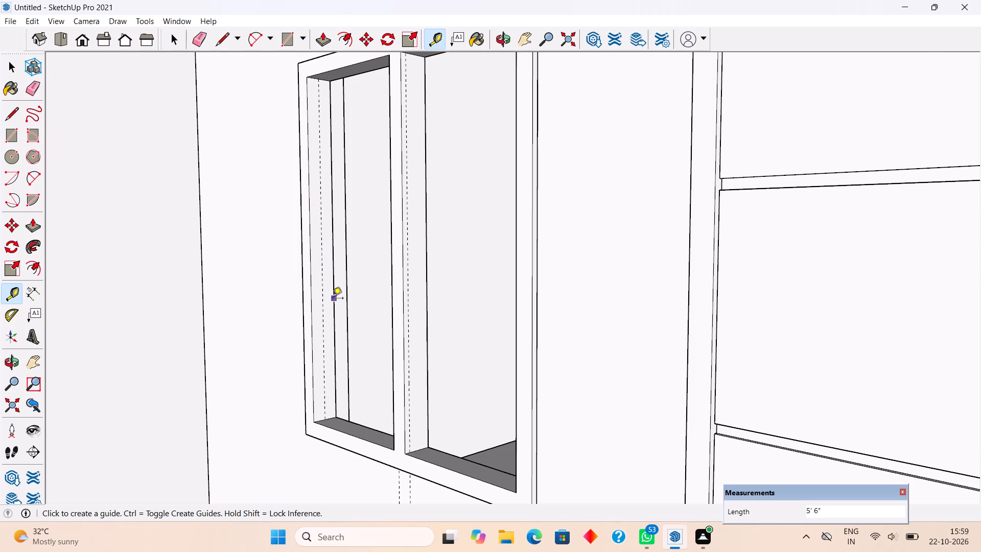
{"action": "scroll", "coordinate": [333, 299], "scroll_direction": "down", "scroll_amount": 5}
{"action": "middle_click_drag", "start_coordinate": [336, 315], "coordinate": [325, 409]}
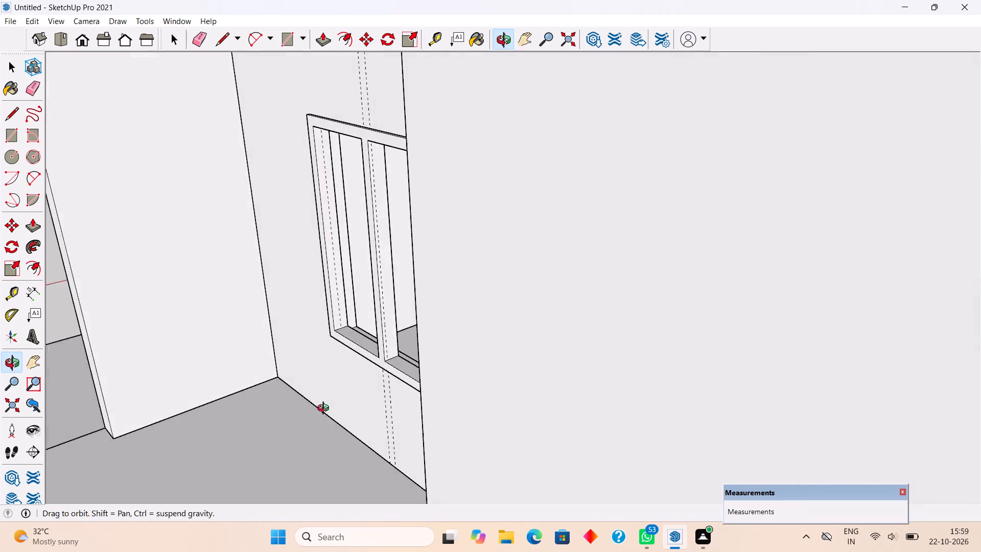
Draw a small circle centred on the guide near the top of the window frame's side jamb farthest from the door.
{"action": "middle_click_drag", "start_coordinate": [325, 409], "coordinate": [441, 420]}
{"action": "scroll", "coordinate": [291, 112], "scroll_direction": "up", "scroll_amount": 4}
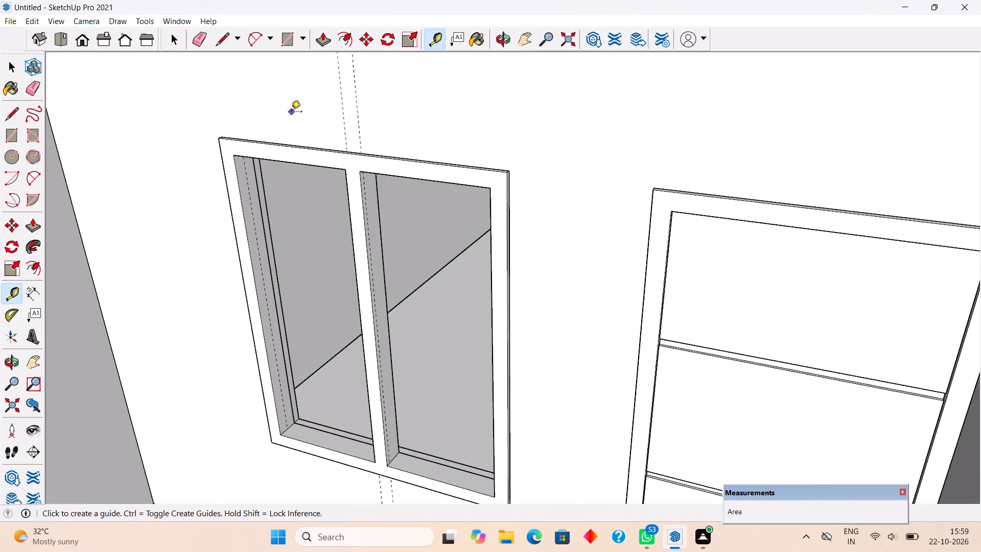
{"action": "key", "text": "c"}
{"action": "middle_click_drag", "start_coordinate": [269, 191], "coordinate": [260, 75]}
{"action": "scroll", "coordinate": [263, 193], "scroll_direction": "down", "scroll_amount": 5}
{"action": "scroll", "coordinate": [275, 427], "scroll_direction": "up", "scroll_amount": 2}
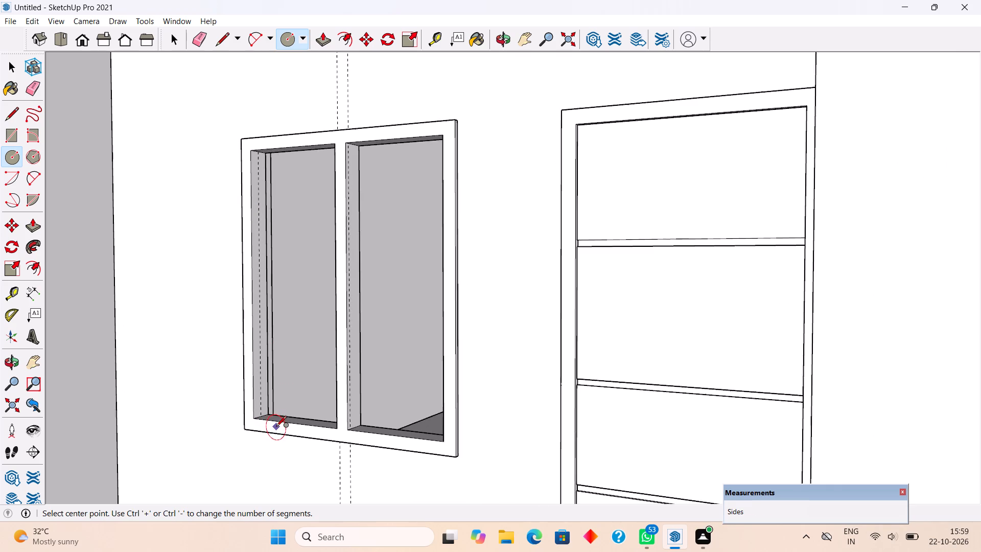
{"action": "scroll", "coordinate": [276, 427], "scroll_direction": "up", "scroll_amount": 3}
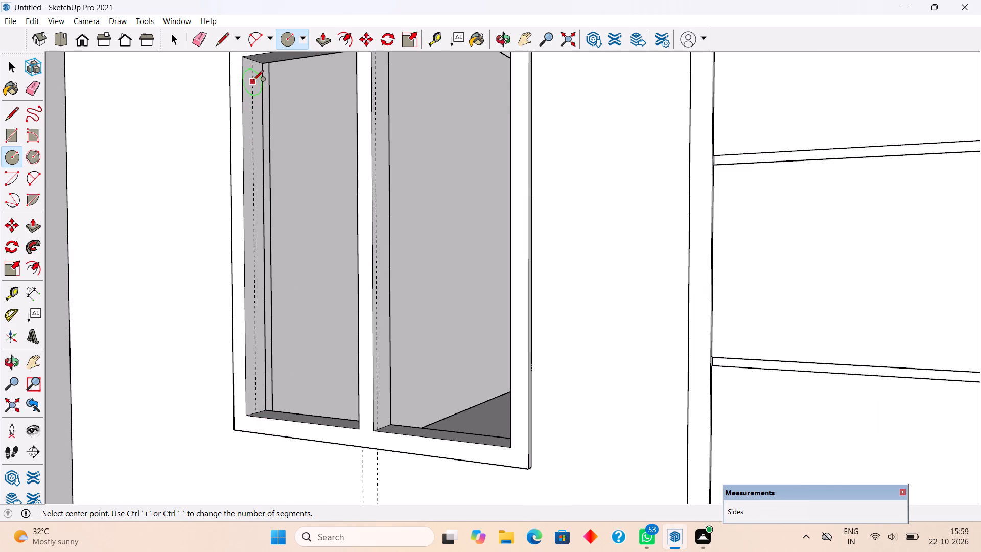
{"action": "scroll", "coordinate": [255, 75], "scroll_direction": "up", "scroll_amount": 3}
{"action": "scroll", "coordinate": [255, 75], "scroll_direction": "down", "scroll_amount": 7}
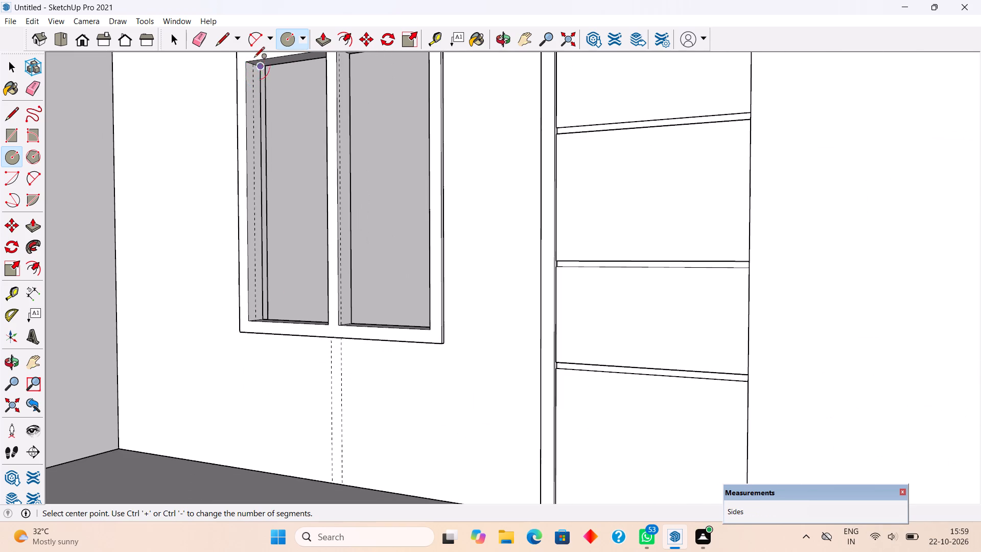
{"action": "scroll", "coordinate": [254, 57], "scroll_direction": "up", "scroll_amount": 10}
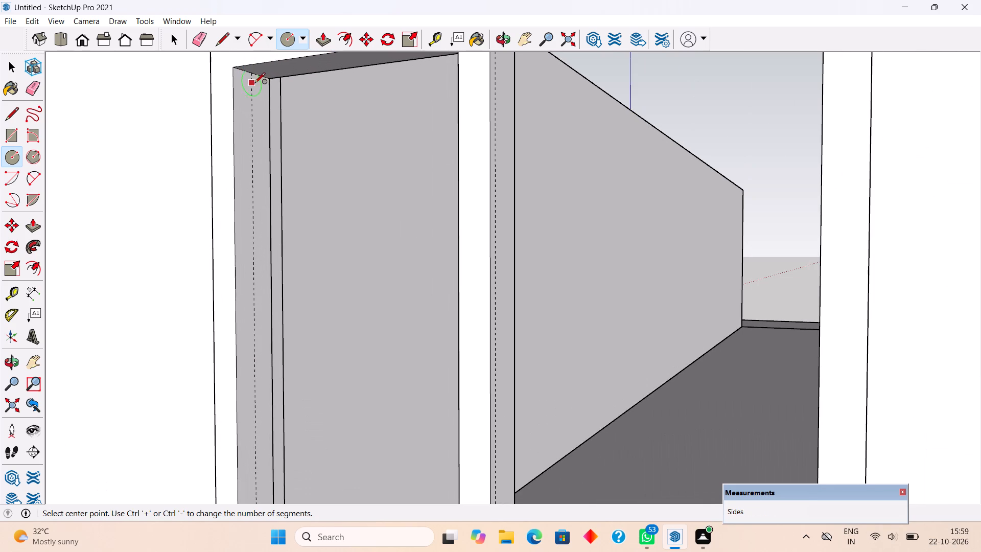
{"action": "left_click", "coordinate": [252, 107]}
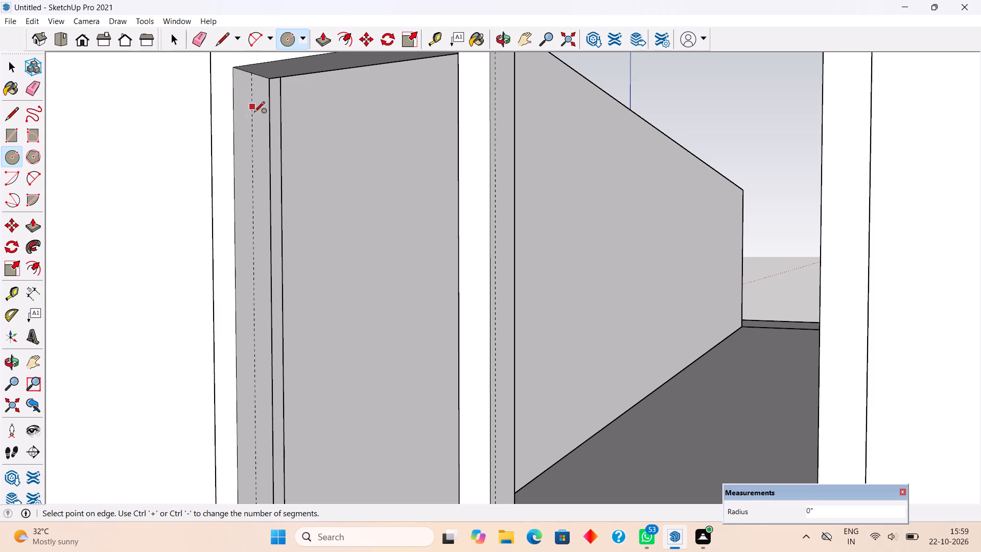
{"action": "left_click", "coordinate": [255, 119]}
Push/Pull the circle 4' 6" across both panes to the opposite jamb to form a horizontal round bar.
{"action": "key", "text": "p"}
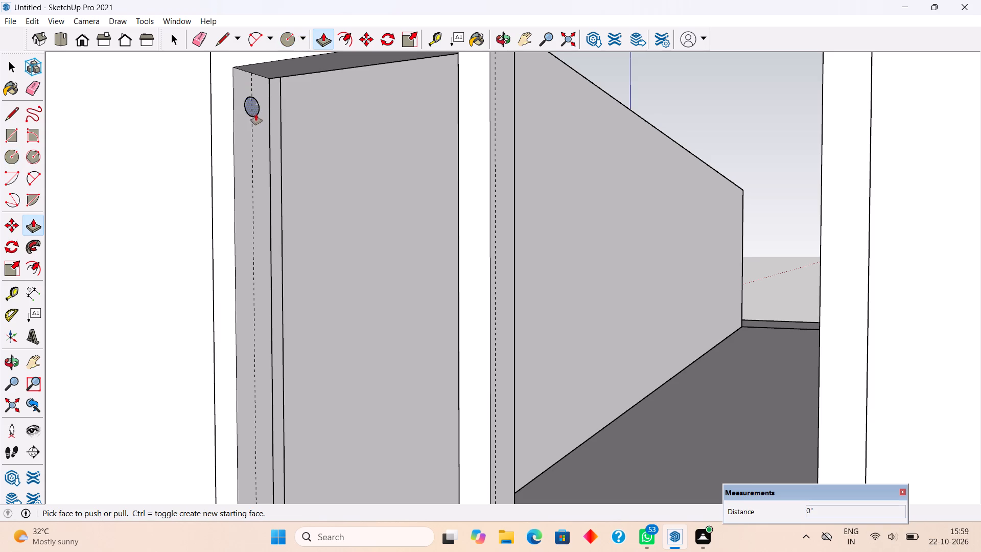
{"action": "left_click", "coordinate": [253, 111]}
{"action": "scroll", "coordinate": [324, 129], "scroll_direction": "down", "scroll_amount": 8}
{"action": "scroll", "coordinate": [326, 129], "scroll_direction": "up", "scroll_amount": 1}
{"action": "scroll", "coordinate": [332, 126], "scroll_direction": "down", "scroll_amount": 2}
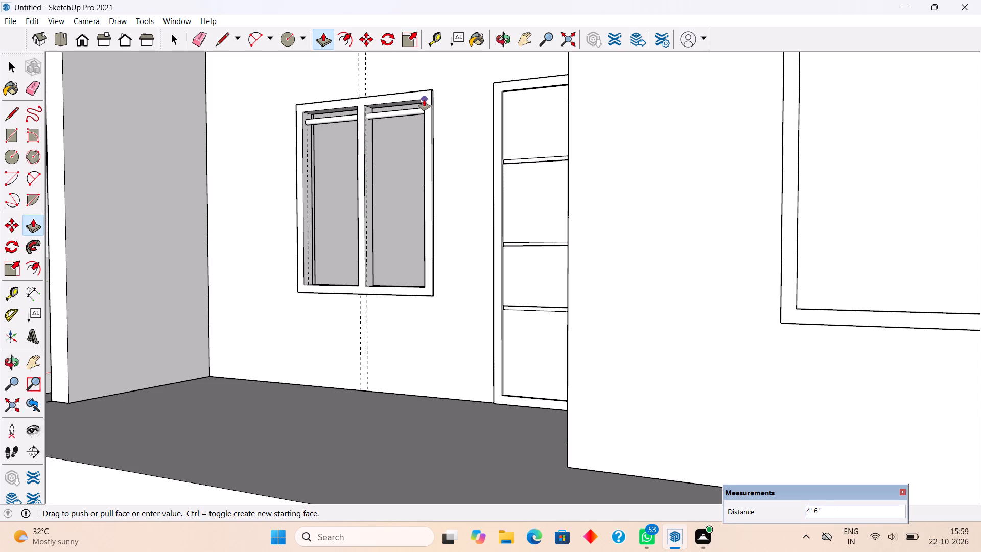
{"action": "left_click", "coordinate": [424, 100]}
Select the whole round bar in the window frame and make it a group.
{"action": "middle_click_drag", "start_coordinate": [455, 170], "coordinate": [691, 287]}
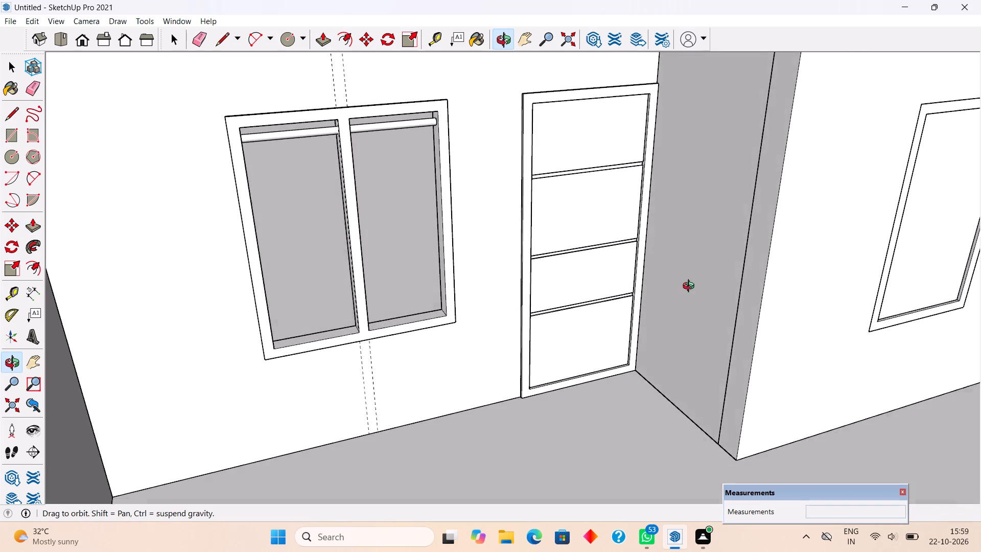
{"action": "middle_click_drag", "start_coordinate": [691, 287], "coordinate": [668, 301]}
{"action": "key", "text": "space"}
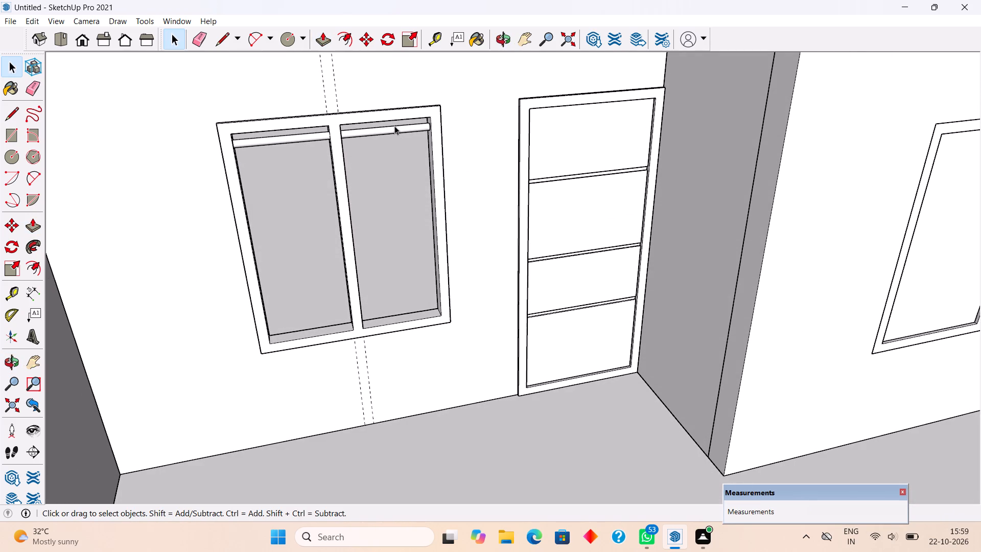
{"action": "triple_click", "coordinate": [394, 132]}
{"action": "right_click", "coordinate": [394, 131]}
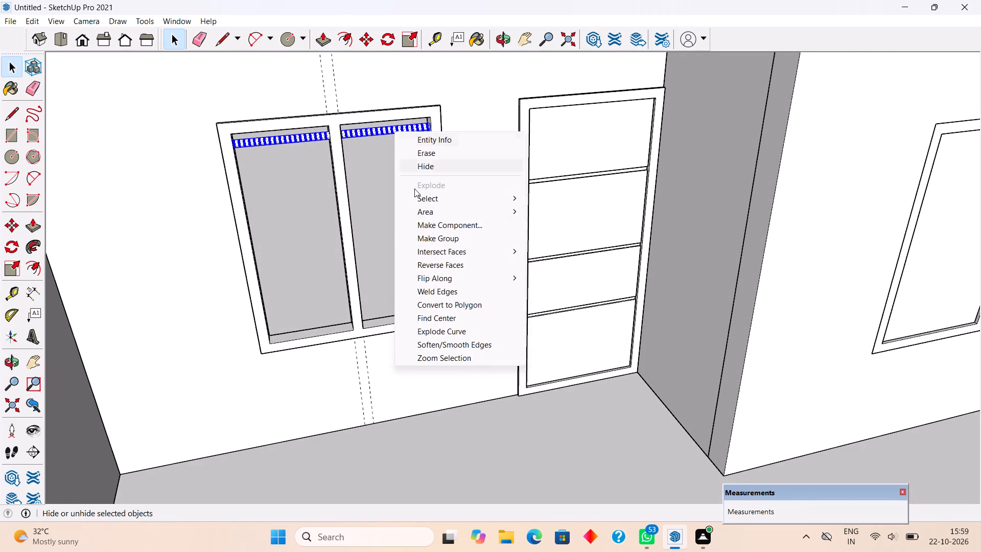
{"action": "left_click", "coordinate": [435, 241]}
Copy the grouped bar 7" straight down and repeat it as a x9 array down the window.
{"action": "scroll", "coordinate": [434, 239], "scroll_direction": "down", "scroll_amount": 5}
{"action": "middle_click_drag", "start_coordinate": [423, 280], "coordinate": [391, 117]}
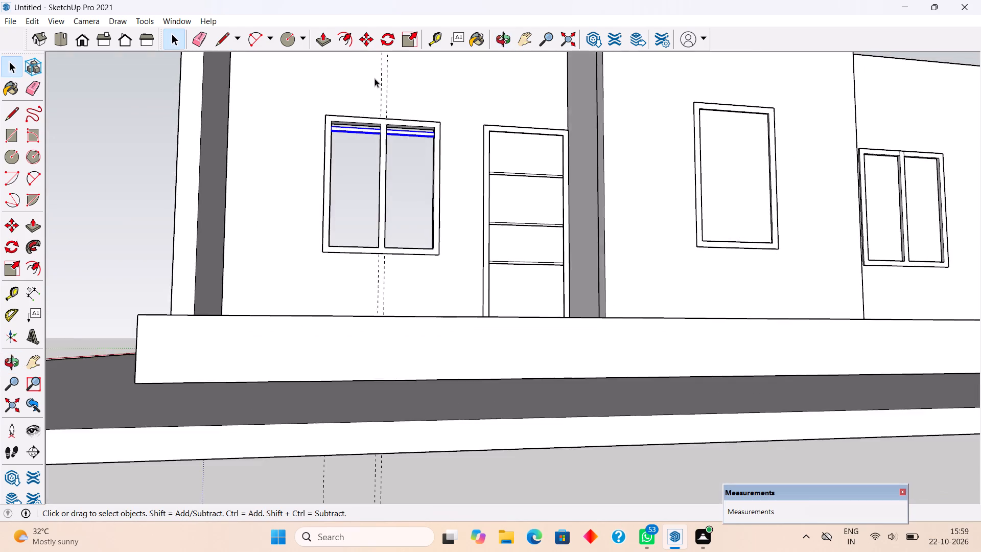
{"action": "scroll", "coordinate": [375, 78], "scroll_direction": "up", "scroll_amount": 5}
{"action": "middle_click_drag", "start_coordinate": [374, 118], "coordinate": [253, 145]}
{"action": "scroll", "coordinate": [346, 163], "scroll_direction": "up", "scroll_amount": 2}
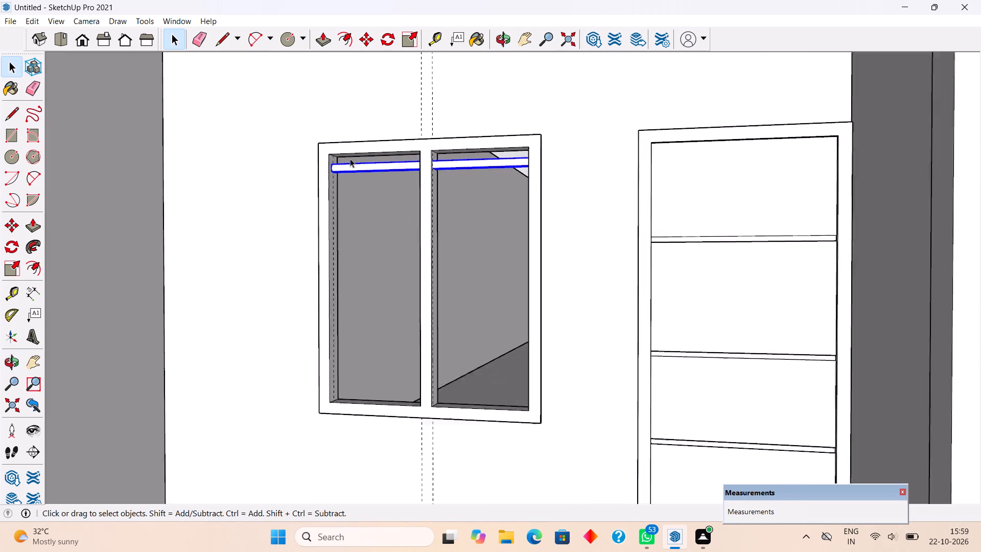
{"action": "scroll", "coordinate": [350, 158], "scroll_direction": "up", "scroll_amount": 6}
{"action": "key", "text": "m"}
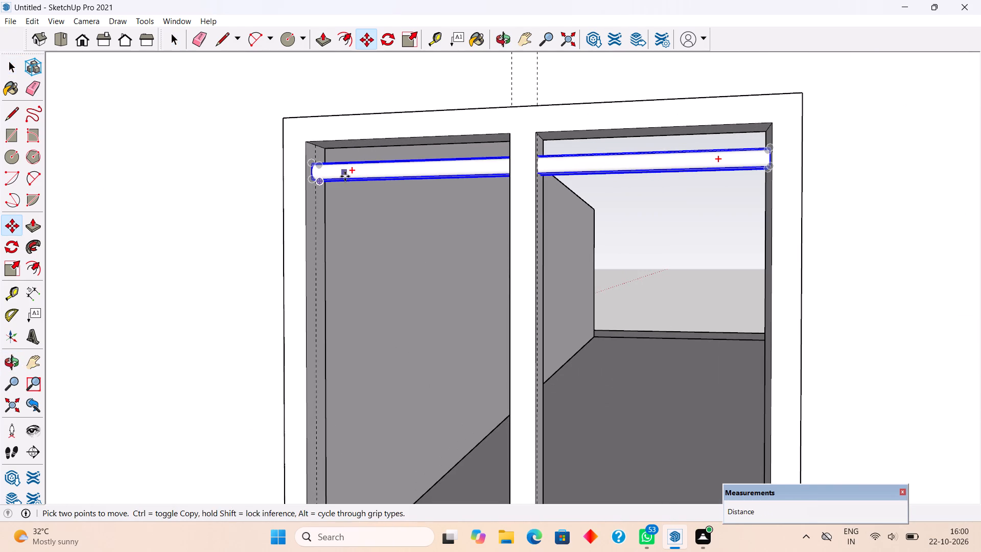
{"action": "left_click", "coordinate": [345, 176]}
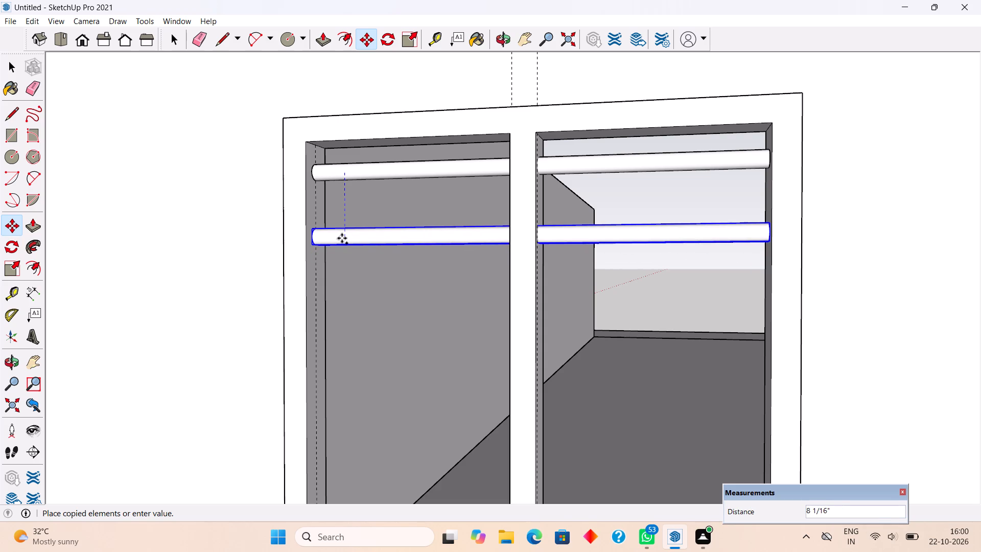
{"action": "type", "text": "7\""}
{"action": "key", "text": "Return"}
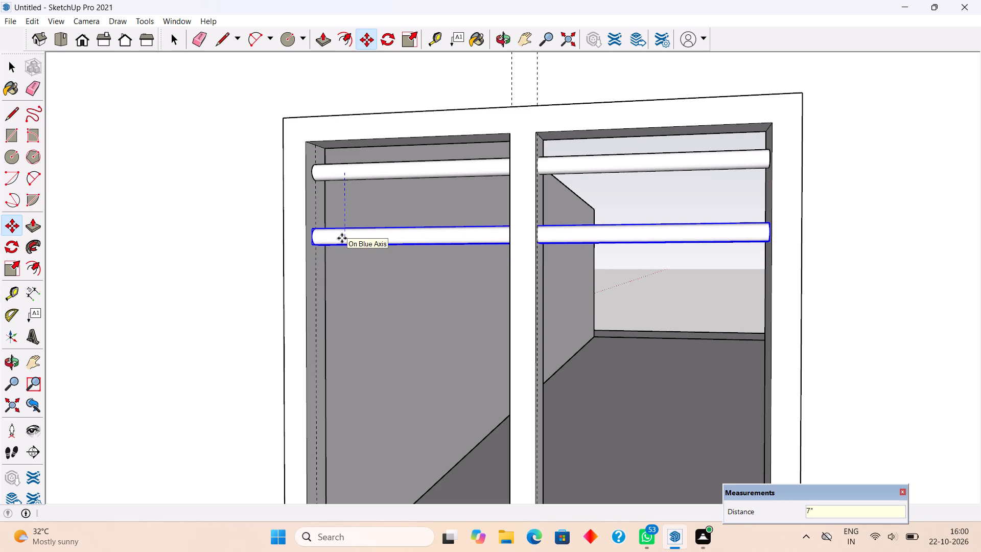
{"action": "key", "text": "x"}
{"action": "key", "text": "9"}
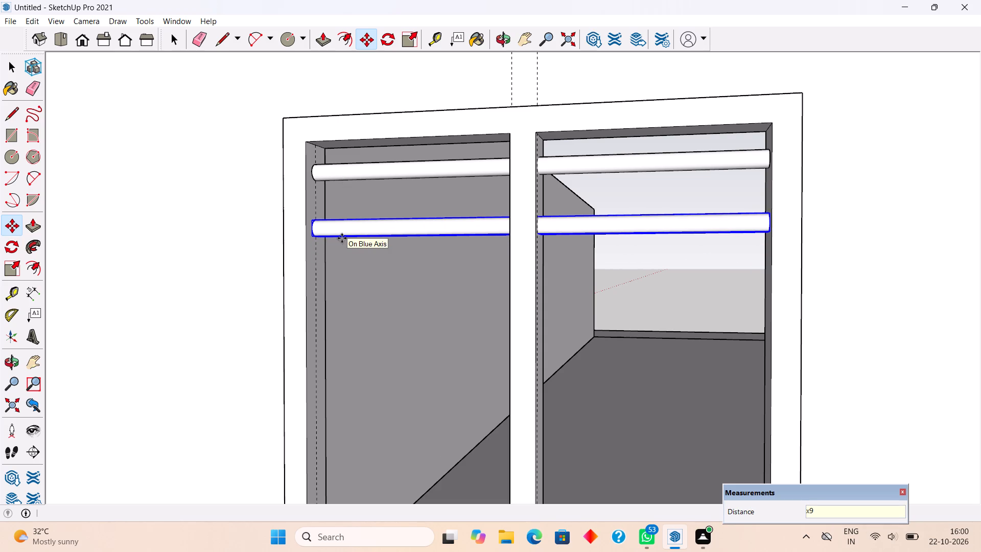
{"action": "key", "text": "Return"}
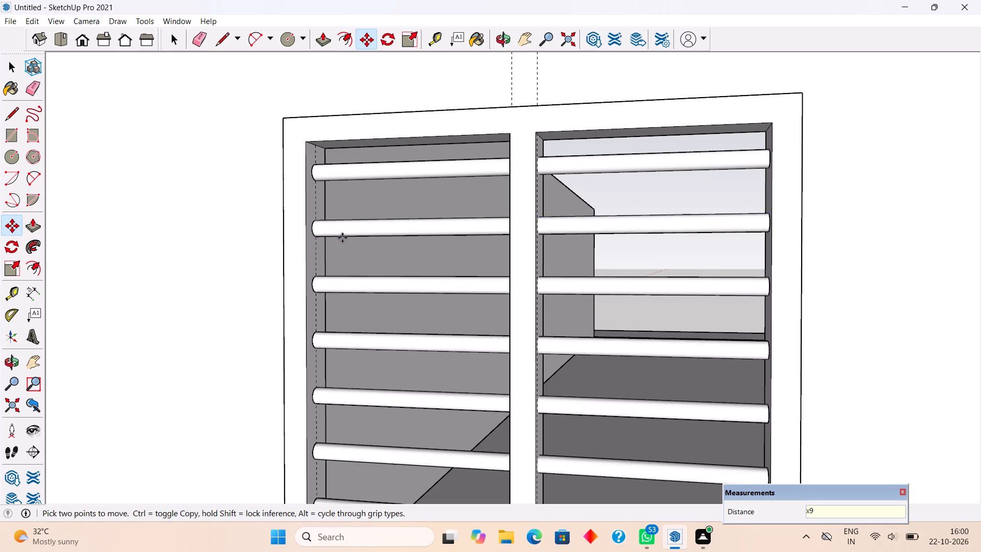
Delete the lowest bar, the one against the window frame's bottom rail.
{"action": "scroll", "coordinate": [337, 298], "scroll_direction": "down", "scroll_amount": 8}
{"action": "scroll", "coordinate": [398, 405], "scroll_direction": "down", "scroll_amount": 3}
{"action": "key", "text": "space"}
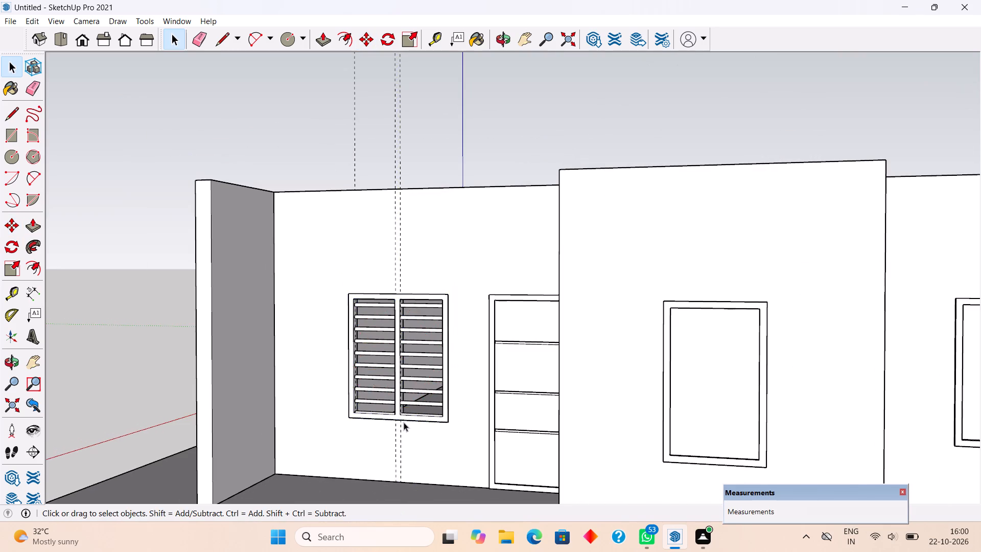
{"action": "scroll", "coordinate": [404, 422], "scroll_direction": "up", "scroll_amount": 4}
{"action": "middle_click_drag", "start_coordinate": [426, 295], "coordinate": [421, 399]}
{"action": "scroll", "coordinate": [457, 466], "scroll_direction": "up", "scroll_amount": 5}
{"action": "scroll", "coordinate": [451, 401], "scroll_direction": "up", "scroll_amount": 4}
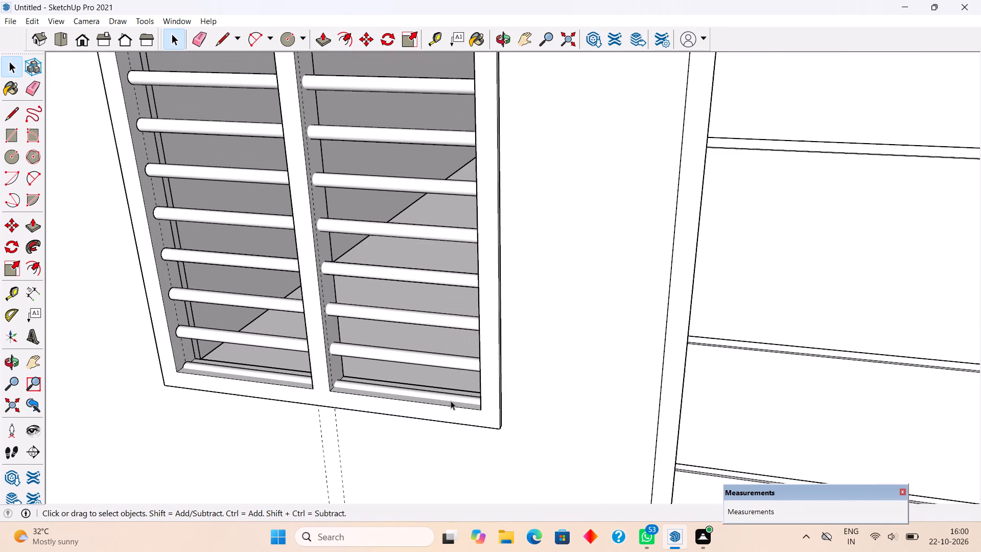
{"action": "left_click", "coordinate": [451, 401]}
{"action": "key", "text": "Delete"}
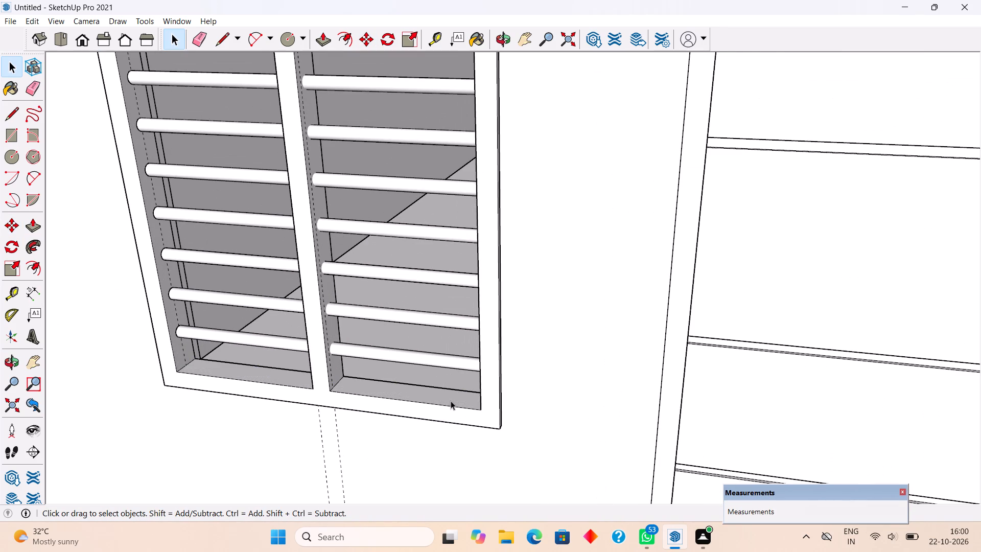
Draw a 5' 6" by 4' 6" rectangle across the barred window frame's inner opening on the room side.
{"action": "scroll", "coordinate": [451, 401], "scroll_direction": "down", "scroll_amount": 10}
{"action": "middle_click_drag", "start_coordinate": [510, 333], "coordinate": [0, 323]}
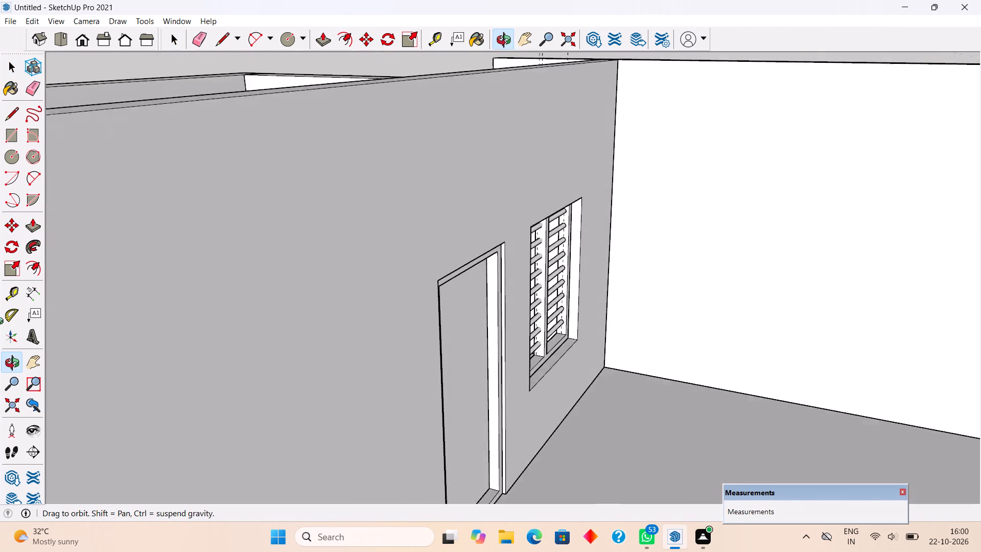
{"action": "middle_click_drag", "start_coordinate": [0, 323], "coordinate": [0, 316]}
{"action": "middle_click_drag", "start_coordinate": [598, 348], "coordinate": [239, 274]}
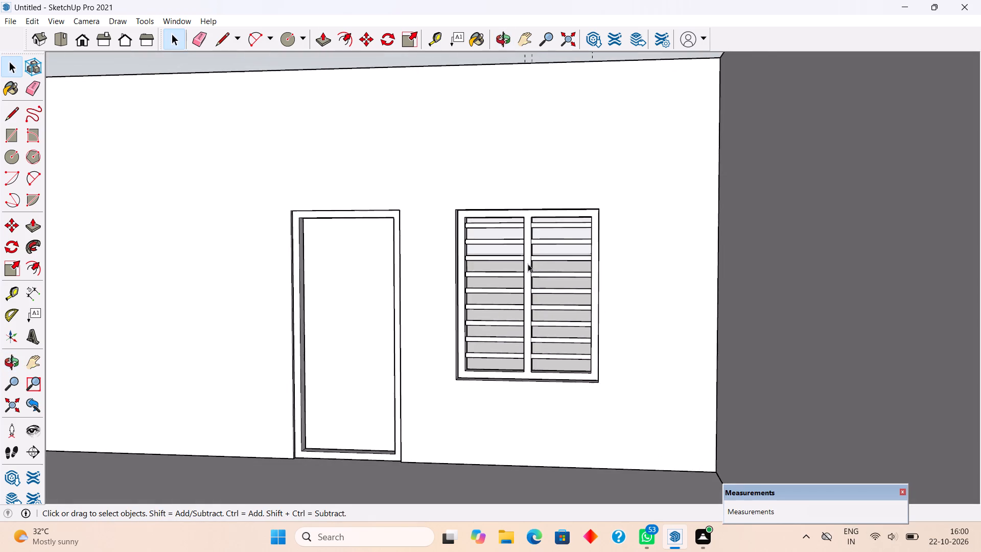
{"action": "scroll", "coordinate": [528, 264], "scroll_direction": "up", "scroll_amount": 3}
{"action": "middle_click_drag", "start_coordinate": [536, 256], "coordinate": [545, 196]}
{"action": "scroll", "coordinate": [448, 182], "scroll_direction": "up", "scroll_amount": 4}
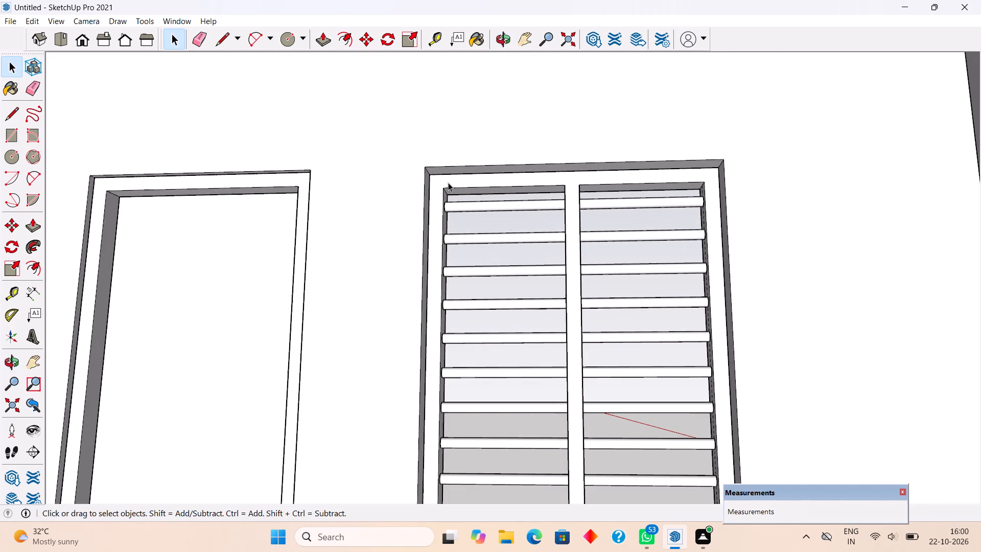
{"action": "key", "text": "r"}
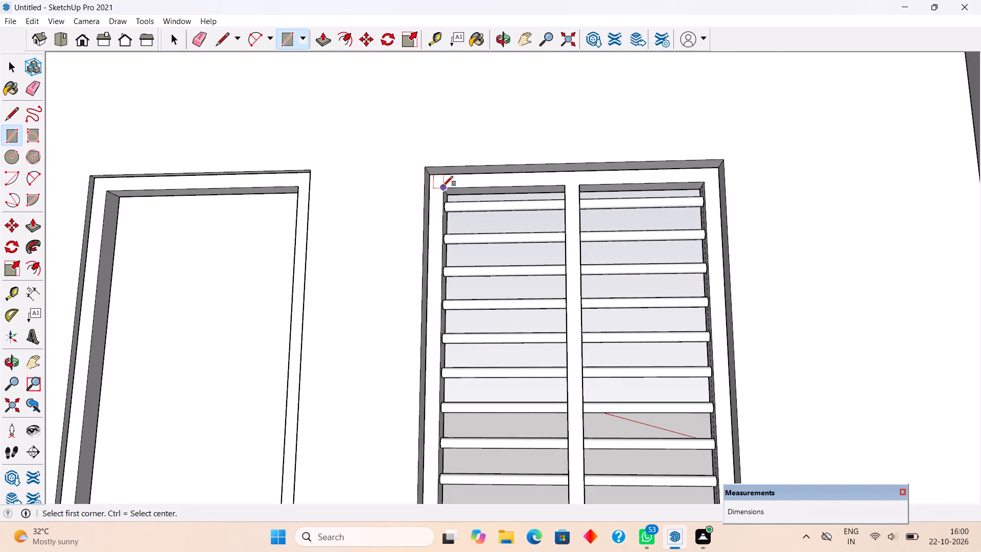
{"action": "left_click", "coordinate": [443, 186]}
{"action": "scroll", "coordinate": [449, 190], "scroll_direction": "down", "scroll_amount": 5}
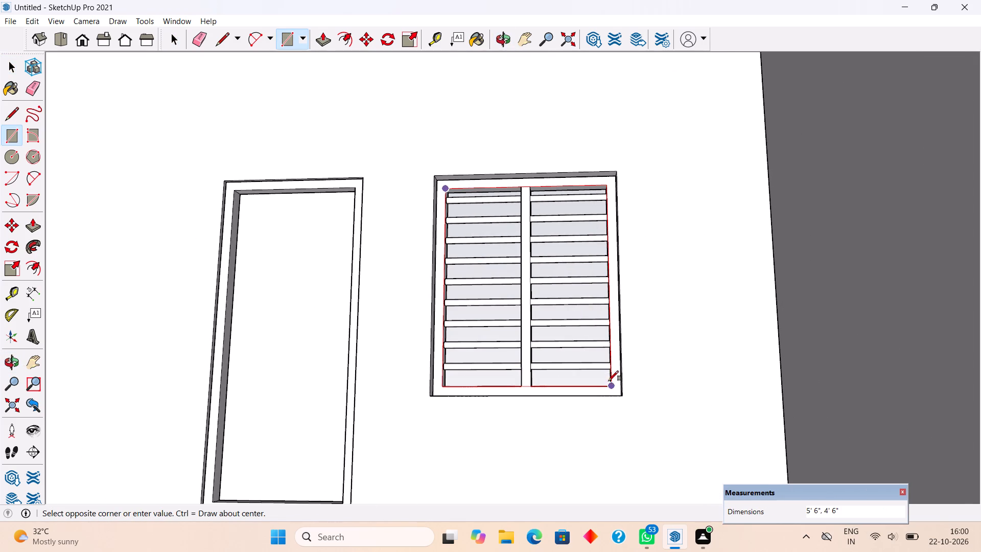
{"action": "left_click", "coordinate": [610, 386]}
Select the new rectangular pane with its edges and make it a group.
{"action": "key", "text": "space"}
{"action": "triple_click", "coordinate": [594, 361]}
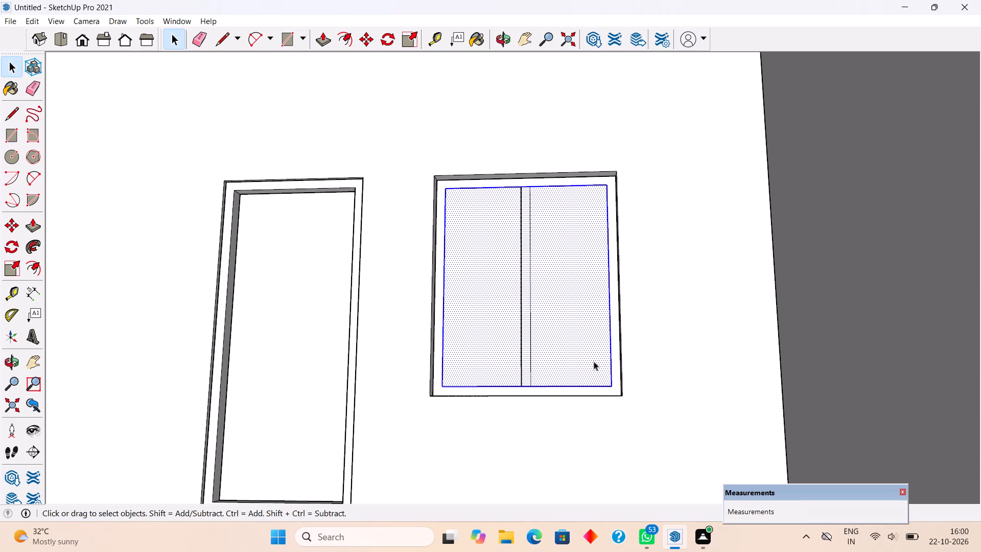
{"action": "right_click", "coordinate": [594, 361]}
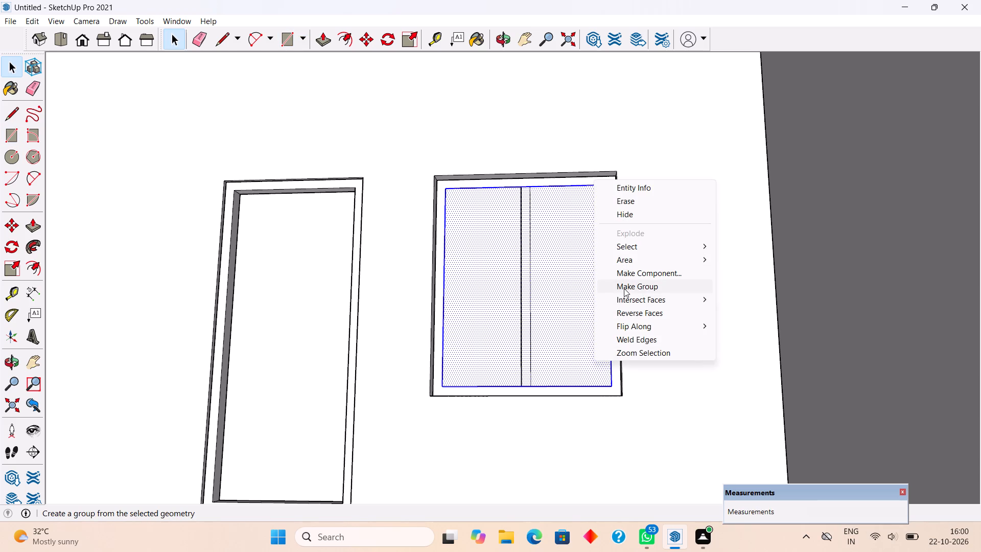
{"action": "left_click", "coordinate": [624, 288]}
Examine the building's front from outside, including the barred window, the grooved door and the other windows.
{"action": "scroll", "coordinate": [624, 288], "scroll_direction": "down", "scroll_amount": 11}
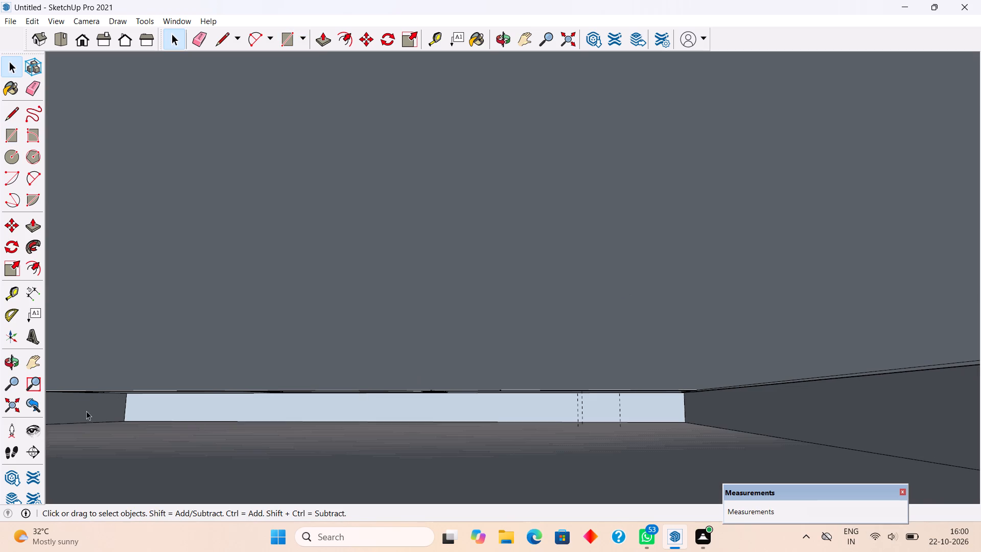
{"action": "left_click", "coordinate": [4, 407]}
{"action": "middle_click_drag", "start_coordinate": [235, 324], "coordinate": [786, 367]}
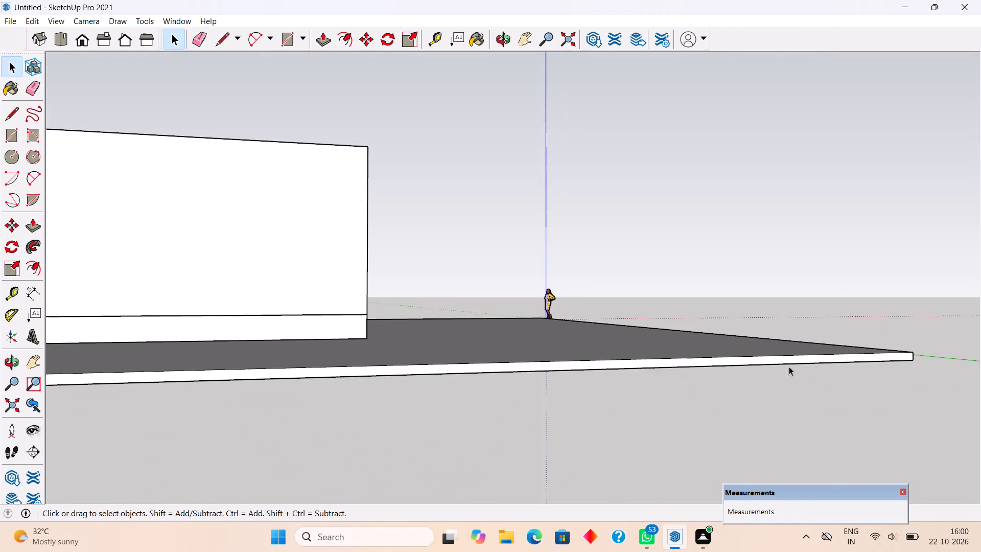
{"action": "scroll", "coordinate": [583, 341], "scroll_direction": "down", "scroll_amount": 12}
{"action": "middle_click_drag", "start_coordinate": [456, 326], "coordinate": [818, 350]}
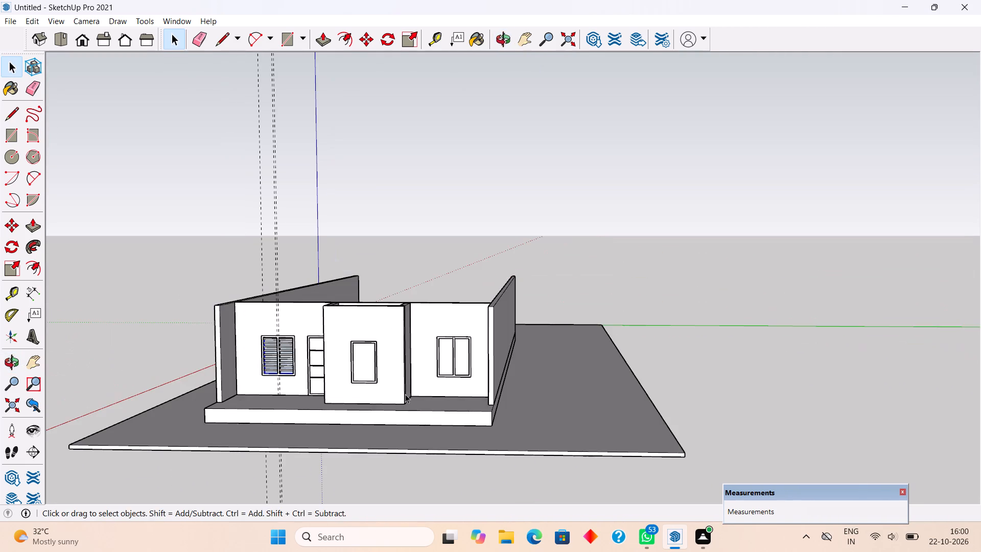
{"action": "middle_click_drag", "start_coordinate": [379, 390], "coordinate": [545, 370]}
{"action": "scroll", "coordinate": [340, 378], "scroll_direction": "up", "scroll_amount": 6}
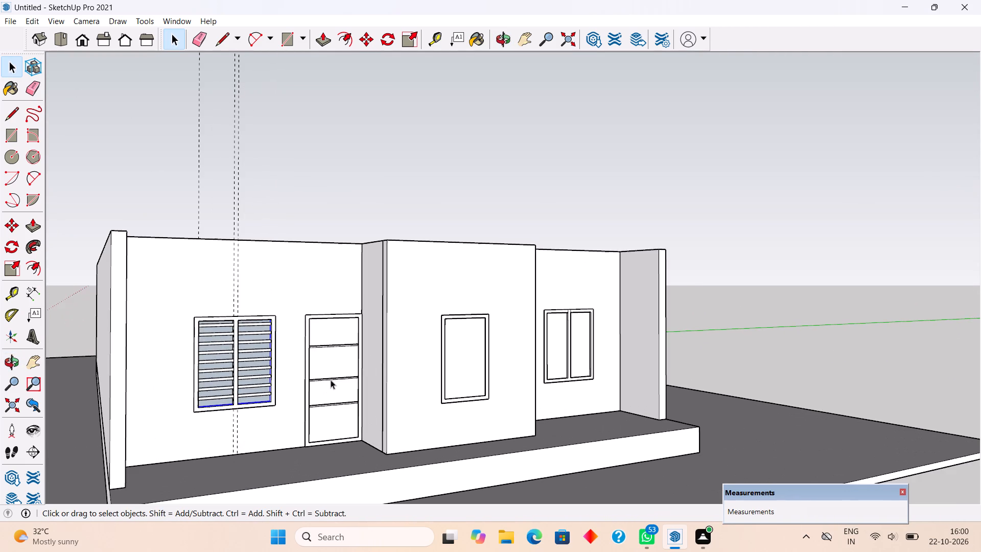
{"action": "middle_click_drag", "start_coordinate": [380, 347], "coordinate": [388, 384]}
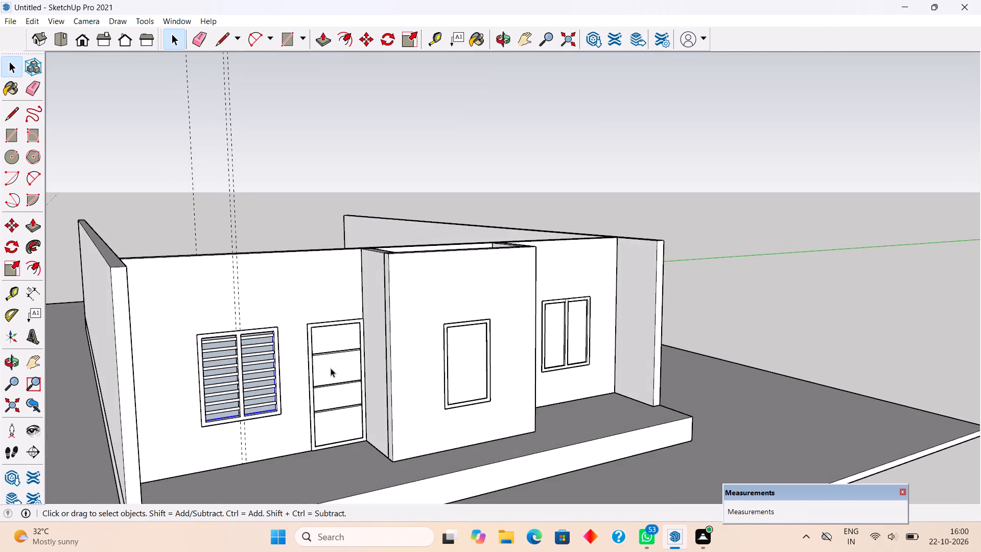
{"action": "scroll", "coordinate": [331, 368], "scroll_direction": "up", "scroll_amount": 5}
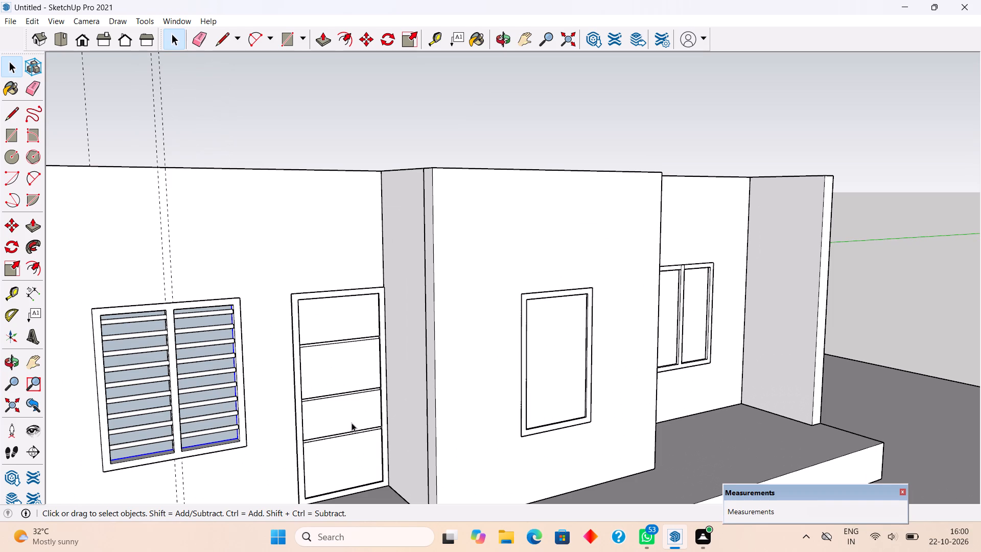
{"action": "scroll", "coordinate": [325, 457], "scroll_direction": "up", "scroll_amount": 2}
{"action": "middle_click_drag", "start_coordinate": [325, 457], "coordinate": [287, 432]}
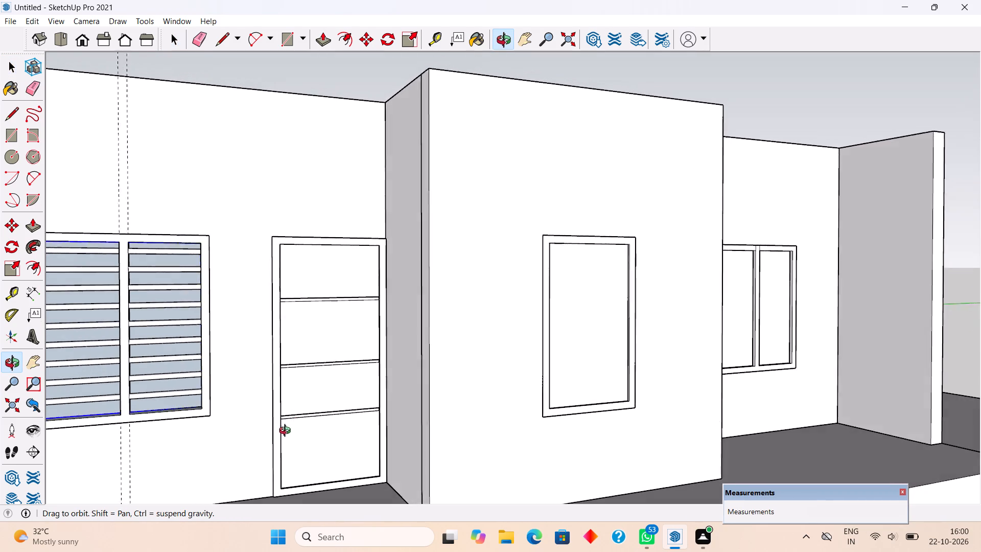
Draw a narrow upright handle rectangle about 2' 3" by 2" near the front door's window-side edge and extrude it 1.5".
{"action": "middle_click_drag", "start_coordinate": [287, 432], "coordinate": [291, 446]}
{"action": "key", "text": "r"}
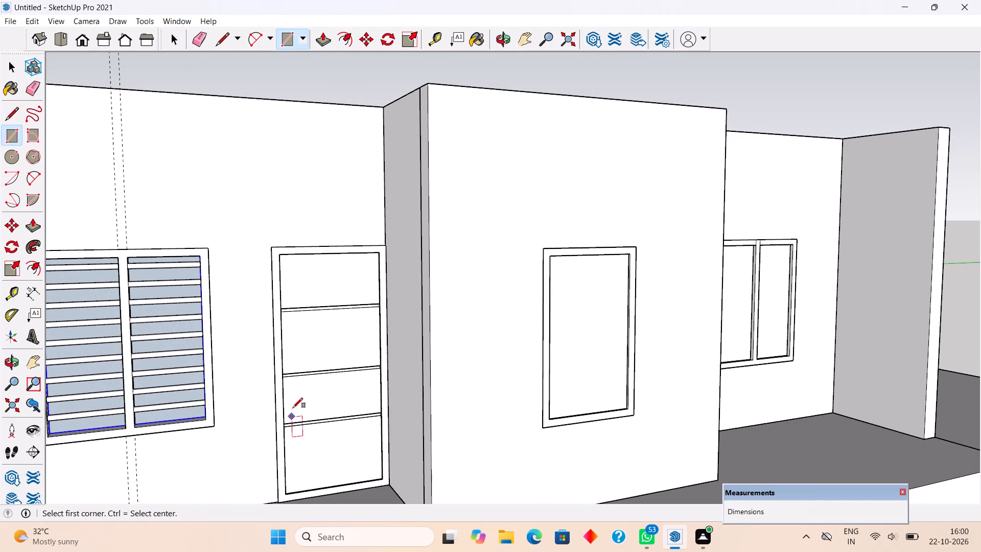
{"action": "left_click", "coordinate": [290, 343]}
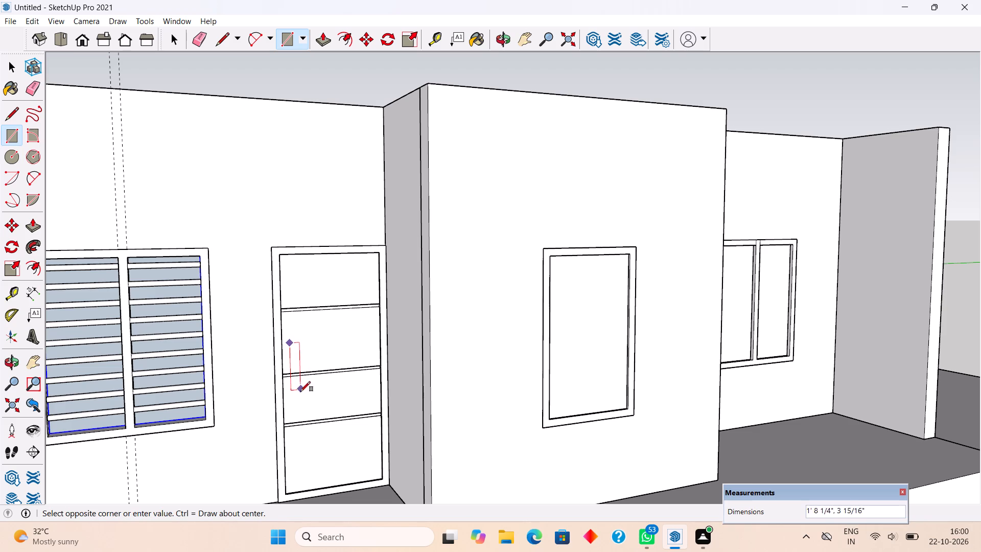
{"action": "scroll", "coordinate": [302, 410], "scroll_direction": "up", "scroll_amount": 5}
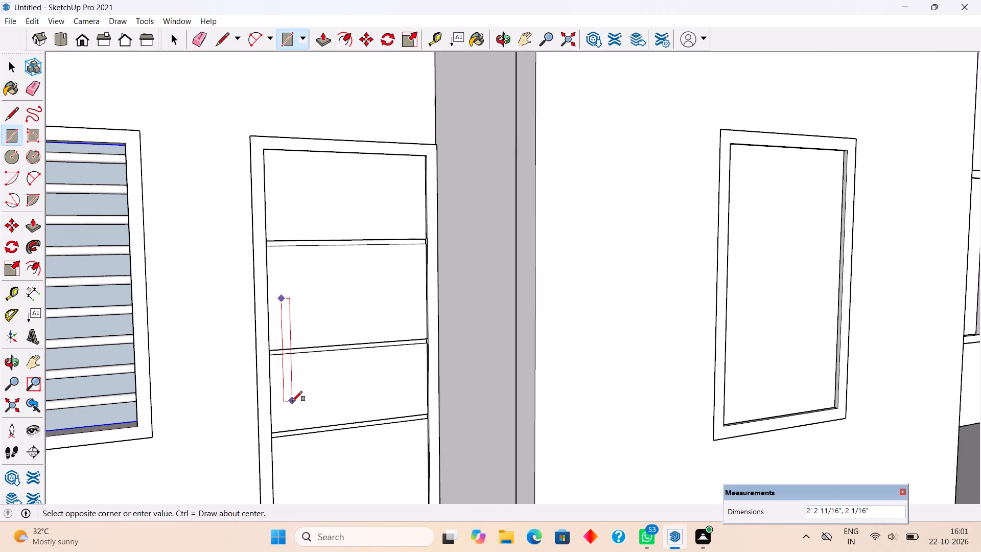
{"action": "left_click", "coordinate": [292, 401]}
{"action": "key", "text": "p"}
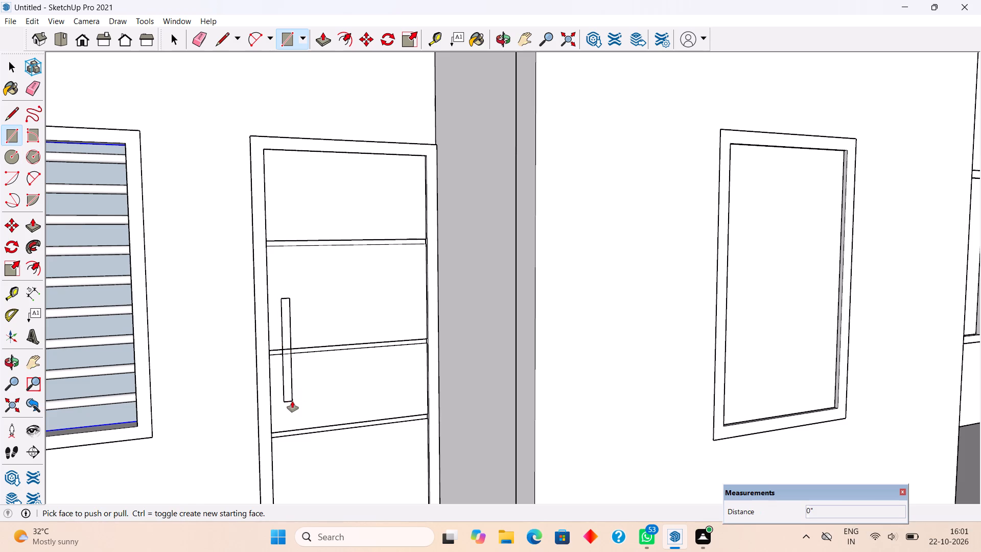
{"action": "left_click", "coordinate": [290, 390]}
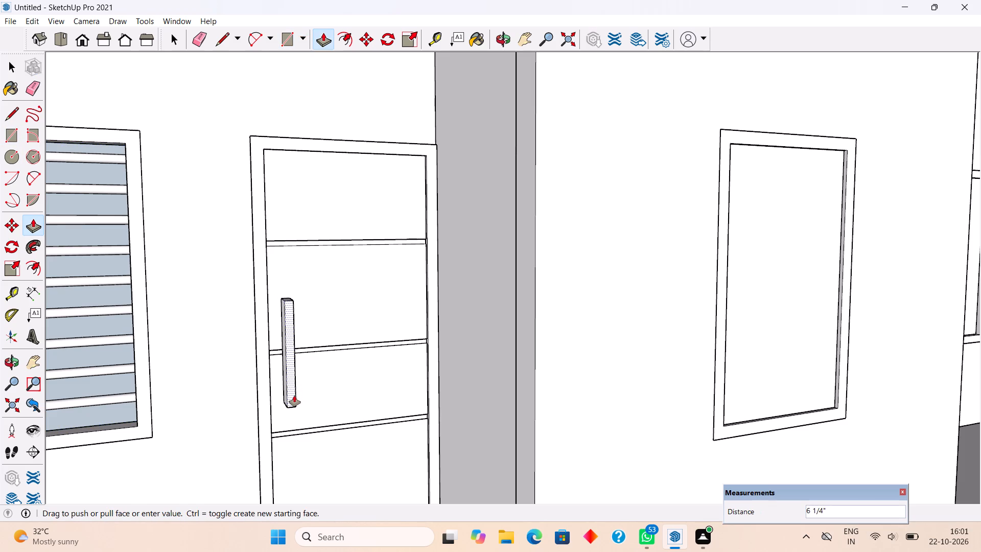
{"action": "type", "text": "1.5\""}
{"action": "key", "text": "Return"}
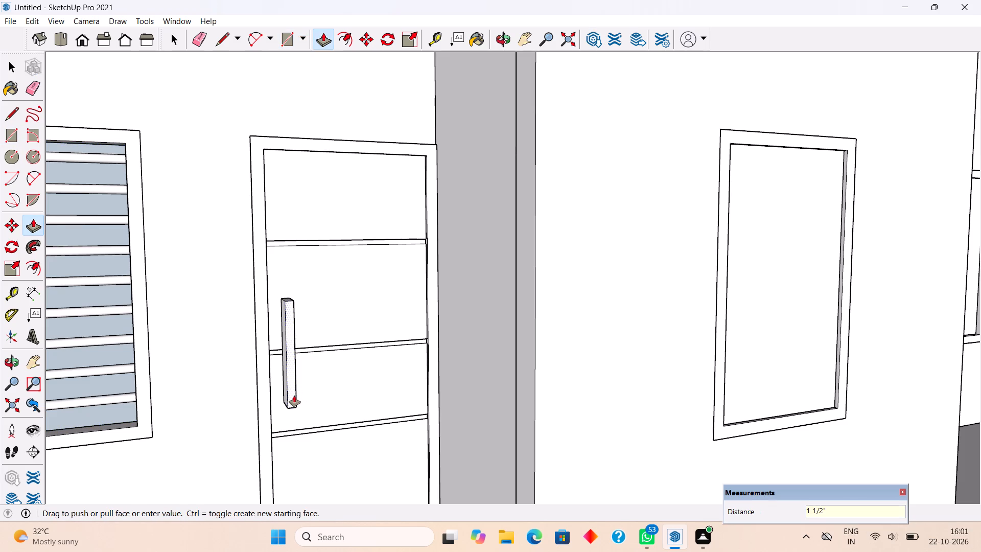
{"action": "key", "text": "space"}
Select the whole door handle and make it a group.
{"action": "left_click", "coordinate": [293, 383]}
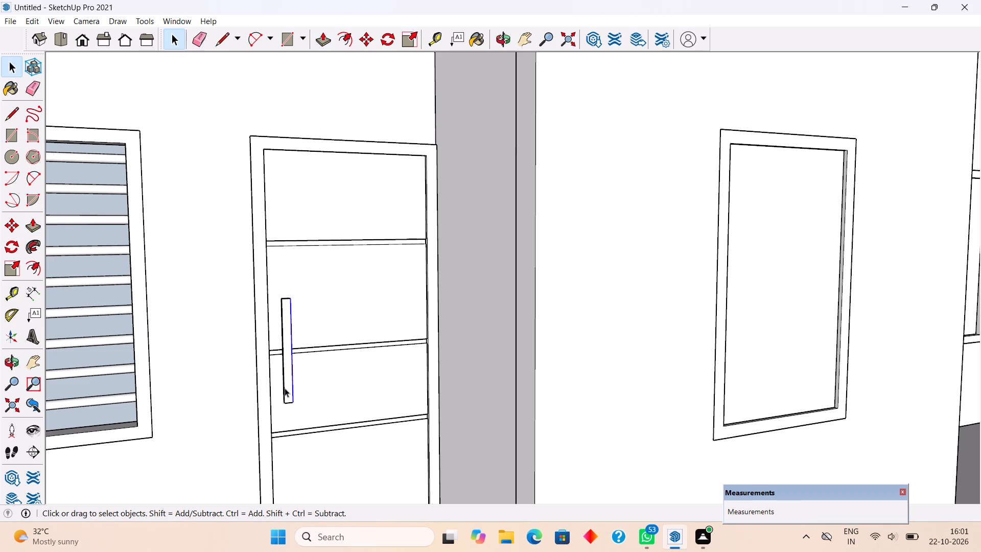
{"action": "triple_click", "coordinate": [287, 387]}
{"action": "right_click", "coordinate": [287, 386]}
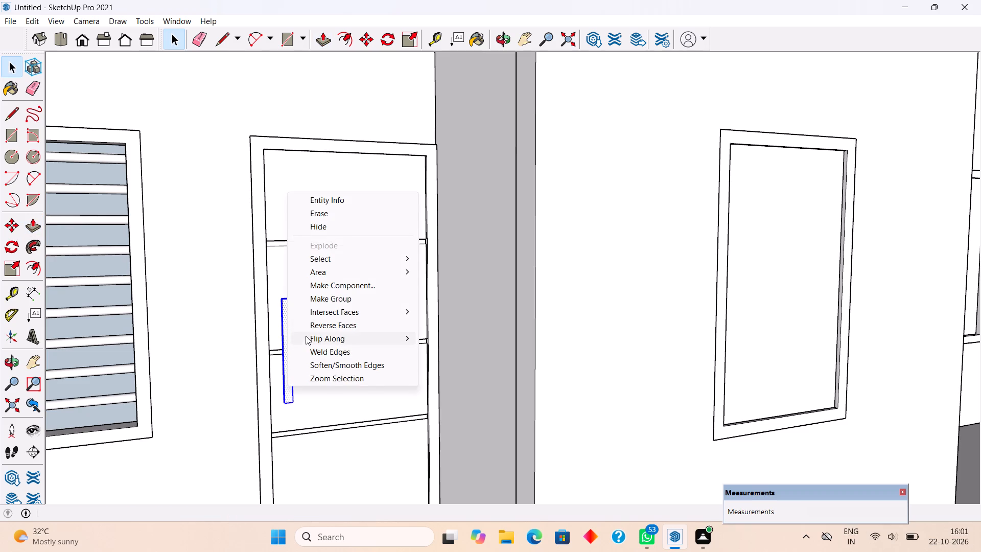
{"action": "left_click", "coordinate": [320, 297]}
Examine the building from the front, sides and above, including the door handle, wall tops and projecting front box.
{"action": "scroll", "coordinate": [320, 297], "scroll_direction": "down", "scroll_amount": 17}
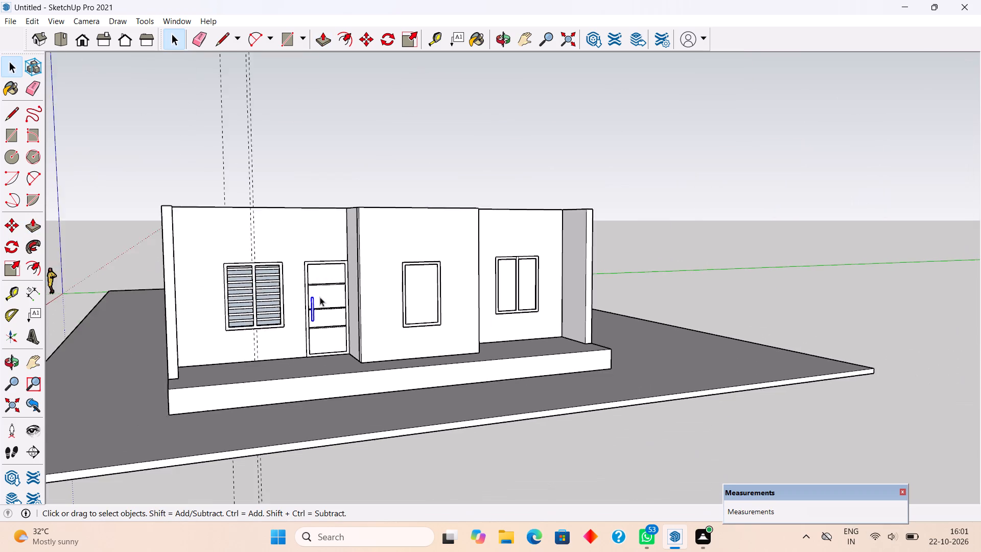
{"action": "left_click", "coordinate": [339, 160]}
{"action": "middle_click_drag", "start_coordinate": [338, 331], "coordinate": [230, 299]}
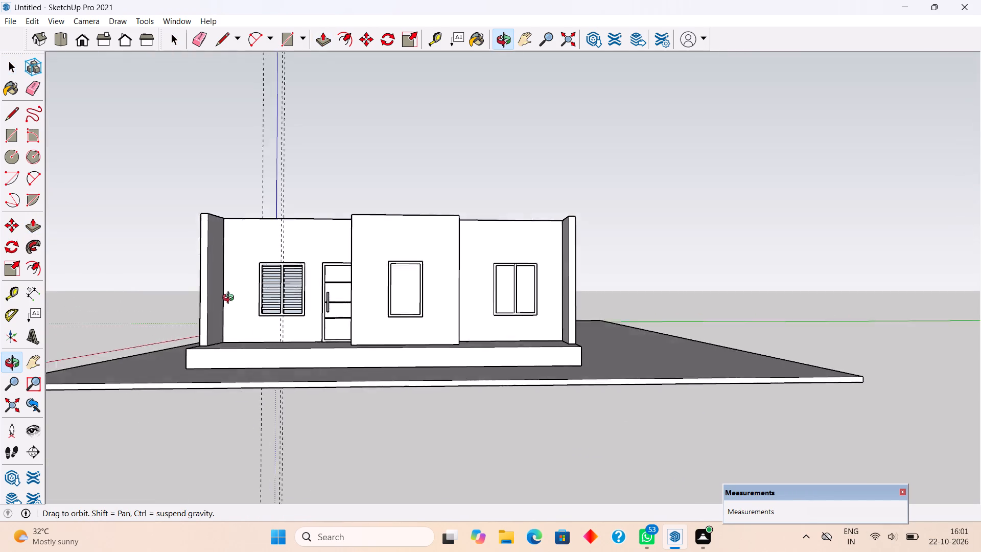
{"action": "middle_click_drag", "start_coordinate": [230, 299], "coordinate": [497, 349]}
{"action": "scroll", "coordinate": [505, 347], "scroll_direction": "down", "scroll_amount": 4}
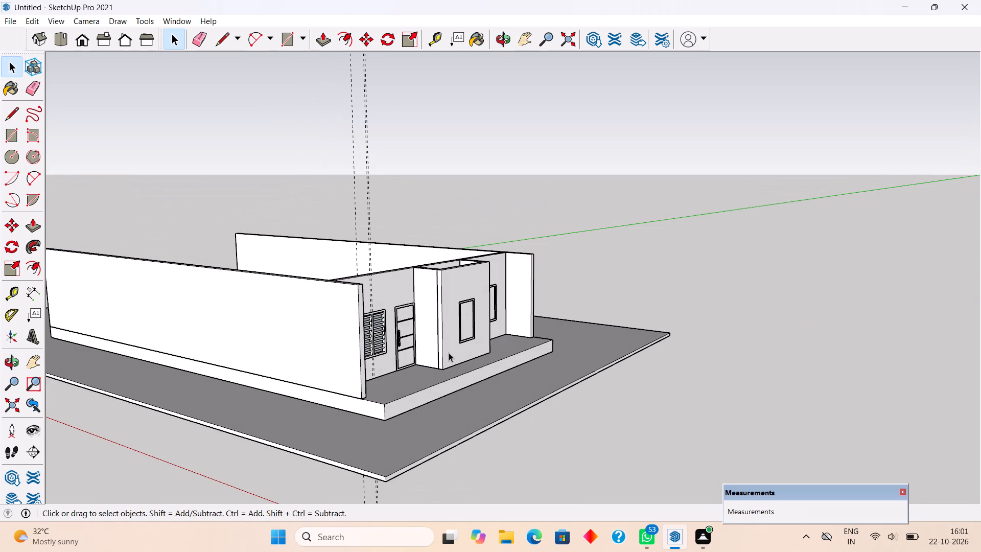
{"action": "scroll", "coordinate": [449, 353], "scroll_direction": "down", "scroll_amount": 2}
{"action": "middle_click_drag", "start_coordinate": [448, 355], "coordinate": [629, 392]}
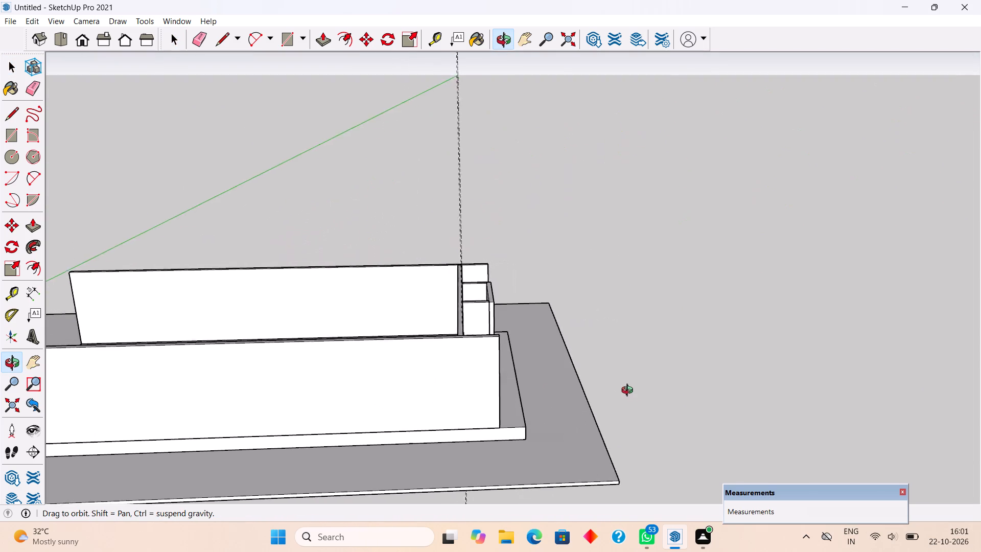
{"action": "middle_click_drag", "start_coordinate": [629, 392], "coordinate": [606, 376]}
{"action": "scroll", "coordinate": [606, 348], "scroll_direction": "down", "scroll_amount": 7}
{"action": "middle_click_drag", "start_coordinate": [509, 342], "coordinate": [485, 419]}
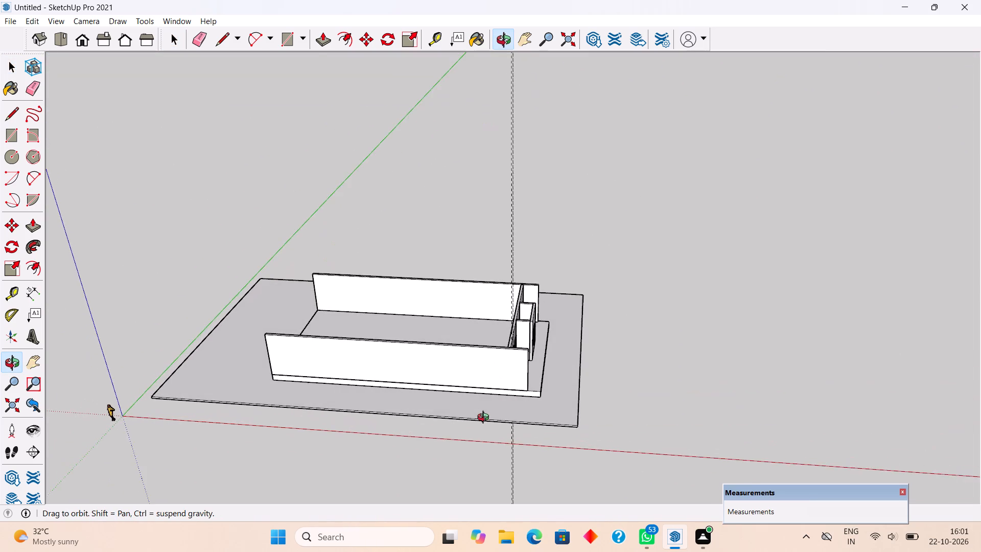
{"action": "middle_click_drag", "start_coordinate": [485, 419], "coordinate": [516, 402]}
{"action": "scroll", "coordinate": [518, 402], "scroll_direction": "up", "scroll_amount": 4}
{"action": "scroll", "coordinate": [547, 353], "scroll_direction": "up", "scroll_amount": 8}
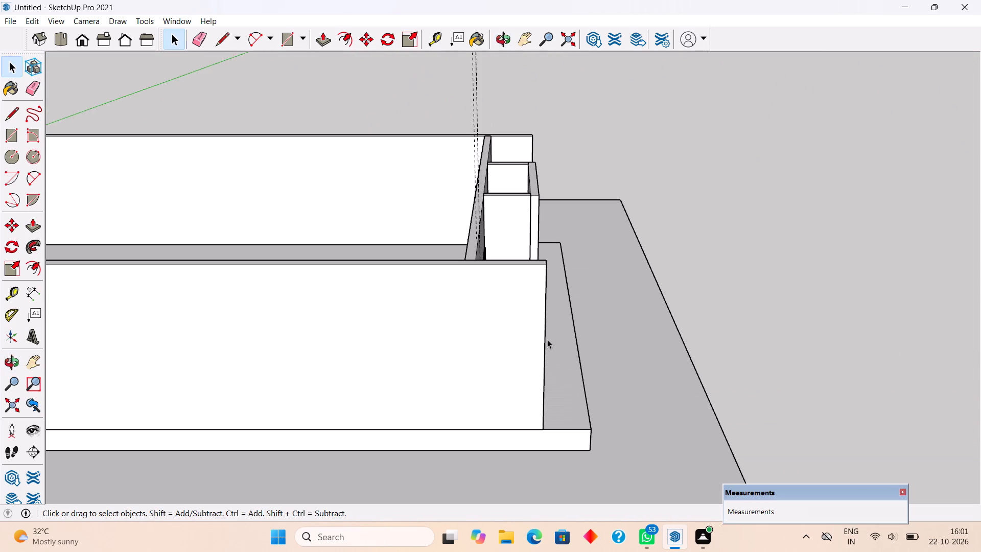
{"action": "middle_click_drag", "start_coordinate": [540, 326], "coordinate": [531, 466]}
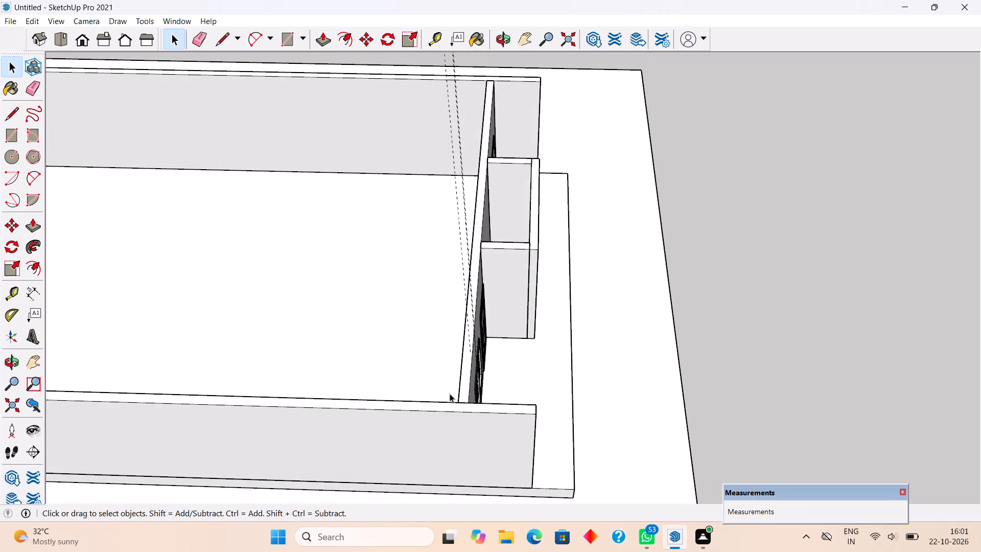
{"action": "scroll", "coordinate": [450, 394], "scroll_direction": "up", "scroll_amount": 3}
{"action": "key", "text": "t"}
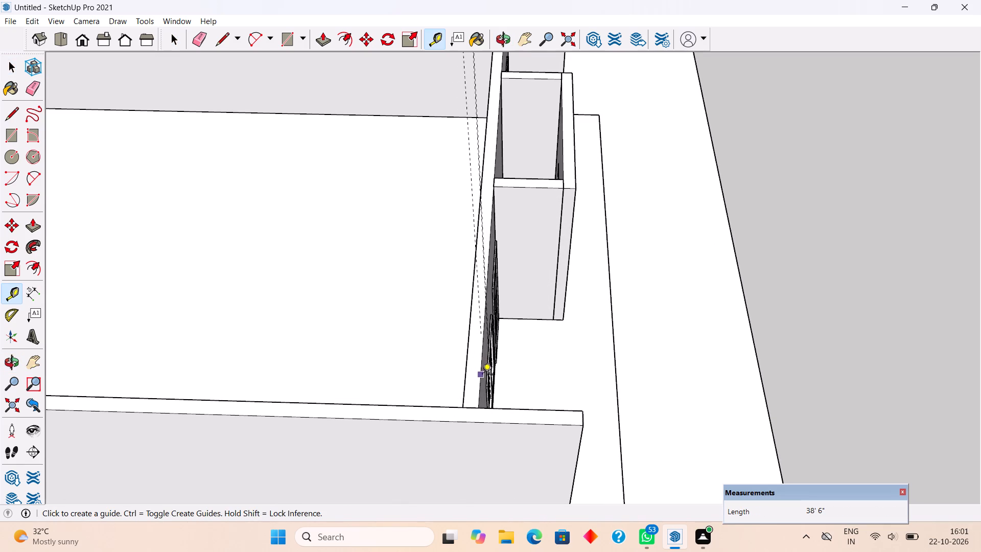
{"action": "middle_click_drag", "start_coordinate": [579, 370], "coordinate": [246, 286]}
{"action": "scroll", "coordinate": [237, 283], "scroll_direction": "down", "scroll_amount": 4}
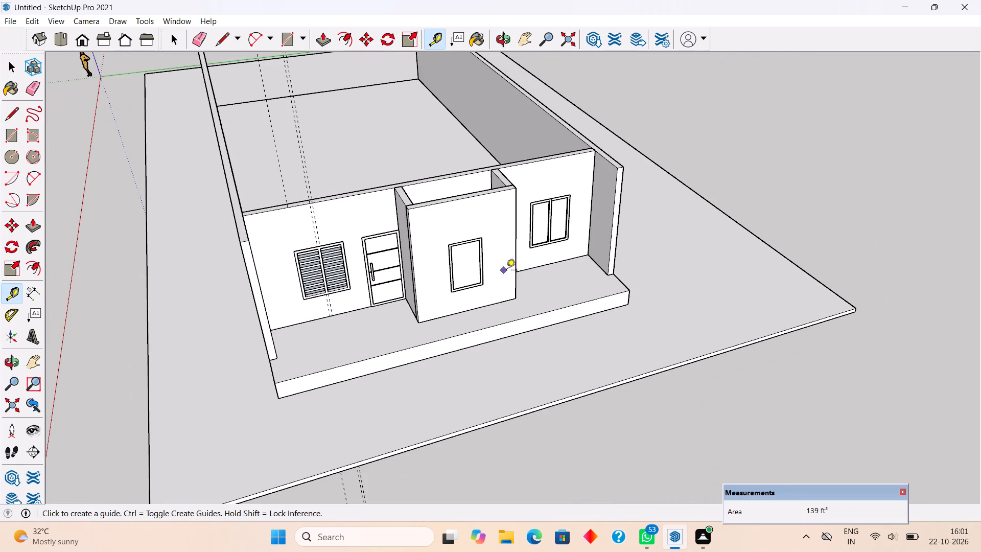
{"action": "key", "text": "space"}
{"action": "middle_click_drag", "start_coordinate": [563, 232], "coordinate": [543, 189]}
{"action": "scroll", "coordinate": [539, 185], "scroll_direction": "down", "scroll_amount": 3}
{"action": "middle_click_drag", "start_coordinate": [681, 318], "coordinate": [627, 213]}
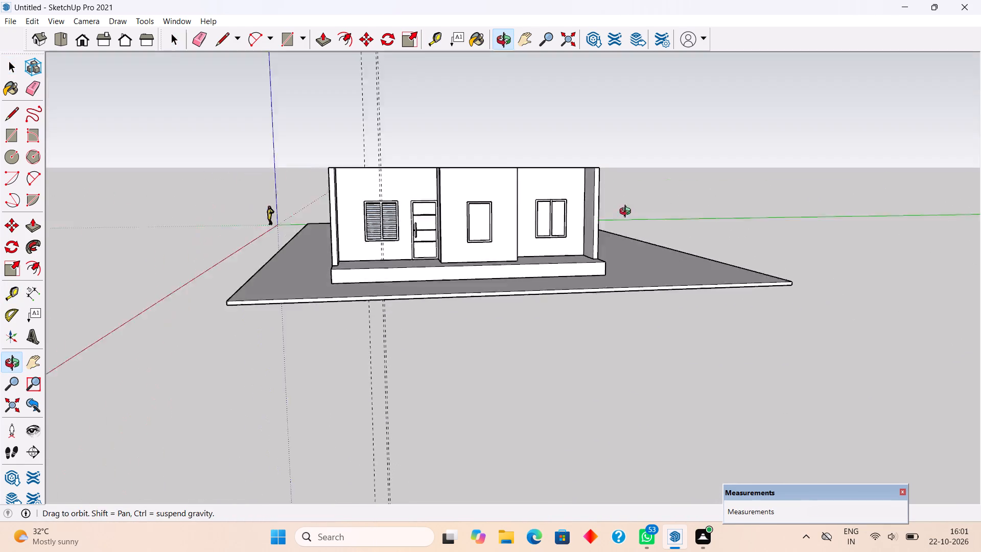
{"action": "middle_click_drag", "start_coordinate": [627, 213], "coordinate": [618, 194]}
{"action": "scroll", "coordinate": [591, 133], "scroll_direction": "up", "scroll_amount": 5}
{"action": "scroll", "coordinate": [598, 209], "scroll_direction": "down", "scroll_amount": 1}
{"action": "middle_click_drag", "start_coordinate": [590, 225], "coordinate": [463, 313]}
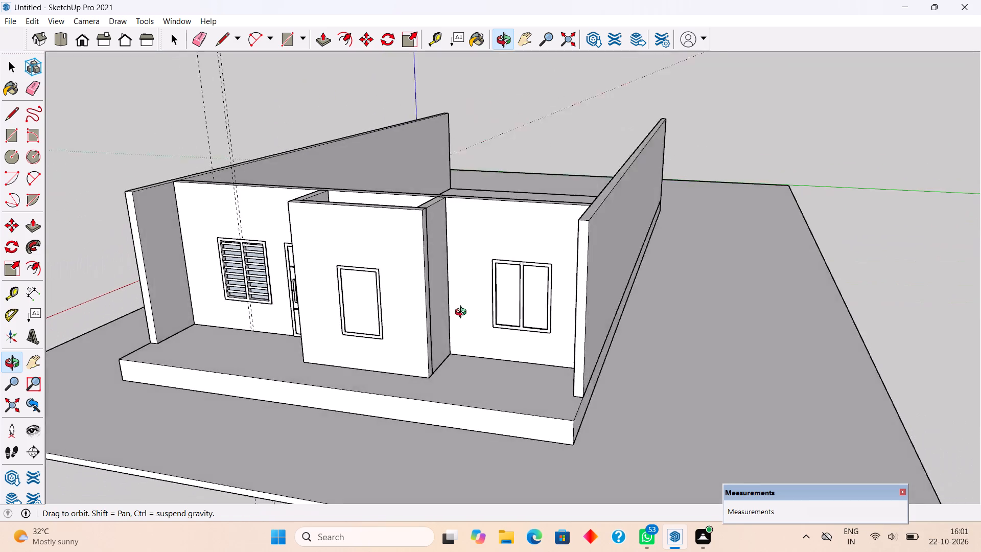
{"action": "middle_click_drag", "start_coordinate": [463, 313], "coordinate": [374, 313]}
{"action": "scroll", "coordinate": [620, 202], "scroll_direction": "up", "scroll_amount": 3}
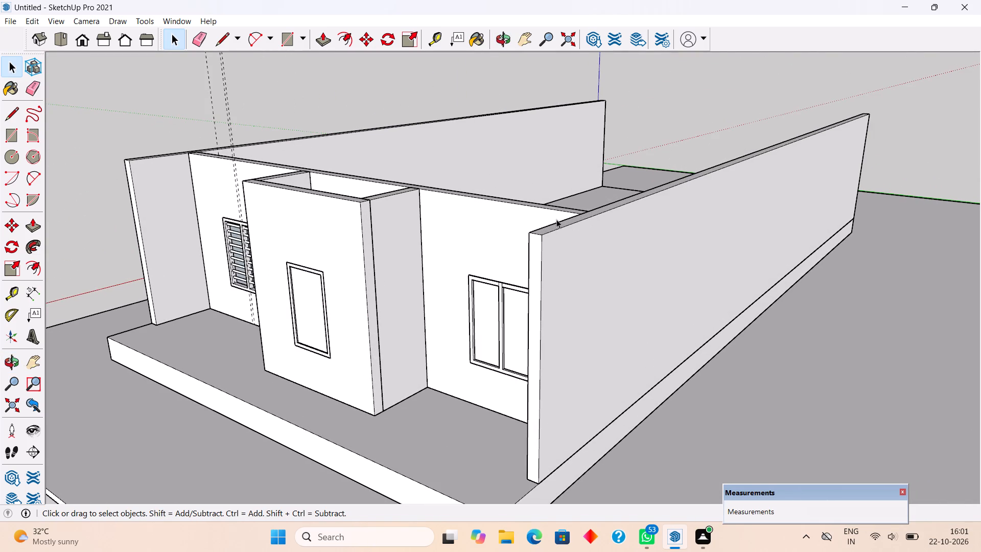
Place a horizontal guide 12' above the bottom edge of the front wall containing the two-pane window.
{"action": "key", "text": "t"}
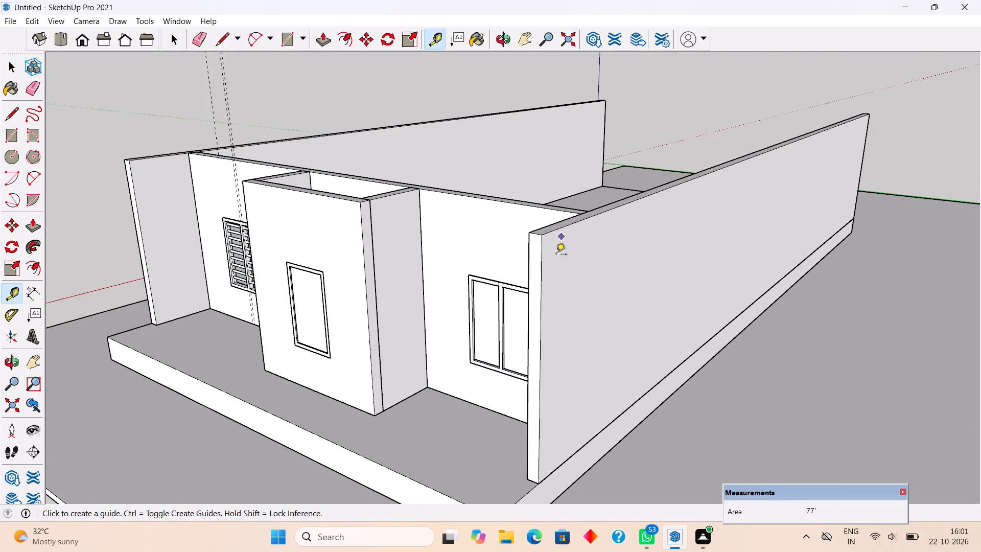
{"action": "middle_click_drag", "start_coordinate": [502, 347], "coordinate": [657, 304]}
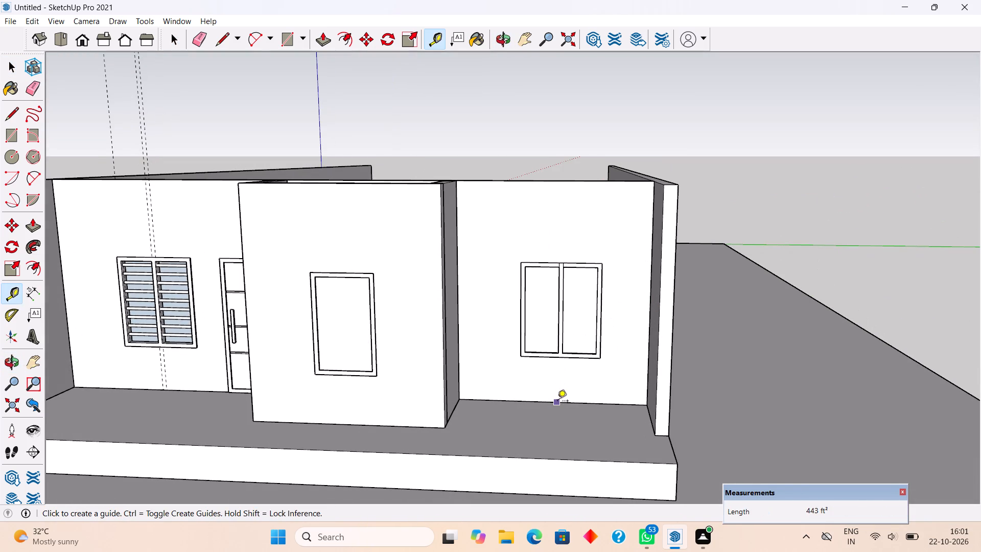
{"action": "left_click", "coordinate": [557, 402]}
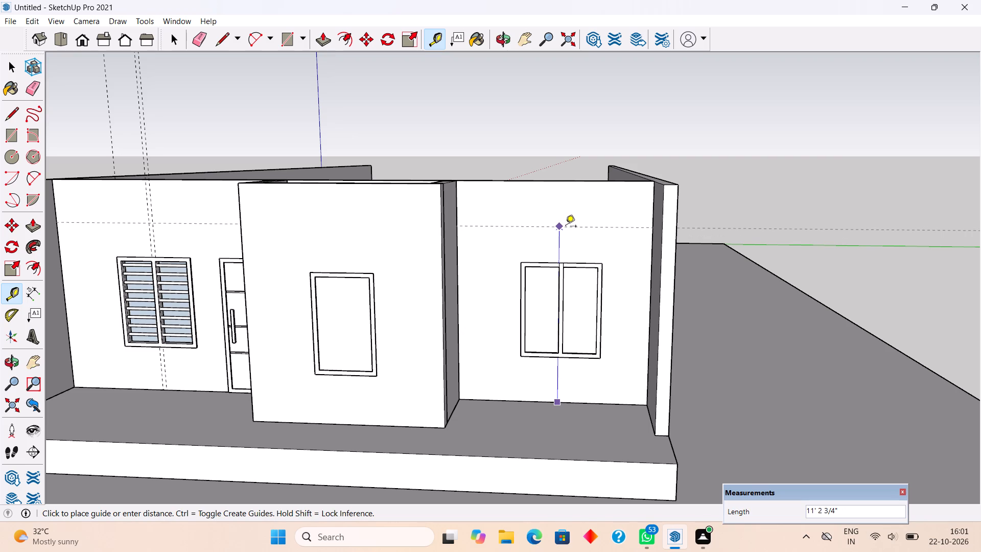
{"action": "type", "text": "12'"}
{"action": "key", "text": "Return"}
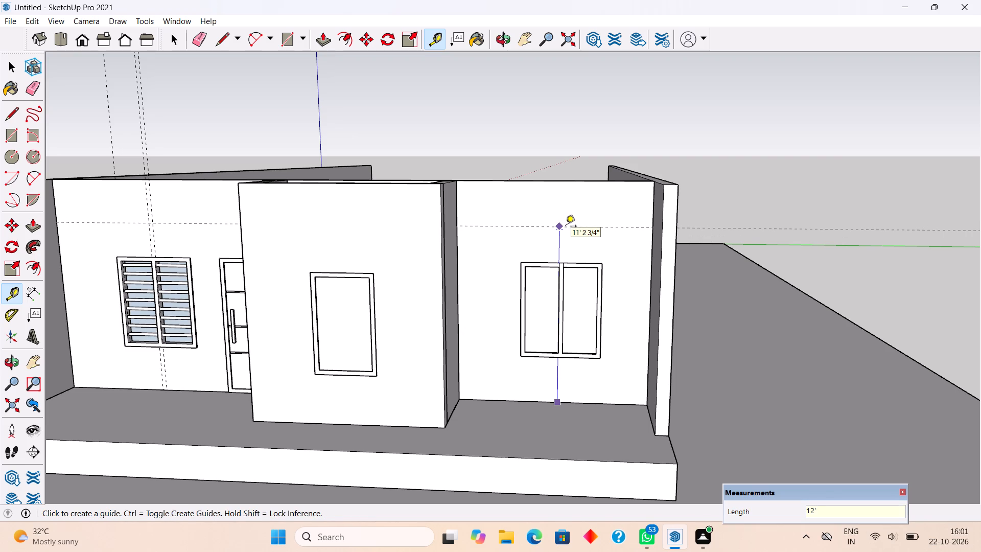
Add a second horizontal guide 6" below the 12' guide on the front wall.
{"action": "left_click", "coordinate": [587, 215]}
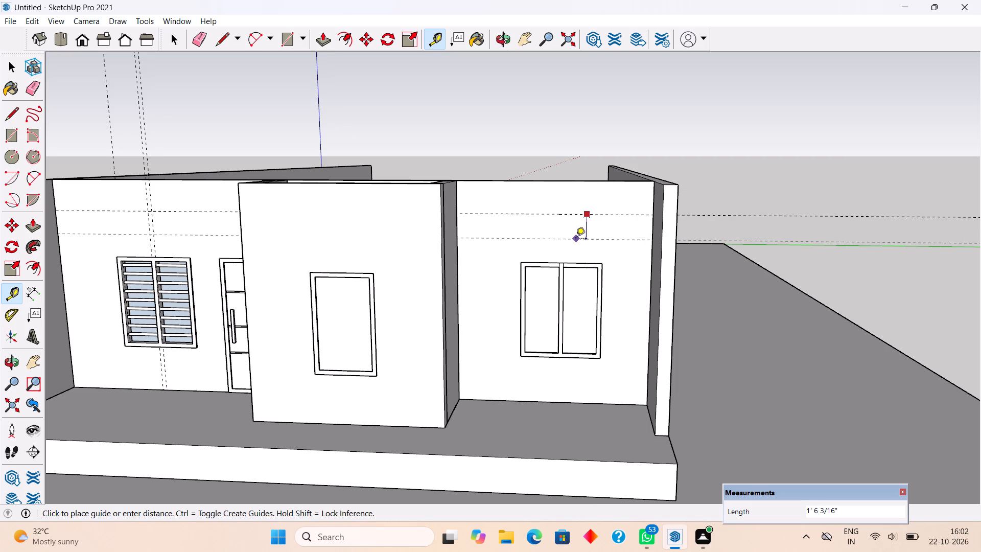
{"action": "type", "text": "6\""}
{"action": "key", "text": "Return"}
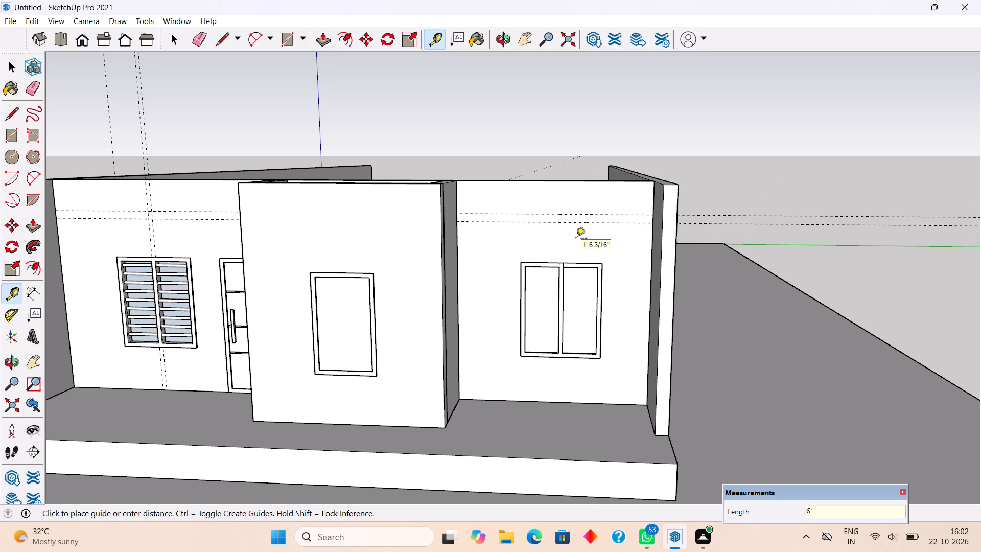
{"action": "key", "text": "space"}
Lower the top of the front wall holding the door and windows by 2' 6" to the lower guide.
{"action": "scroll", "coordinate": [576, 239], "scroll_direction": "down", "scroll_amount": 6}
{"action": "middle_click_drag", "start_coordinate": [587, 208], "coordinate": [483, 294]}
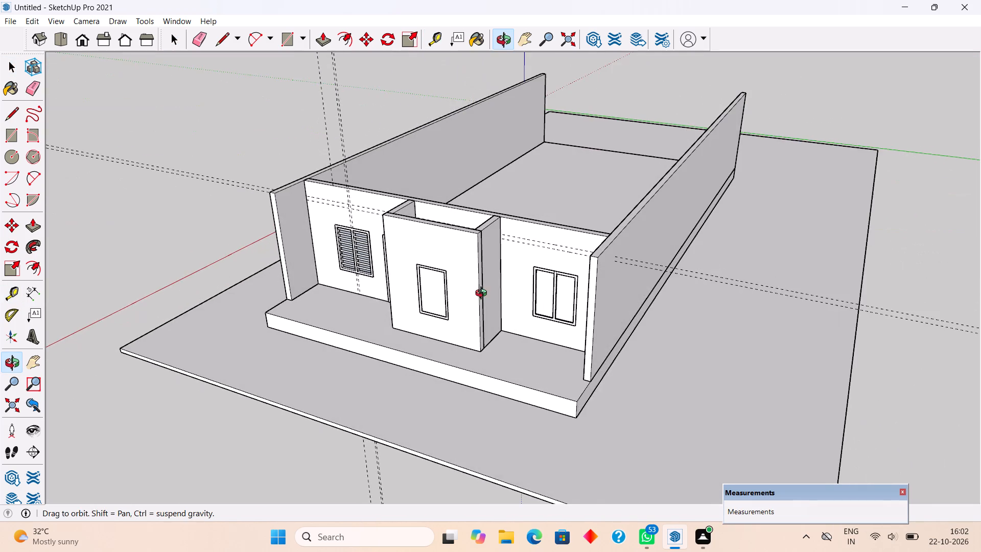
{"action": "middle_click_drag", "start_coordinate": [483, 294], "coordinate": [483, 295]}
{"action": "scroll", "coordinate": [609, 224], "scroll_direction": "up", "scroll_amount": 4}
{"action": "triple_click", "coordinate": [545, 235]}
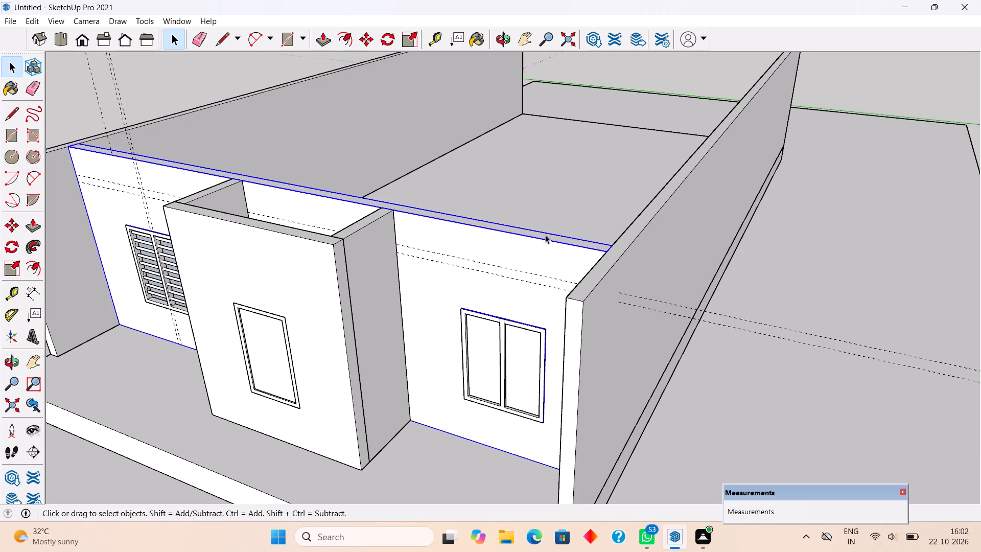
{"action": "key", "text": "p"}
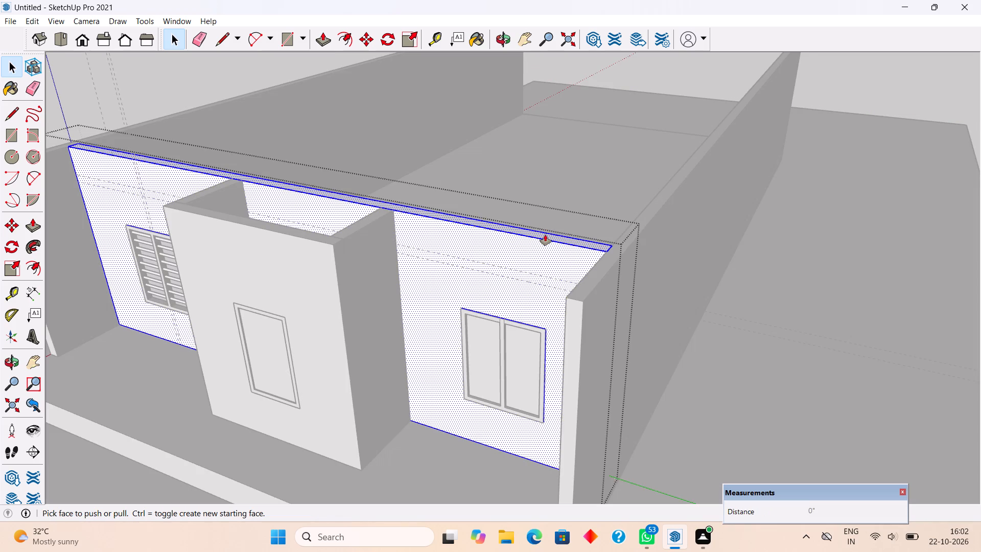
{"action": "left_click", "coordinate": [545, 235]}
{"action": "left_click", "coordinate": [538, 282]}
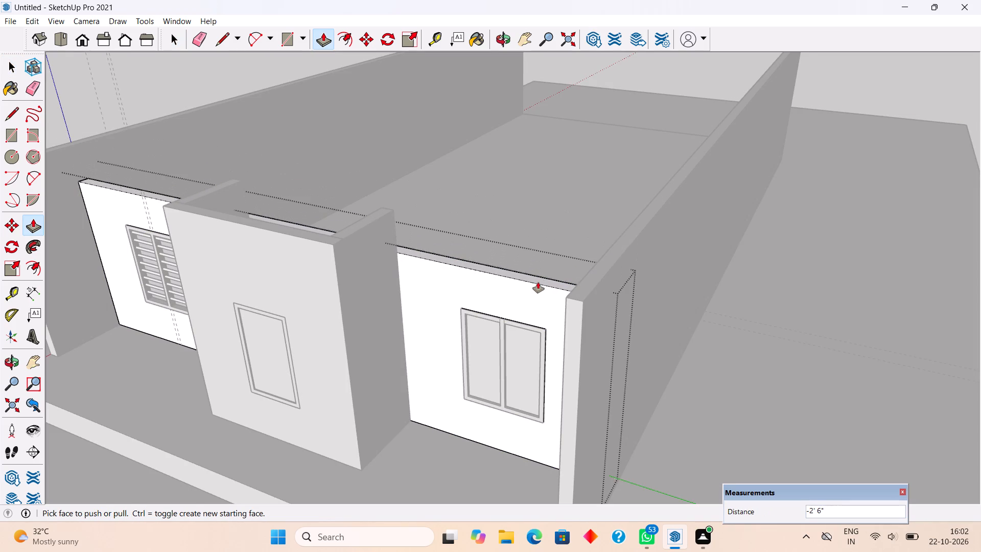
{"action": "key", "text": "space"}
{"action": "left_click", "coordinate": [638, 220]}
Lower the top of the long side wall next to the two-pane window by 2' 6".
{"action": "left_click", "coordinate": [645, 225]}
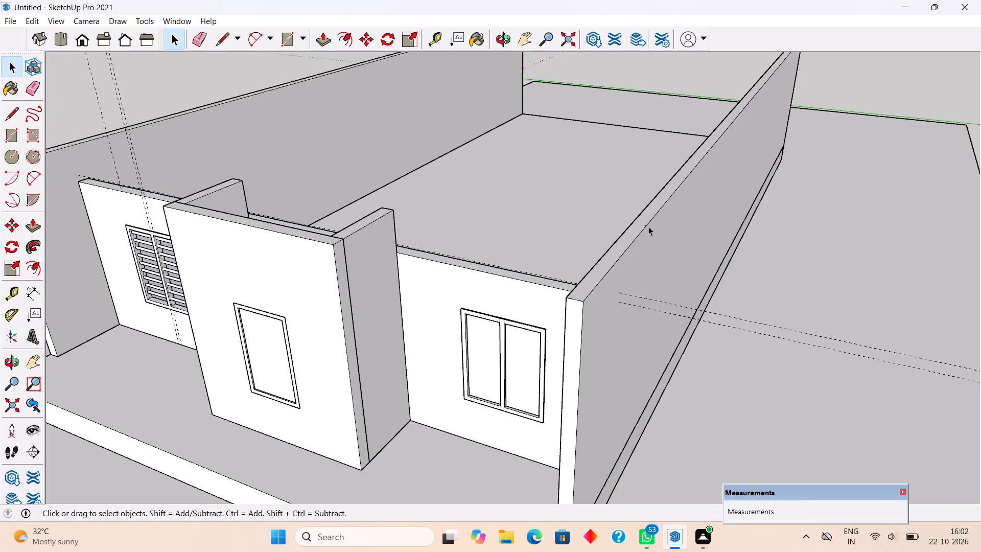
{"action": "triple_click", "coordinate": [637, 233]}
{"action": "key", "text": "p"}
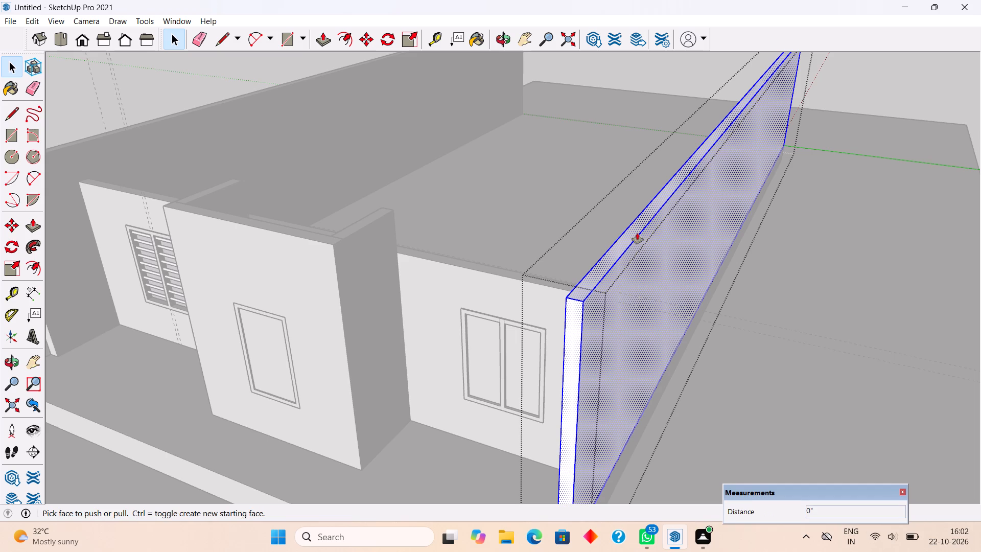
{"action": "left_click", "coordinate": [627, 244]}
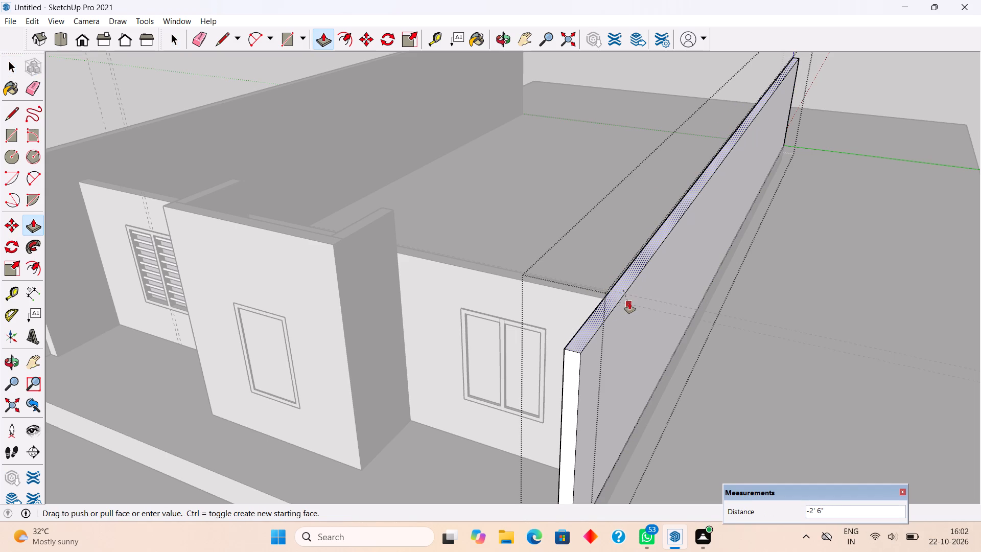
{"action": "left_click", "coordinate": [630, 303]}
{"action": "scroll", "coordinate": [630, 302], "scroll_direction": "down", "scroll_amount": 6}
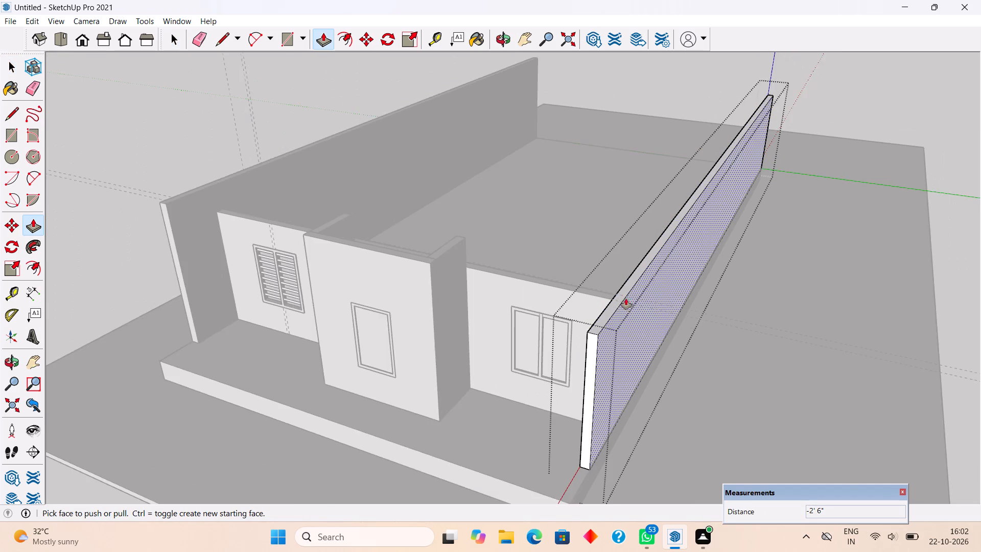
{"action": "key", "text": "space"}
Lower the top of the projecting room's short side wall nearest the two-pane window by 2' 6".
{"action": "triple_click", "coordinate": [465, 264]}
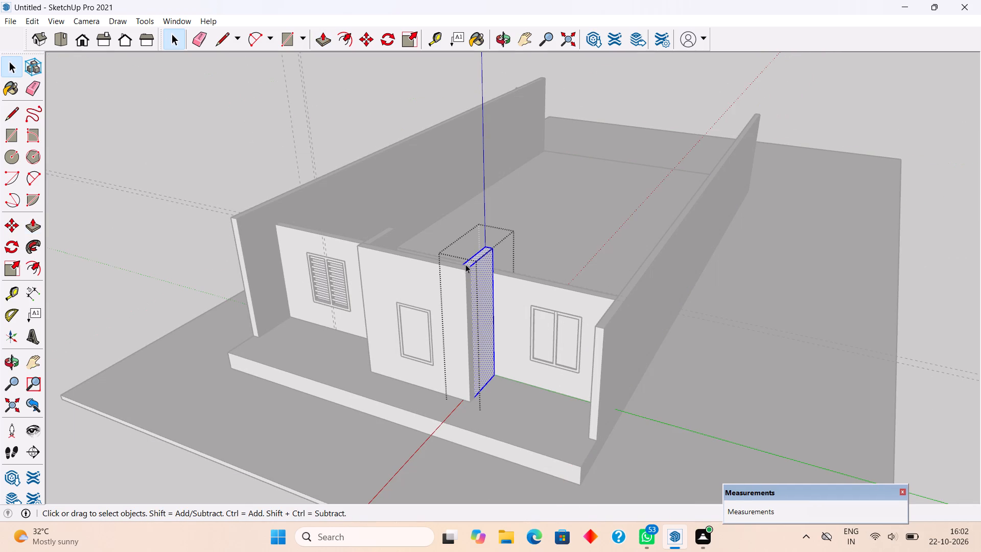
{"action": "key", "text": "p"}
{"action": "left_click", "coordinate": [476, 261]}
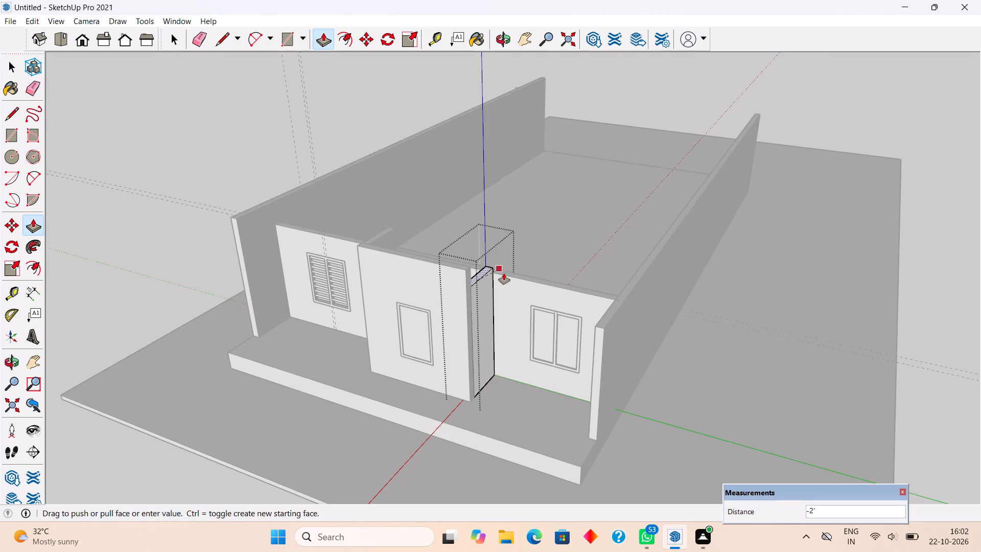
{"action": "left_click", "coordinate": [530, 282]}
{"action": "key", "text": "space"}
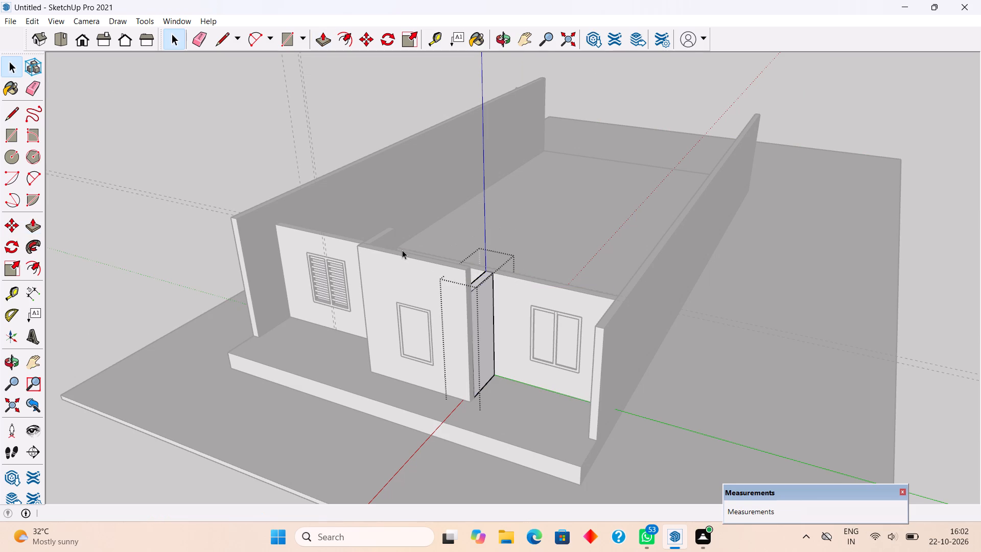
Lower the top of the projecting room's front wall by 2' 6" to match the main front wall.
{"action": "double_click", "coordinate": [401, 257]}
{"action": "left_click", "coordinate": [401, 257]}
{"action": "key", "text": "p"}
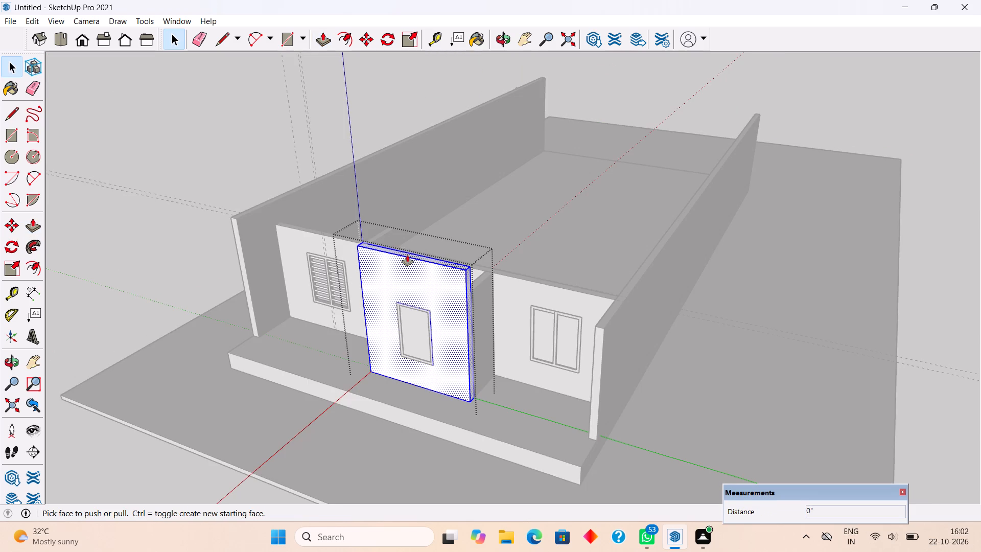
{"action": "left_click", "coordinate": [412, 254]}
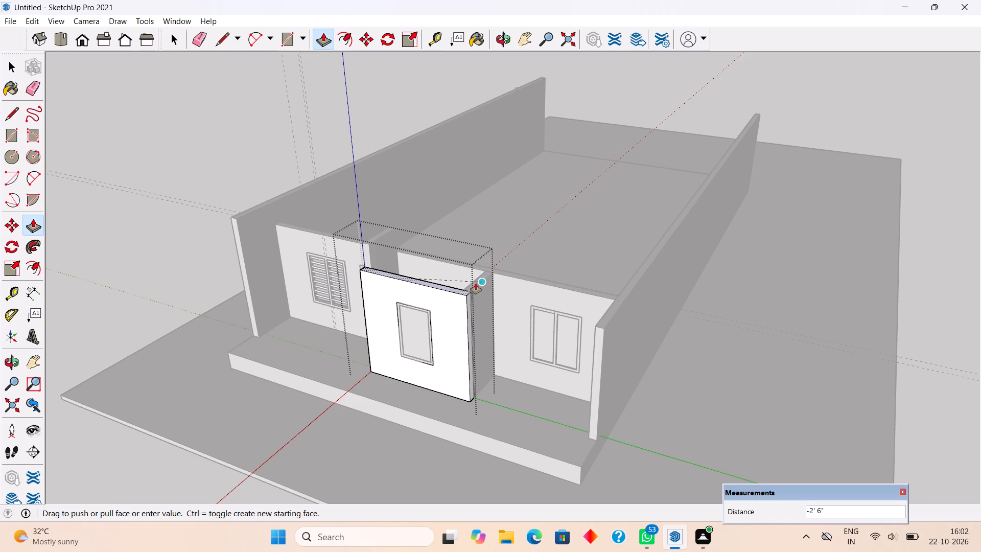
{"action": "left_click", "coordinate": [476, 283]}
{"action": "key", "text": "space"}
Lower the top of the projecting room's other short side wall, beside the front door, by 2' 6".
{"action": "middle_click_drag", "start_coordinate": [438, 304], "coordinate": [459, 323]}
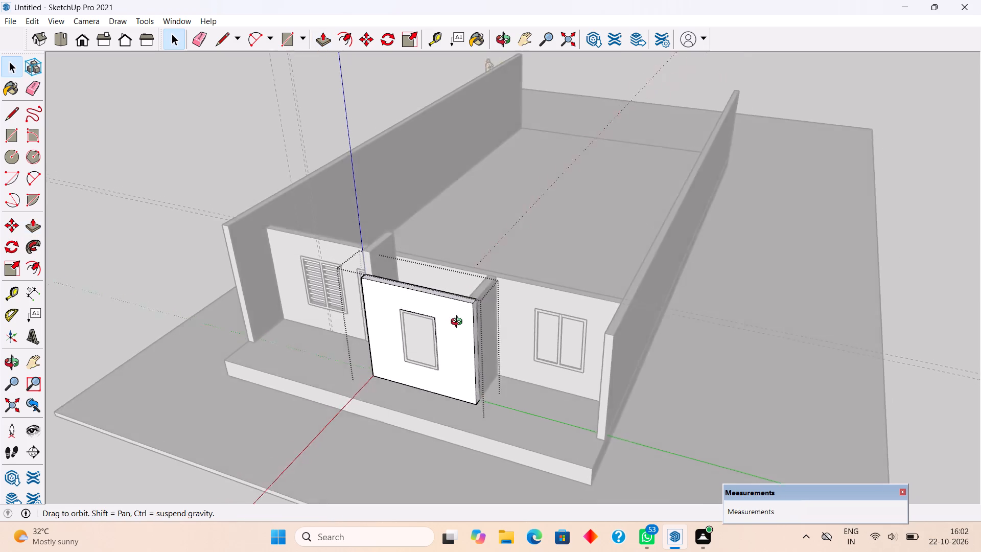
{"action": "middle_click_drag", "start_coordinate": [459, 323], "coordinate": [502, 343]}
{"action": "scroll", "coordinate": [394, 265], "scroll_direction": "up", "scroll_amount": 3}
{"action": "double_click", "coordinate": [377, 256]}
{"action": "left_click", "coordinate": [377, 256]}
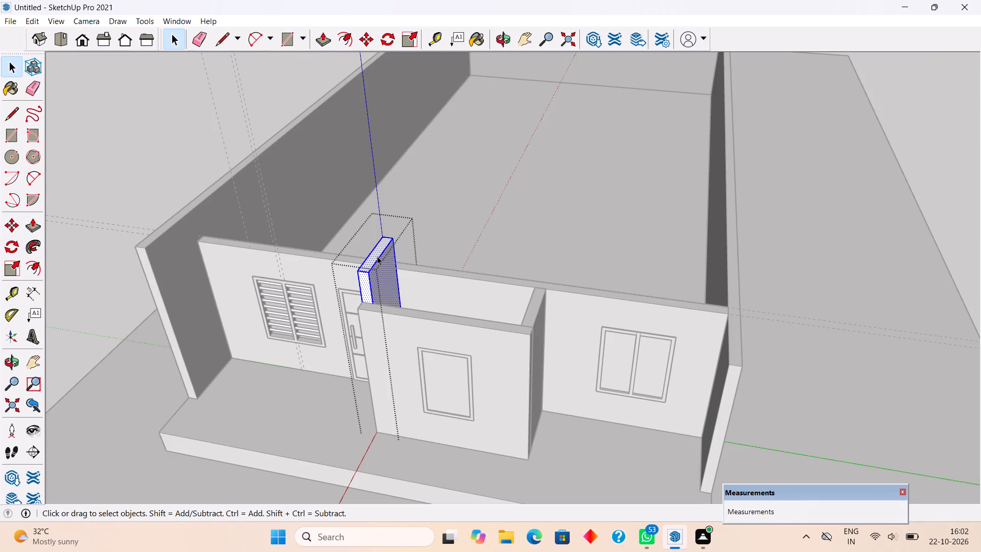
{"action": "key", "text": "p"}
{"action": "left_click", "coordinate": [377, 256]}
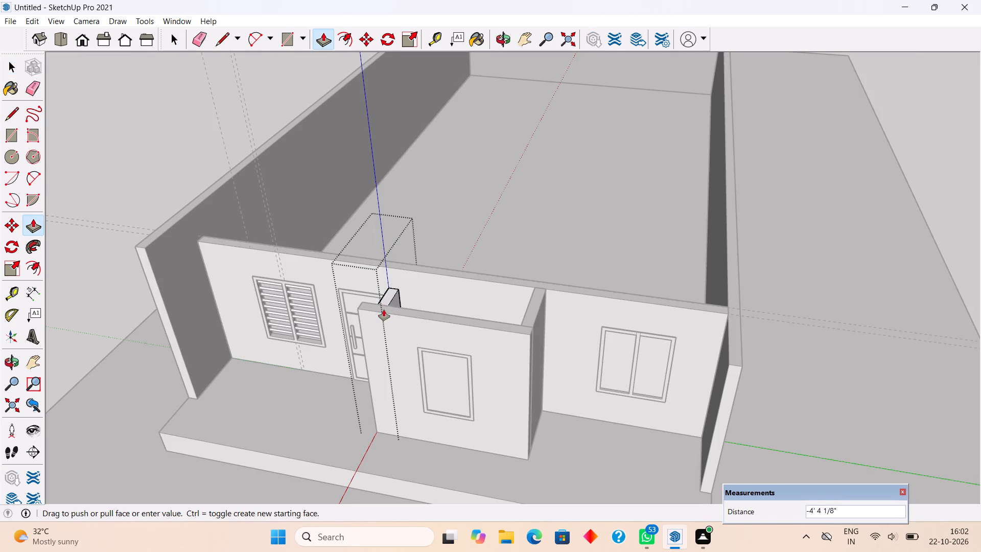
{"action": "left_click", "coordinate": [396, 314]}
{"action": "scroll", "coordinate": [397, 312], "scroll_direction": "down", "scroll_amount": 6}
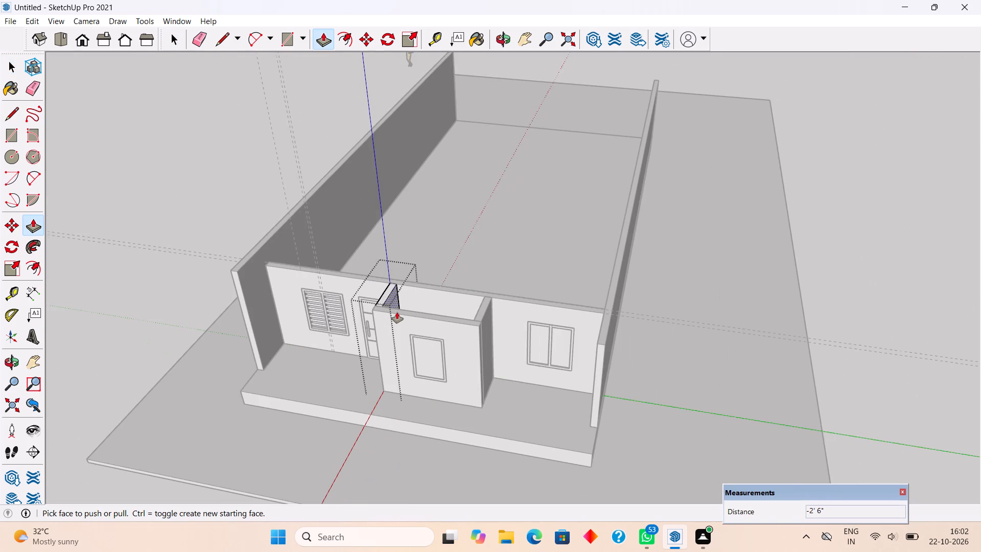
{"action": "key", "text": "space"}
{"action": "left_click", "coordinate": [245, 192]}
Lower the top of the long side wall nearest the louvred window by 2' 6".
{"action": "middle_click_drag", "start_coordinate": [416, 218], "coordinate": [622, 45]}
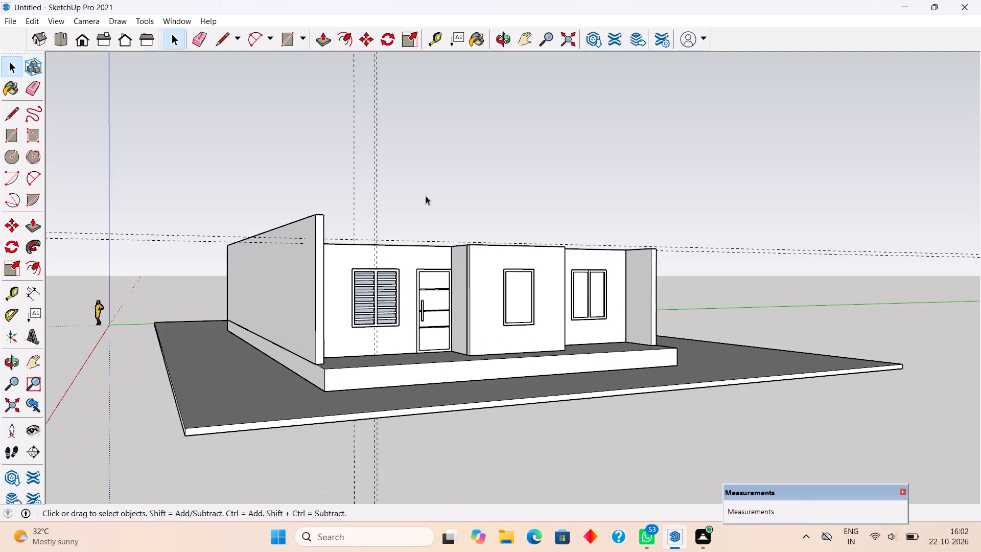
{"action": "middle_click_drag", "start_coordinate": [431, 282], "coordinate": [563, 359]}
{"action": "scroll", "coordinate": [396, 303], "scroll_direction": "up", "scroll_amount": 3}
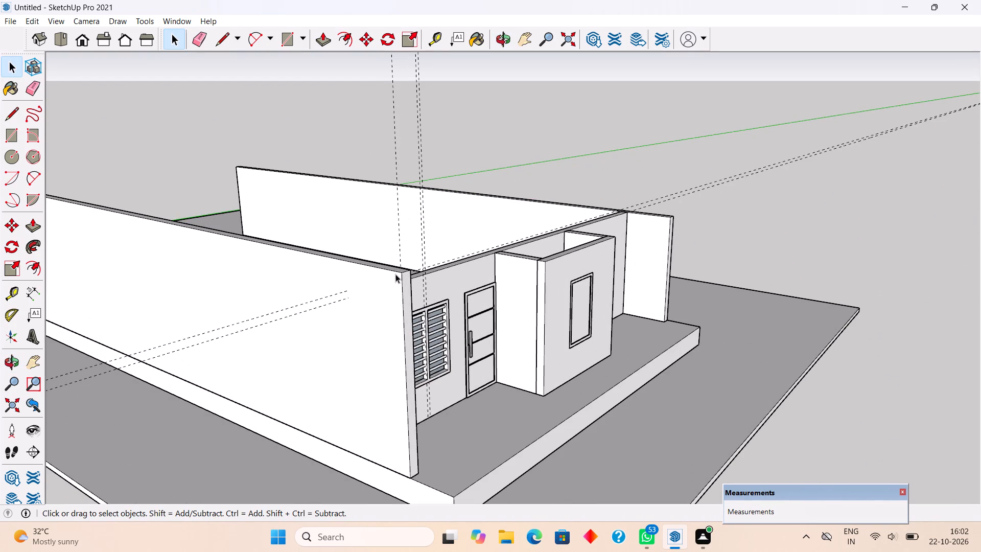
{"action": "triple_click", "coordinate": [396, 272]}
{"action": "middle_click_drag", "start_coordinate": [407, 264], "coordinate": [372, 340]}
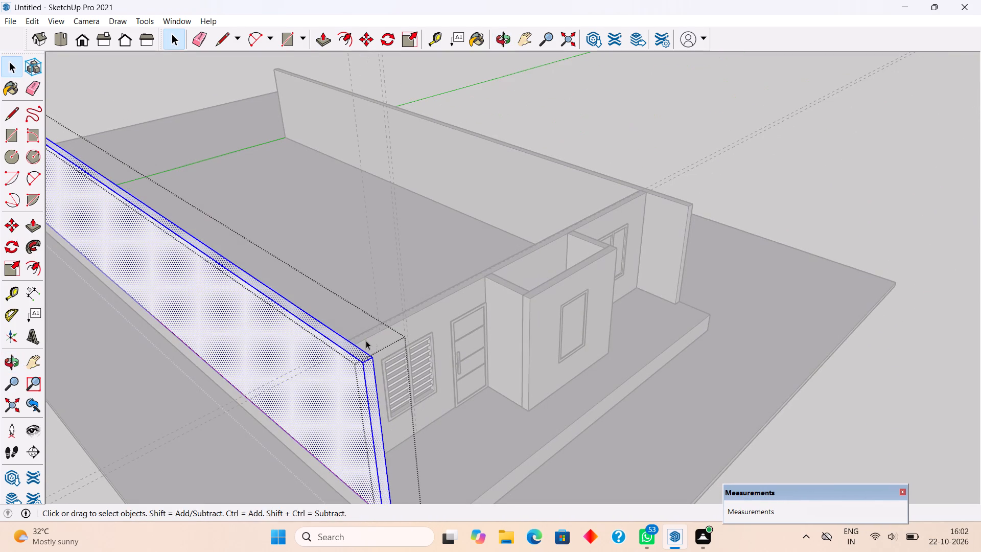
{"action": "key", "text": "p"}
{"action": "left_click", "coordinate": [364, 350]}
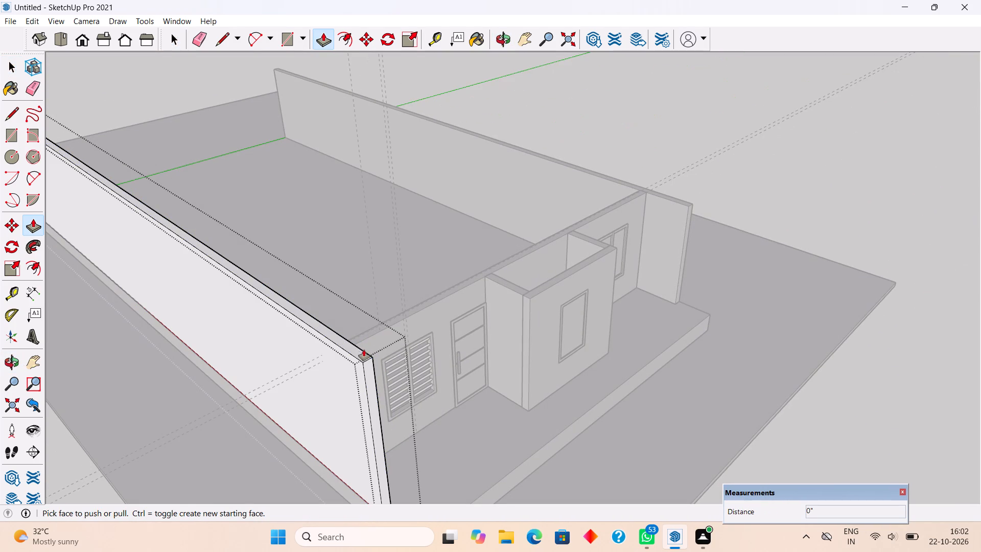
{"action": "left_click", "coordinate": [361, 355]}
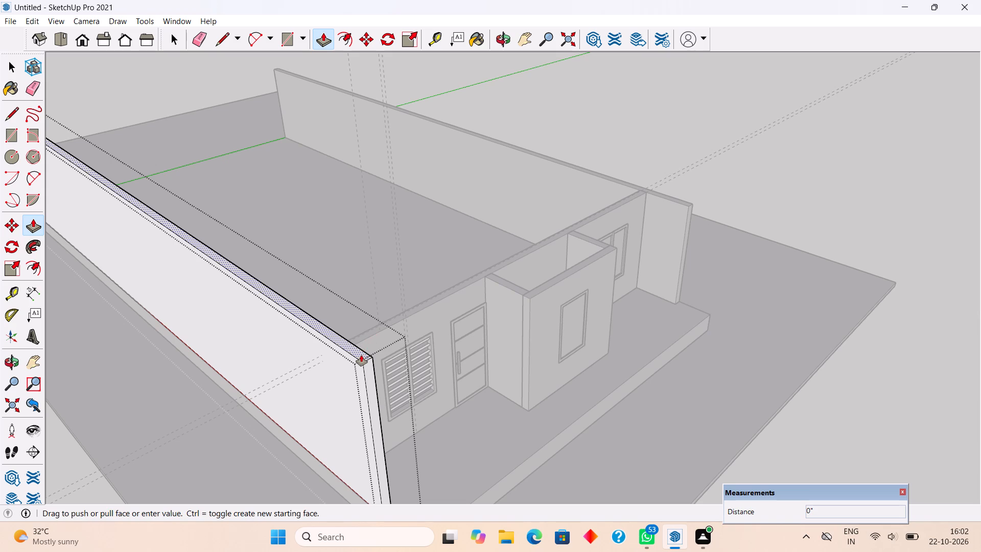
{"action": "left_click", "coordinate": [504, 285]}
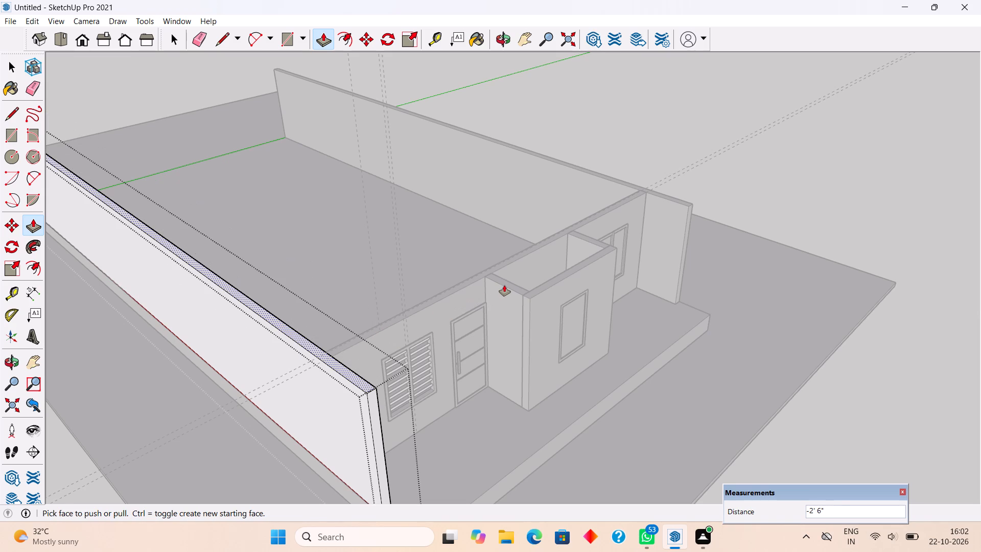
{"action": "key", "text": "space"}
{"action": "scroll", "coordinate": [504, 285], "scroll_direction": "down", "scroll_amount": 11}
{"action": "left_click", "coordinate": [556, 191]}
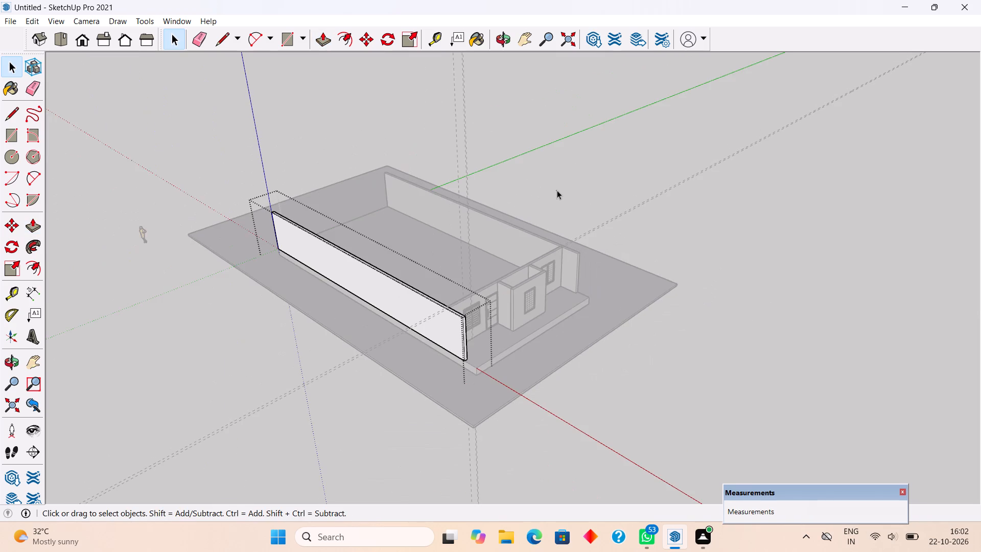
Draw a 5' 6" by 3' 2" rectangle over the window opening inside the projecting room, between opposite inner corners of the frame.
{"action": "middle_click_drag", "start_coordinate": [543, 328], "coordinate": [333, 221]}
{"action": "scroll", "coordinate": [333, 221], "scroll_direction": "up", "scroll_amount": 3}
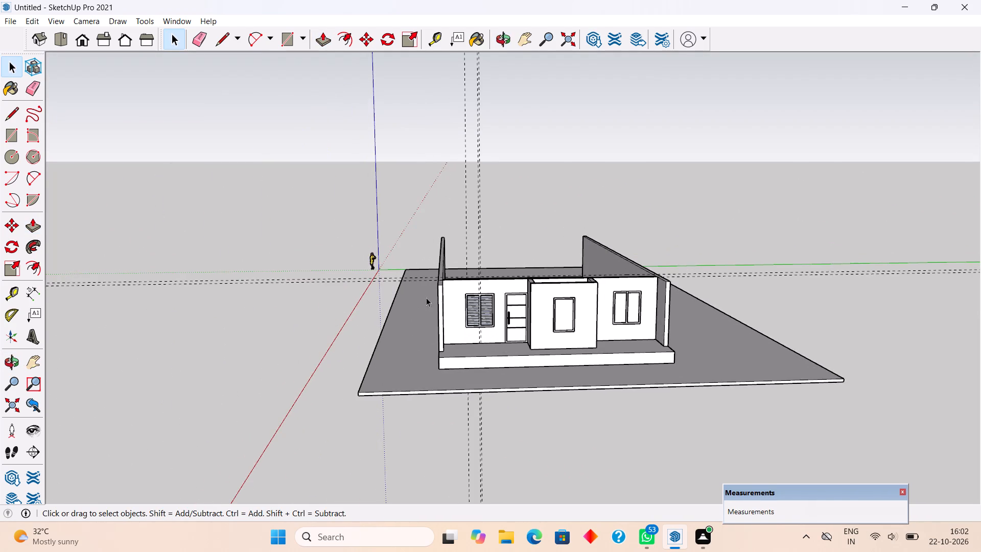
{"action": "scroll", "coordinate": [439, 289], "scroll_direction": "up", "scroll_amount": 4}
{"action": "middle_click_drag", "start_coordinate": [456, 316], "coordinate": [551, 408]}
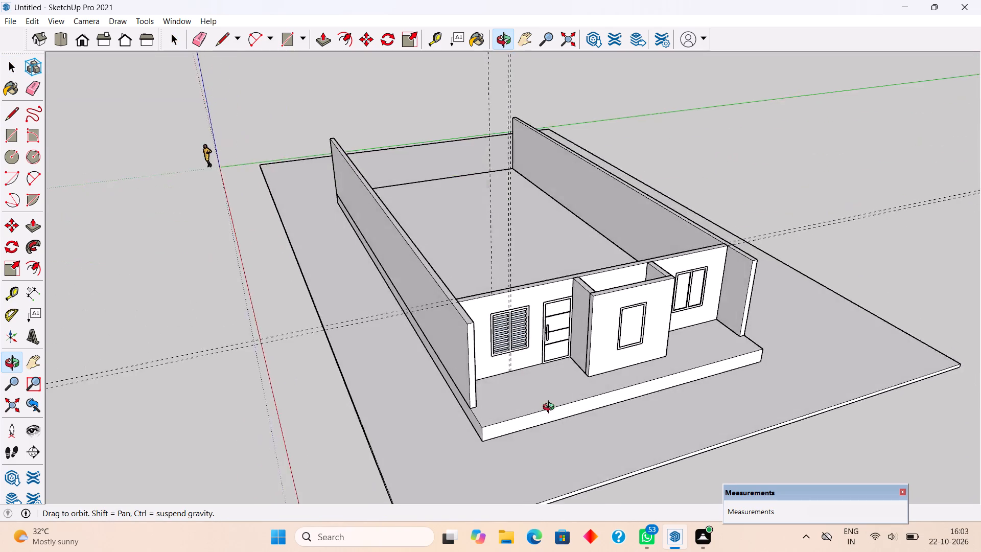
{"action": "middle_click_drag", "start_coordinate": [551, 408], "coordinate": [978, 492]}
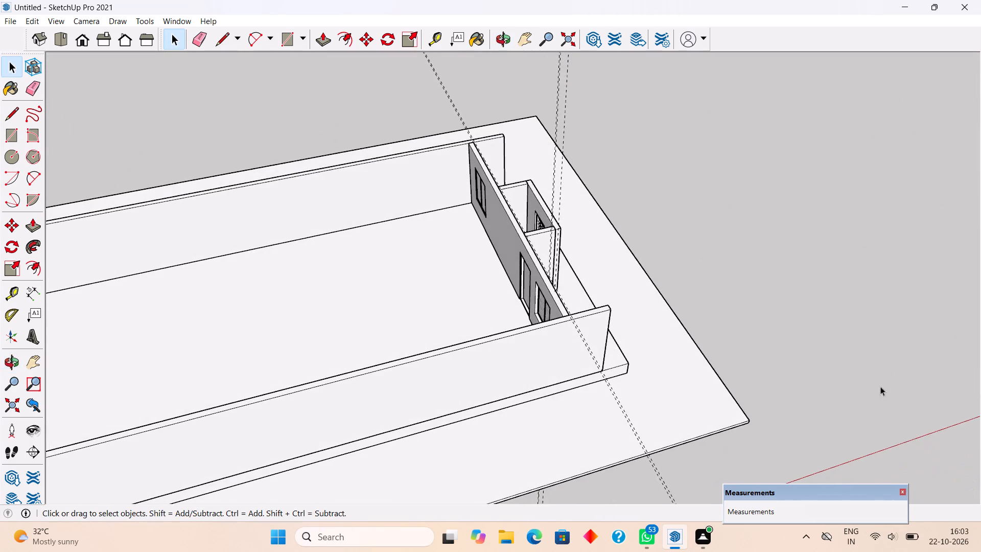
{"action": "scroll", "coordinate": [580, 228], "scroll_direction": "up", "scroll_amount": 6}
{"action": "middle_click_drag", "start_coordinate": [468, 225], "coordinate": [707, 307]}
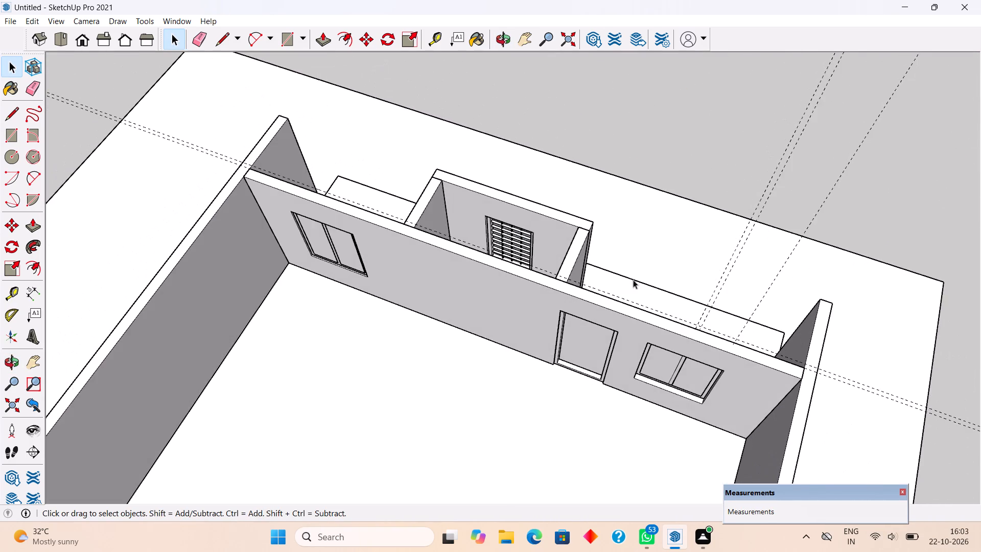
{"action": "scroll", "coordinate": [570, 252], "scroll_direction": "up", "scroll_amount": 6}
{"action": "scroll", "coordinate": [507, 238], "scroll_direction": "up", "scroll_amount": 8}
{"action": "middle_click_drag", "start_coordinate": [499, 322], "coordinate": [498, 320]}
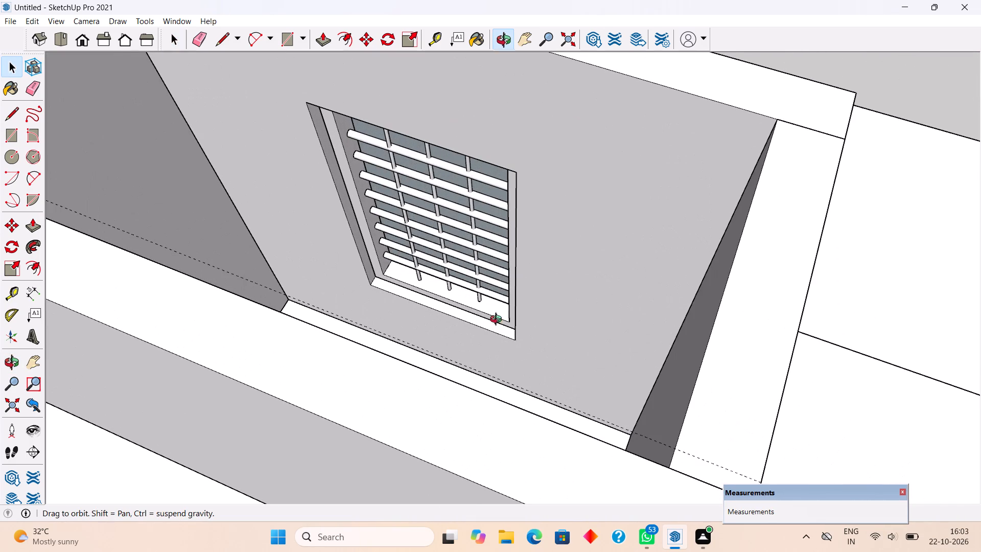
{"action": "middle_click_drag", "start_coordinate": [498, 320], "coordinate": [496, 313]}
{"action": "scroll", "coordinate": [496, 313], "scroll_direction": "up", "scroll_amount": 4}
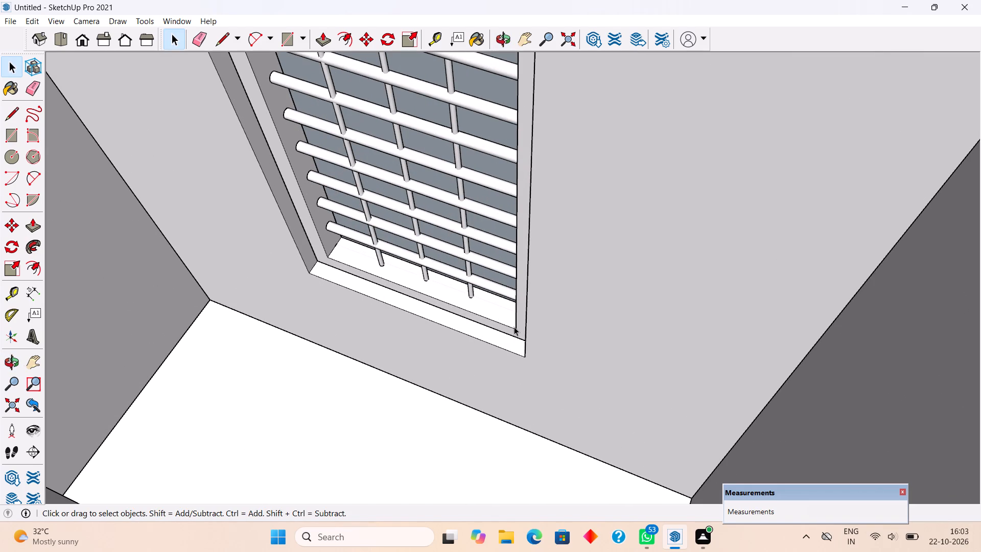
{"action": "key", "text": "r"}
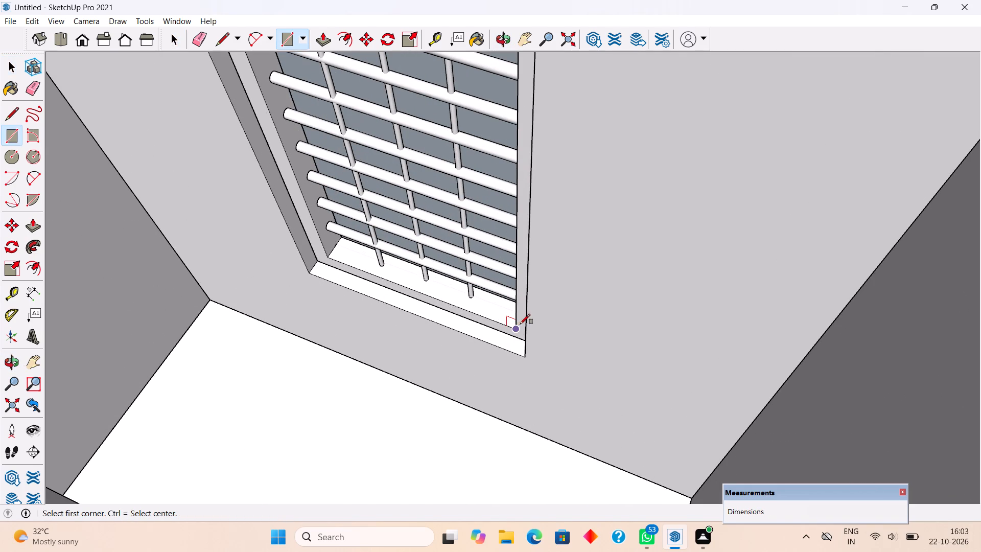
{"action": "left_click", "coordinate": [515, 331]}
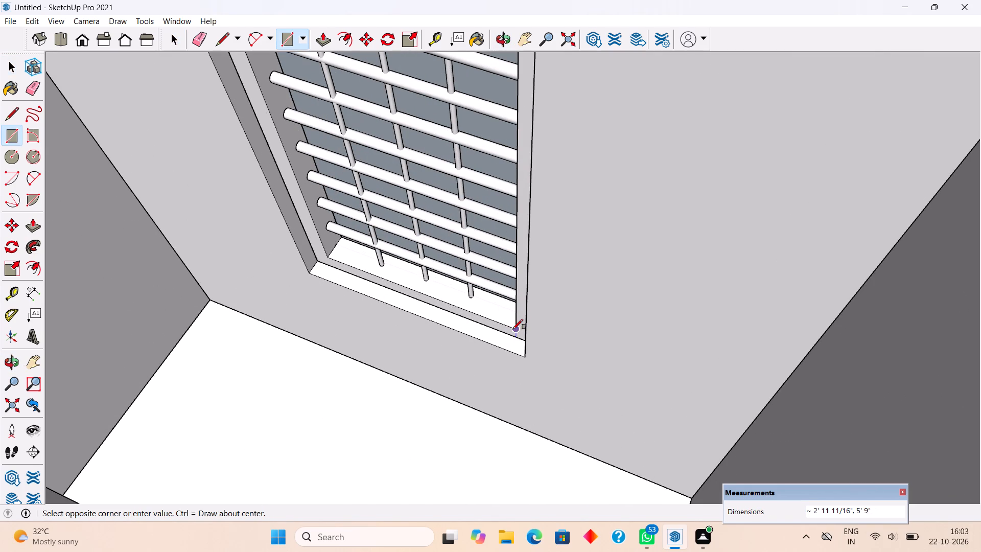
{"action": "left_click", "coordinate": [515, 326]}
{"action": "scroll", "coordinate": [447, 266], "scroll_direction": "down", "scroll_amount": 4}
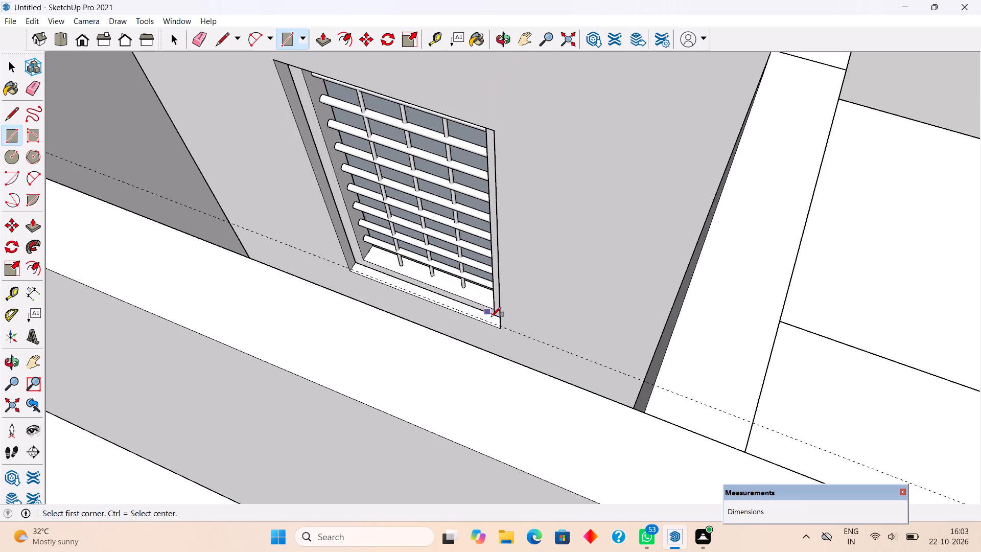
{"action": "scroll", "coordinate": [492, 312], "scroll_direction": "up", "scroll_amount": 9}
{"action": "left_click", "coordinate": [494, 305]}
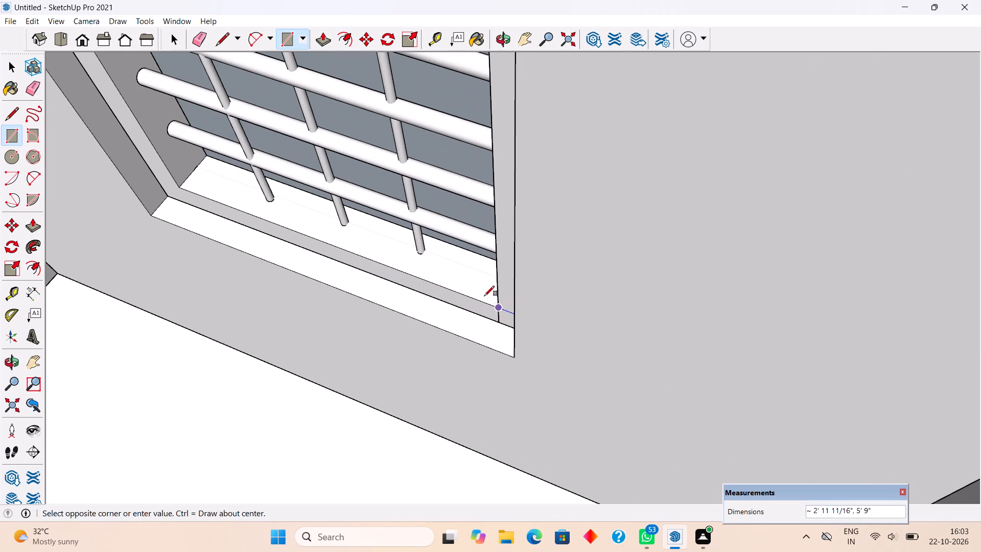
{"action": "scroll", "coordinate": [417, 227], "scroll_direction": "down", "scroll_amount": 14}
{"action": "scroll", "coordinate": [352, 125], "scroll_direction": "down", "scroll_amount": 4}
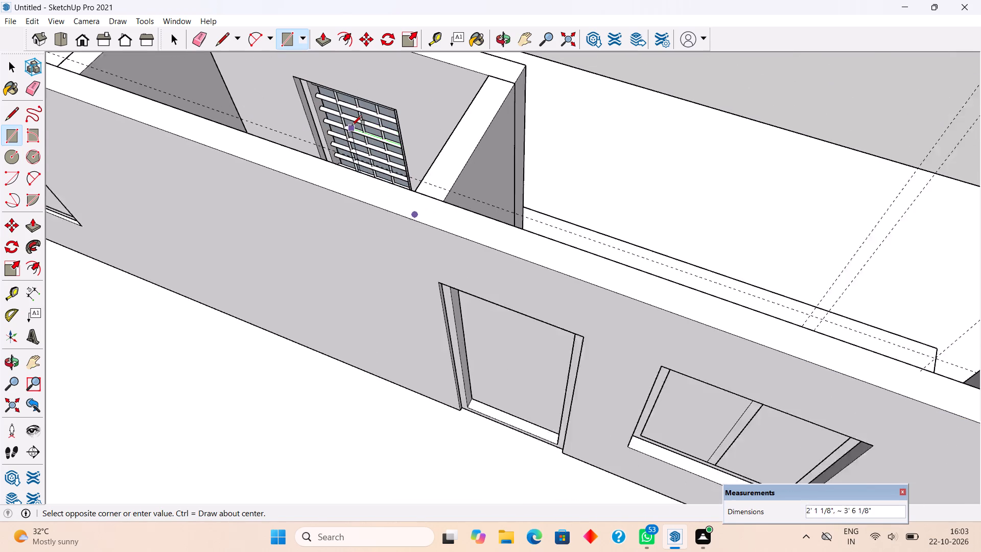
{"action": "scroll", "coordinate": [352, 125], "scroll_direction": "down", "scroll_amount": 4}
{"action": "middle_click_drag", "start_coordinate": [353, 116], "coordinate": [351, 74]}
{"action": "scroll", "coordinate": [305, 83], "scroll_direction": "up", "scroll_amount": 7}
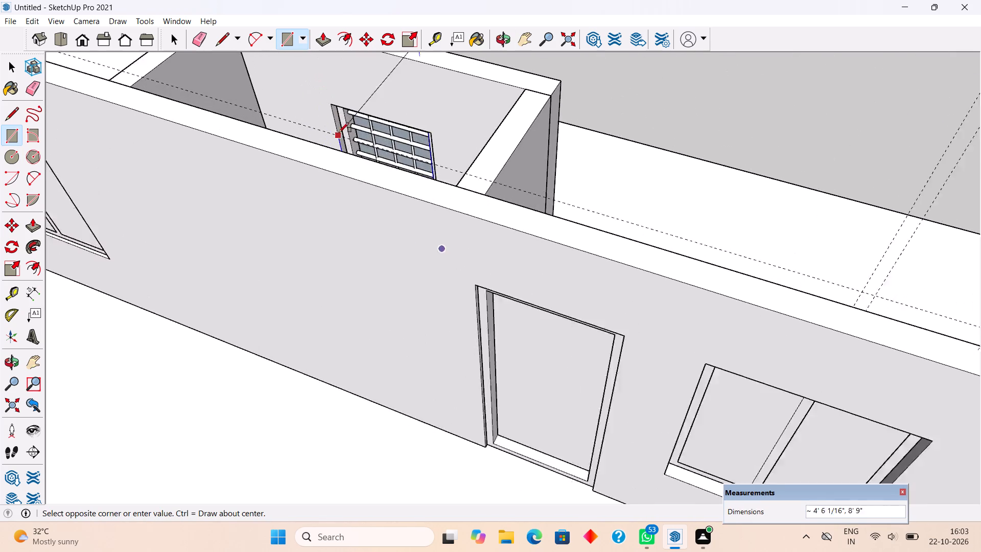
{"action": "scroll", "coordinate": [339, 132], "scroll_direction": "up", "scroll_amount": 7}
{"action": "middle_click_drag", "start_coordinate": [351, 122], "coordinate": [353, 94]}
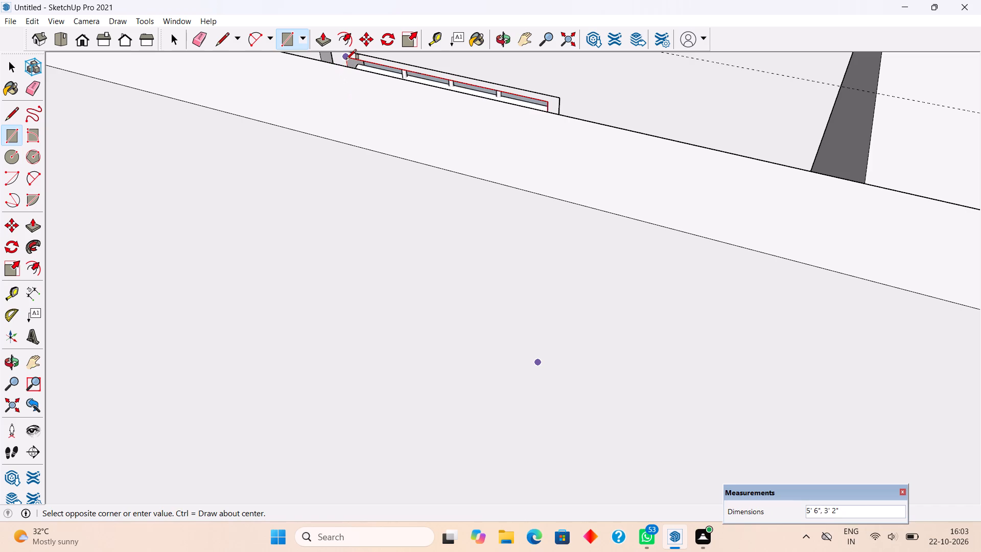
{"action": "left_click", "coordinate": [346, 59]}
{"action": "key", "text": "space"}
Make a group from the new rectangular face and its connected geometry in the projecting room's window opening.
{"action": "middle_click_drag", "start_coordinate": [384, 85], "coordinate": [375, 122]}
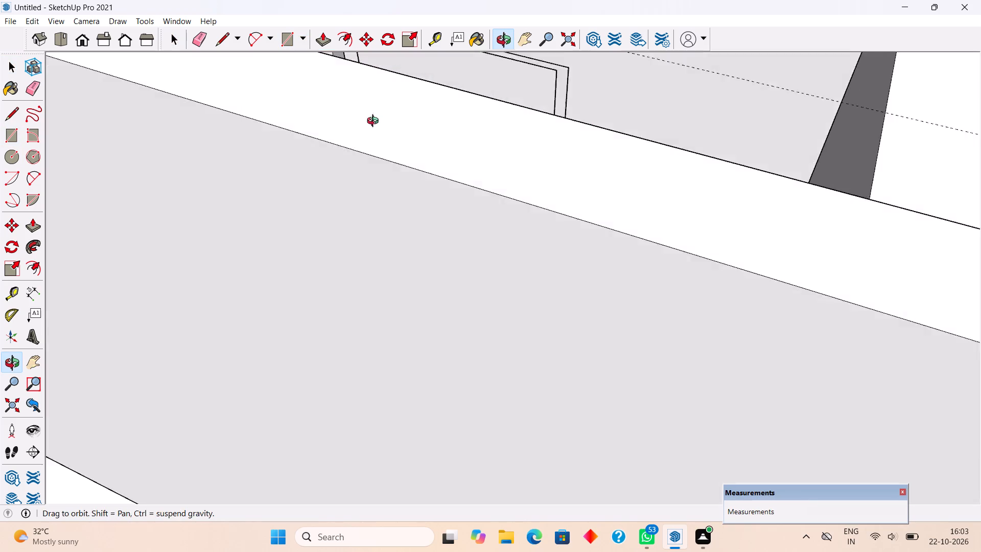
{"action": "middle_click_drag", "start_coordinate": [375, 122], "coordinate": [359, 163]}
{"action": "scroll", "coordinate": [359, 163], "scroll_direction": "down", "scroll_amount": 10}
{"action": "triple_click", "coordinate": [423, 85]}
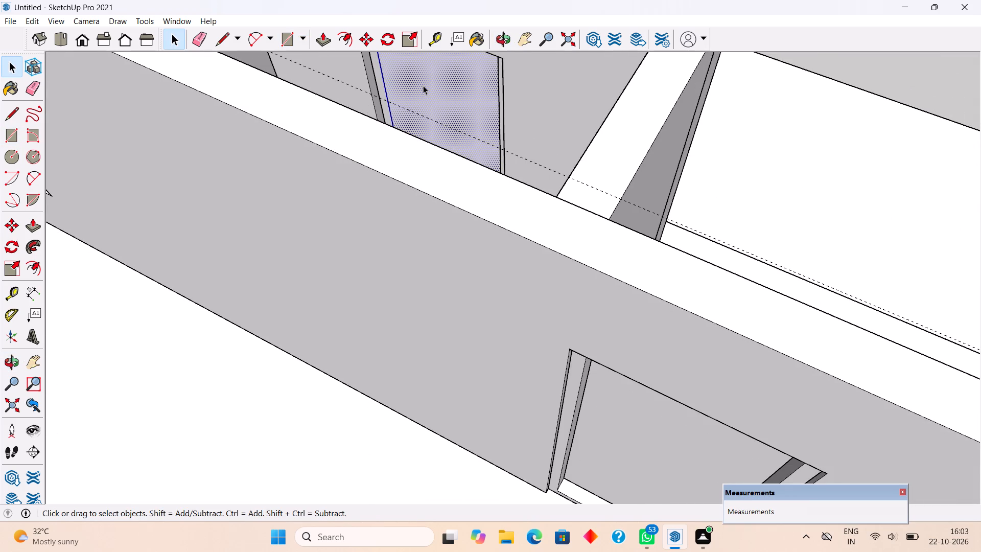
{"action": "right_click", "coordinate": [423, 85]}
{"action": "left_click", "coordinate": [457, 188]}
{"action": "scroll", "coordinate": [457, 186], "scroll_direction": "down", "scroll_amount": 4}
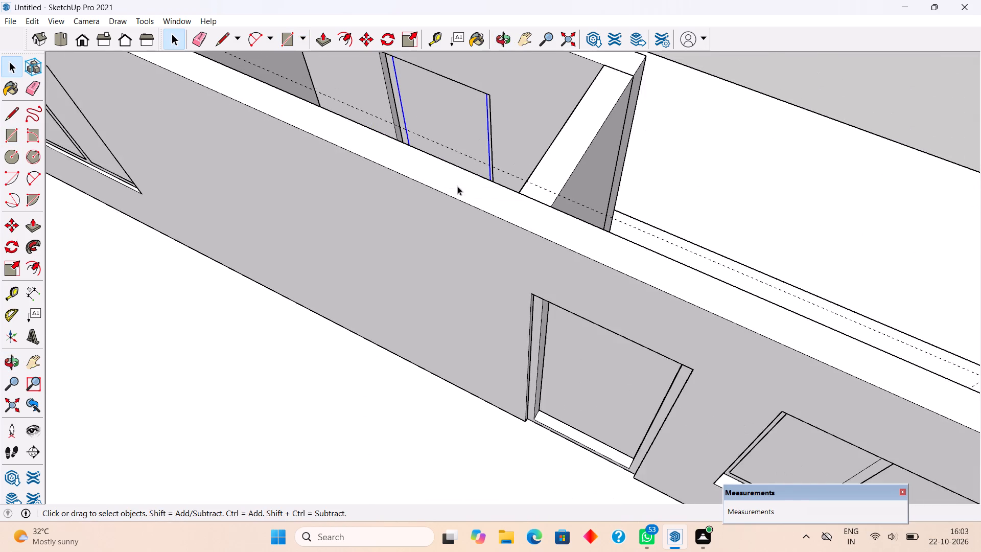
{"action": "scroll", "coordinate": [457, 186], "scroll_direction": "down", "scroll_amount": 8}
{"action": "scroll", "coordinate": [523, 163], "scroll_direction": "down", "scroll_amount": 5}
{"action": "left_click", "coordinate": [614, 86]}
Delete the stray panel geometry projecting below the projecting room's window, working inside its group, and leave the group.
{"action": "middle_click_drag", "start_coordinate": [616, 89], "coordinate": [198, 153]}
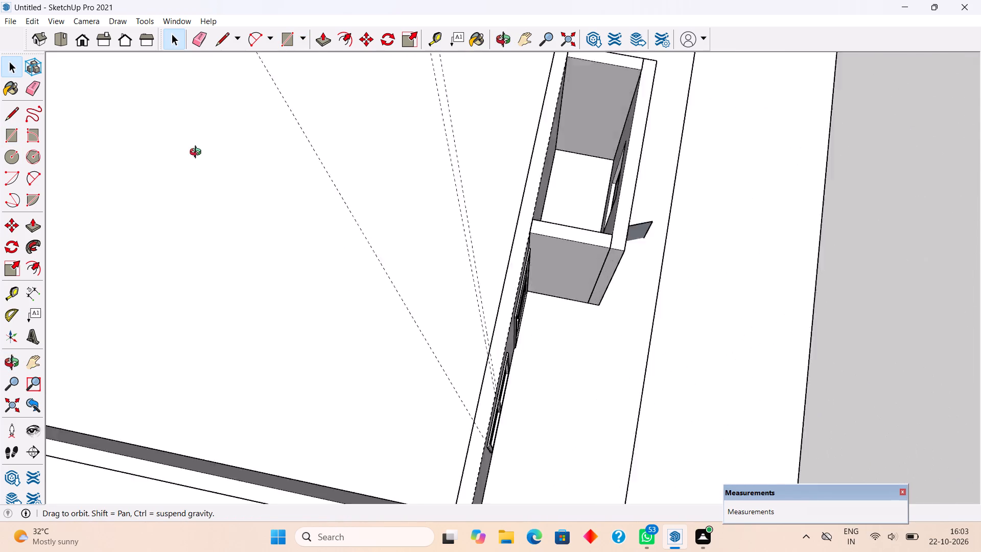
{"action": "middle_click_drag", "start_coordinate": [198, 153], "coordinate": [133, 150]}
{"action": "middle_click_drag", "start_coordinate": [593, 293], "coordinate": [362, 99]}
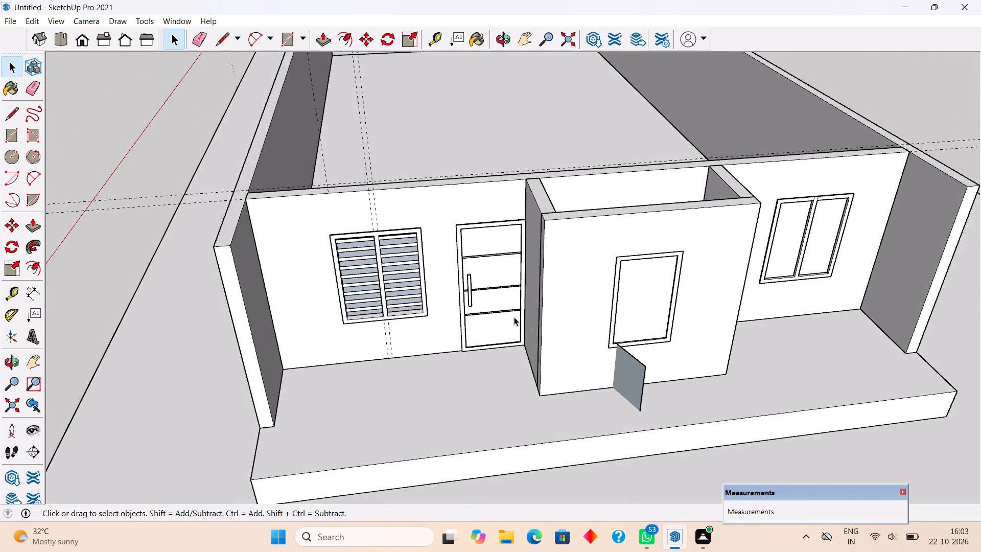
{"action": "scroll", "coordinate": [517, 319], "scroll_direction": "up", "scroll_amount": 2}
{"action": "left_click", "coordinate": [652, 388]}
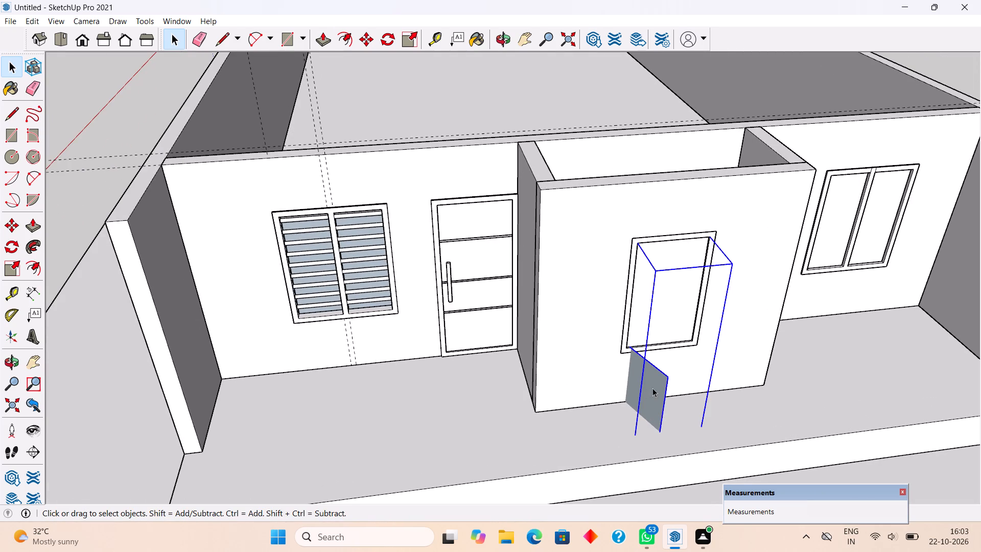
{"action": "triple_click", "coordinate": [652, 388]}
{"action": "key", "text": "Delete"}
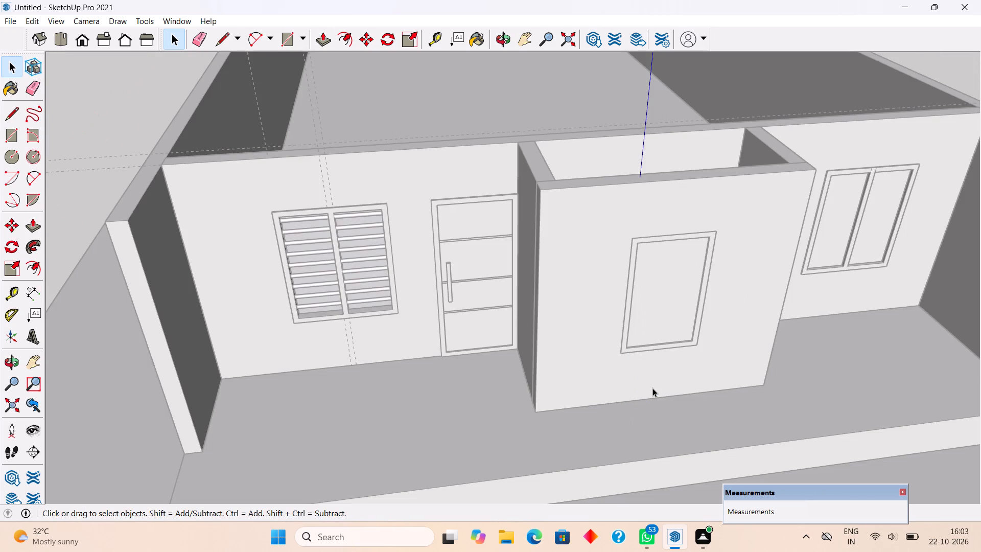
{"action": "middle_click_drag", "start_coordinate": [626, 256], "coordinate": [667, 252]}
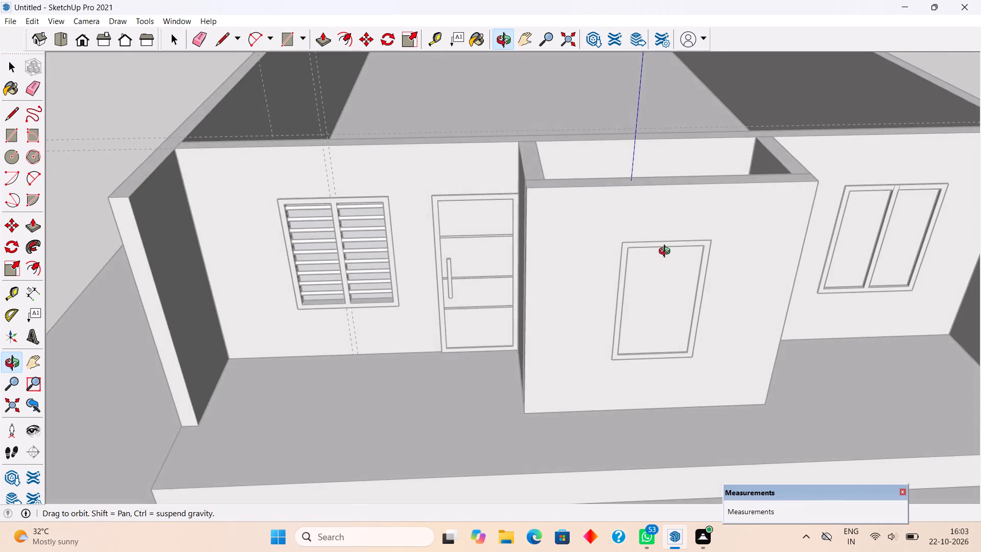
{"action": "middle_click_drag", "start_coordinate": [667, 252], "coordinate": [669, 267]}
{"action": "scroll", "coordinate": [669, 267], "scroll_direction": "down", "scroll_amount": 9}
{"action": "key", "text": "space"}
{"action": "left_click", "coordinate": [789, 129]}
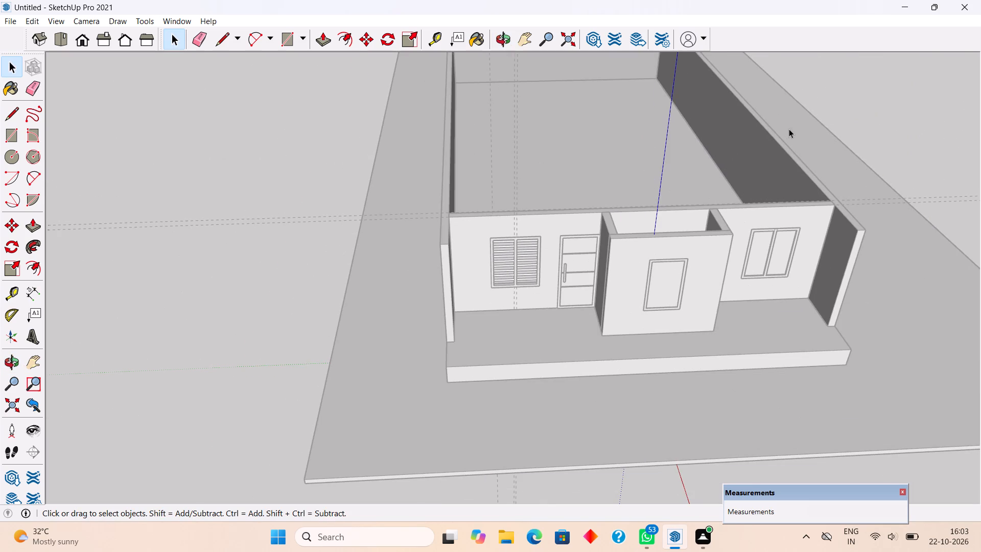
Delete the blank panel covering the grille in the projecting room's window frame.
{"action": "middle_click", "coordinate": [642, 291]}
{"action": "left_click", "coordinate": [668, 286]}
{"action": "scroll", "coordinate": [668, 286], "scroll_direction": "up", "scroll_amount": 8}
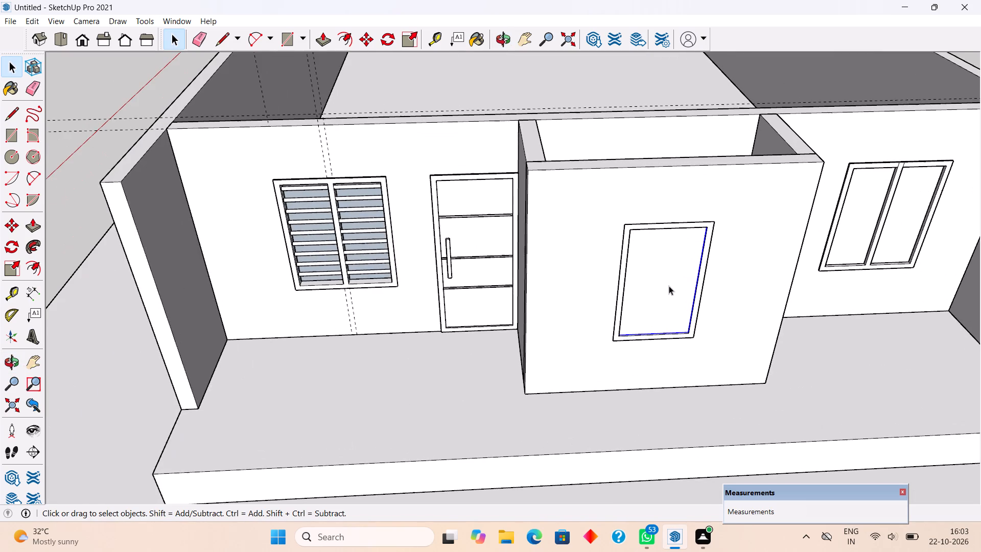
{"action": "scroll", "coordinate": [669, 286], "scroll_direction": "up", "scroll_amount": 1}
{"action": "key", "text": "Delete"}
Delete both blank panes covering the louvres of the two-pane window on the far side of the projecting room.
{"action": "middle_click_drag", "start_coordinate": [640, 215], "coordinate": [415, 117]}
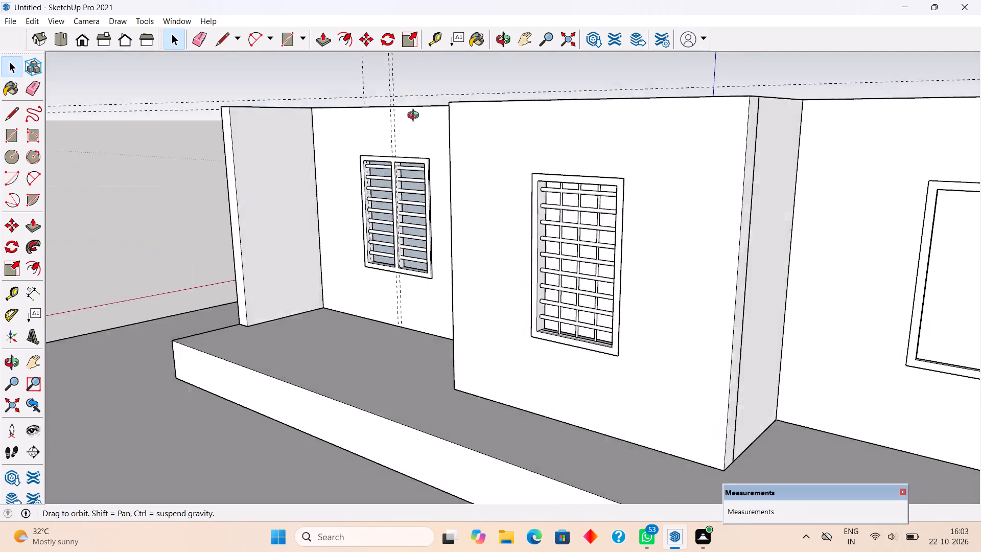
{"action": "middle_click_drag", "start_coordinate": [415, 117], "coordinate": [662, 145]}
{"action": "scroll", "coordinate": [610, 179], "scroll_direction": "down", "scroll_amount": 1}
{"action": "scroll", "coordinate": [661, 140], "scroll_direction": "down", "scroll_amount": 4}
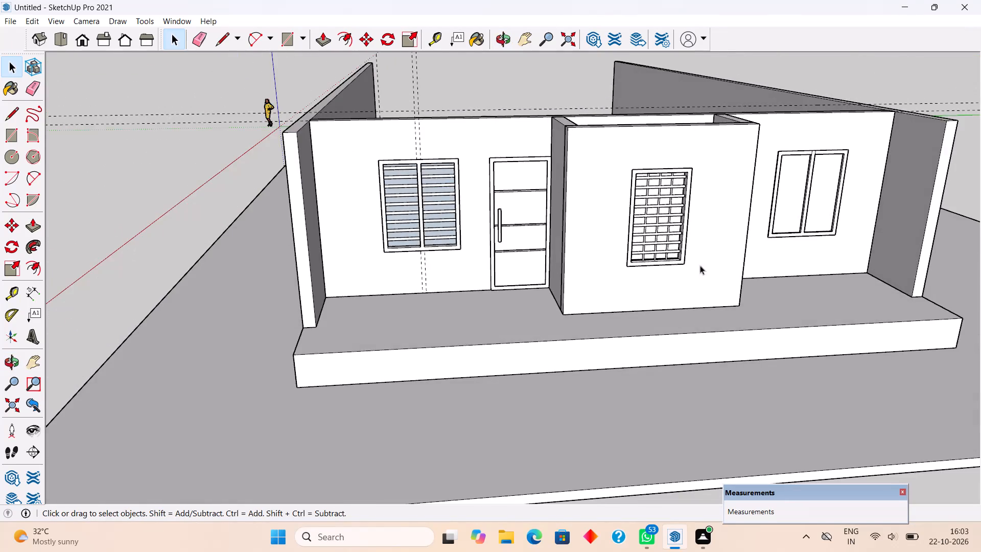
{"action": "scroll", "coordinate": [701, 268], "scroll_direction": "down", "scroll_amount": 2}
{"action": "middle_click_drag", "start_coordinate": [780, 324], "coordinate": [673, 235]}
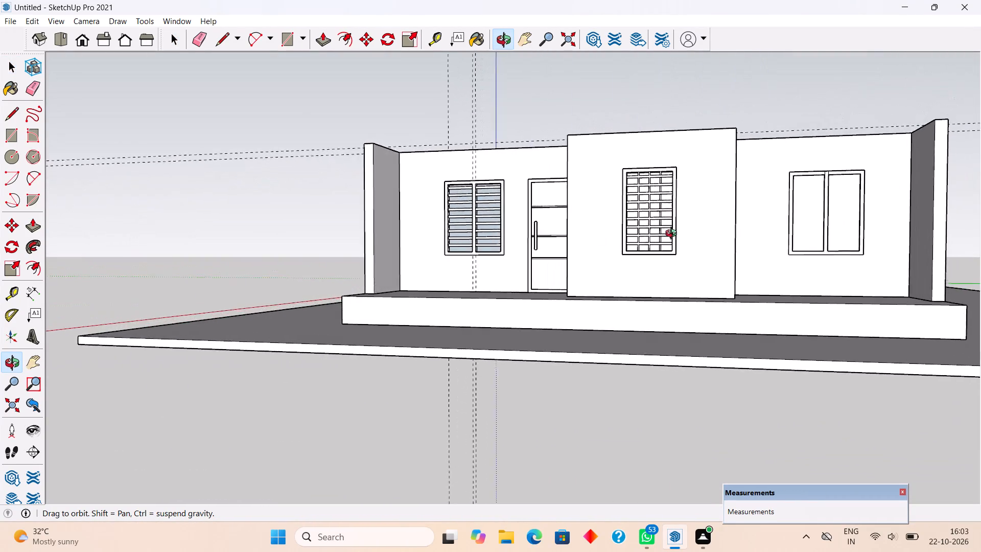
{"action": "middle_click_drag", "start_coordinate": [673, 235], "coordinate": [663, 288]}
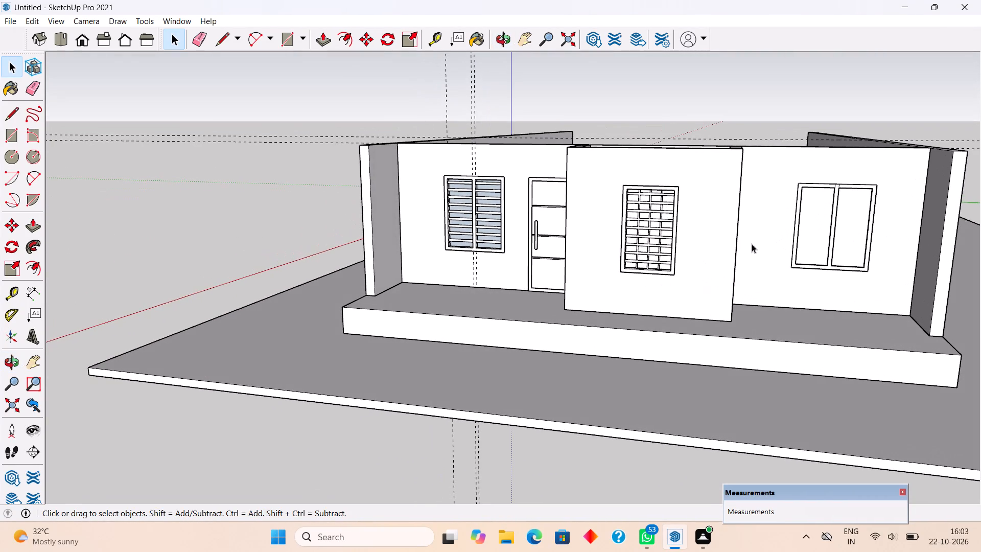
{"action": "left_click", "coordinate": [805, 240]}
{"action": "key", "text": "Delete"}
{"action": "left_click", "coordinate": [853, 259]}
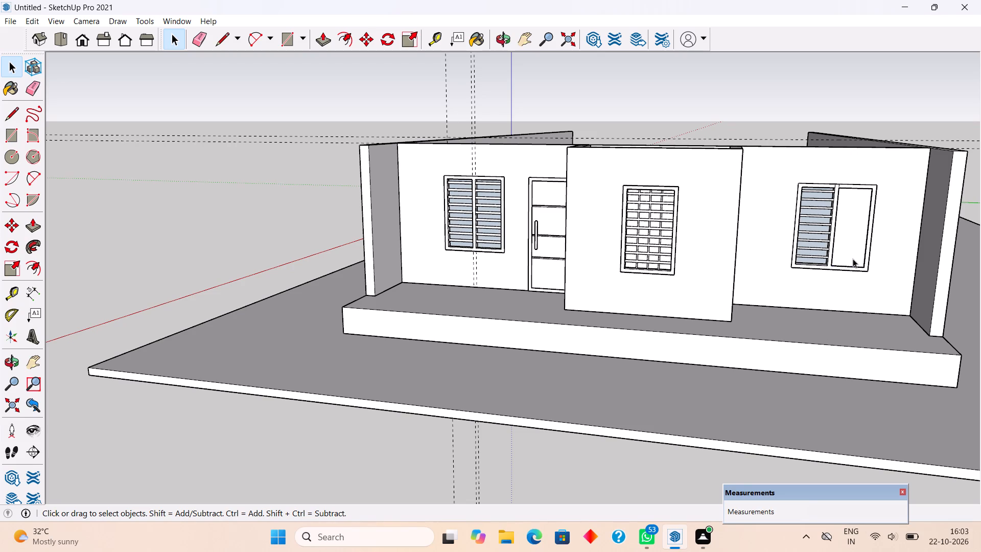
{"action": "key", "text": "Delete"}
Examine the front facade, its windows and door, and the long side wall from several distances and angles.
{"action": "scroll", "coordinate": [853, 259], "scroll_direction": "down", "scroll_amount": 5}
{"action": "middle_click_drag", "start_coordinate": [812, 284], "coordinate": [861, 247]}
{"action": "scroll", "coordinate": [868, 237], "scroll_direction": "up", "scroll_amount": 2}
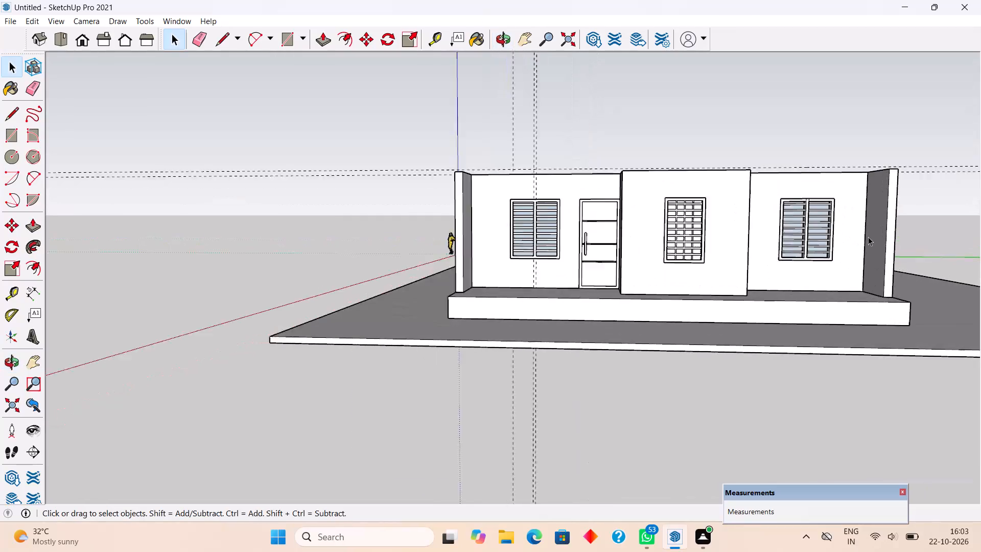
{"action": "scroll", "coordinate": [868, 237], "scroll_direction": "up", "scroll_amount": 2}
{"action": "scroll", "coordinate": [497, 274], "scroll_direction": "up", "scroll_amount": 1}
{"action": "middle_click_drag", "start_coordinate": [518, 284], "coordinate": [568, 288]}
{"action": "scroll", "coordinate": [568, 288], "scroll_direction": "up", "scroll_amount": 1}
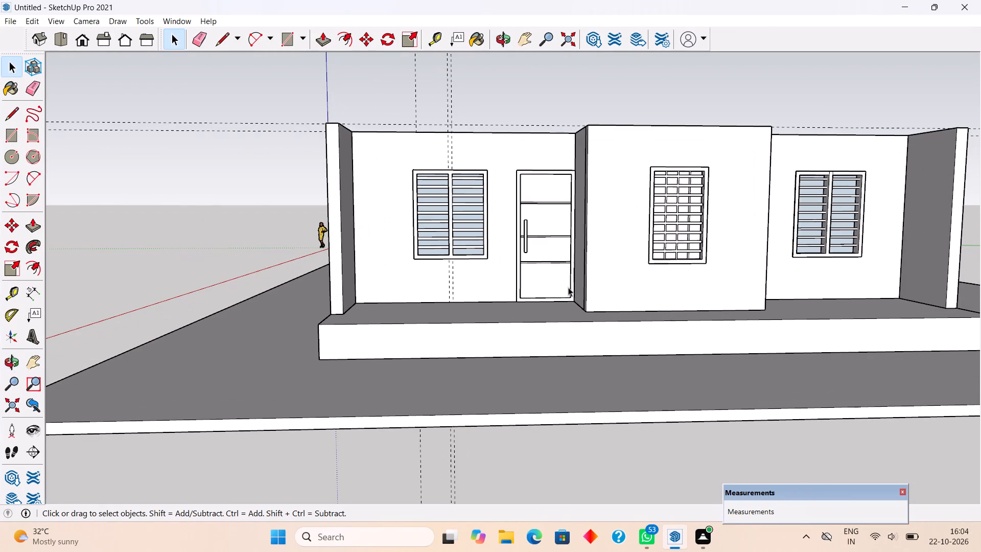
{"action": "middle_click_drag", "start_coordinate": [366, 248], "coordinate": [541, 281]}
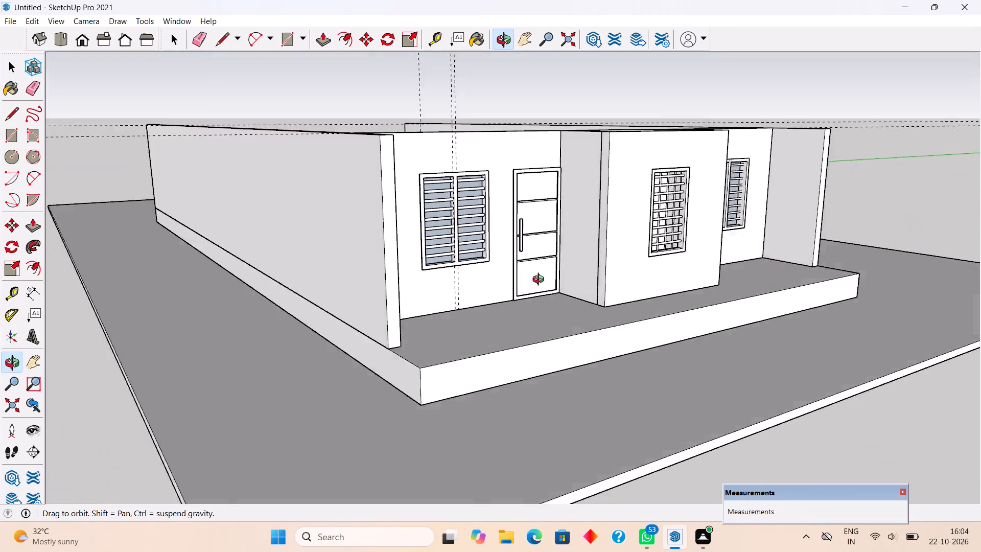
{"action": "middle_click_drag", "start_coordinate": [541, 281], "coordinate": [643, 320]}
{"action": "scroll", "coordinate": [648, 320], "scroll_direction": "up", "scroll_amount": 3}
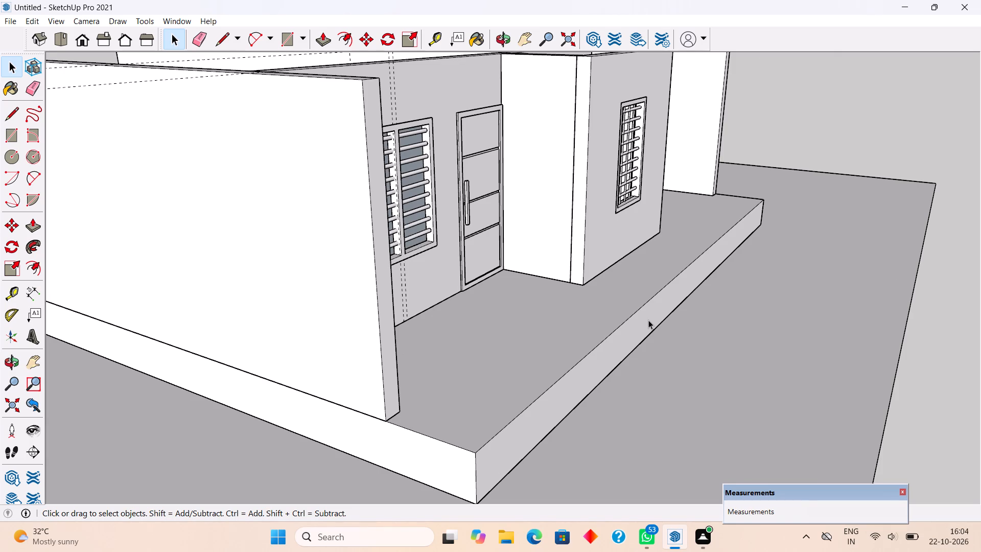
{"action": "scroll", "coordinate": [545, 367], "scroll_direction": "down", "scroll_amount": 14}
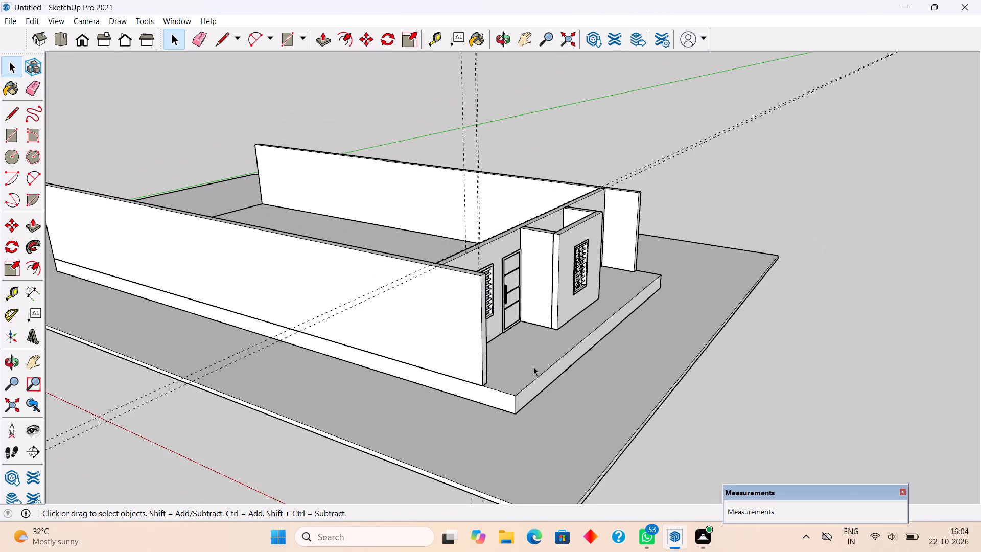
{"action": "scroll", "coordinate": [484, 362], "scroll_direction": "up", "scroll_amount": 4}
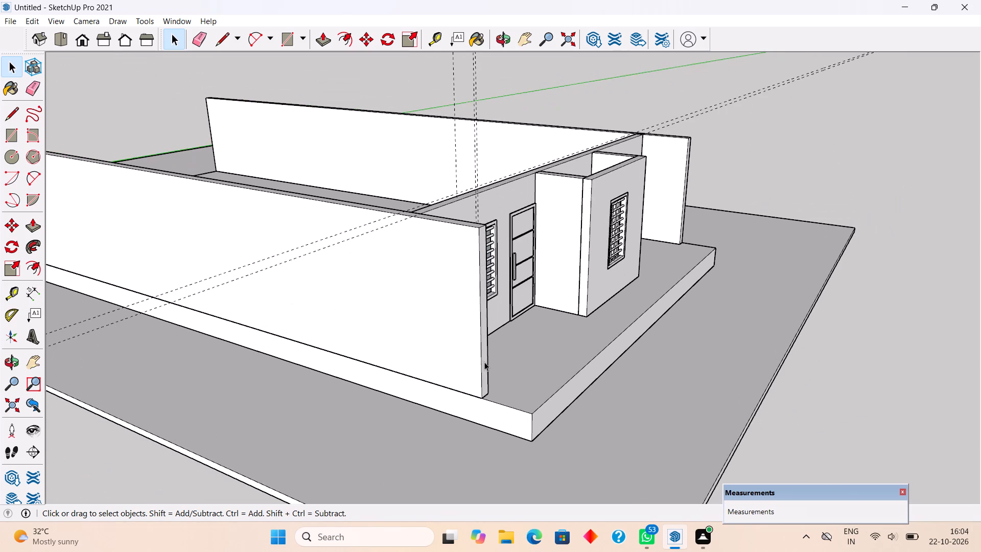
{"action": "scroll", "coordinate": [484, 362], "scroll_direction": "down", "scroll_amount": 4}
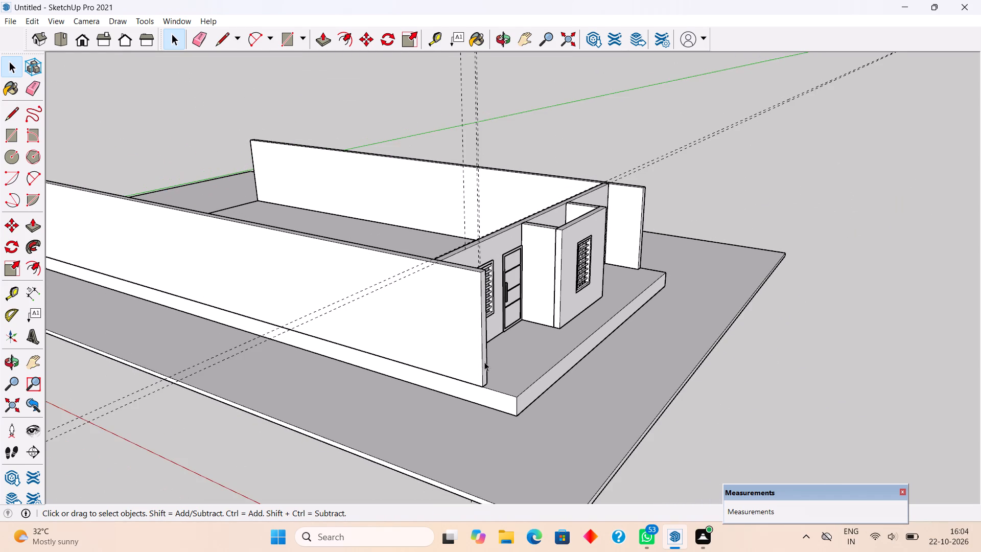
{"action": "scroll", "coordinate": [435, 381], "scroll_direction": "down", "scroll_amount": 4}
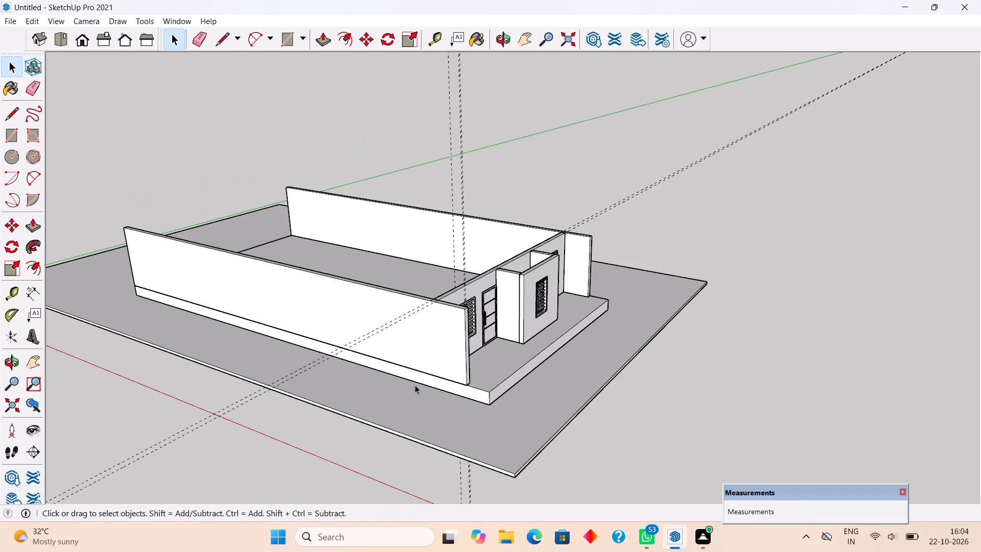
{"action": "scroll", "coordinate": [415, 385], "scroll_direction": "down", "scroll_amount": 3}
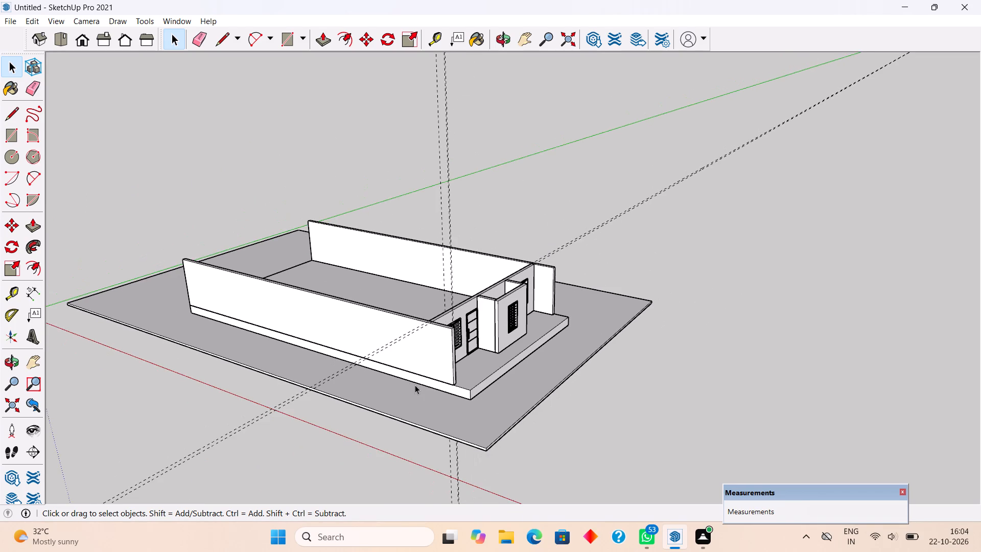
{"action": "scroll", "coordinate": [406, 389], "scroll_direction": "up", "scroll_amount": 4}
{"action": "scroll", "coordinate": [449, 359], "scroll_direction": "up", "scroll_amount": 3}
{"action": "middle_click_drag", "start_coordinate": [453, 358], "coordinate": [599, 290]}
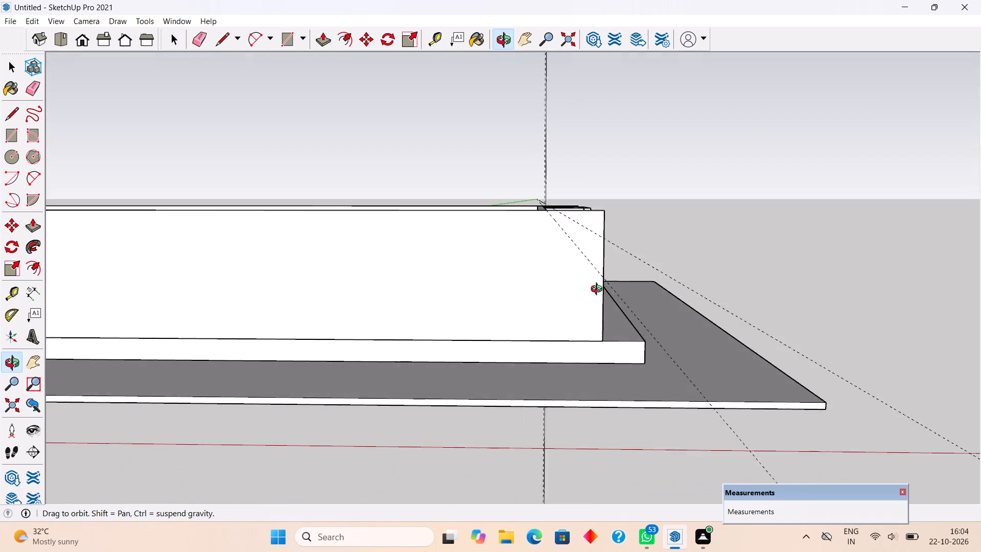
{"action": "middle_click_drag", "start_coordinate": [599, 290], "coordinate": [617, 296]}
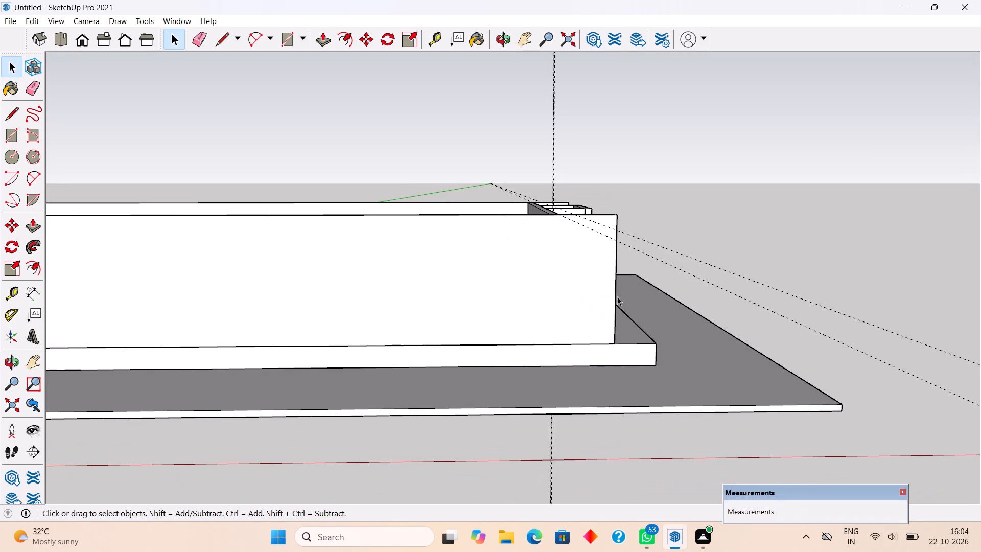
{"action": "middle_click_drag", "start_coordinate": [610, 298], "coordinate": [598, 306]}
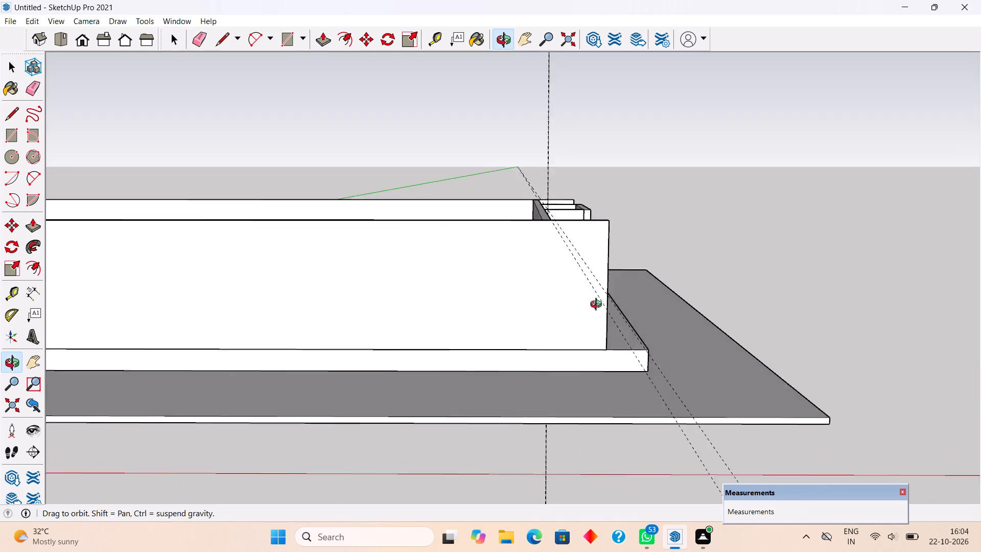
{"action": "middle_click_drag", "start_coordinate": [598, 306], "coordinate": [274, 303]}
{"action": "scroll", "coordinate": [272, 290], "scroll_direction": "up", "scroll_amount": 3}
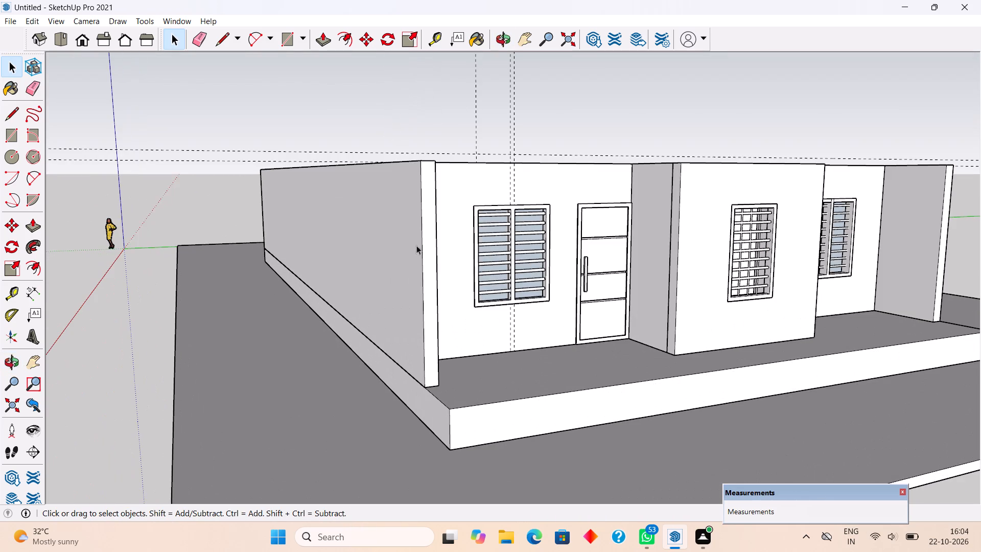
{"action": "scroll", "coordinate": [470, 243], "scroll_direction": "up", "scroll_amount": 1}
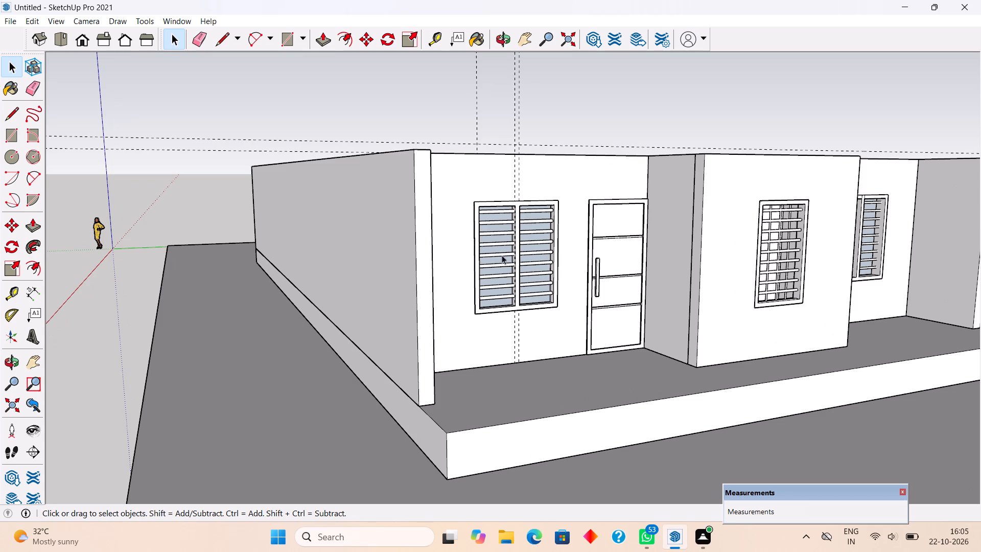
Place a vertical guide on the outer face of the long side wall, 5' in from its front edge.
{"action": "middle_click_drag", "start_coordinate": [519, 265], "coordinate": [675, 325]}
{"action": "middle_click_drag", "start_coordinate": [574, 339], "coordinate": [589, 330]}
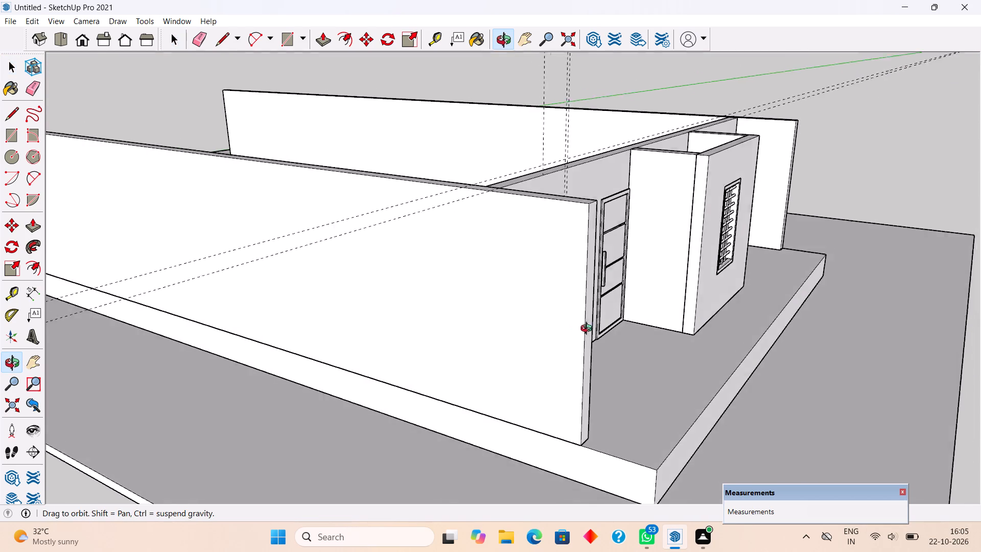
{"action": "middle_click_drag", "start_coordinate": [589, 330], "coordinate": [710, 372]}
{"action": "scroll", "coordinate": [710, 371], "scroll_direction": "up", "scroll_amount": 4}
{"action": "middle_click_drag", "start_coordinate": [696, 341], "coordinate": [719, 336]}
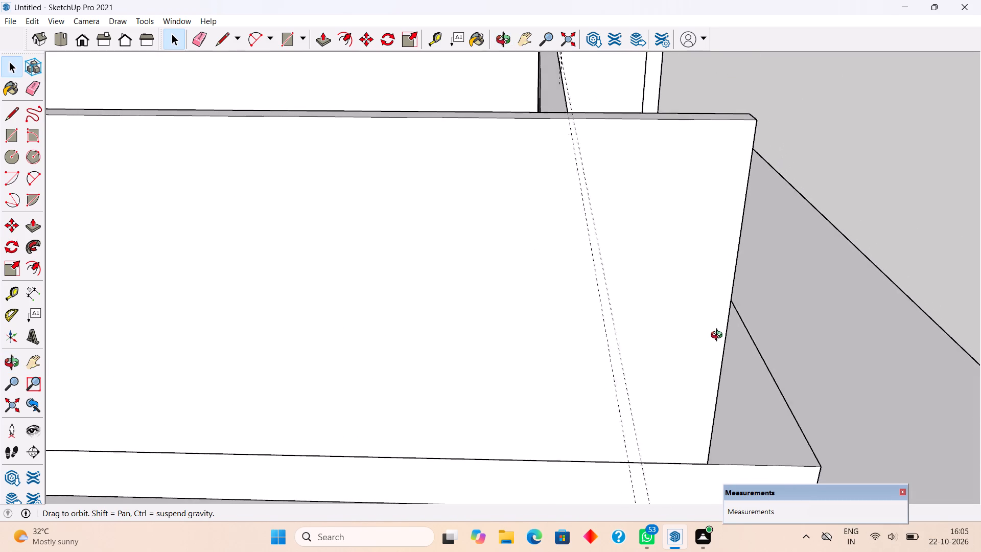
{"action": "middle_click_drag", "start_coordinate": [719, 336], "coordinate": [729, 331]}
{"action": "key", "text": "t"}
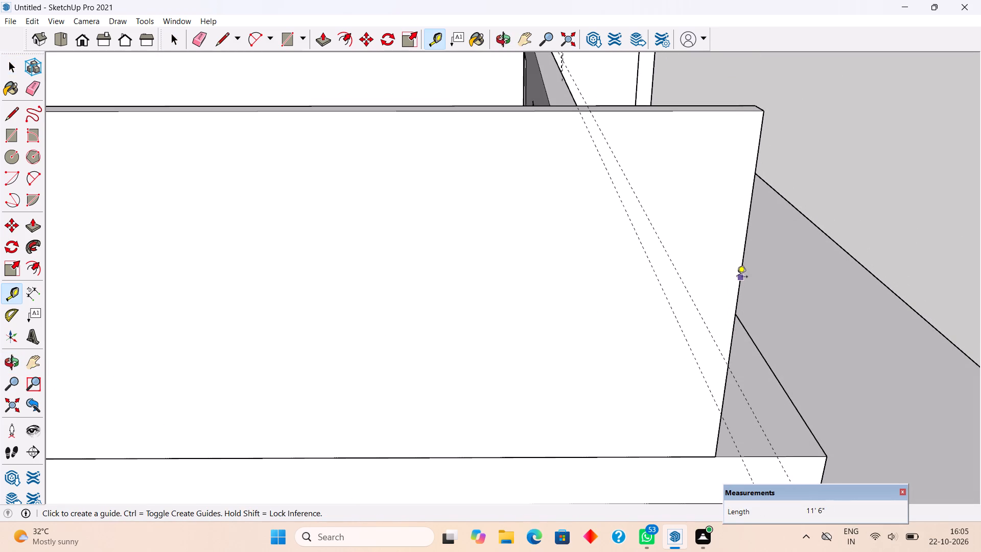
{"action": "left_click", "coordinate": [737, 278]}
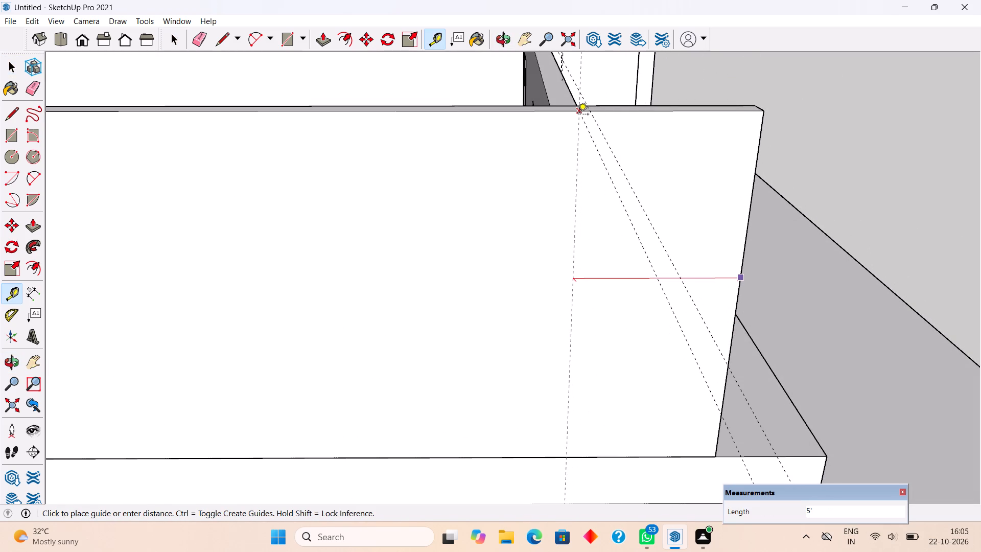
{"action": "left_click", "coordinate": [578, 115]}
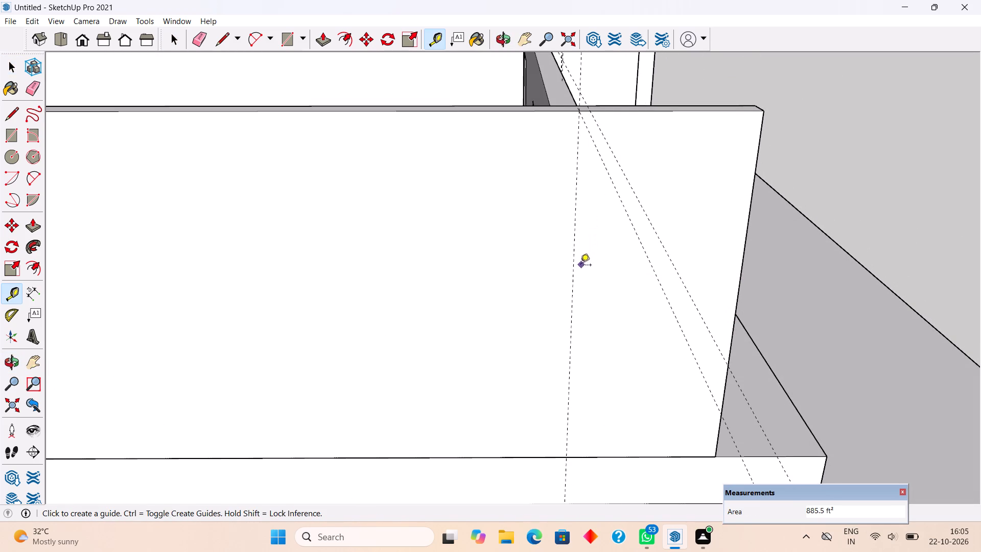
Try to place a second vertical guide on the side wall, 9" from the first guide.
{"action": "left_click", "coordinate": [575, 273]}
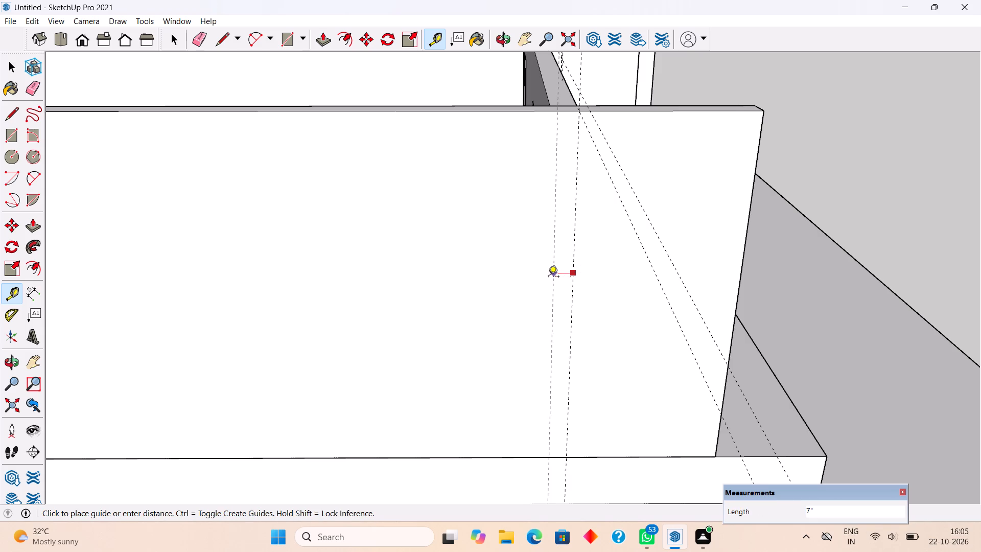
{"action": "key", "text": "9"}
{"action": "key", "text": "Up"}
{"action": "key", "text": "shift+quotedbl"}
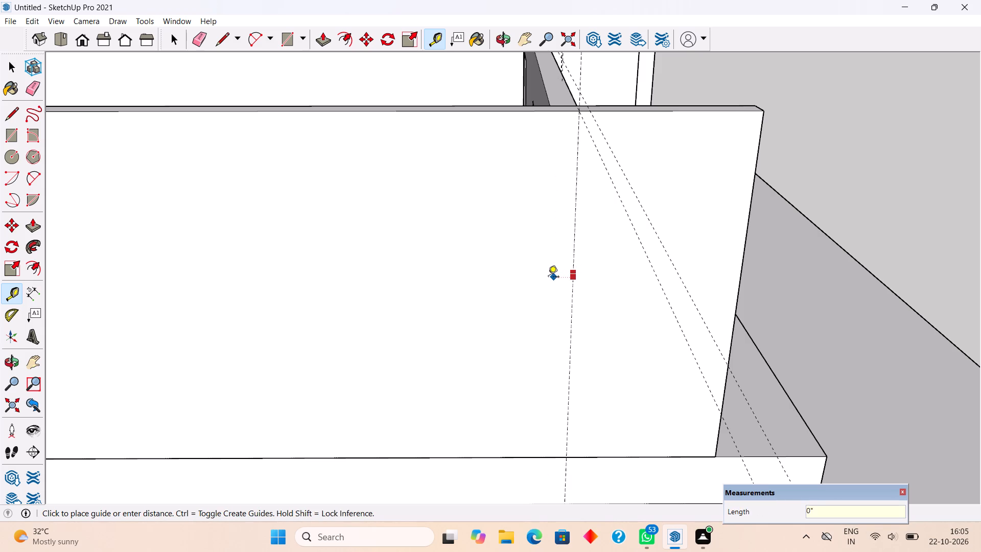
{"action": "key", "text": "Return"}
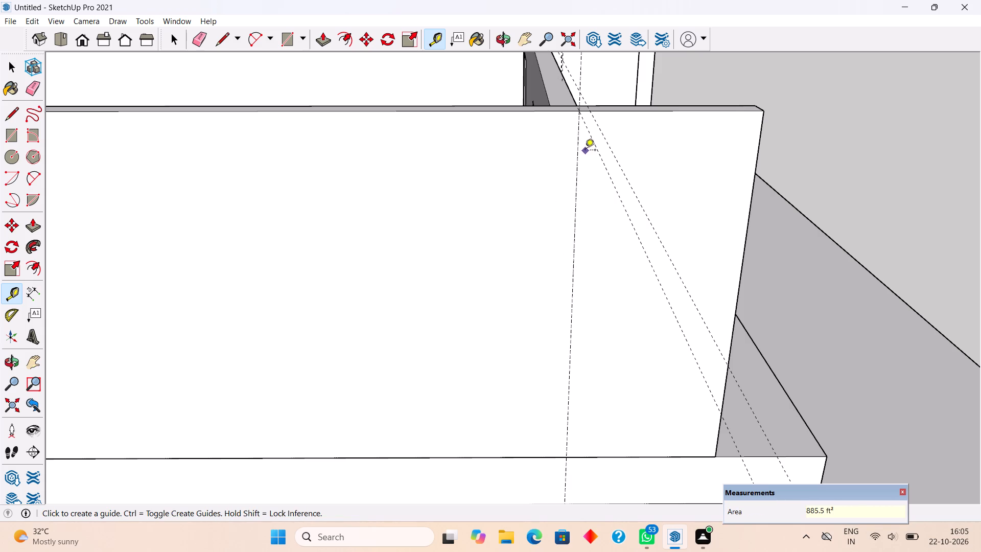
Place a second vertical guide on the long side wall's outer face, 9" behind the guide near its front edge.
{"action": "scroll", "coordinate": [556, 286], "scroll_direction": "down", "scroll_amount": 5}
{"action": "middle_click_drag", "start_coordinate": [560, 321], "coordinate": [551, 226]}
{"action": "scroll", "coordinate": [553, 223], "scroll_direction": "up", "scroll_amount": 3}
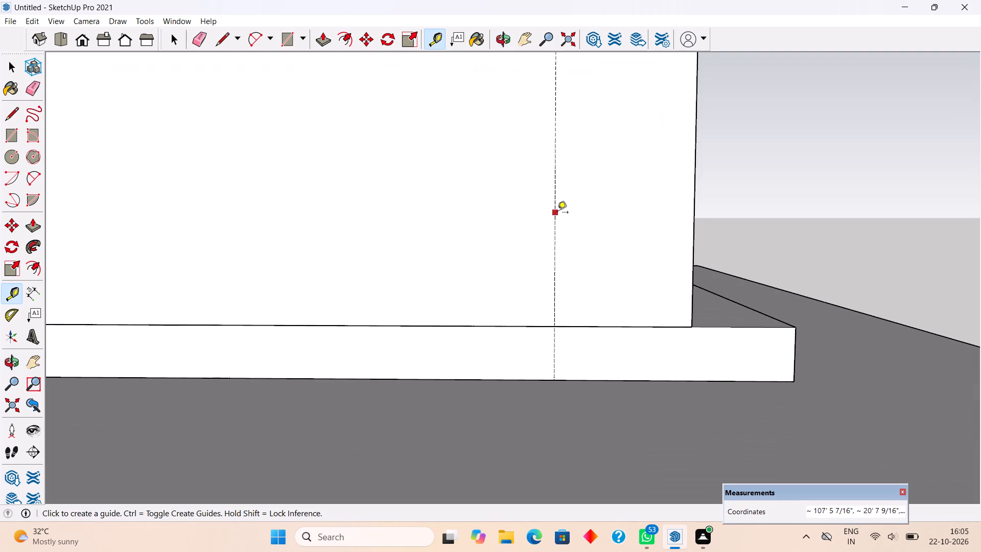
{"action": "left_click", "coordinate": [557, 213]}
{"action": "type", "text": "9\""}
{"action": "key", "text": "Return"}
Examine the two vertical guides against the partition wall, the wall top and the whole long side wall.
{"action": "scroll", "coordinate": [528, 216], "scroll_direction": "down", "scroll_amount": 11}
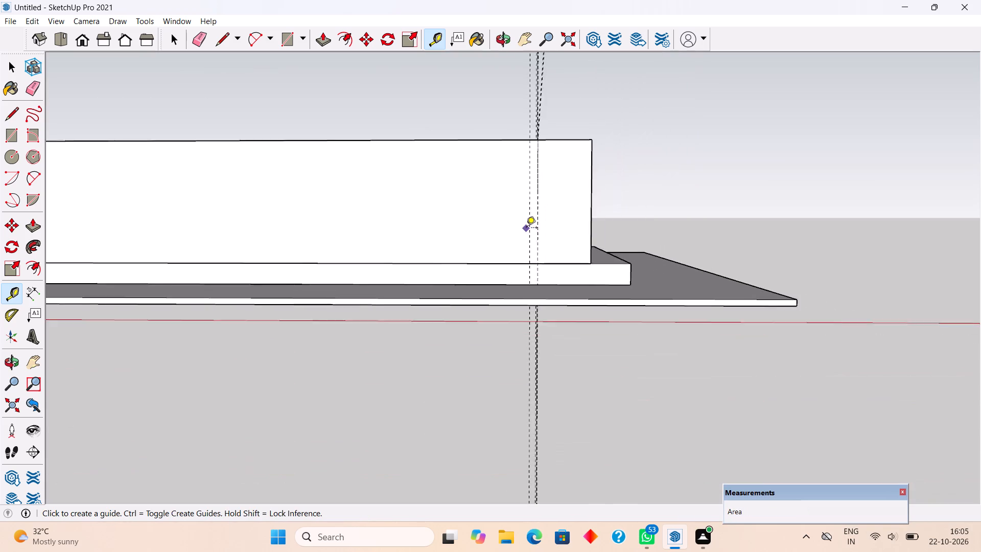
{"action": "middle_click_drag", "start_coordinate": [517, 273], "coordinate": [539, 403]}
{"action": "scroll", "coordinate": [539, 252], "scroll_direction": "up", "scroll_amount": 12}
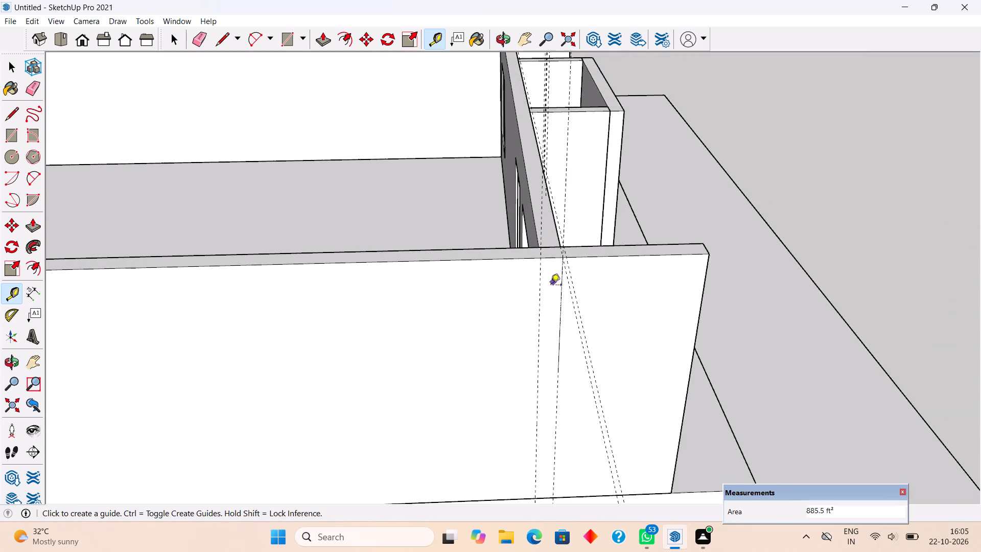
{"action": "scroll", "coordinate": [551, 286], "scroll_direction": "up", "scroll_amount": 9}
{"action": "scroll", "coordinate": [549, 286], "scroll_direction": "down", "scroll_amount": 2}
{"action": "middle_click_drag", "start_coordinate": [526, 282], "coordinate": [437, 366]}
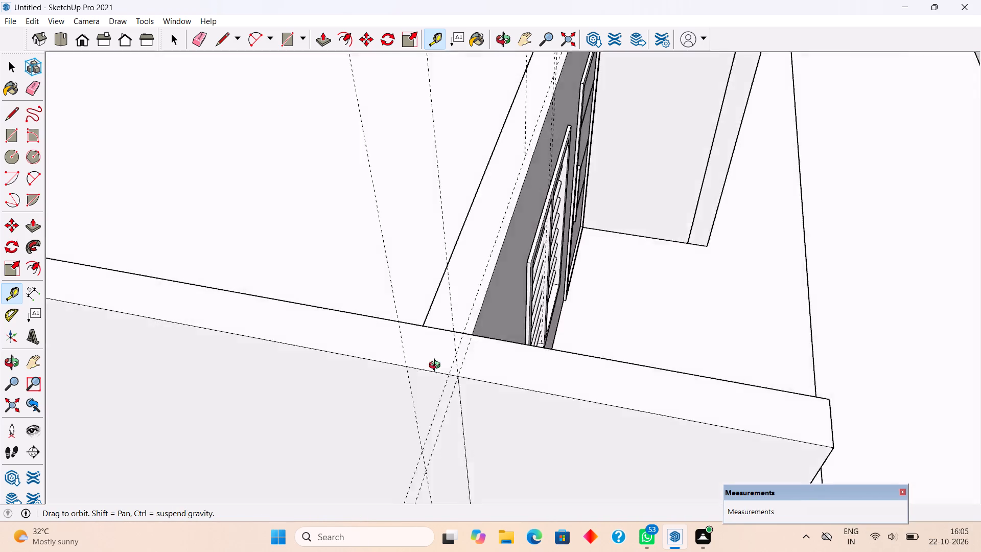
{"action": "middle_click_drag", "start_coordinate": [437, 366], "coordinate": [458, 254]}
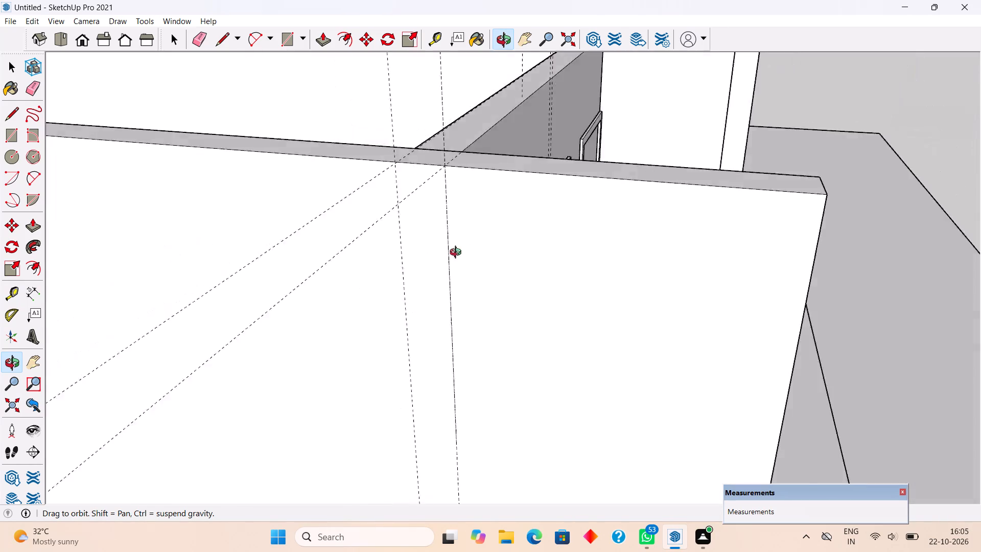
{"action": "middle_click_drag", "start_coordinate": [458, 254], "coordinate": [547, 223]}
{"action": "scroll", "coordinate": [547, 223], "scroll_direction": "down", "scroll_amount": 14}
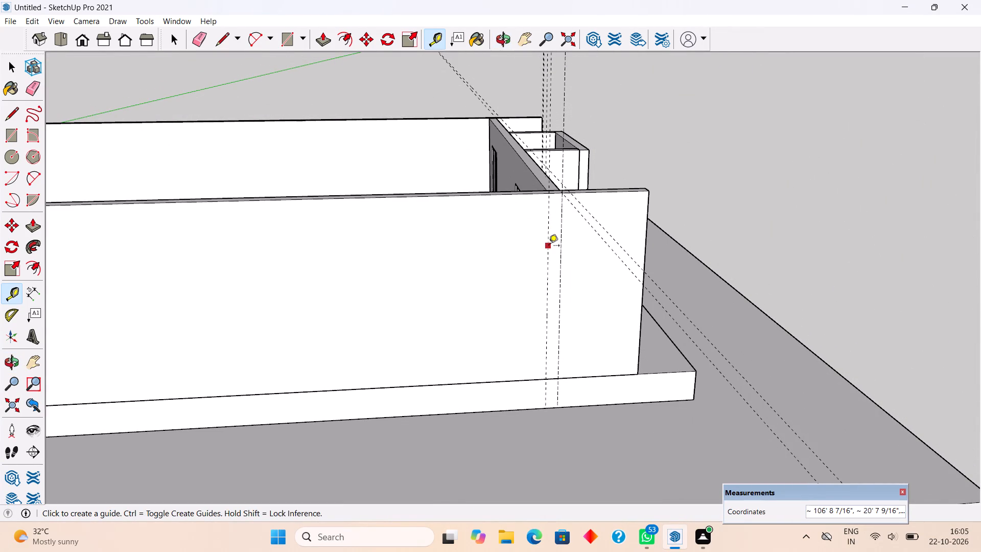
{"action": "scroll", "coordinate": [549, 250], "scroll_direction": "down", "scroll_amount": 4}
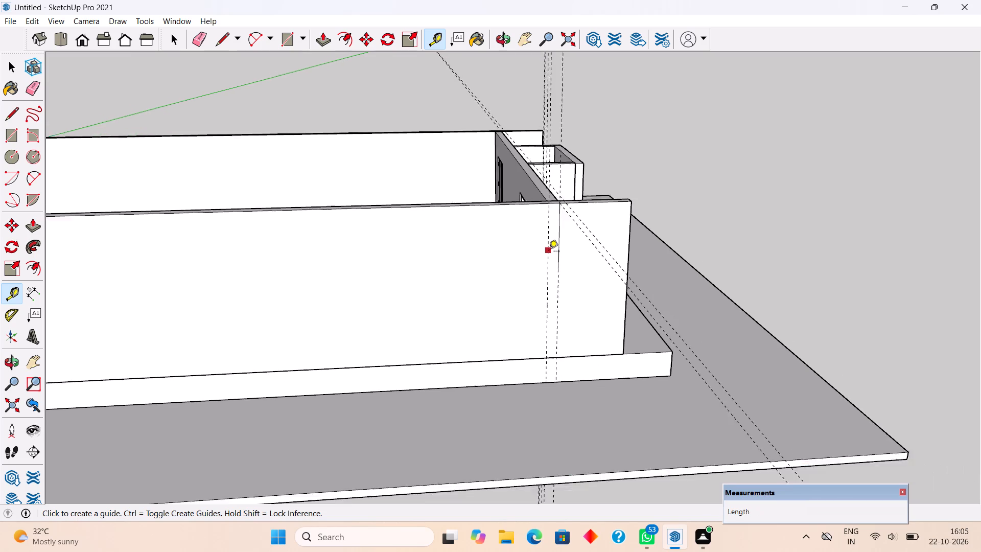
{"action": "scroll", "coordinate": [549, 252], "scroll_direction": "down", "scroll_amount": 5}
{"action": "scroll", "coordinate": [353, 301], "scroll_direction": "up", "scroll_amount": 1}
{"action": "middle_click_drag", "start_coordinate": [349, 297], "coordinate": [347, 266]}
{"action": "scroll", "coordinate": [347, 266], "scroll_direction": "down", "scroll_amount": 4}
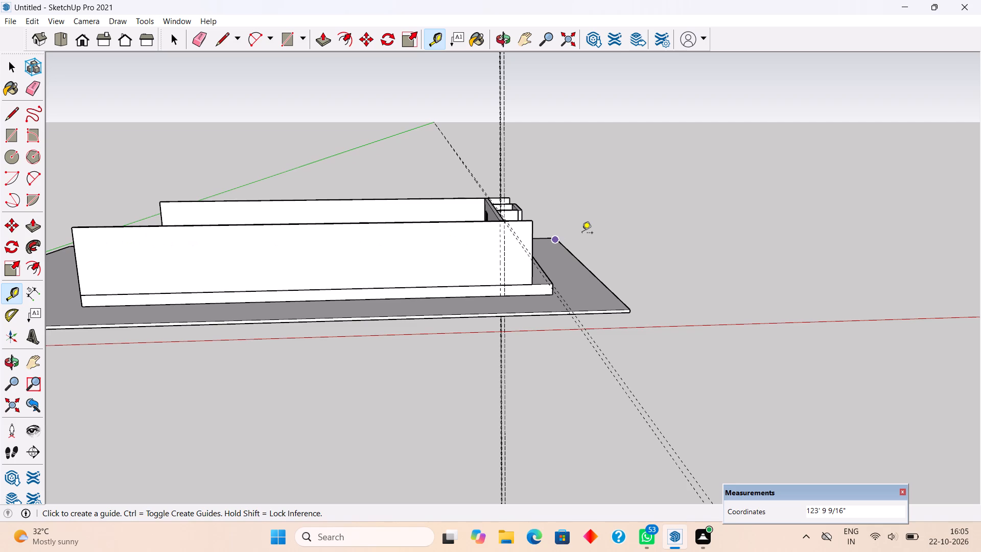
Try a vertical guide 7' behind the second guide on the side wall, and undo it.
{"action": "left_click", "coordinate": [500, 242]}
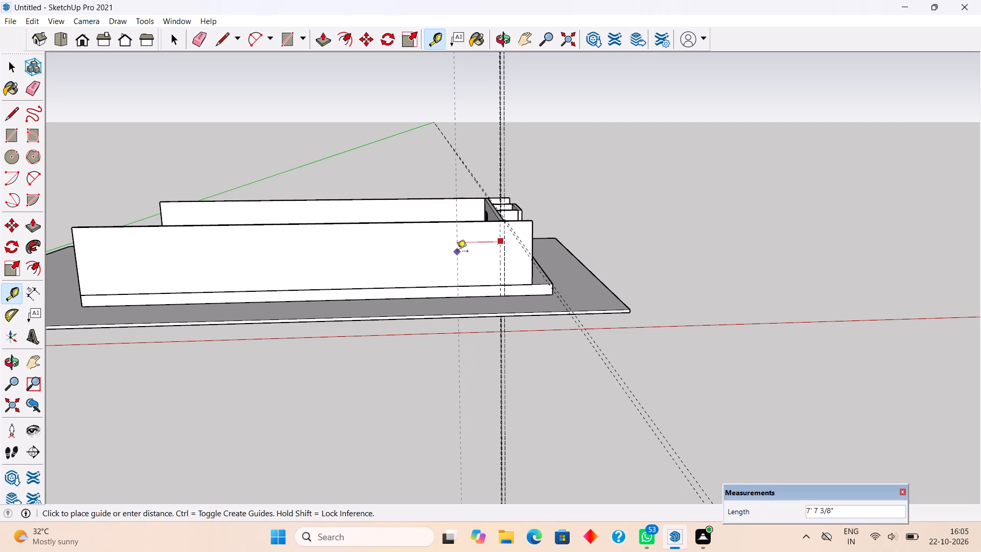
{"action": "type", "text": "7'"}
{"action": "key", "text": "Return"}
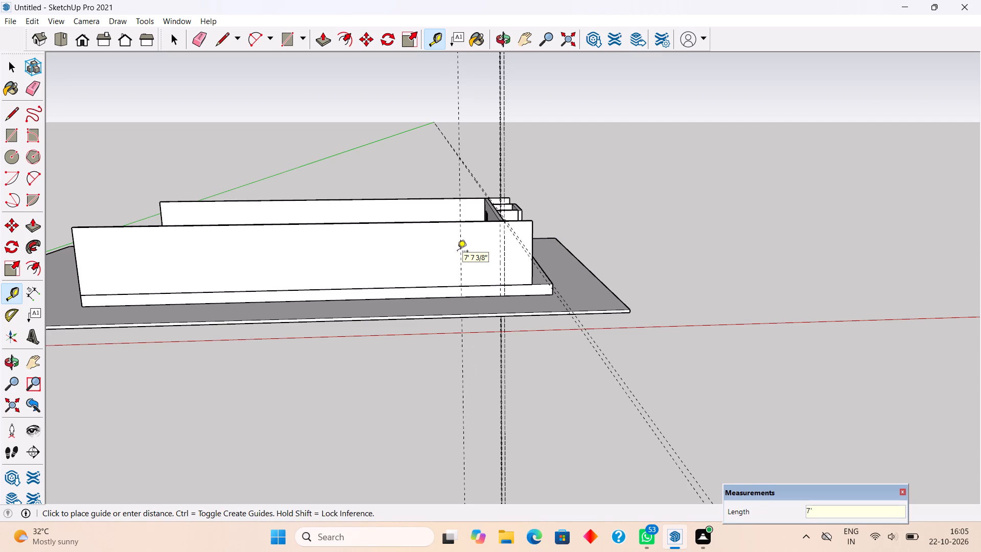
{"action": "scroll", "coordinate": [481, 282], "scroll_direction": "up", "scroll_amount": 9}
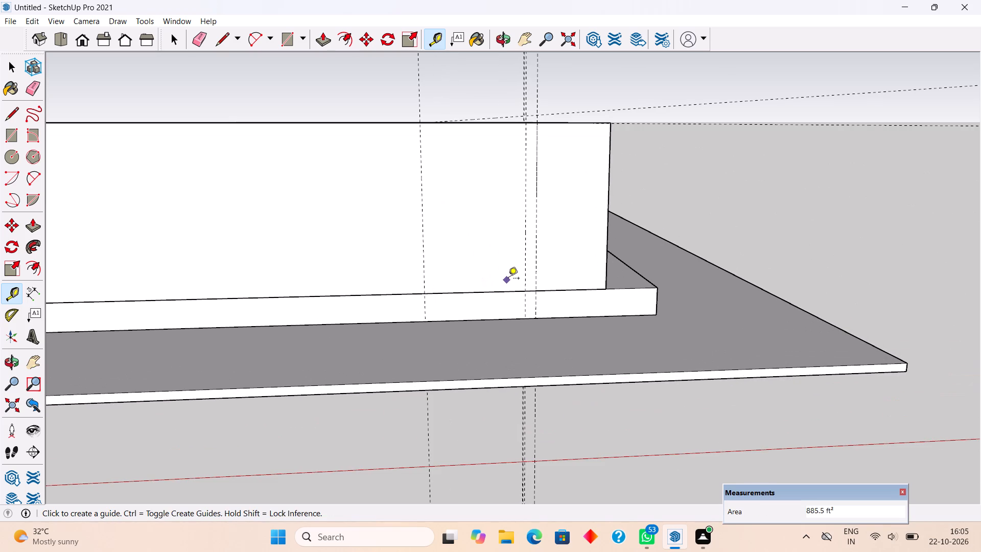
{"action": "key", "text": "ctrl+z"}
Place two more vertical guides on the side wall, one 4' behind the second guide and another 1' behind that.
{"action": "left_click", "coordinate": [527, 244]}
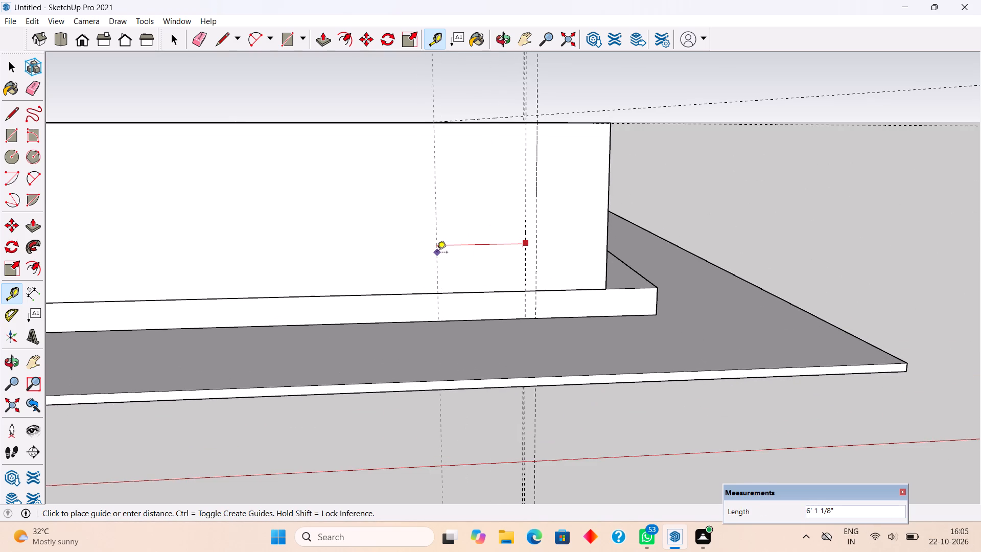
{"action": "type", "text": "4'"}
{"action": "key", "text": "Return"}
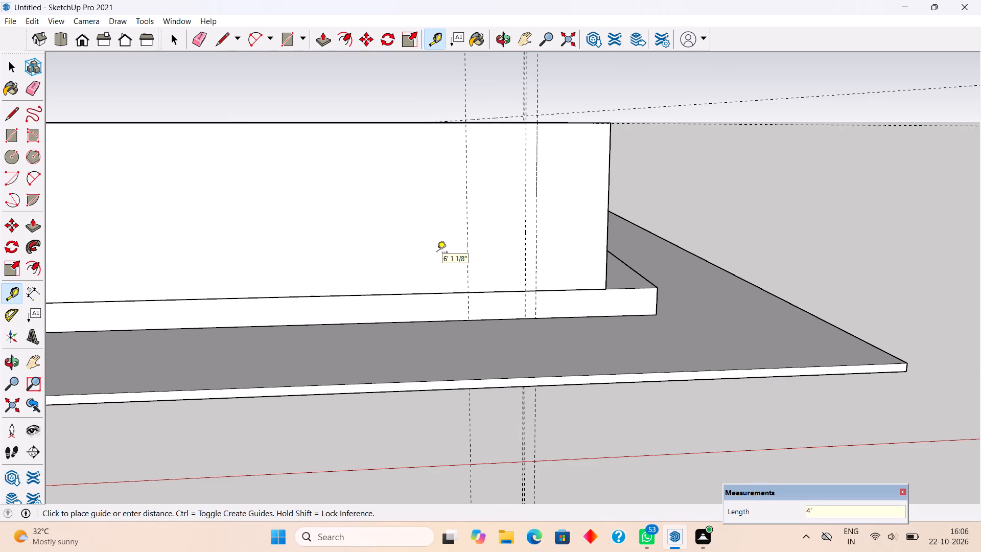
{"action": "left_click", "coordinate": [470, 273]}
{"action": "type", "text": "1'"}
{"action": "key", "text": "Return"}
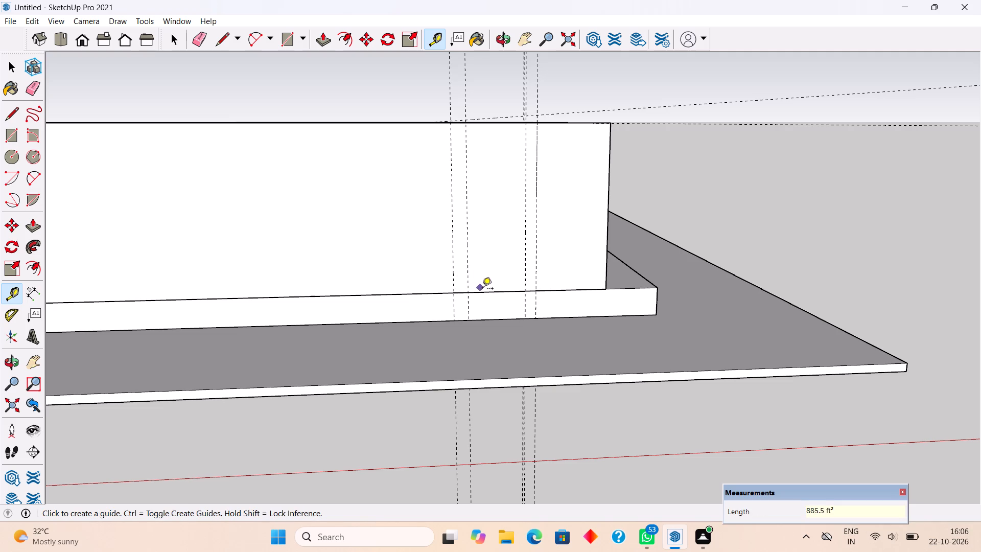
Measure the height of the front door's top above the base of the front wall.
{"action": "left_click", "coordinate": [485, 291]}
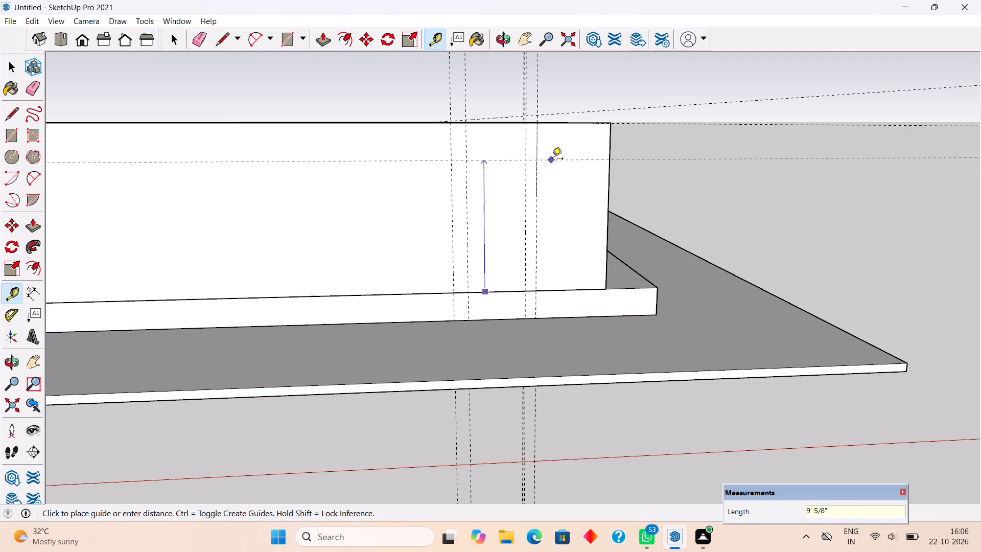
{"action": "middle_click_drag", "start_coordinate": [552, 159], "coordinate": [341, 146]}
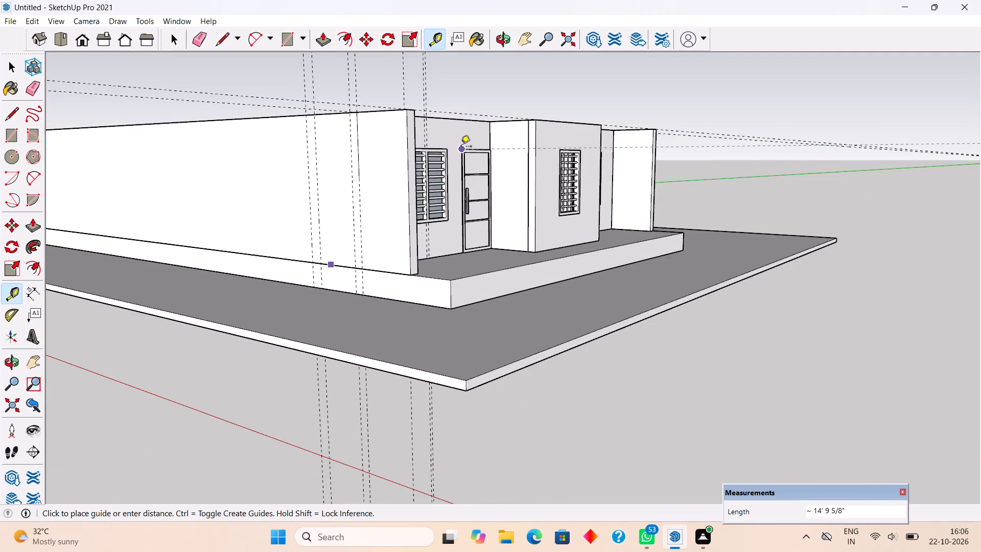
{"action": "key", "text": "t"}
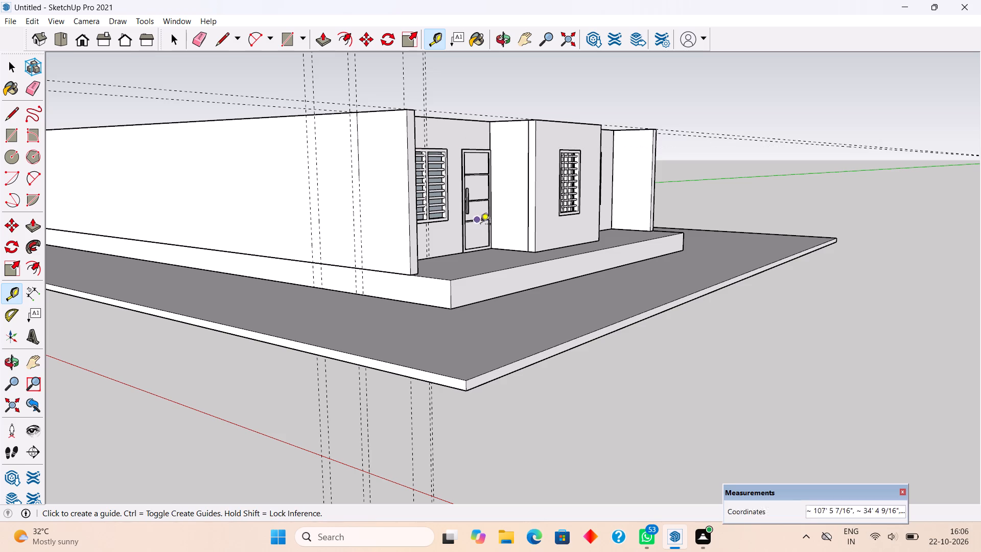
{"action": "left_click", "coordinate": [449, 259]}
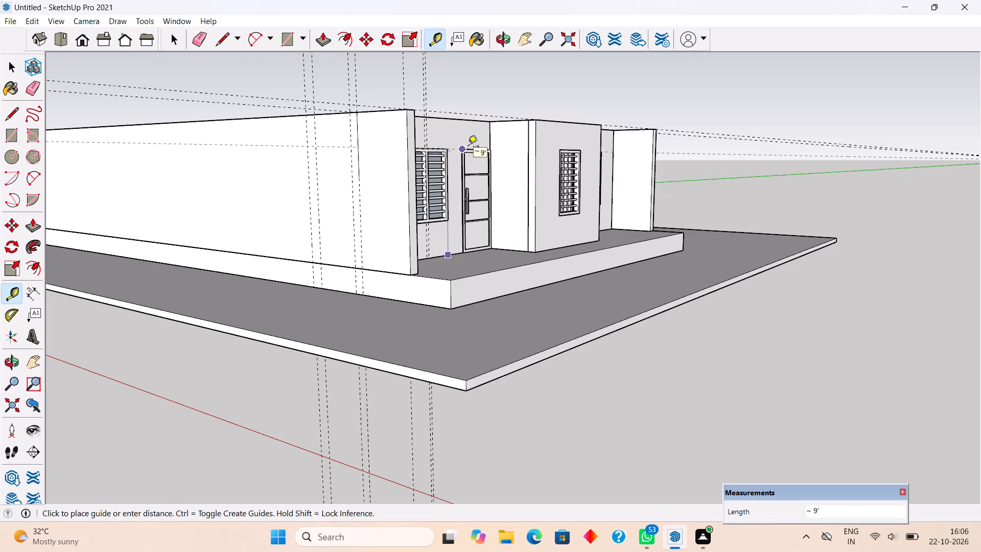
{"action": "key", "text": "space"}
Place a horizontal guide on the long side wall's outer face, 9' above its bottom edge.
{"action": "middle_click_drag", "start_coordinate": [386, 198], "coordinate": [635, 227]}
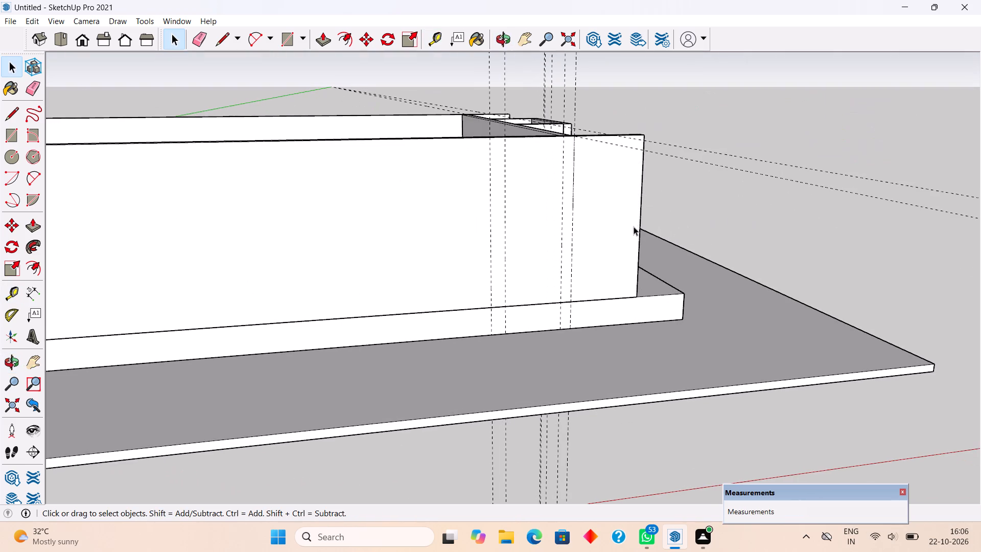
{"action": "key", "text": "t"}
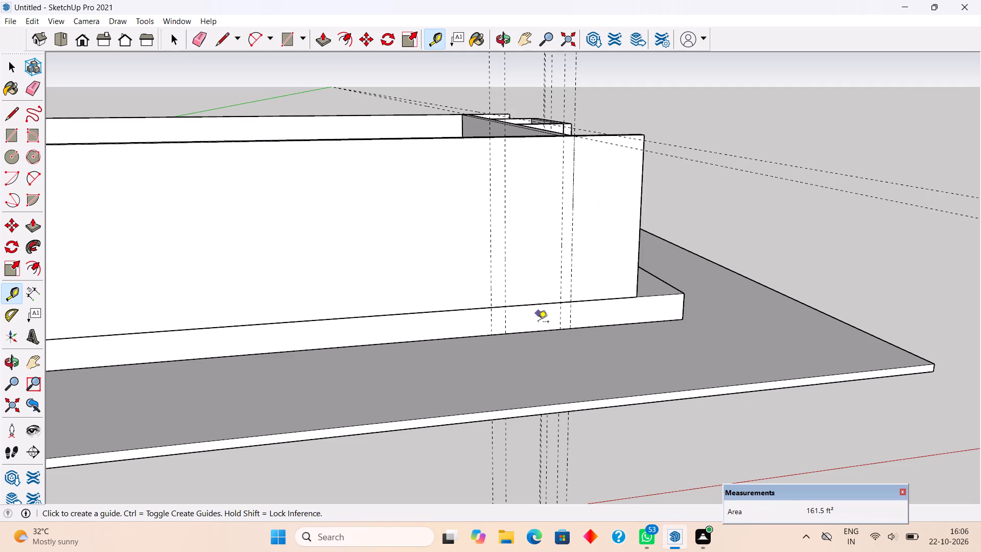
{"action": "left_click", "coordinate": [538, 305]}
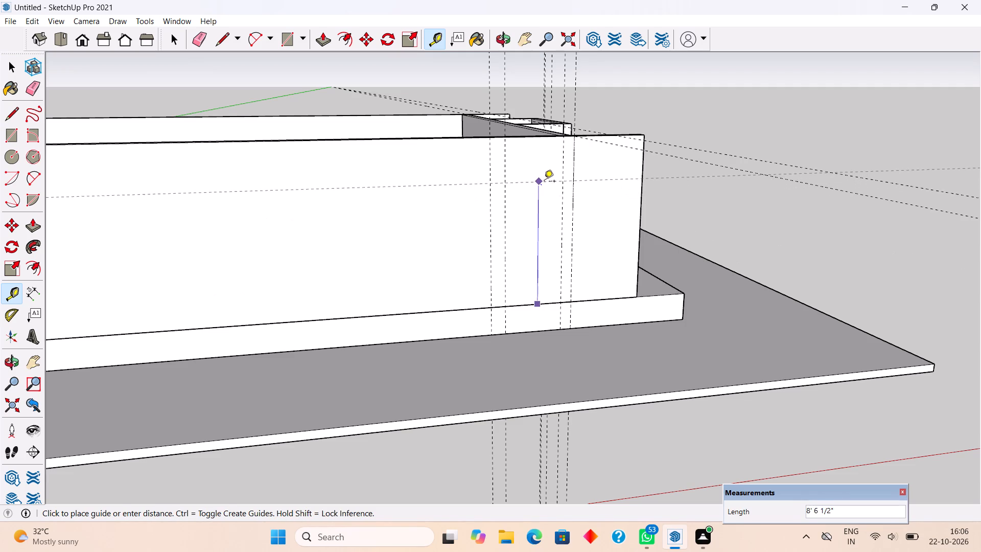
{"action": "type", "text": "9'"}
{"action": "key", "text": "Return"}
Place two vertical guides farther back along the side wall, 5' behind the rearmost guide and another 6' behind that.
{"action": "scroll", "coordinate": [549, 170], "scroll_direction": "down", "scroll_amount": 3}
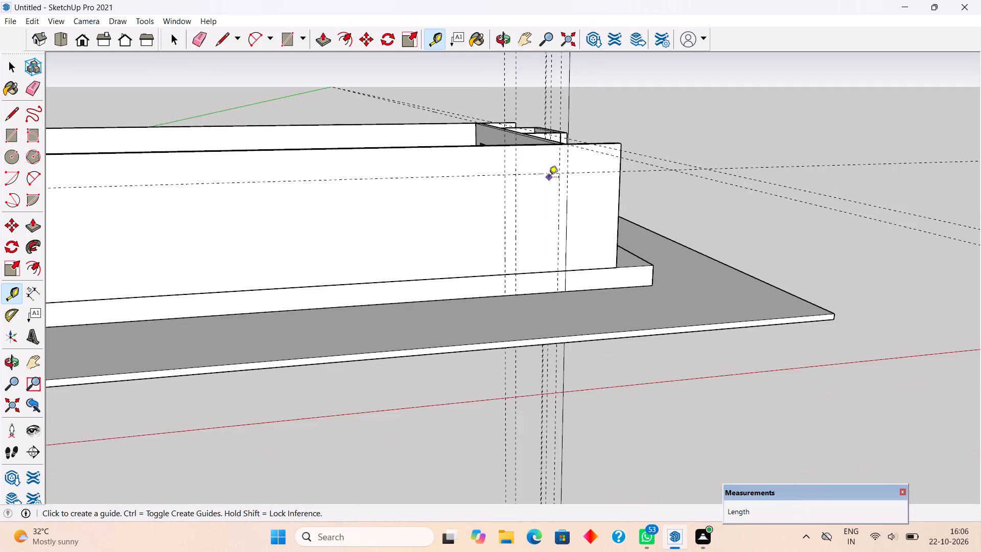
{"action": "scroll", "coordinate": [549, 178], "scroll_direction": "down", "scroll_amount": 1}
{"action": "key", "text": "space"}
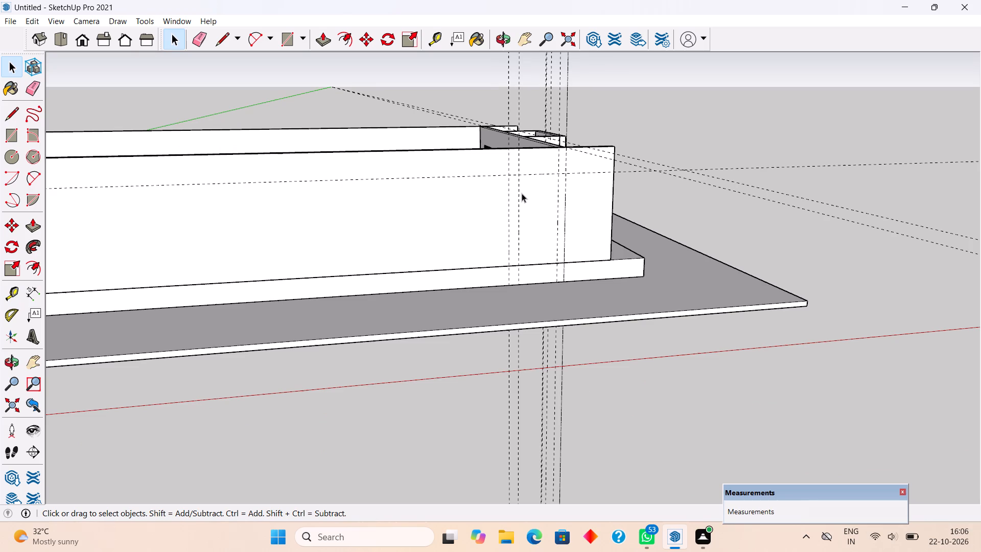
{"action": "scroll", "coordinate": [522, 193], "scroll_direction": "down", "scroll_amount": 3}
{"action": "scroll", "coordinate": [442, 217], "scroll_direction": "up", "scroll_amount": 4}
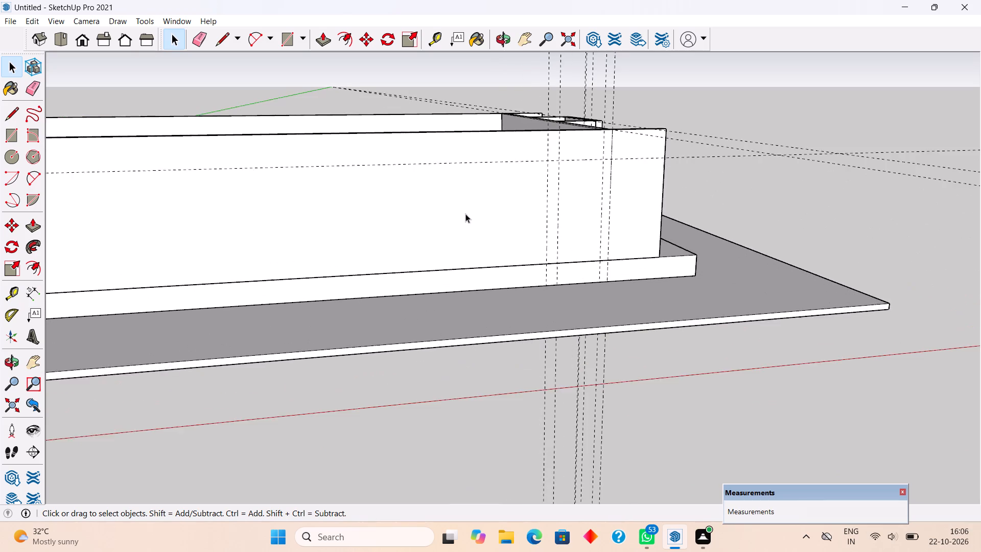
{"action": "scroll", "coordinate": [513, 208], "scroll_direction": "up", "scroll_amount": 3}
{"action": "scroll", "coordinate": [560, 203], "scroll_direction": "up", "scroll_amount": 1}
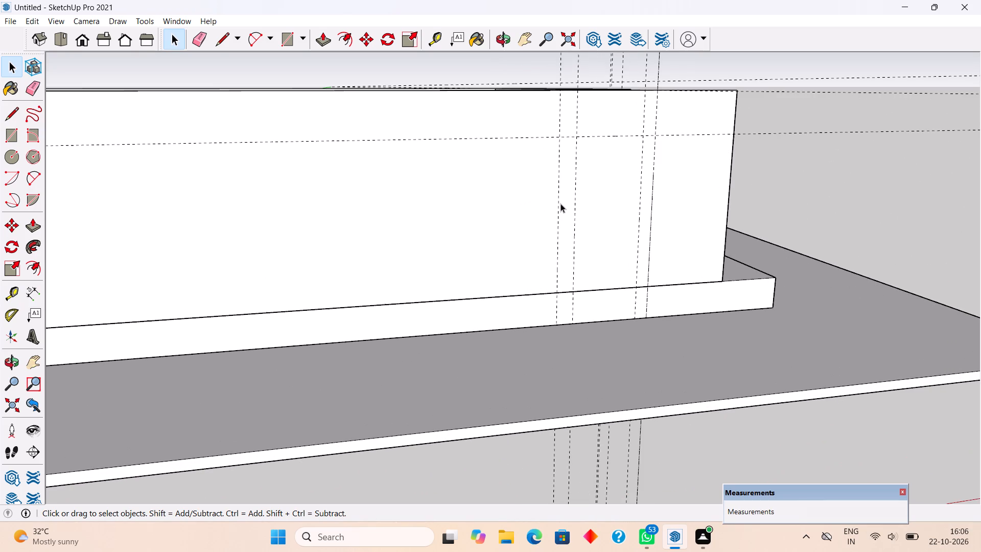
{"action": "key", "text": "t"}
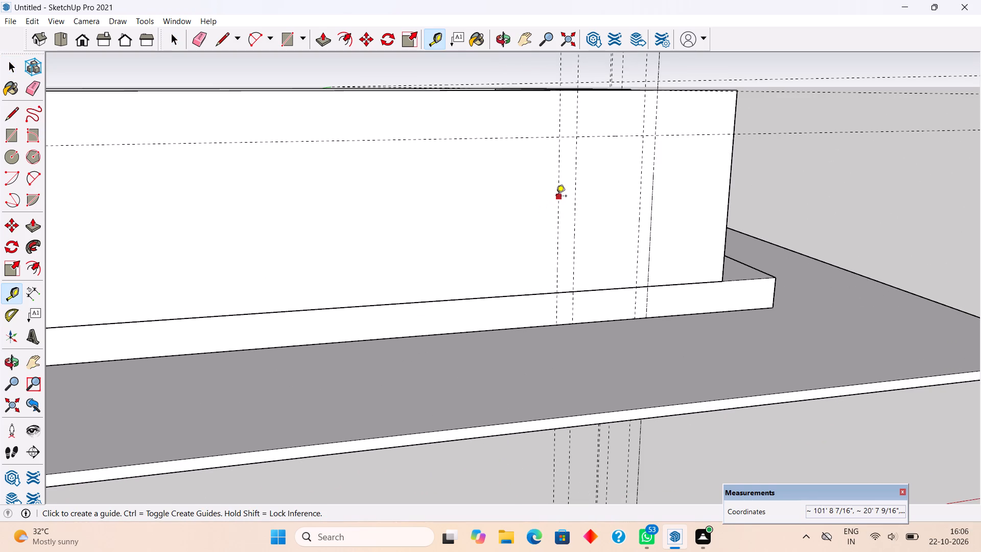
{"action": "left_click", "coordinate": [556, 197]}
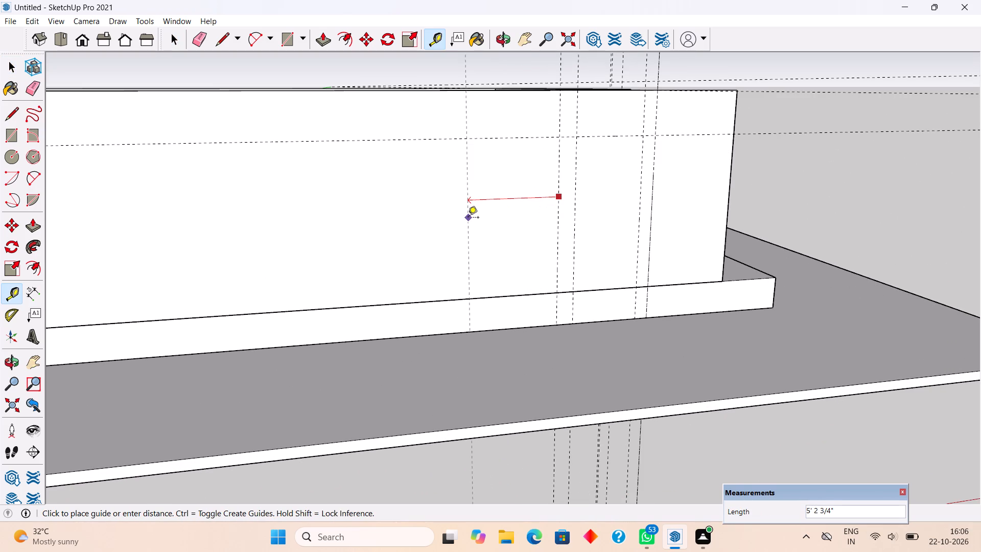
{"action": "type", "text": "5'"}
{"action": "key", "text": "Return"}
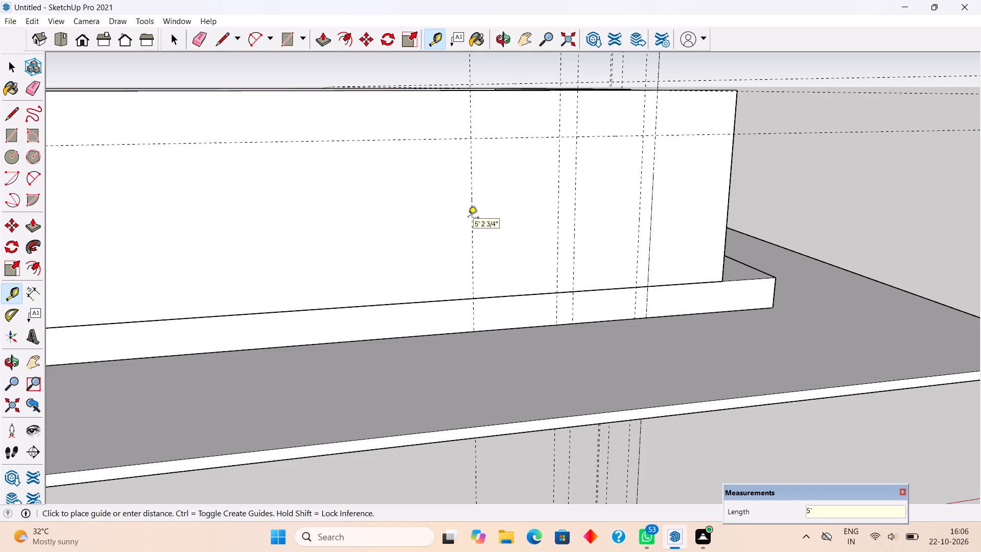
{"action": "left_click", "coordinate": [471, 231]}
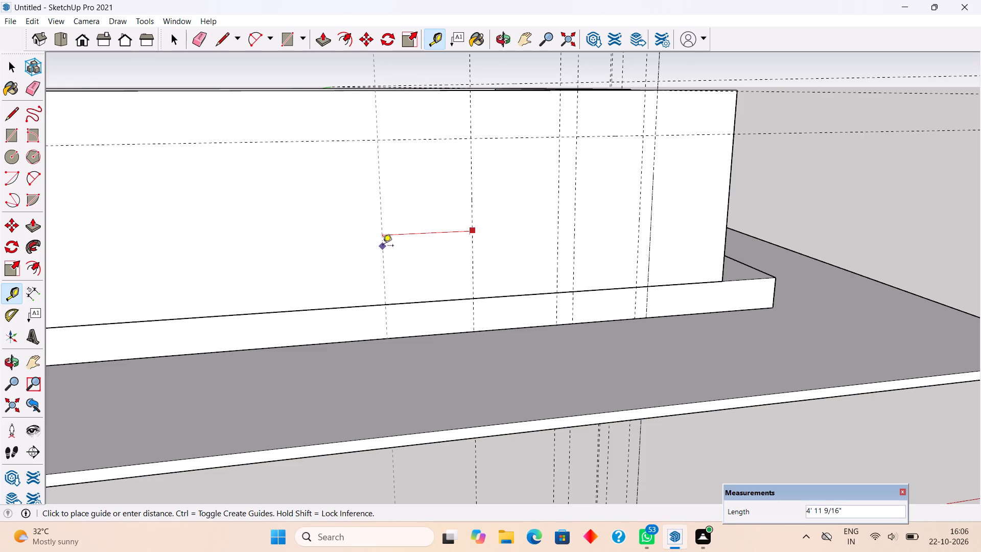
{"action": "type", "text": "6'"}
{"action": "key", "text": "Return"}
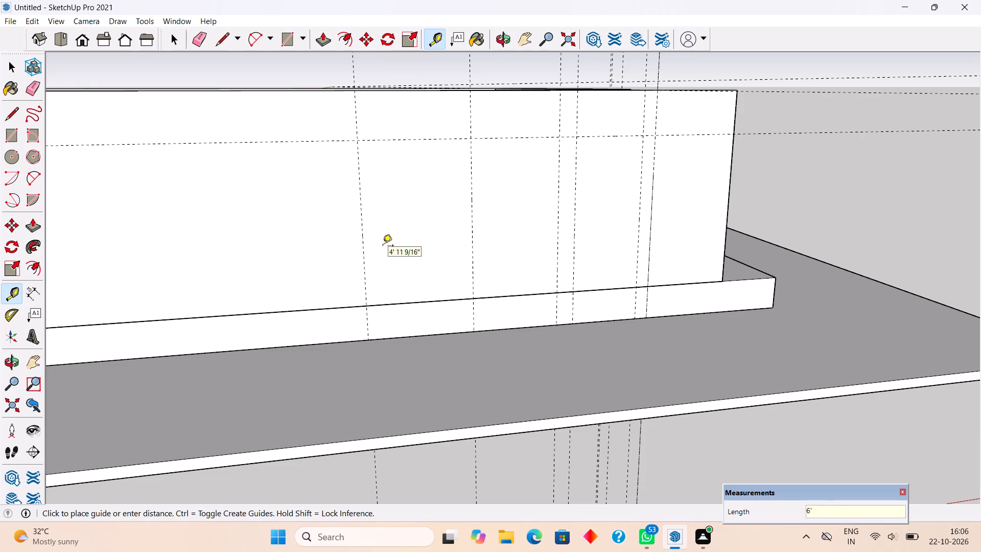
Place a horizontal guide on the long side wall's outer face, 3' above its bottom edge.
{"action": "left_click", "coordinate": [428, 304]}
{"action": "type", "text": "3'"}
{"action": "key", "text": "Return"}
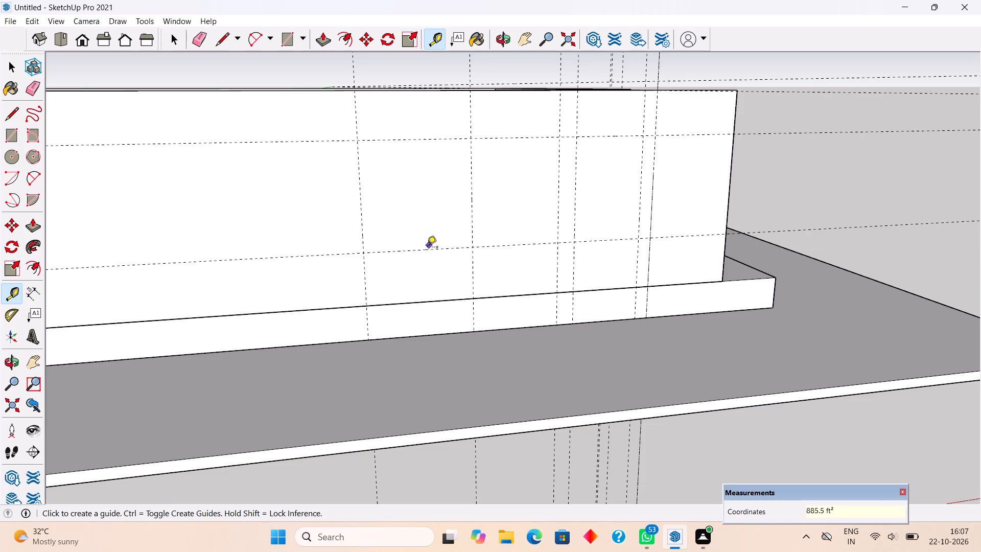
Draw a 5' wide, 9' high rectangle at the bottom of the side wall between the guides and Push/Pull it 9" inward as a door opening.
{"action": "key", "text": "space"}
{"action": "key", "text": "space"}
{"action": "triple_click", "coordinate": [498, 217]}
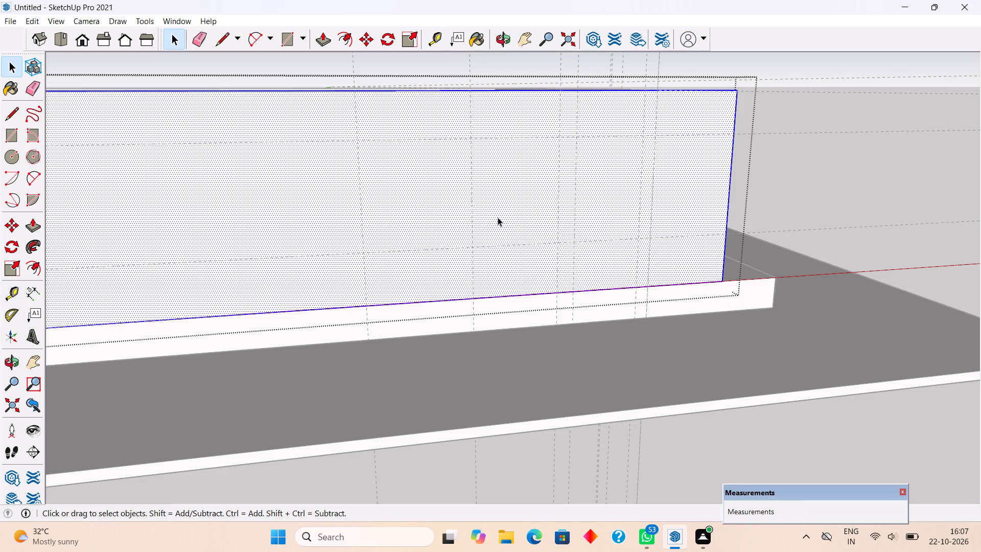
{"action": "key", "text": "r"}
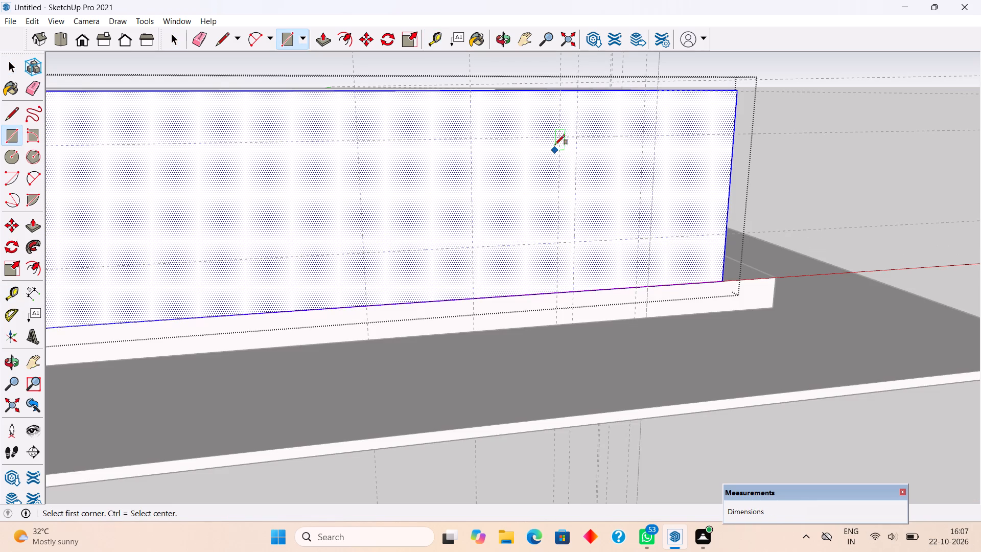
{"action": "left_click", "coordinate": [557, 137]}
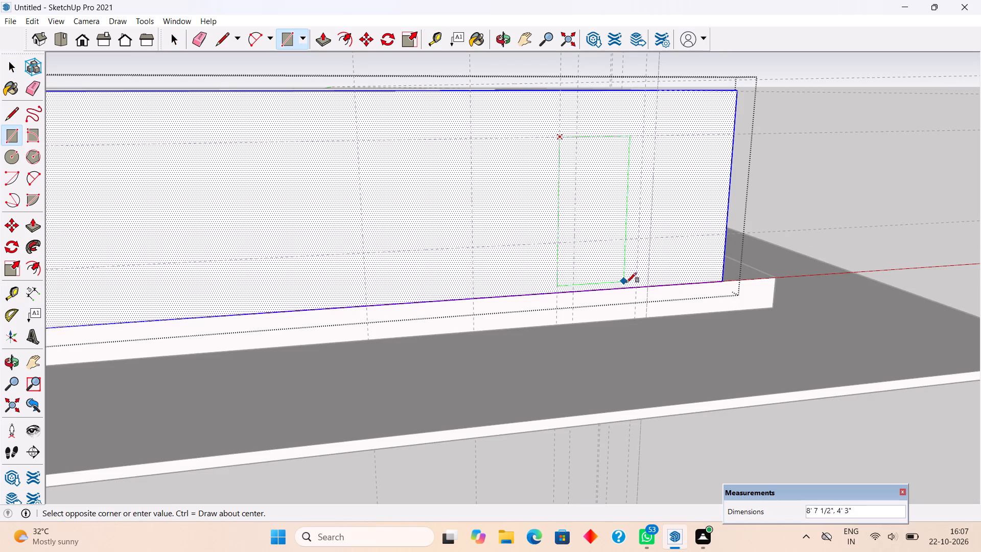
{"action": "left_click", "coordinate": [638, 287]}
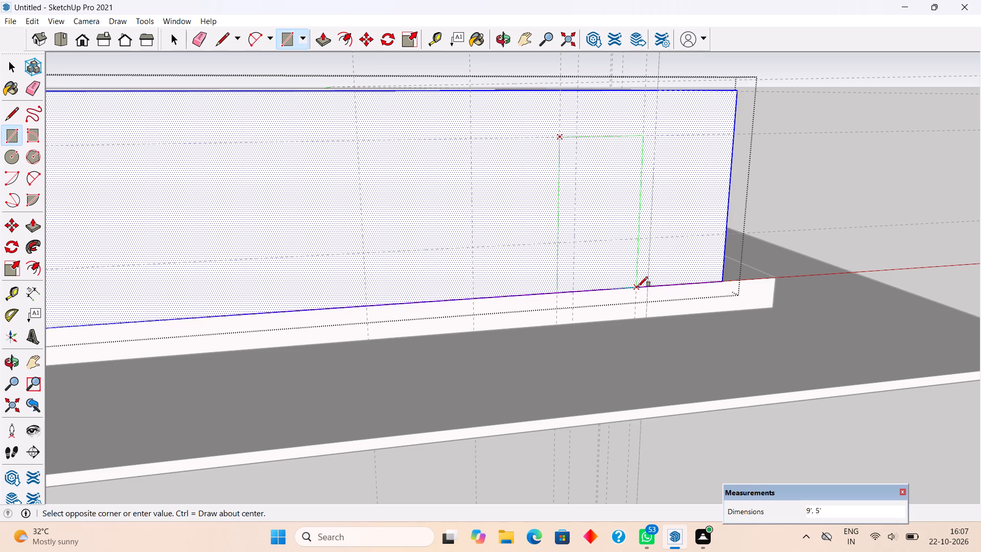
{"action": "key", "text": "p"}
{"action": "left_click_drag", "start_coordinate": [605, 265], "coordinate": [599, 187]}
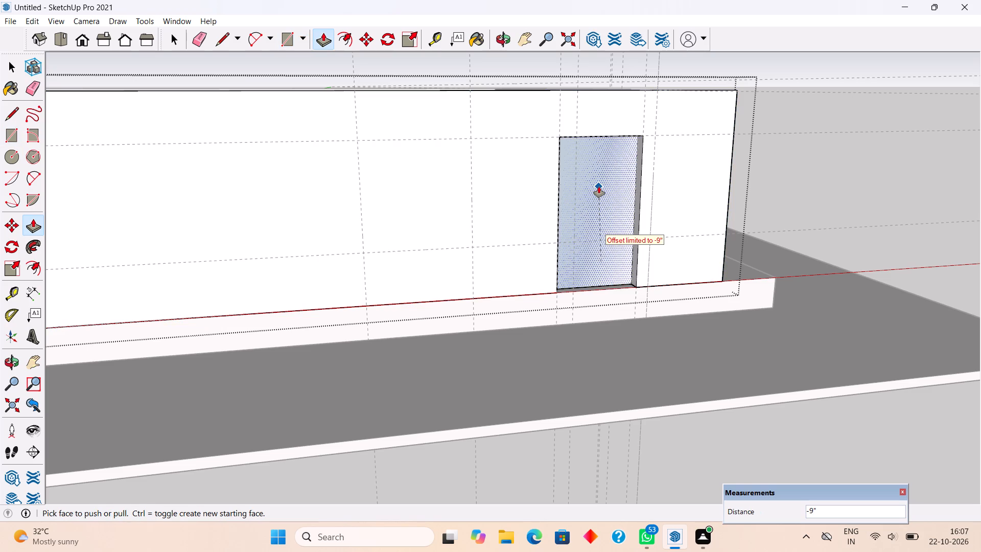
Cut a 6' by 6' window opening behind the side door, between the 3' and 9' guides, pushing it 9" through the wall.
{"action": "key", "text": "r"}
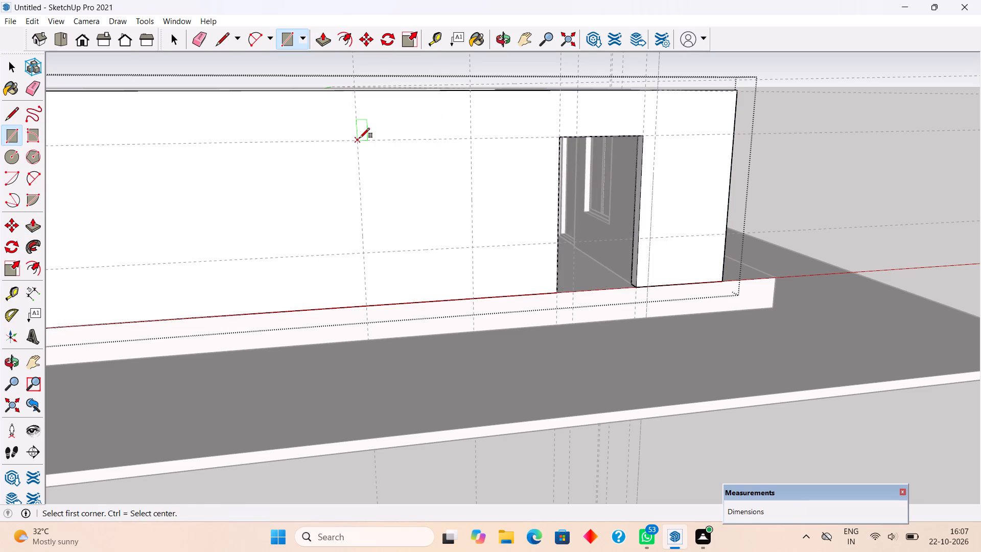
{"action": "left_click", "coordinate": [360, 138]}
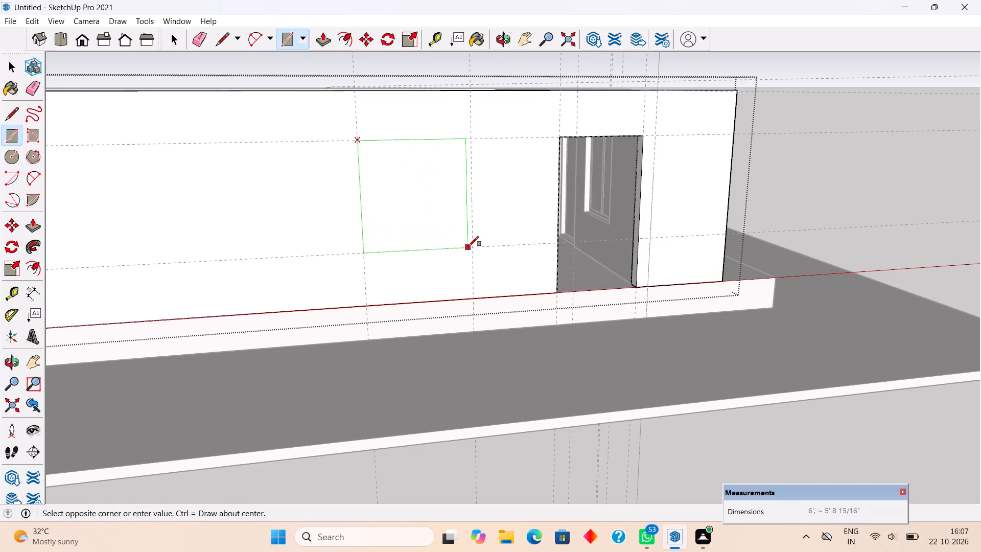
{"action": "left_click", "coordinate": [471, 246]}
{"action": "key", "text": "p"}
{"action": "left_click_drag", "start_coordinate": [469, 237], "coordinate": [467, 233]}
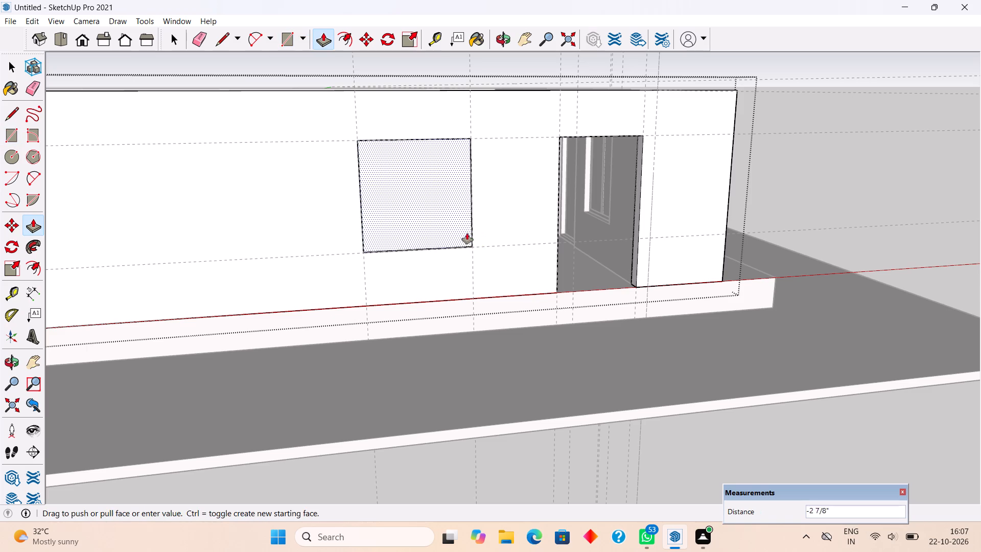
{"action": "left_click_drag", "start_coordinate": [467, 233], "coordinate": [407, 191]}
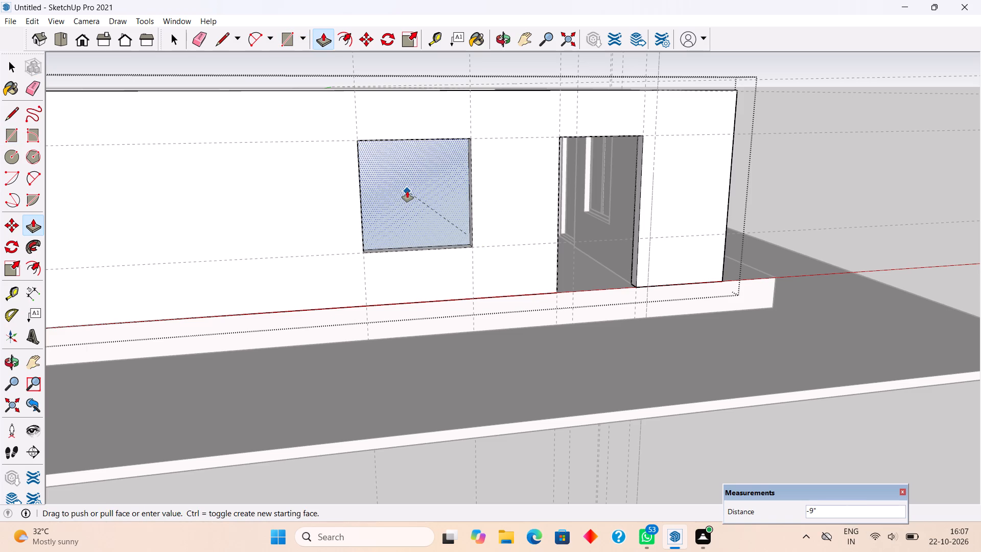
{"action": "key", "text": "space"}
{"action": "scroll", "coordinate": [407, 191], "scroll_direction": "down", "scroll_amount": 9}
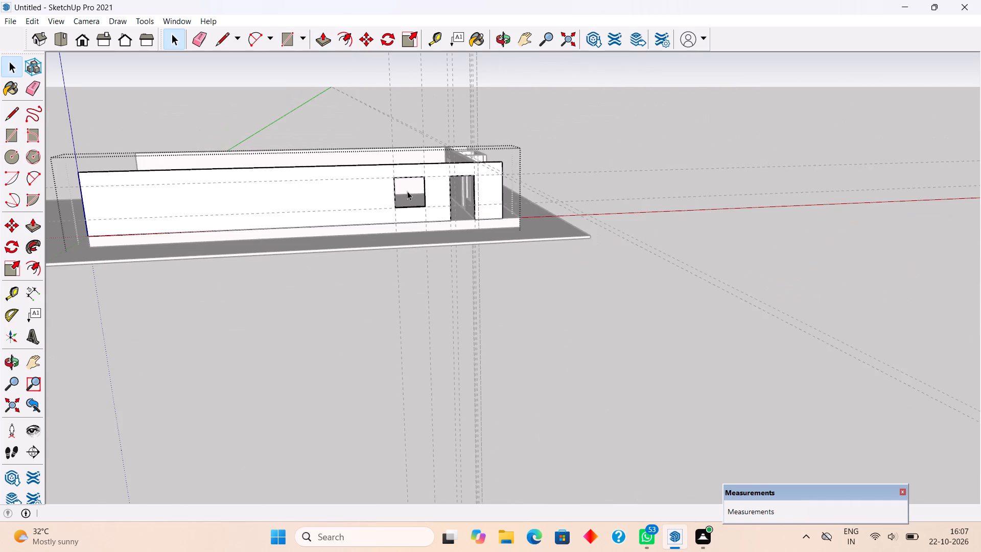
{"action": "left_click", "coordinate": [342, 88]}
Place a vertical guide on the side wall's outer face, 10' behind the new window opening's rear edge.
{"action": "scroll", "coordinate": [365, 212], "scroll_direction": "up", "scroll_amount": 4}
{"action": "middle_click_drag", "start_coordinate": [460, 212], "coordinate": [533, 210]}
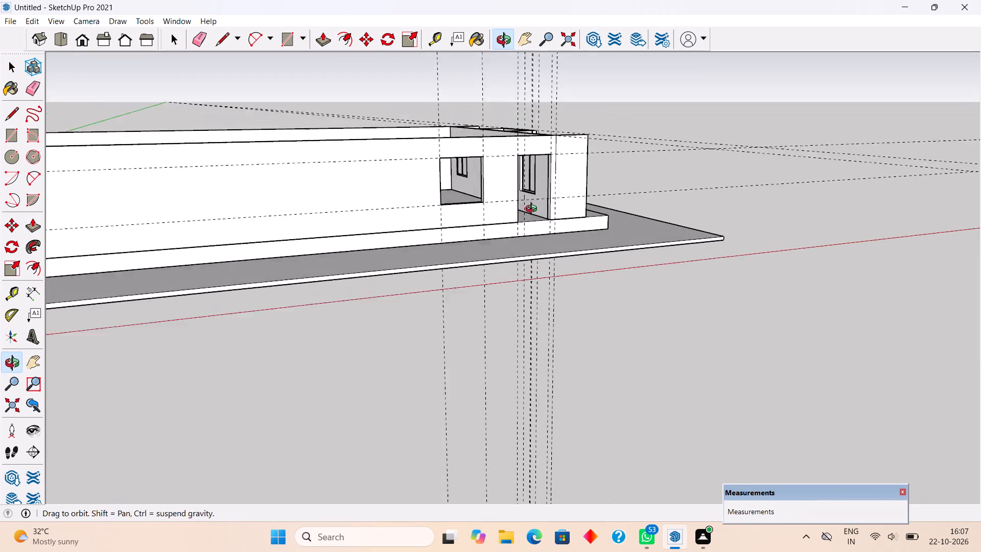
{"action": "middle_click_drag", "start_coordinate": [533, 210], "coordinate": [555, 247]}
{"action": "scroll", "coordinate": [395, 251], "scroll_direction": "up", "scroll_amount": 4}
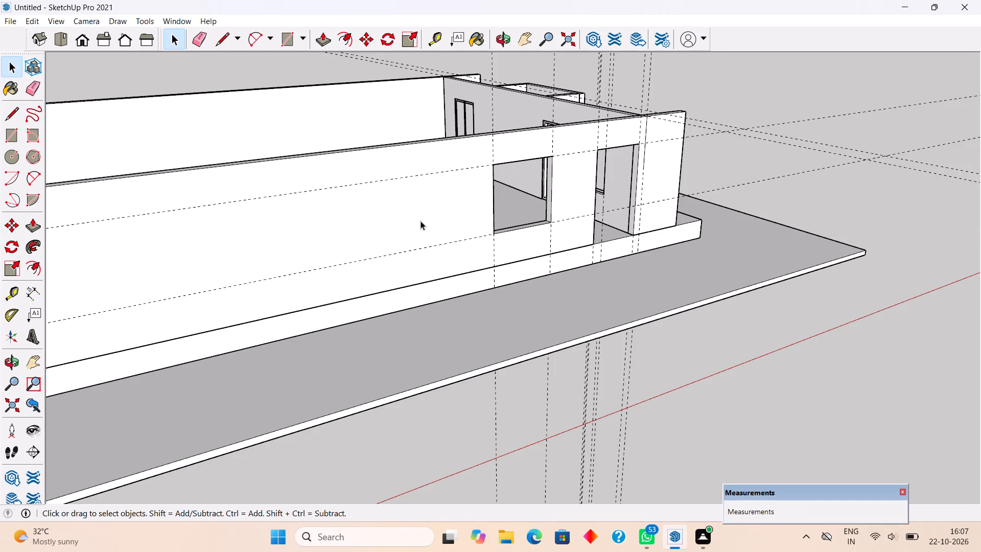
{"action": "scroll", "coordinate": [421, 221], "scroll_direction": "down", "scroll_amount": 1}
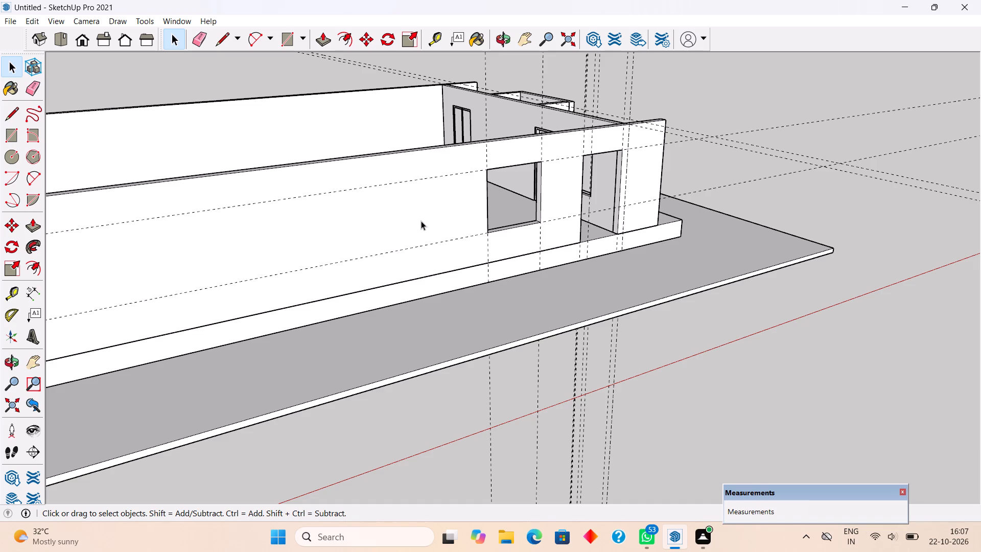
{"action": "scroll", "coordinate": [394, 231], "scroll_direction": "up", "scroll_amount": 2}
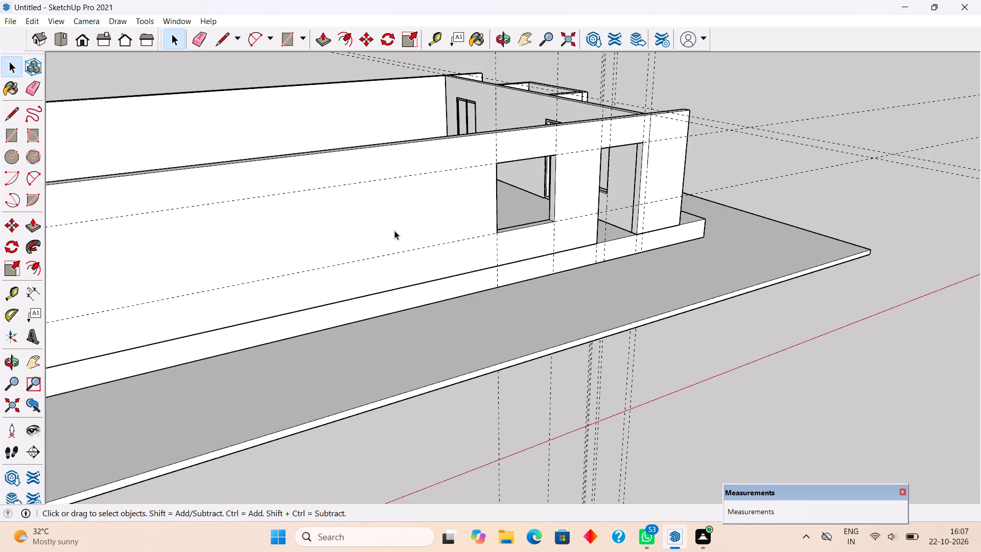
{"action": "scroll", "coordinate": [392, 232], "scroll_direction": "up", "scroll_amount": 4}
{"action": "key", "text": "t"}
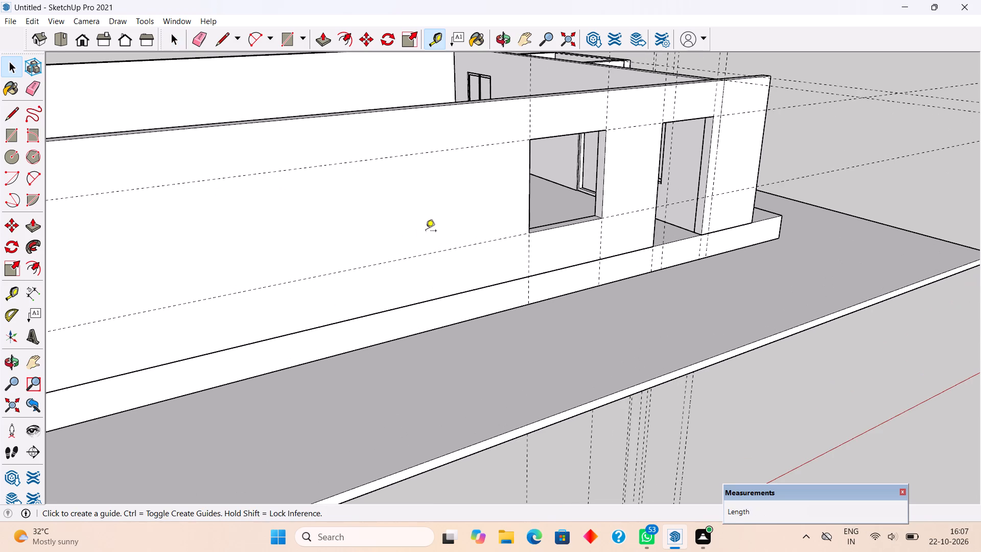
{"action": "left_click", "coordinate": [533, 197]}
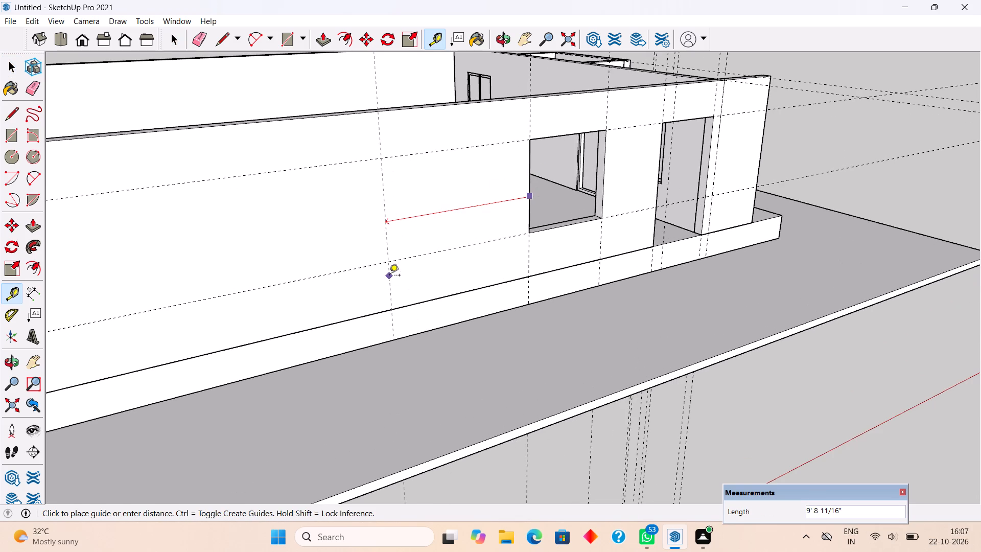
{"action": "type", "text": "10'"}
{"action": "key", "text": "Return"}
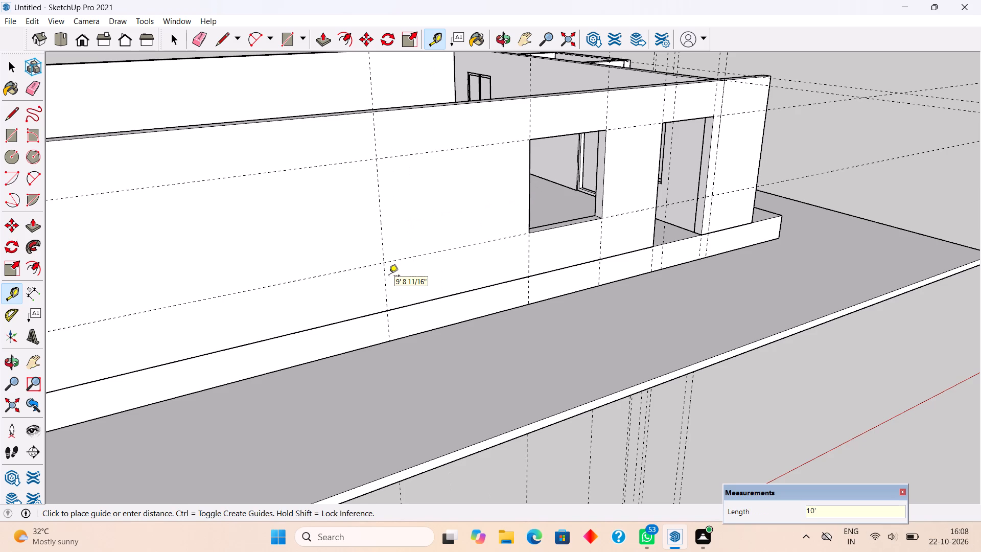
Extend the floor plinth 7' outward along the long side wall that has the new openings.
{"action": "scroll", "coordinate": [389, 277], "scroll_direction": "down", "scroll_amount": 15}
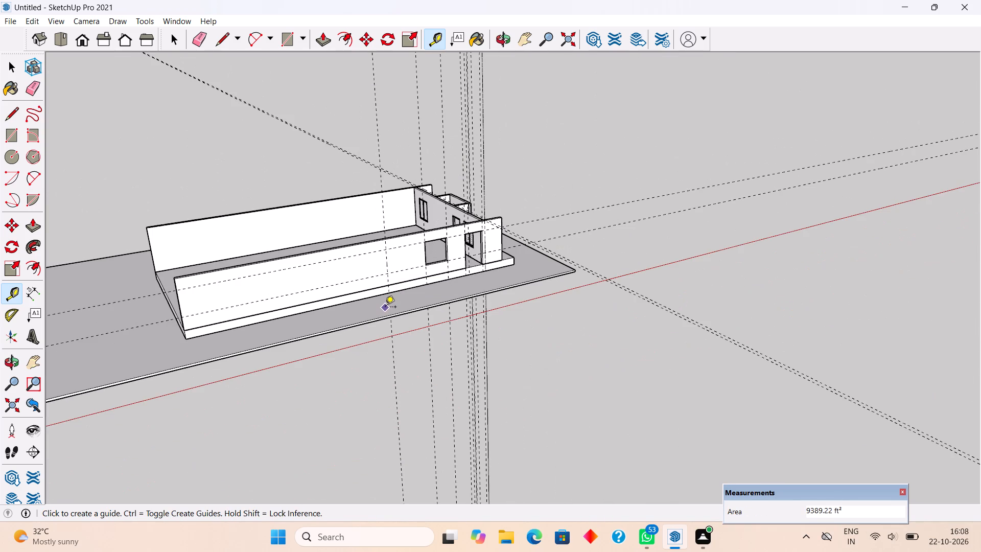
{"action": "key", "text": "space"}
{"action": "middle_click_drag", "start_coordinate": [292, 291], "coordinate": [416, 240]}
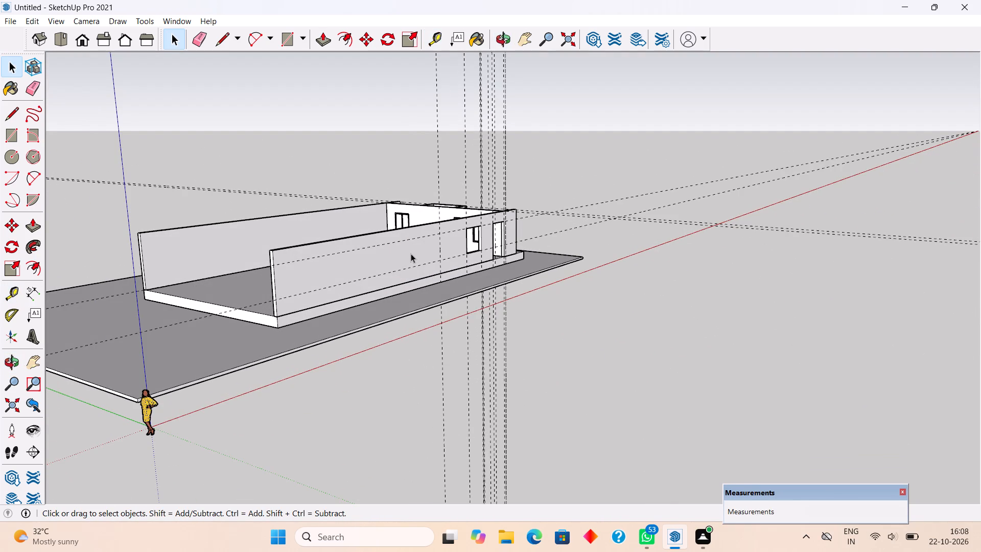
{"action": "middle_click_drag", "start_coordinate": [445, 304], "coordinate": [448, 314]}
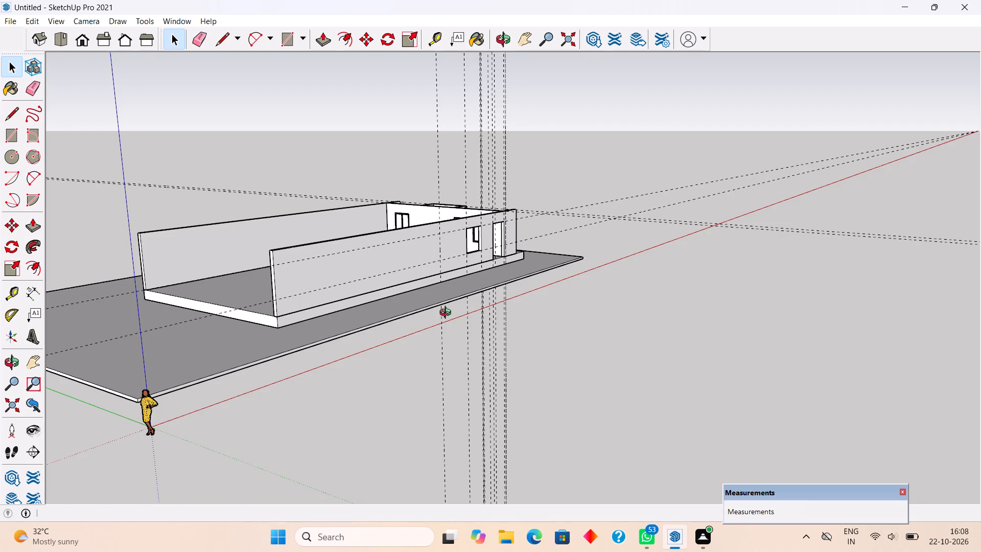
{"action": "middle_click_drag", "start_coordinate": [448, 314], "coordinate": [449, 355]}
{"action": "scroll", "coordinate": [427, 331], "scroll_direction": "up", "scroll_amount": 4}
{"action": "triple_click", "coordinate": [416, 304]}
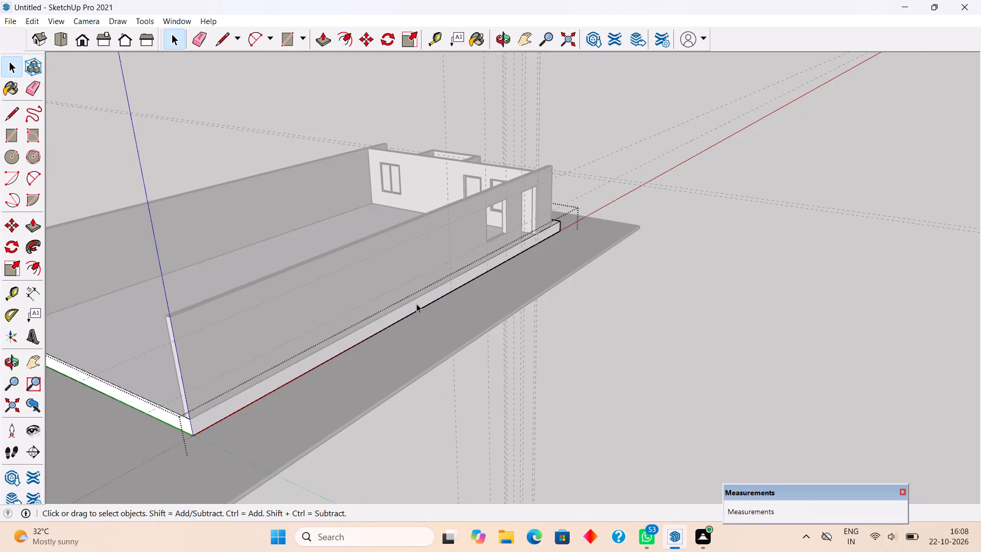
{"action": "key", "text": "p"}
{"action": "left_click", "coordinate": [425, 299]}
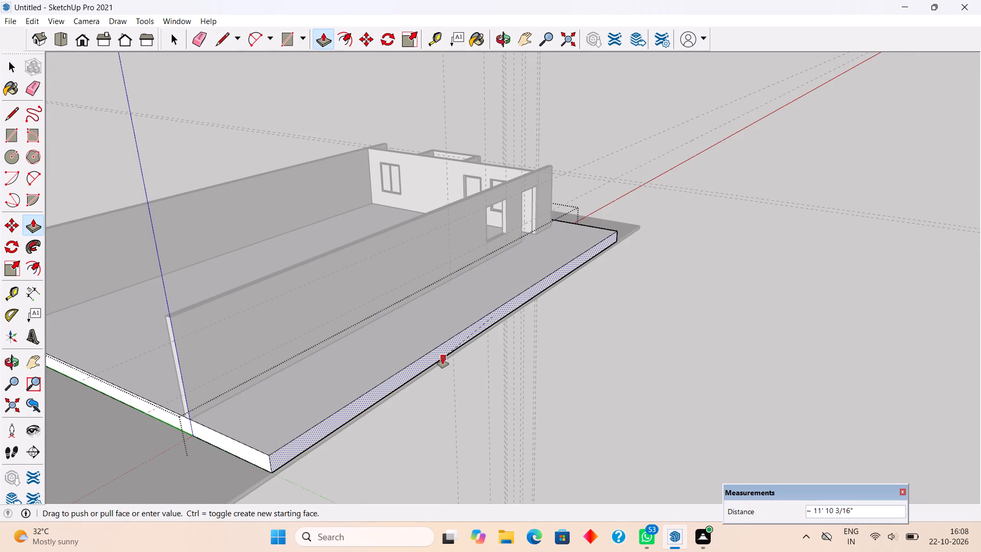
{"action": "type", "text": "7'"}
{"action": "key", "text": "Return"}
{"action": "key", "text": "space"}
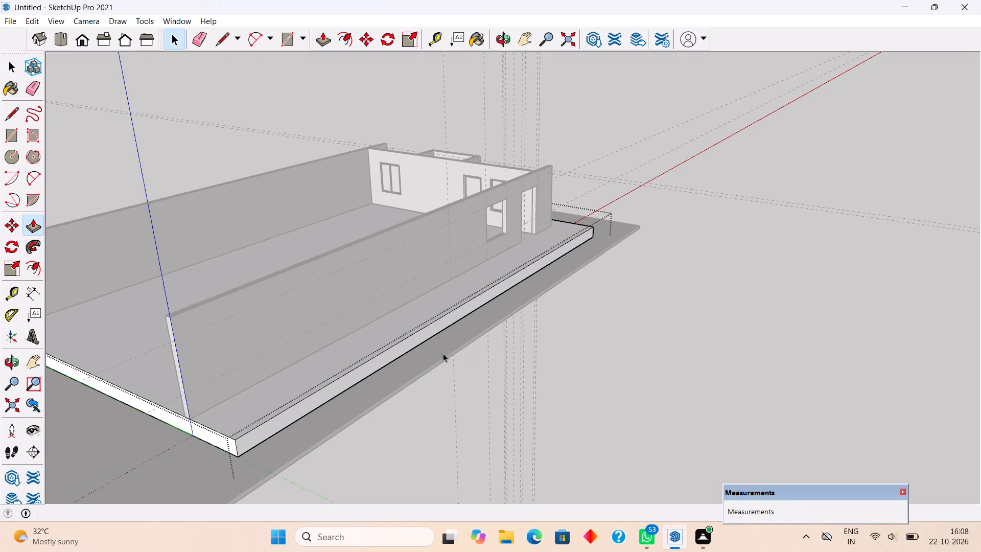
{"action": "left_click", "coordinate": [599, 344]}
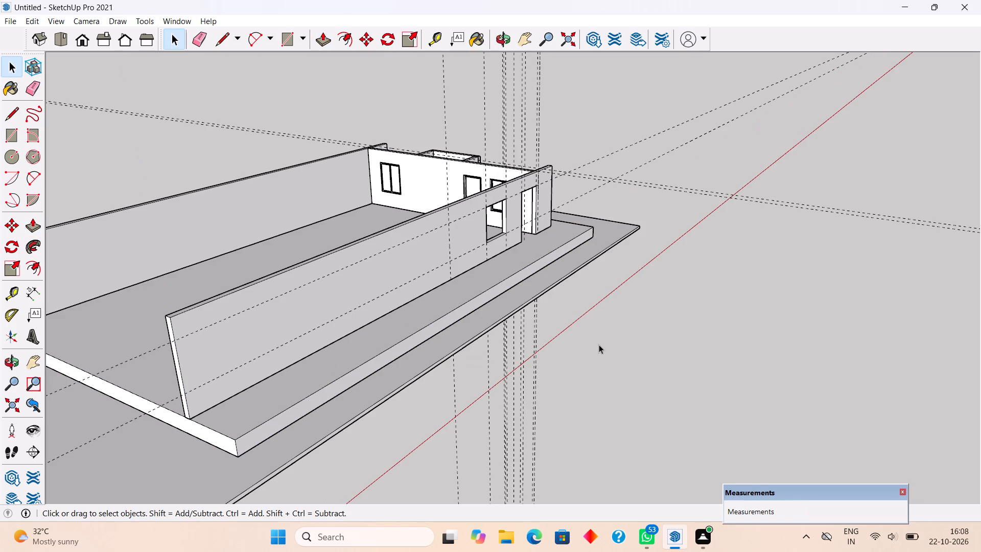
Shorten the floor plinth by pushing its rear face 10' inward toward the front of the building.
{"action": "scroll", "coordinate": [604, 315], "scroll_direction": "down", "scroll_amount": 6}
{"action": "scroll", "coordinate": [278, 378], "scroll_direction": "up", "scroll_amount": 6}
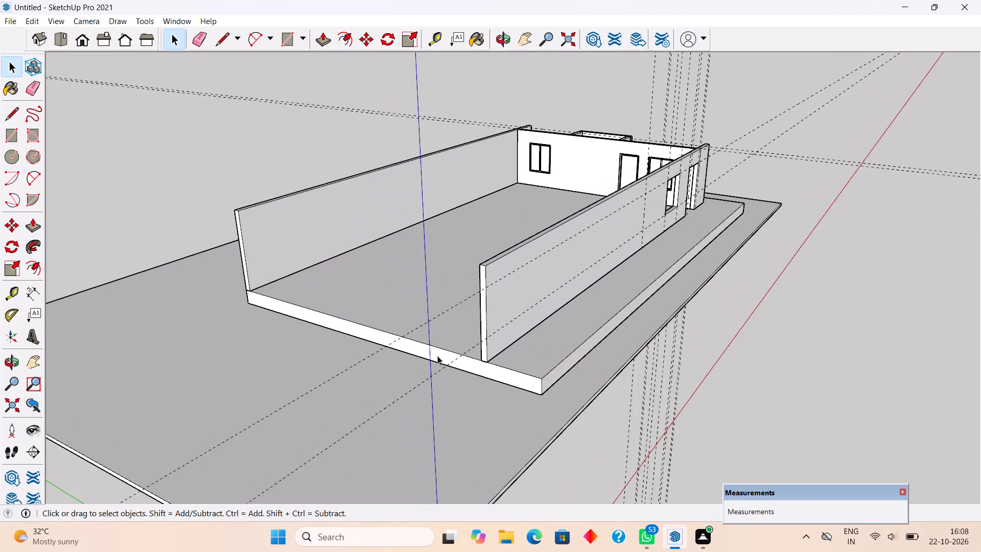
{"action": "triple_click", "coordinate": [437, 356]}
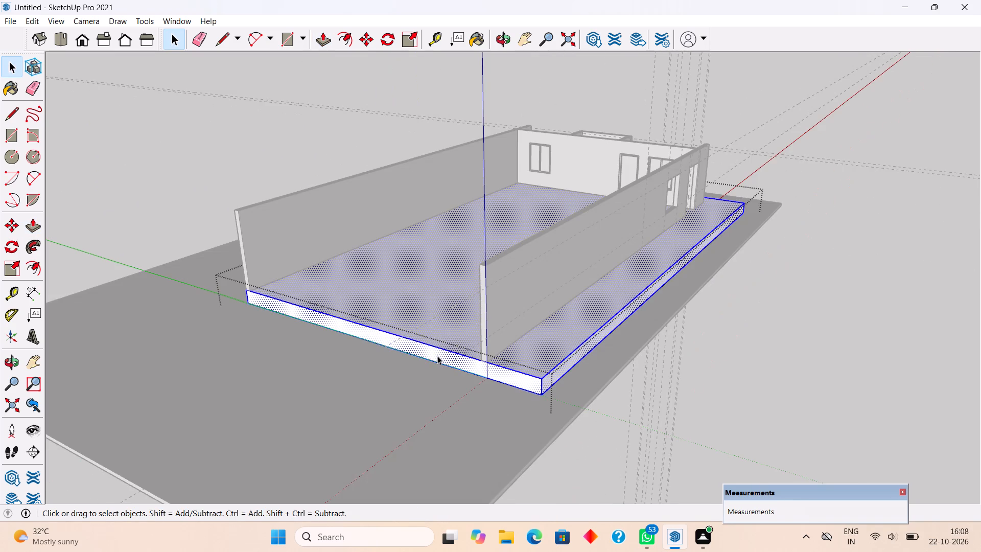
{"action": "key", "text": "p"}
{"action": "left_click", "coordinate": [447, 354]}
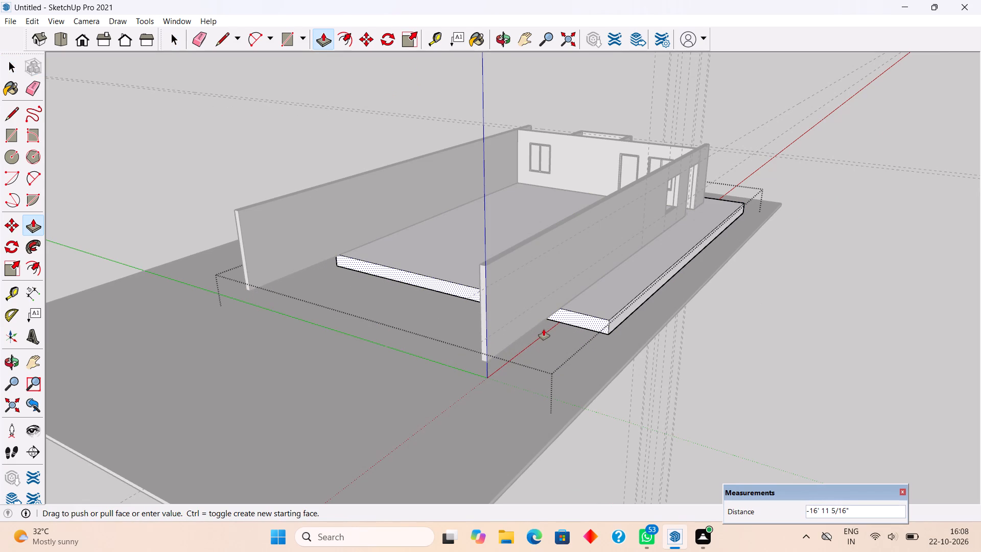
{"action": "type", "text": "10'"}
{"action": "key", "text": "Return"}
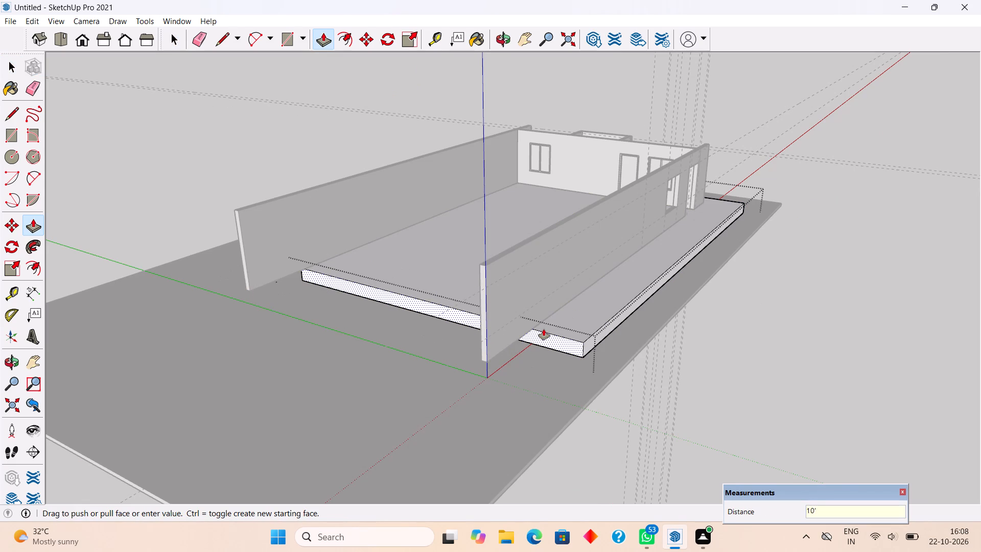
Push the floor plinth's rear face inward by a further 10'.
{"action": "middle_click_drag", "start_coordinate": [599, 297], "coordinate": [325, 336]}
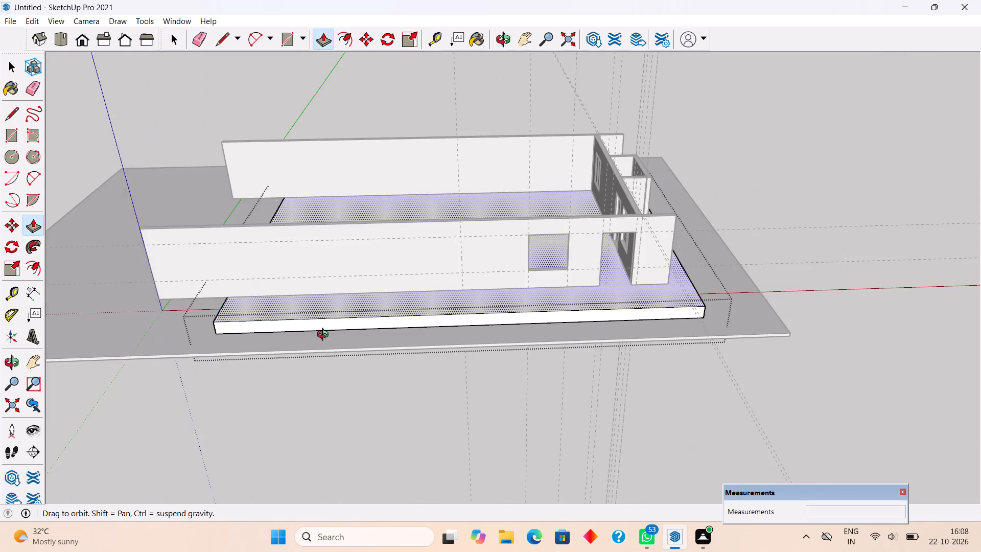
{"action": "middle_click_drag", "start_coordinate": [325, 336], "coordinate": [461, 311]}
{"action": "scroll", "coordinate": [375, 349], "scroll_direction": "up", "scroll_amount": 3}
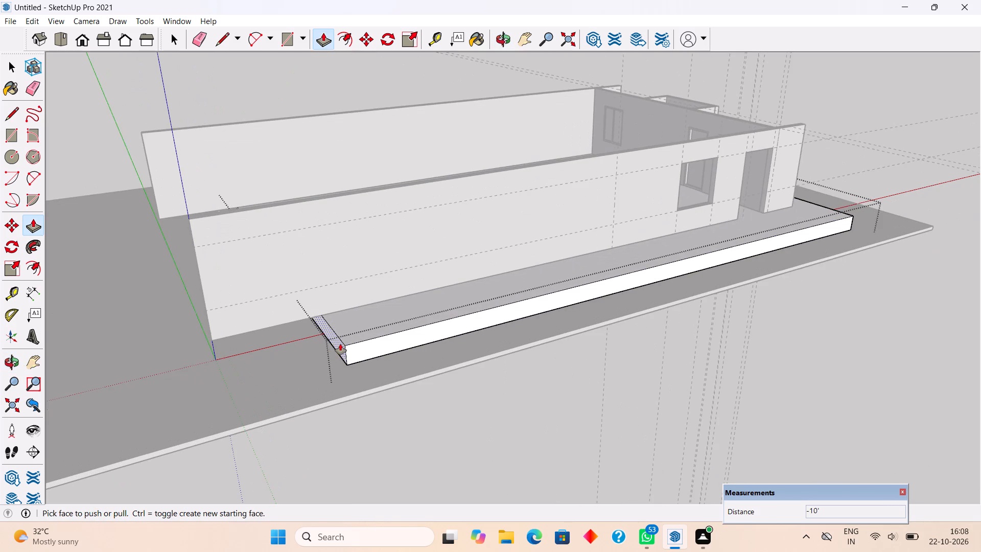
{"action": "left_click", "coordinate": [340, 344]}
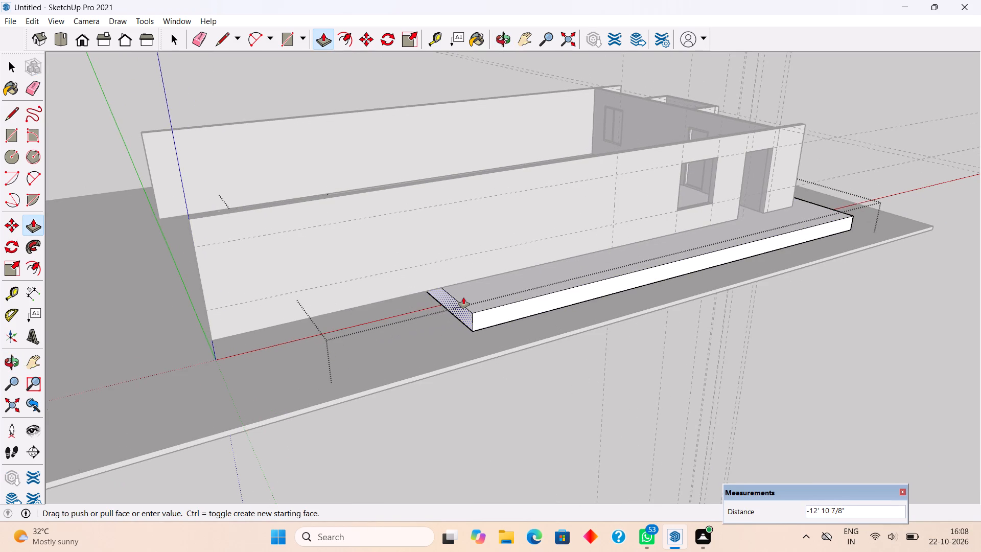
{"action": "type", "text": "10'"}
{"action": "key", "text": "Return"}
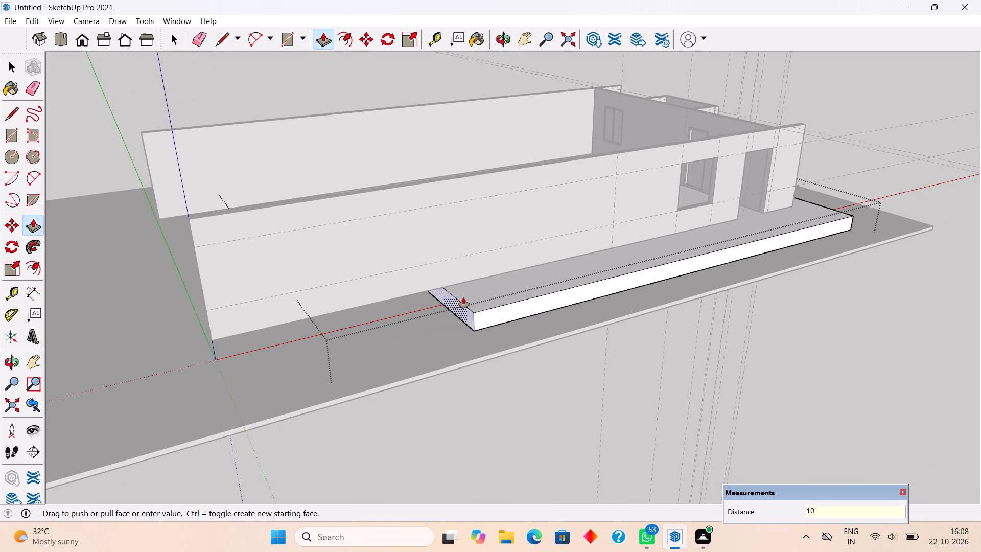
{"action": "key", "text": "space"}
Shorten the long side wall with the openings by pushing its rear end face flush with the plinth's rear face.
{"action": "double_click", "coordinate": [351, 261]}
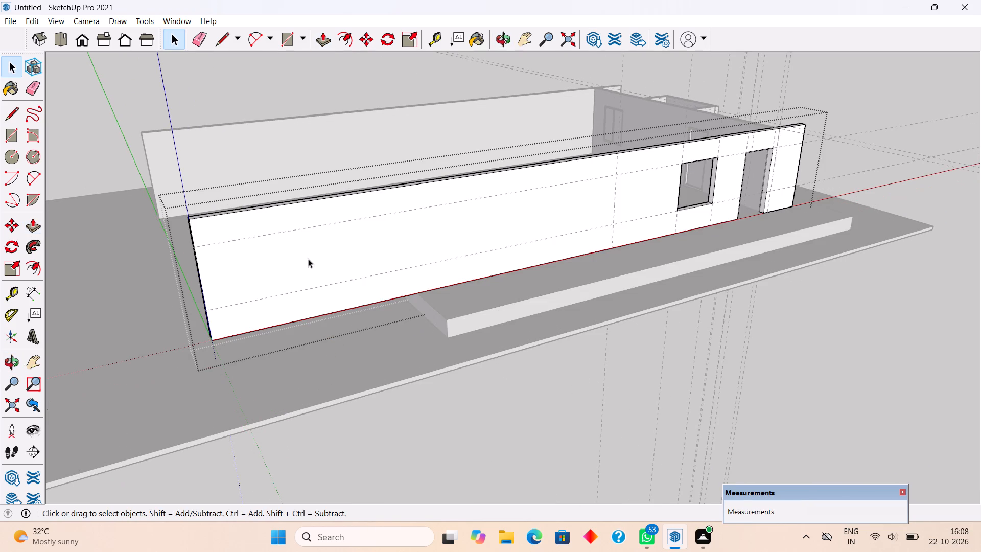
{"action": "middle_click_drag", "start_coordinate": [428, 259], "coordinate": [548, 237]}
{"action": "key", "text": "p"}
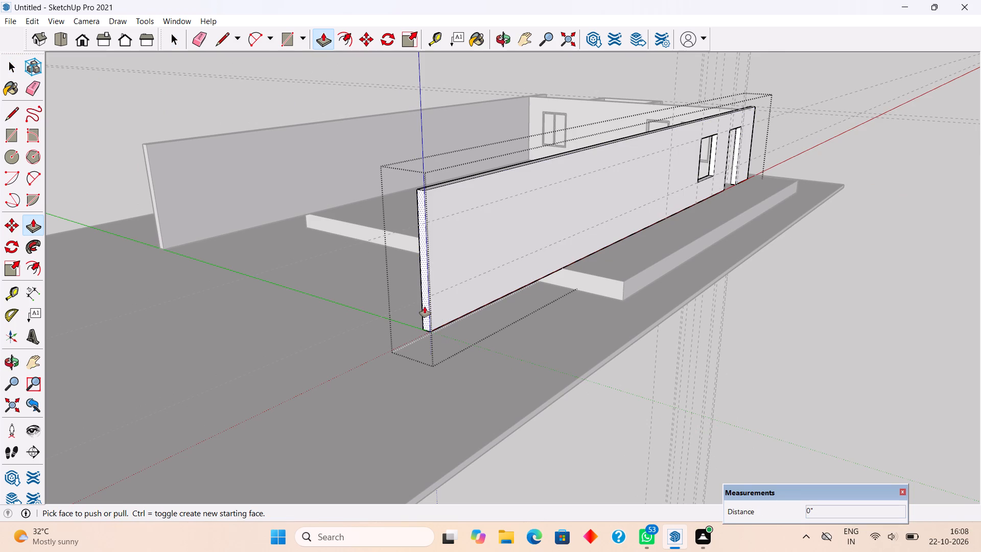
{"action": "left_click", "coordinate": [425, 307]}
{"action": "left_click", "coordinate": [601, 288]}
{"action": "key", "text": "space"}
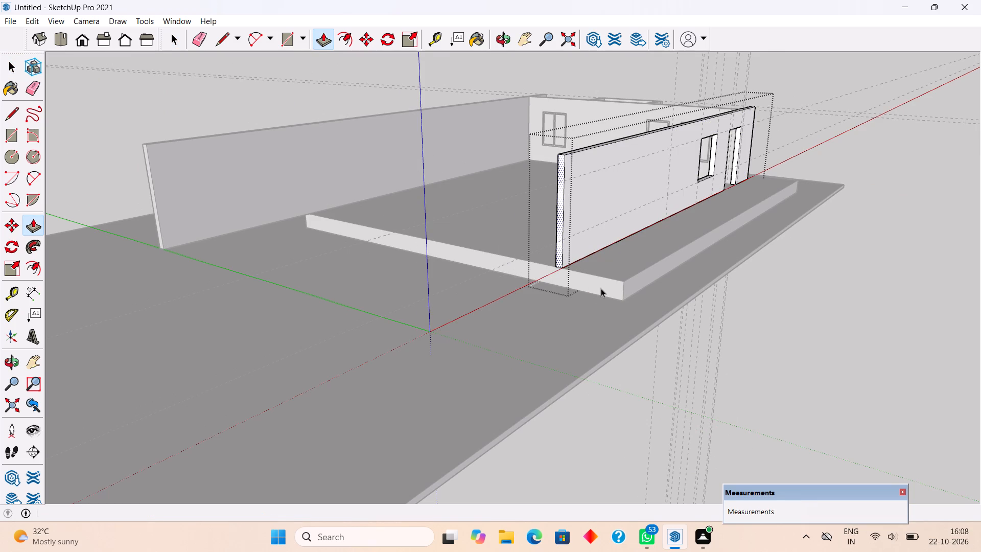
Shorten the opposite long side wall without openings by pushing its rear end face flush with the plinth's rear face.
{"action": "key", "text": "space"}
{"action": "double_click", "coordinate": [185, 186]}
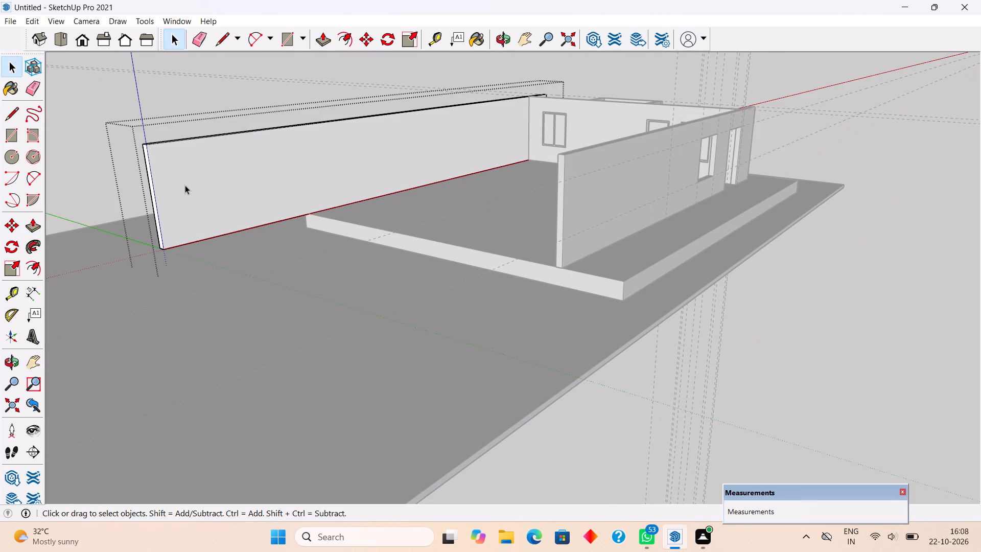
{"action": "key", "text": "p"}
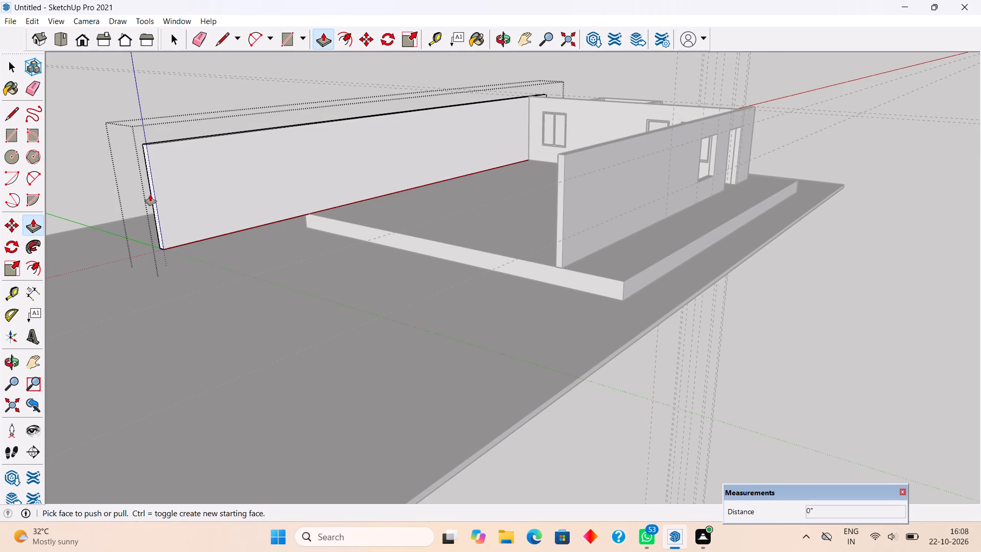
{"action": "left_click", "coordinate": [155, 207]}
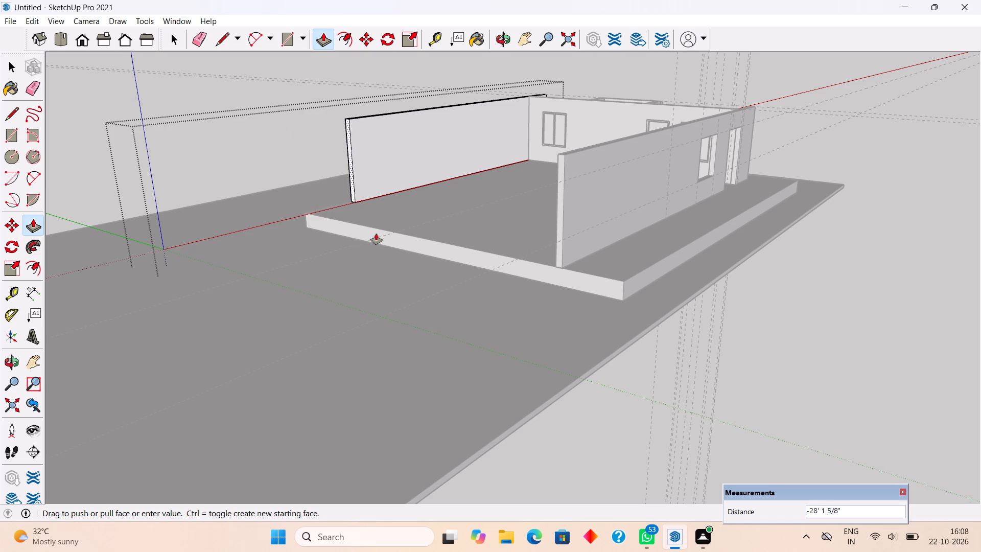
{"action": "left_click", "coordinate": [378, 230]}
{"action": "key", "text": "space"}
{"action": "scroll", "coordinate": [378, 229], "scroll_direction": "down", "scroll_amount": 9}
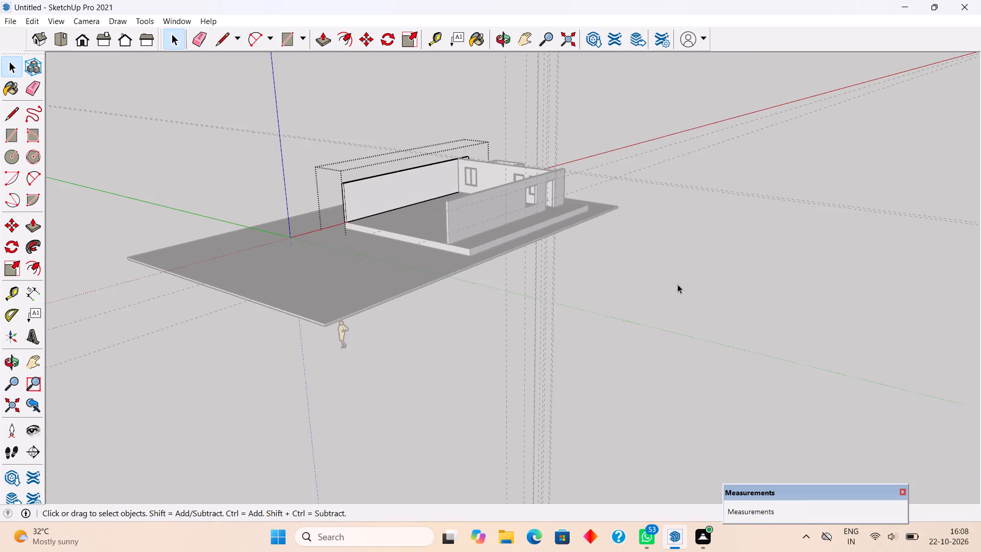
{"action": "left_click", "coordinate": [678, 284]}
Shorten the ground slab by pushing its rear edge face about 45' 10" inward, close behind the plinth.
{"action": "middle_click_drag", "start_coordinate": [603, 236], "coordinate": [599, 293]}
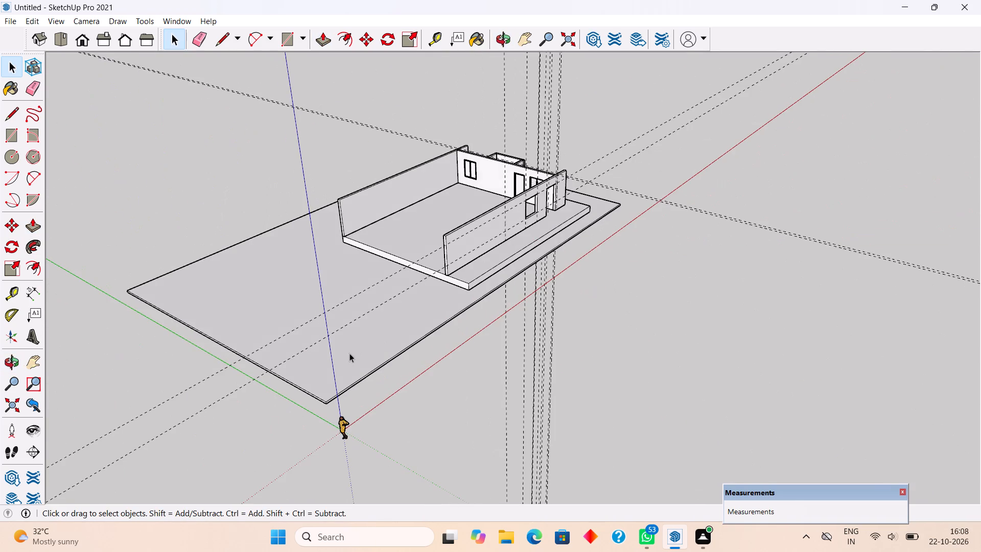
{"action": "triple_click", "coordinate": [340, 368]}
{"action": "key", "text": "p"}
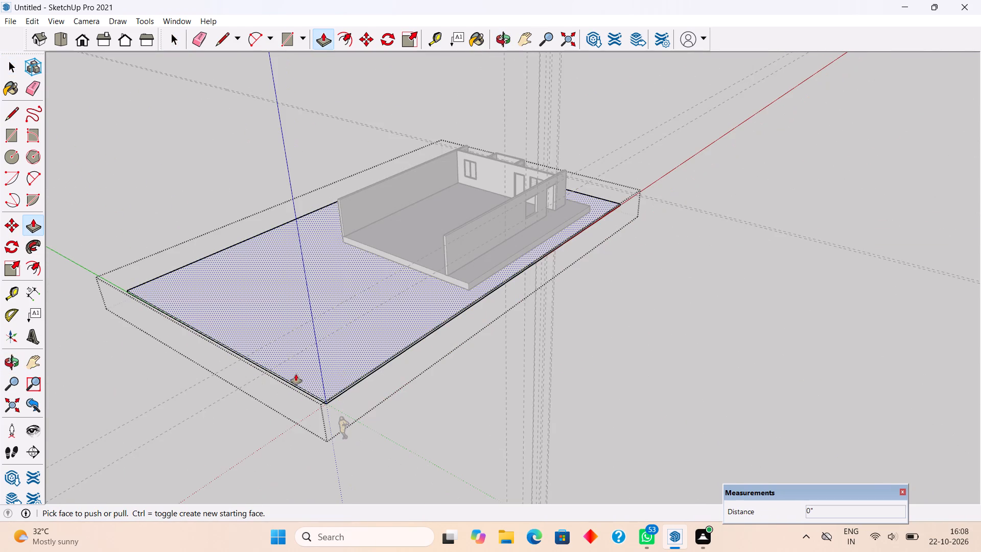
{"action": "left_click", "coordinate": [302, 391]}
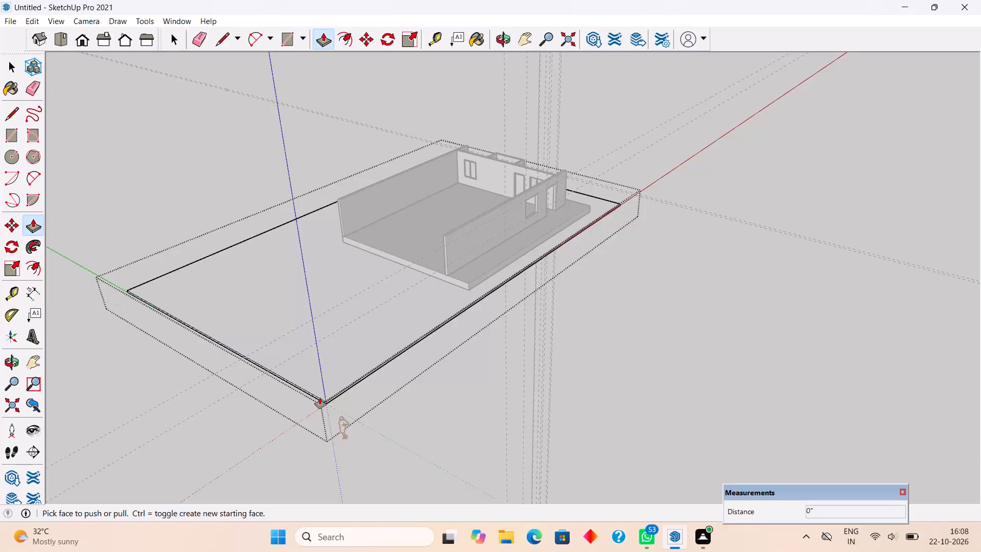
{"action": "scroll", "coordinate": [318, 399], "scroll_direction": "up", "scroll_amount": 6}
{"action": "left_click", "coordinate": [318, 399]}
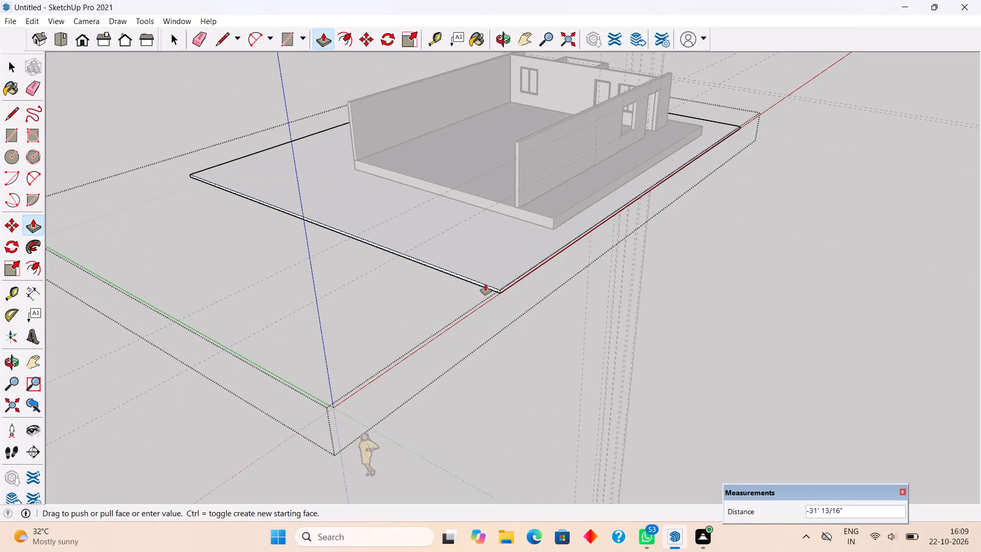
{"action": "left_click", "coordinate": [535, 235]}
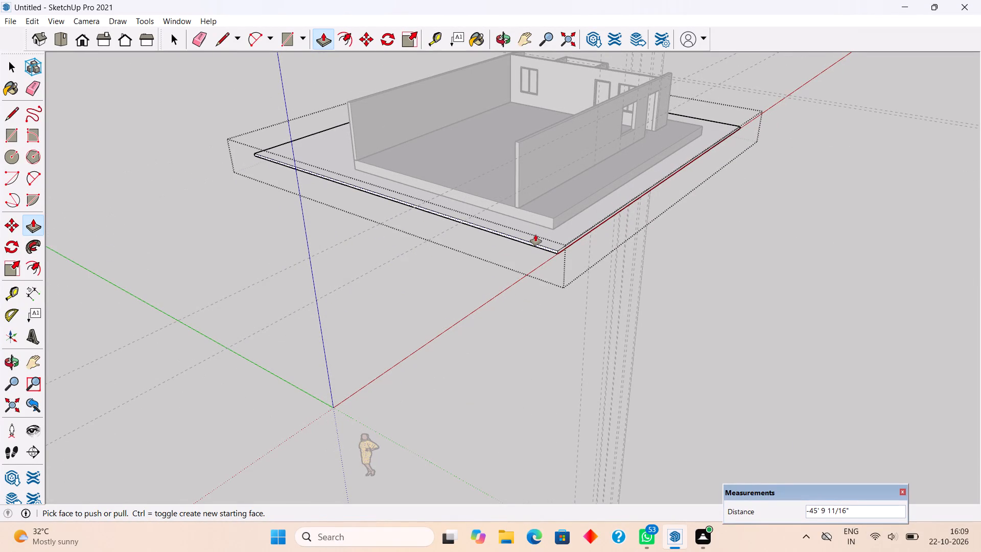
{"action": "key", "text": "space"}
{"action": "left_click", "coordinate": [674, 263]}
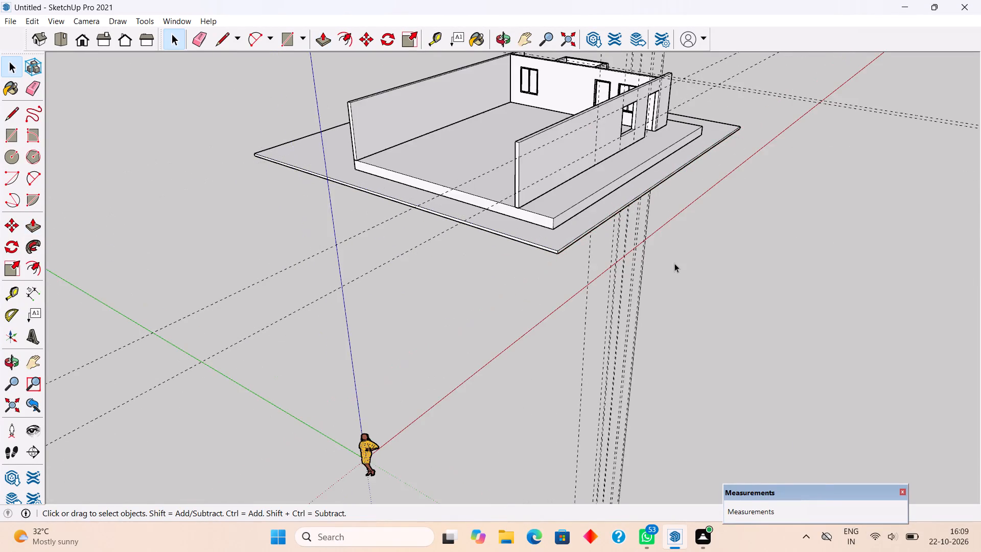
Place a guide across the plinth top, parallel to its rear edge and in line with the vertical guide on the wall with openings.
{"action": "scroll", "coordinate": [674, 263], "scroll_direction": "down", "scroll_amount": 6}
{"action": "middle_click_drag", "start_coordinate": [628, 220], "coordinate": [421, 140]}
{"action": "scroll", "coordinate": [580, 131], "scroll_direction": "up", "scroll_amount": 4}
{"action": "middle_click_drag", "start_coordinate": [751, 160], "coordinate": [643, 168]}
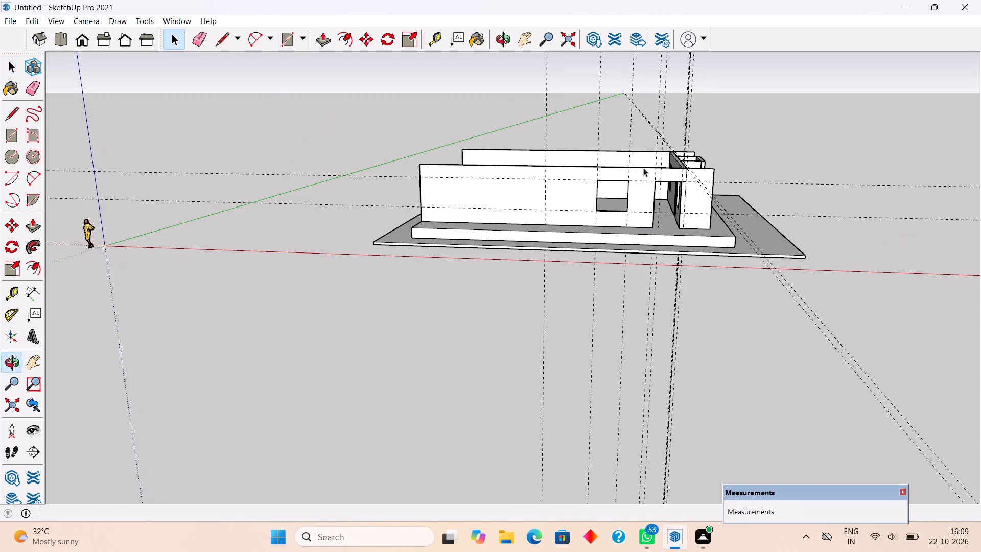
{"action": "scroll", "coordinate": [723, 118], "scroll_direction": "up", "scroll_amount": 2}
{"action": "scroll", "coordinate": [663, 212], "scroll_direction": "up", "scroll_amount": 3}
{"action": "middle_click_drag", "start_coordinate": [663, 215], "coordinate": [764, 216]}
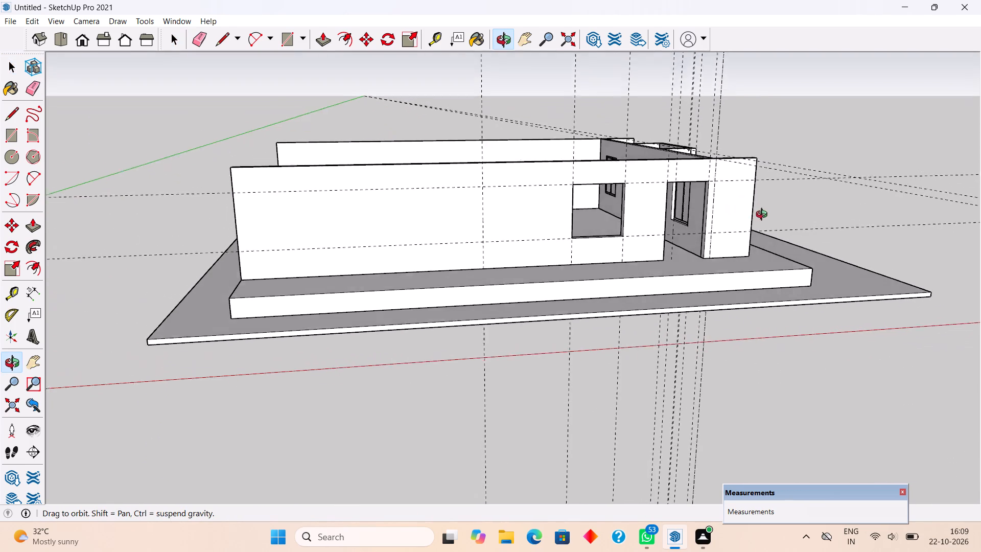
{"action": "middle_click_drag", "start_coordinate": [764, 216], "coordinate": [764, 221]}
{"action": "middle_click_drag", "start_coordinate": [528, 254], "coordinate": [545, 340]}
{"action": "scroll", "coordinate": [515, 356], "scroll_direction": "up", "scroll_amount": 2}
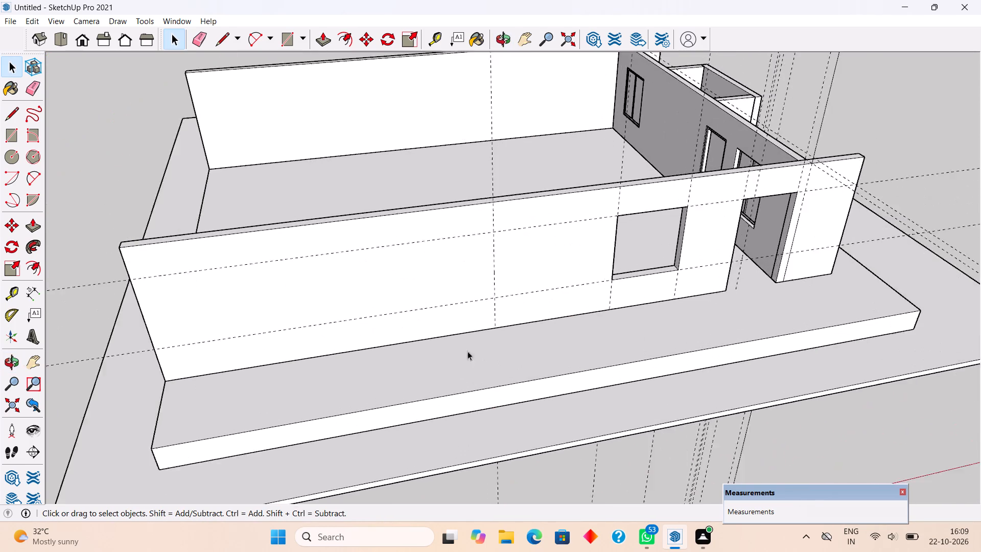
{"action": "scroll", "coordinate": [468, 351], "scroll_direction": "up", "scroll_amount": 3}
{"action": "middle_click_drag", "start_coordinate": [464, 349], "coordinate": [466, 376]}
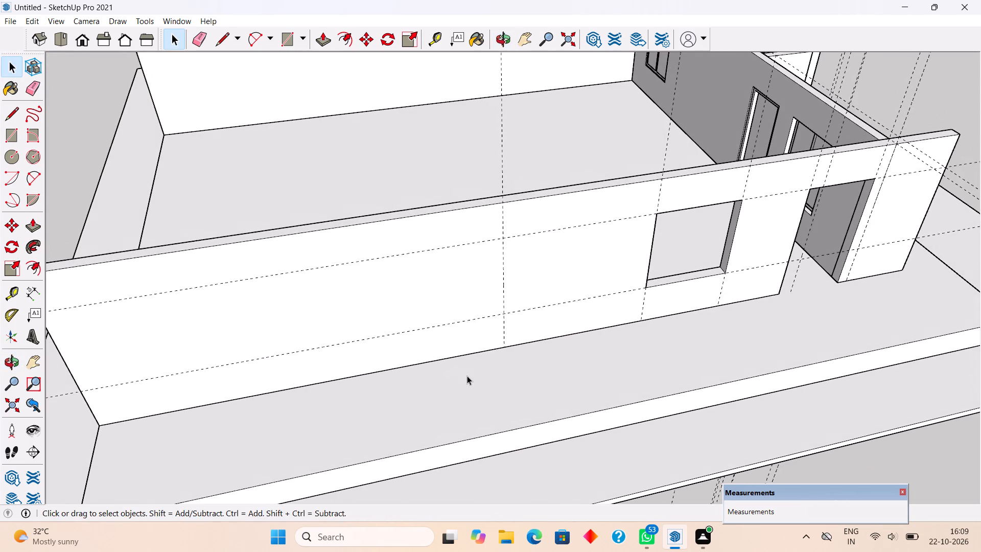
{"action": "key", "text": "r"}
{"action": "key", "text": "t"}
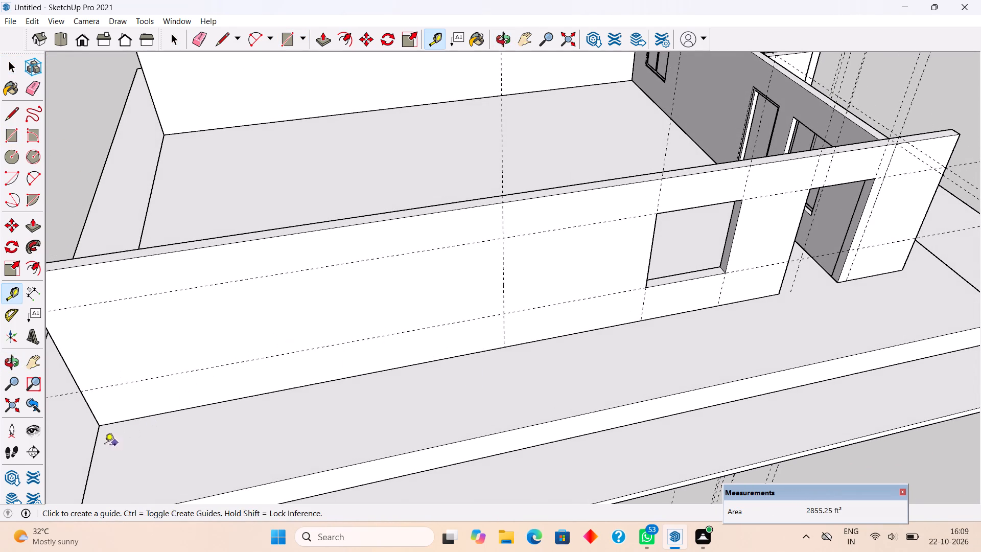
{"action": "left_click", "coordinate": [92, 461]}
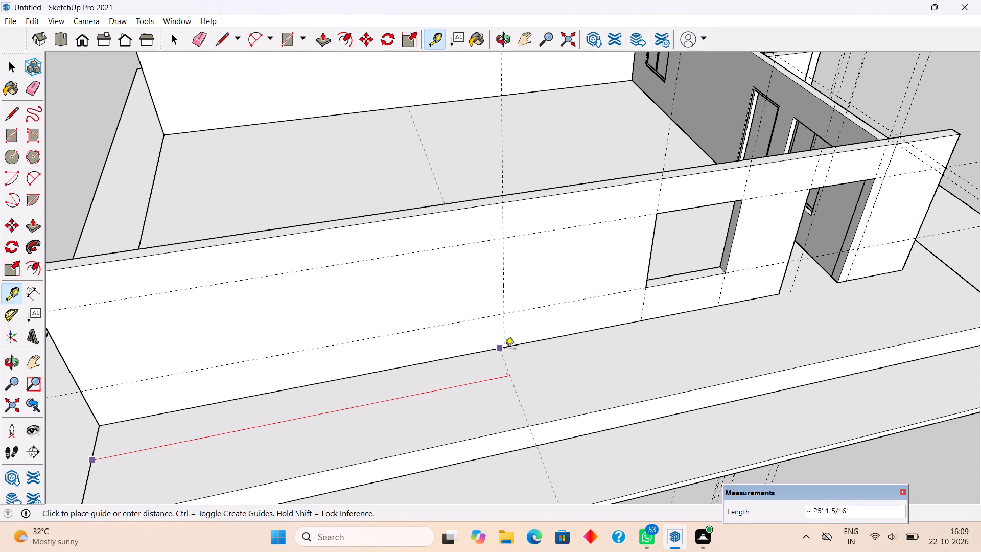
{"action": "left_click", "coordinate": [505, 349]}
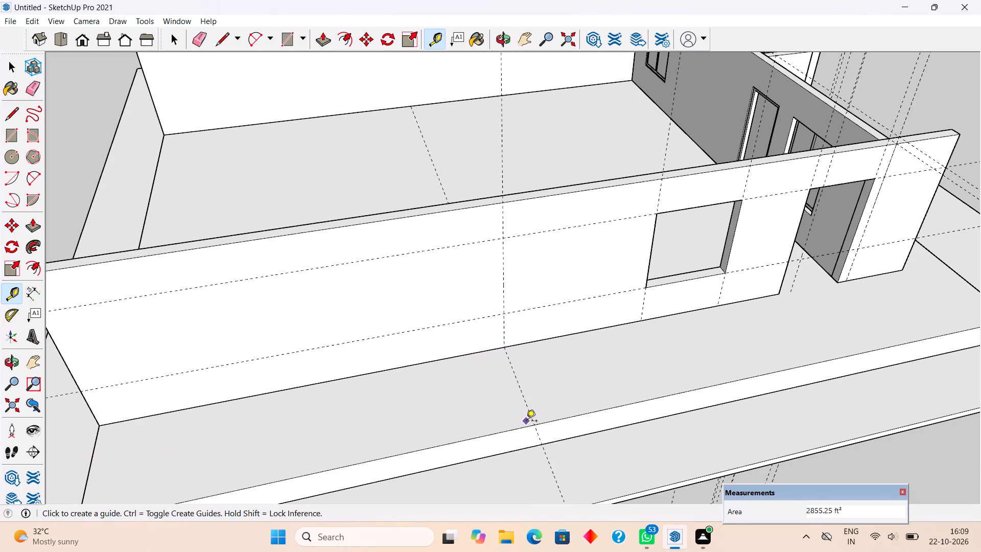
Place a second guide across the plinth 11" from the new one, toward the rear end.
{"action": "left_click", "coordinate": [522, 392]}
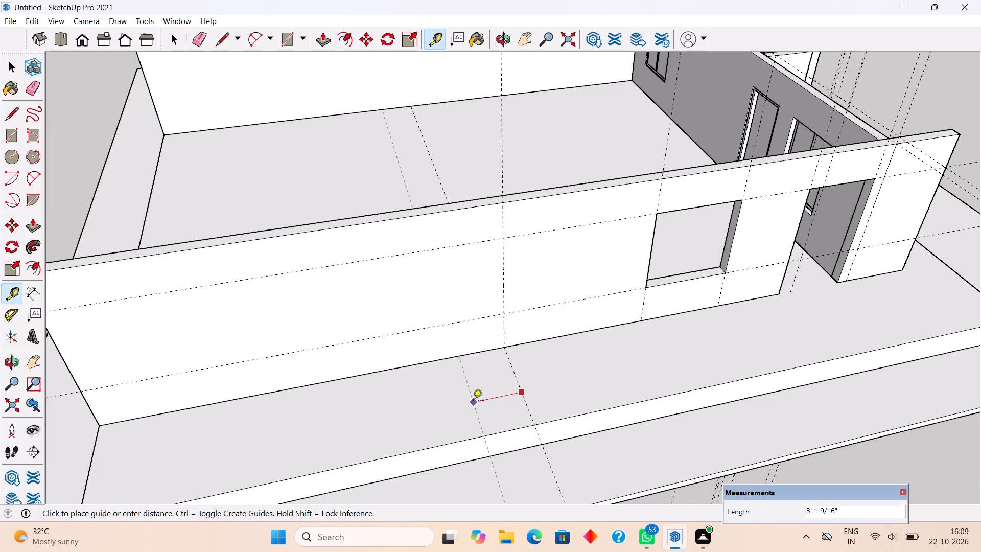
{"action": "key", "text": "1"}
{"action": "type", "text": "1\""}
{"action": "key", "text": "Return"}
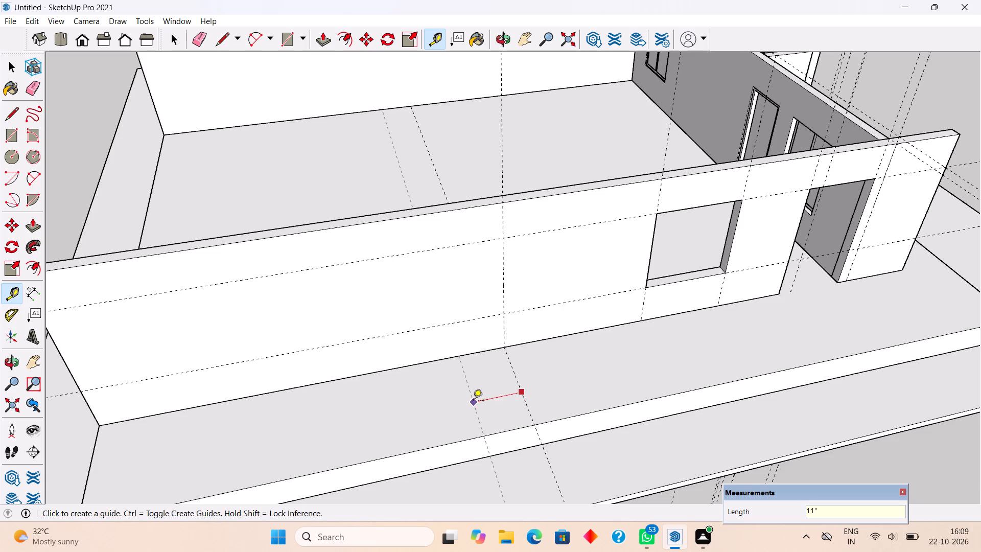
Place two lengthwise guides on the plinth, one 3' out from the wall's base and another 3' beyond it.
{"action": "left_click", "coordinate": [486, 439]}
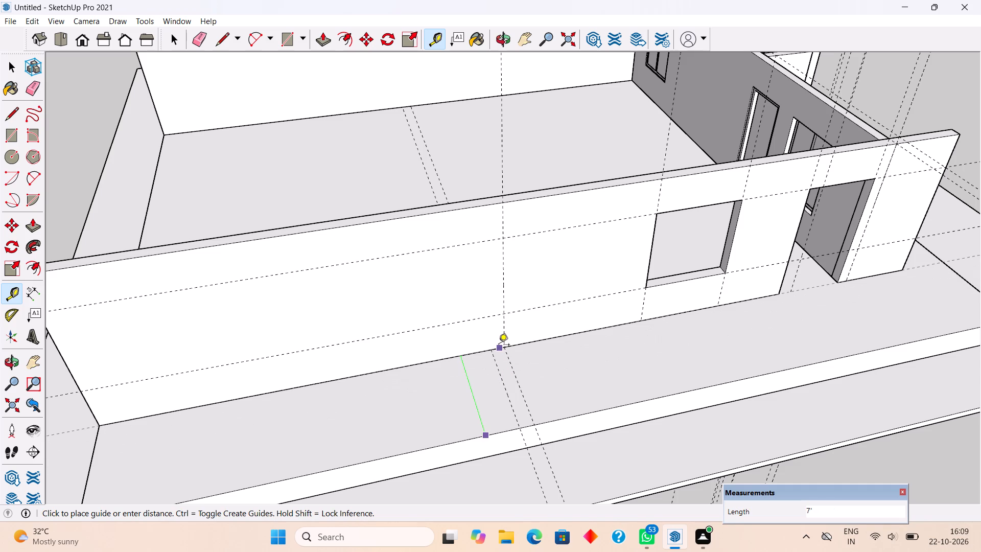
{"action": "key", "text": "t"}
{"action": "left_click", "coordinate": [470, 355]}
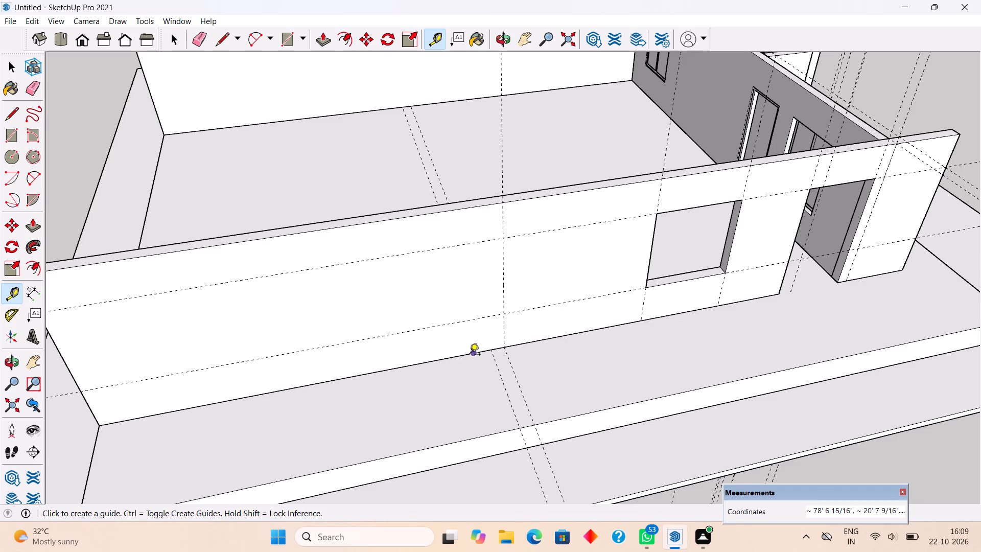
{"action": "type", "text": "3'"}
{"action": "key", "text": "Return"}
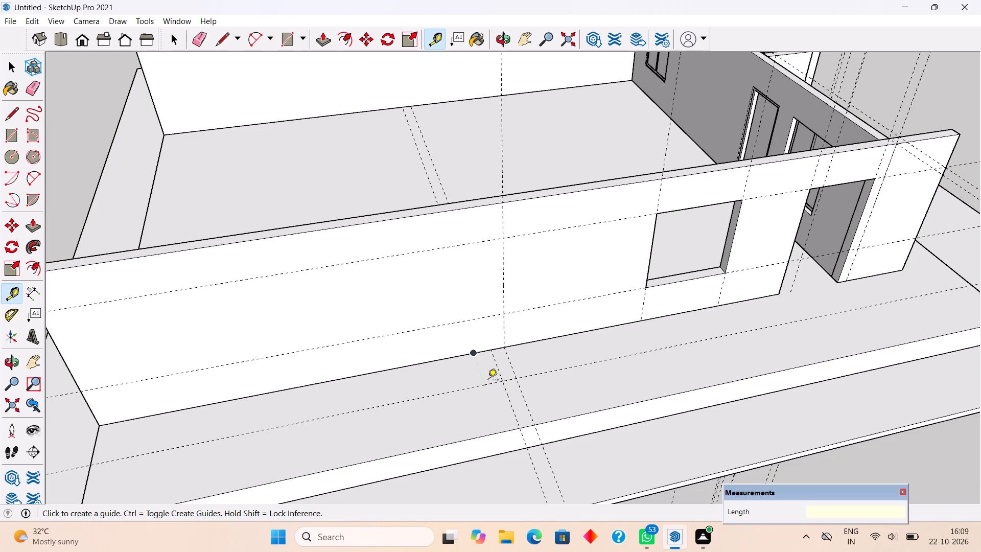
{"action": "left_click", "coordinate": [450, 392]}
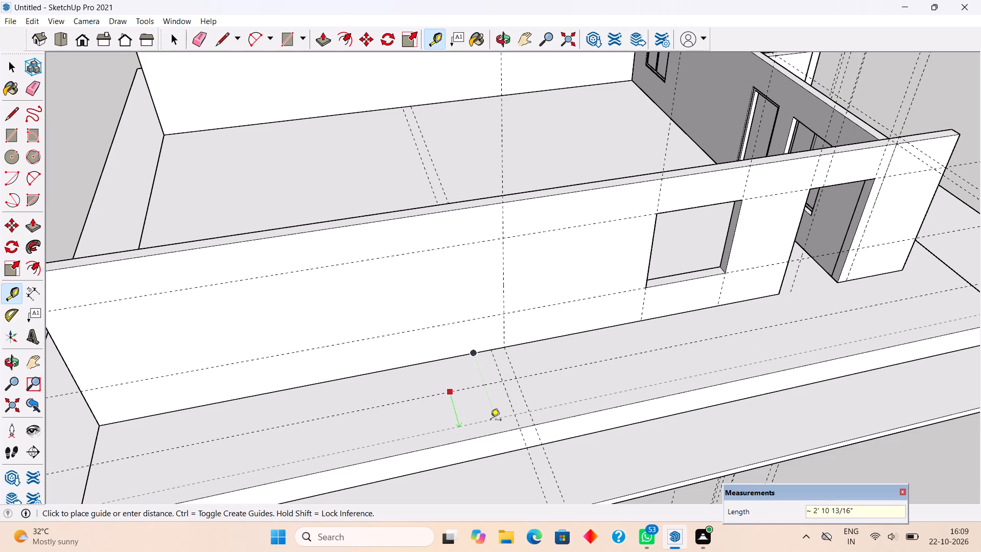
{"action": "type", "text": "3'"}
{"action": "key", "text": "Return"}
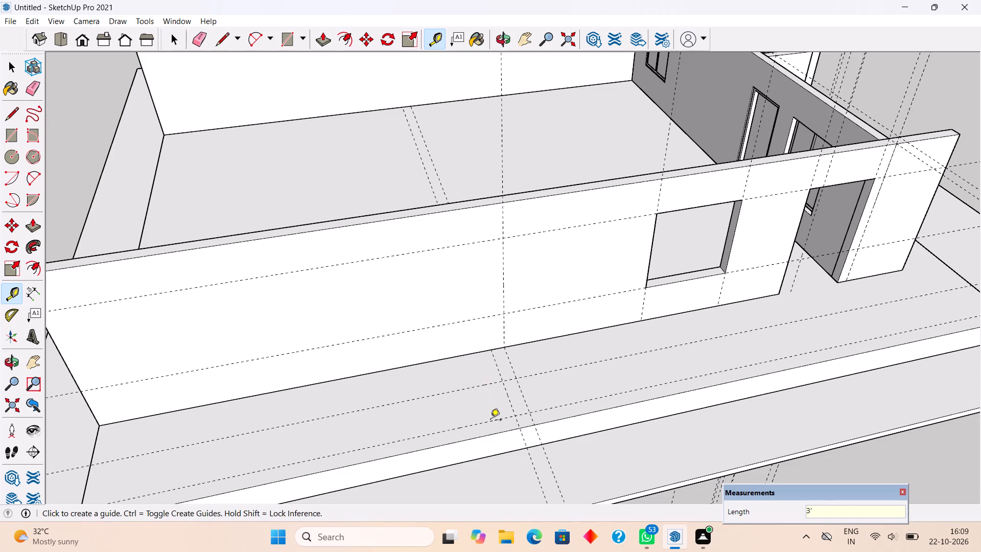
Draw an 11" by 3' rectangle on the plinth between the two pairs of crossing guides.
{"action": "key", "text": "r"}
{"action": "left_click", "coordinate": [504, 379]}
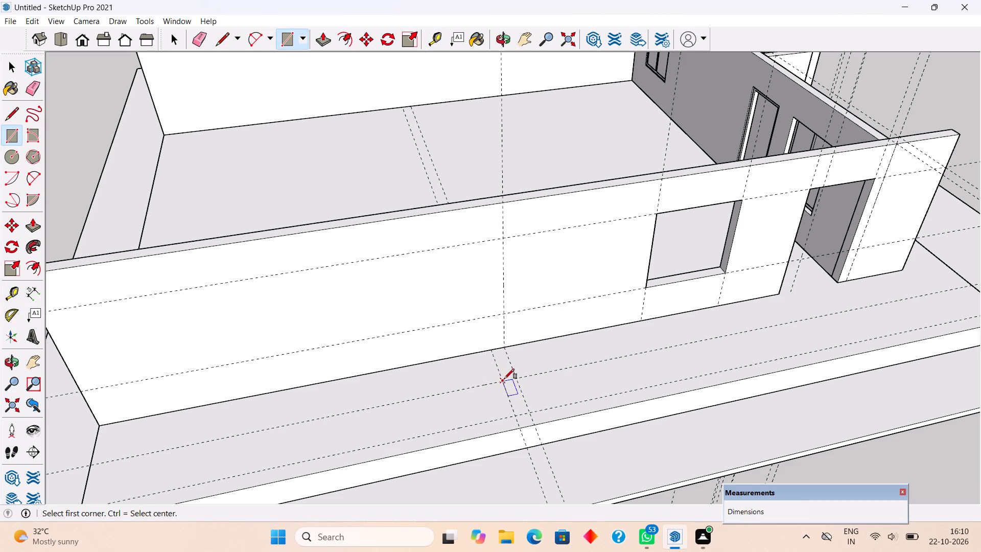
{"action": "left_click", "coordinate": [527, 412]}
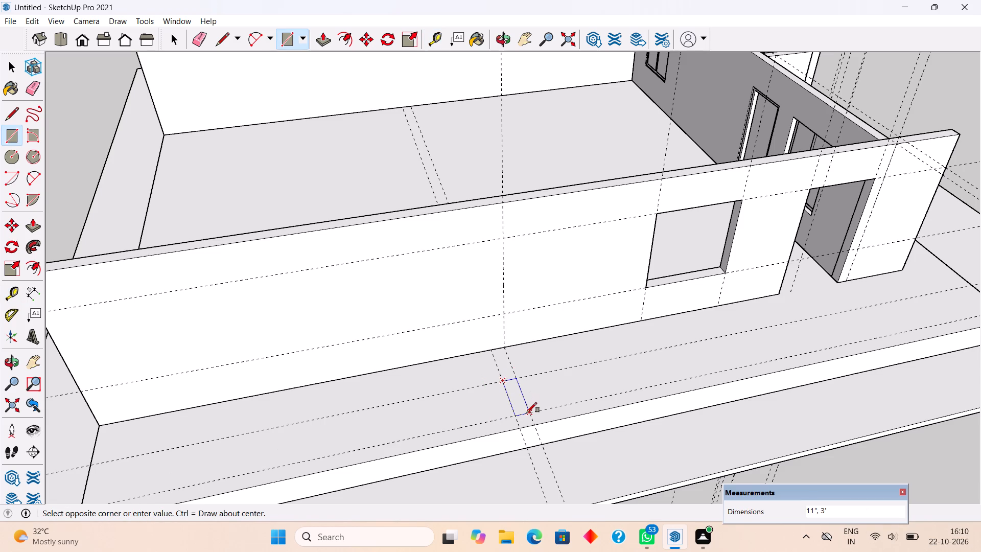
{"action": "key", "text": "space"}
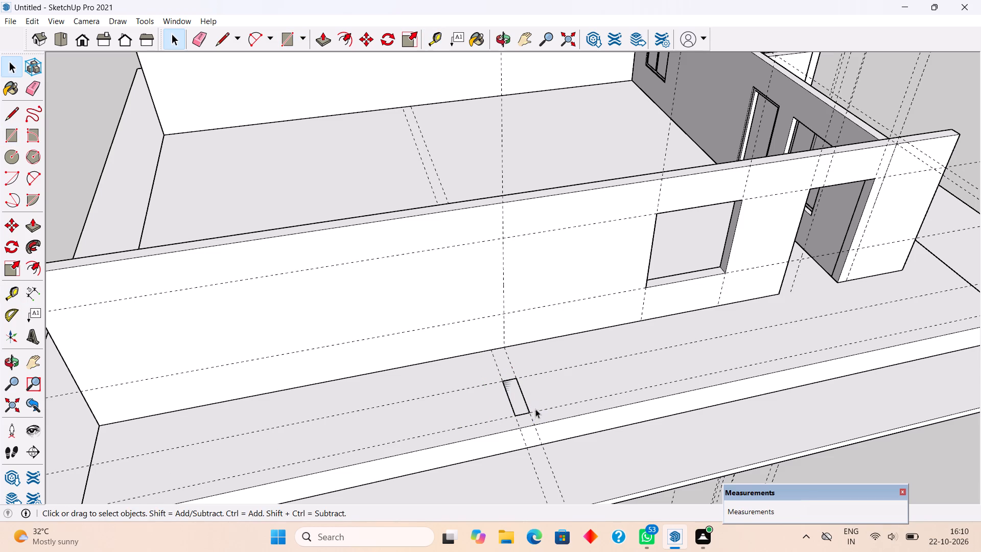
Extrude the rectangle on the plinth 6" upward into a block.
{"action": "key", "text": "p"}
{"action": "left_click", "coordinate": [525, 408]}
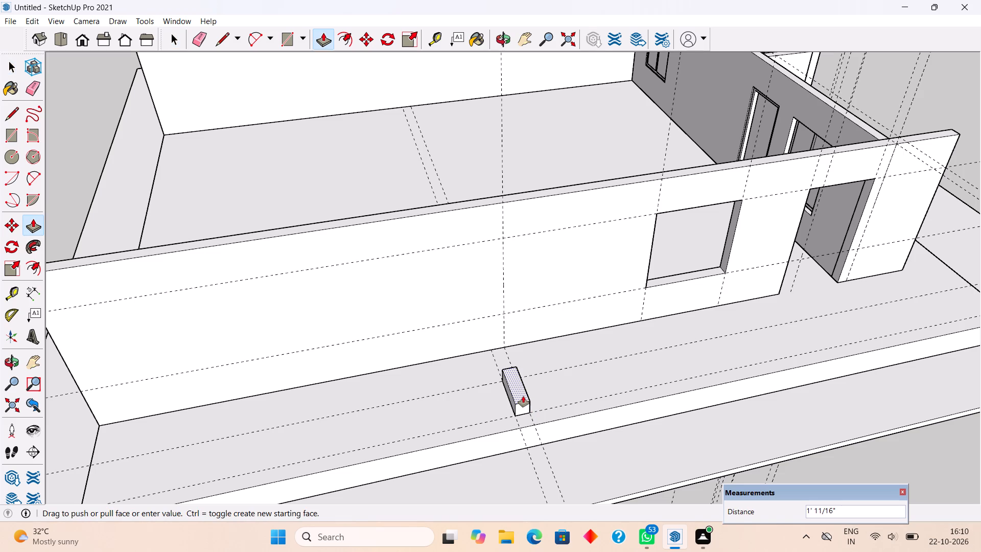
{"action": "type", "text": "6\""}
{"action": "key", "text": "Return"}
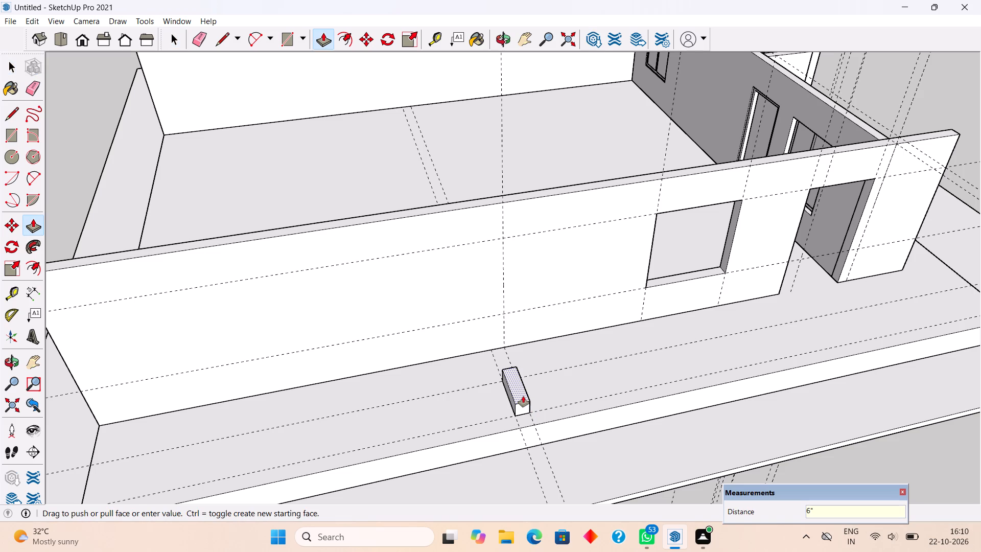
{"action": "key", "text": "space"}
Place a horizontal guide on the long wall's outer face, 5' 9" below its top edge.
{"action": "scroll", "coordinate": [523, 396], "scroll_direction": "down", "scroll_amount": 3}
{"action": "middle_click_drag", "start_coordinate": [502, 385], "coordinate": [463, 270]}
{"action": "scroll", "coordinate": [474, 313], "scroll_direction": "up", "scroll_amount": 2}
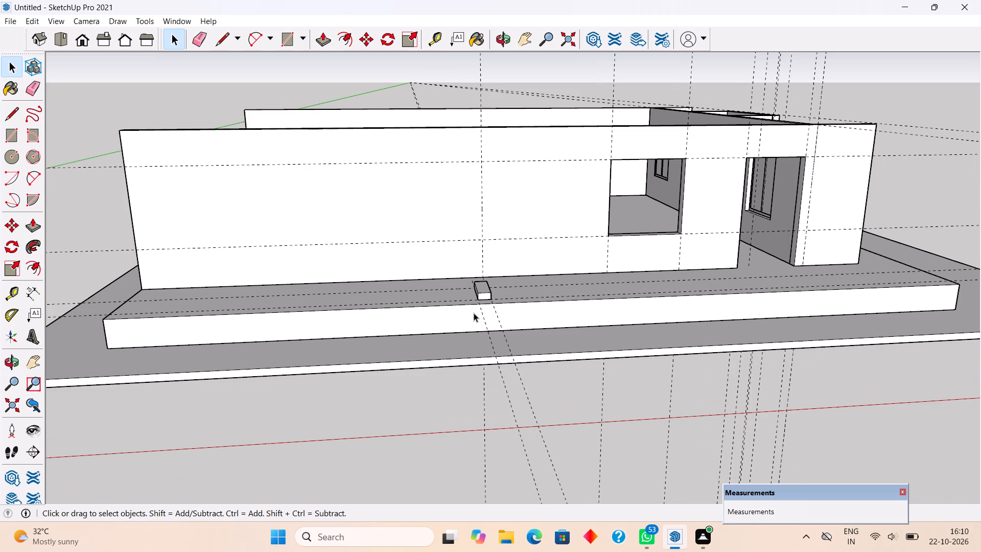
{"action": "middle_click_drag", "start_coordinate": [481, 292], "coordinate": [471, 248]}
{"action": "scroll", "coordinate": [482, 251], "scroll_direction": "up", "scroll_amount": 1}
{"action": "middle_click_drag", "start_coordinate": [480, 209], "coordinate": [480, 249]}
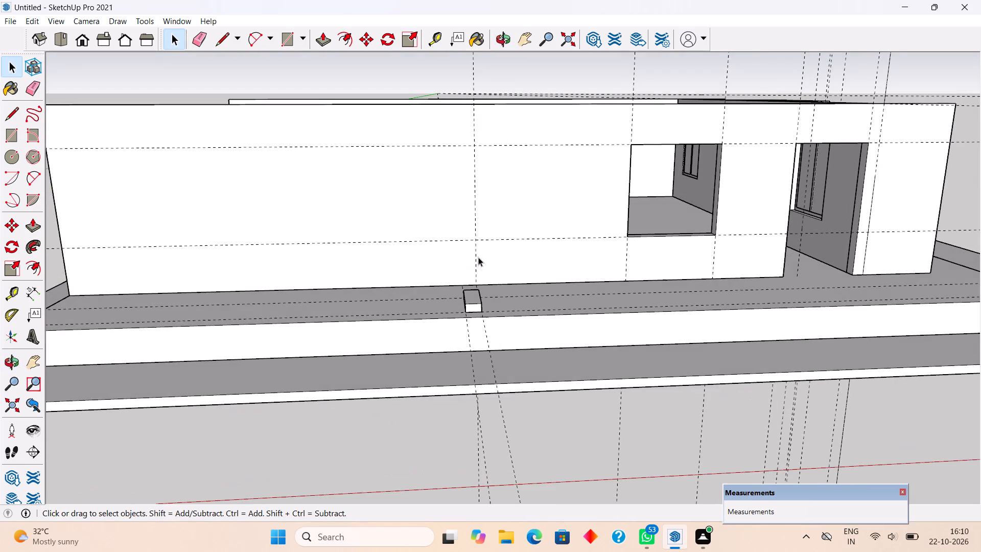
{"action": "scroll", "coordinate": [479, 261], "scroll_direction": "down", "scroll_amount": 4}
{"action": "middle_click_drag", "start_coordinate": [201, 228], "coordinate": [230, 221]}
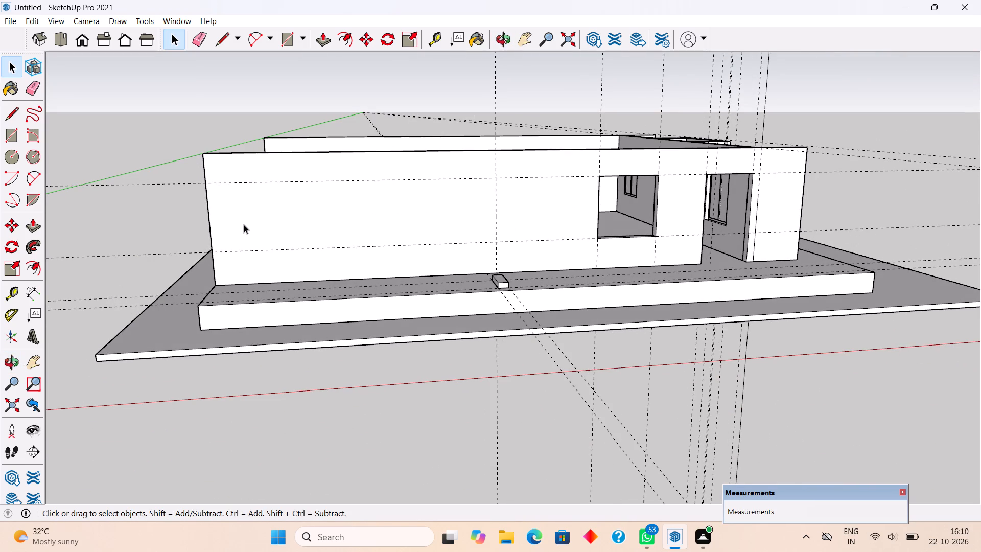
{"action": "key", "text": "t"}
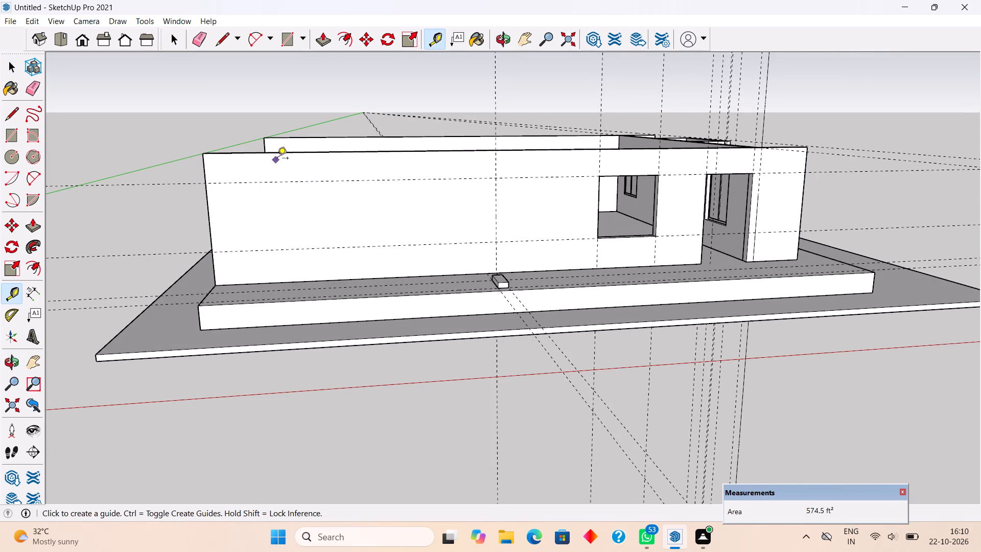
{"action": "left_click", "coordinate": [292, 155]}
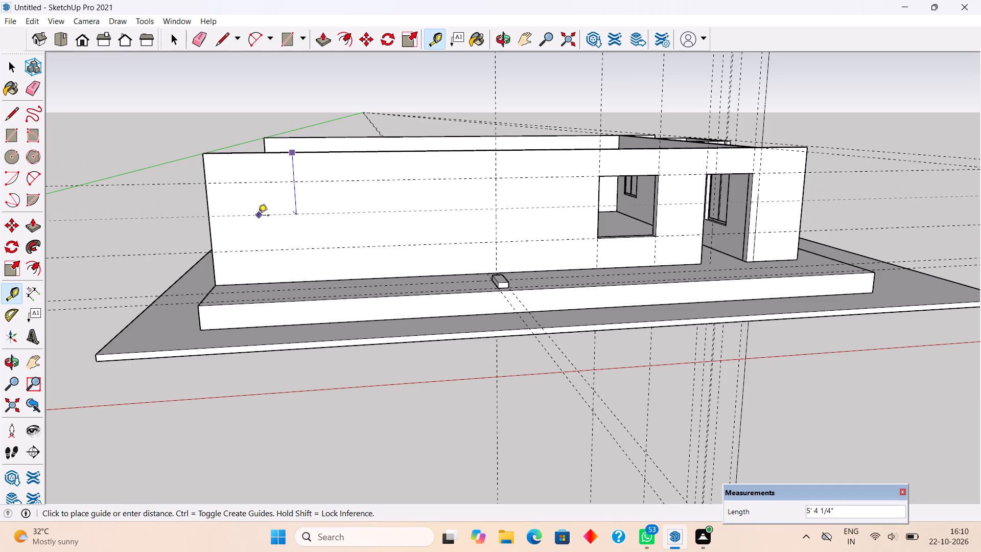
{"action": "left_click", "coordinate": [208, 223]}
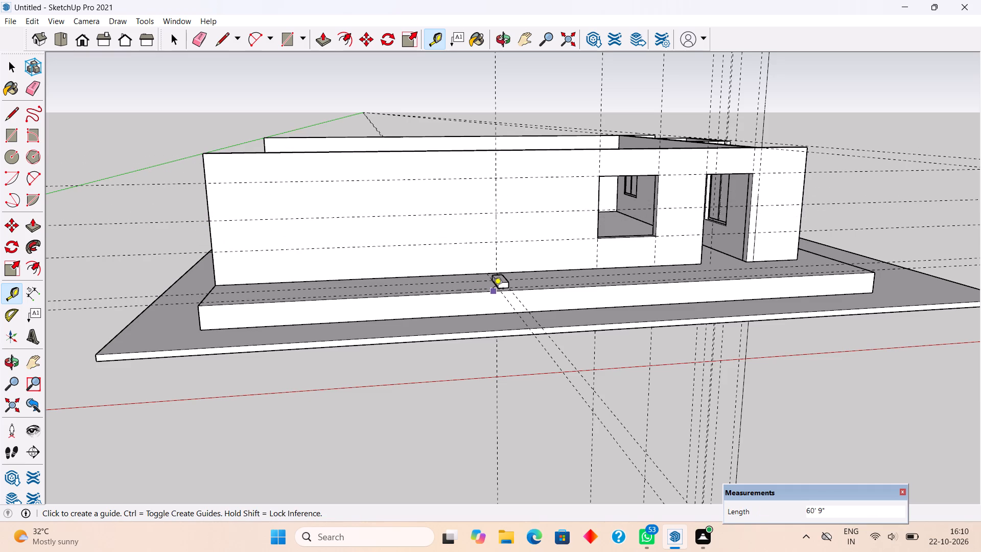
{"action": "key", "text": "space"}
Select the entire block on the plinth and make it a group.
{"action": "scroll", "coordinate": [498, 285], "scroll_direction": "up", "scroll_amount": 3}
{"action": "middle_click_drag", "start_coordinate": [500, 289], "coordinate": [407, 320]}
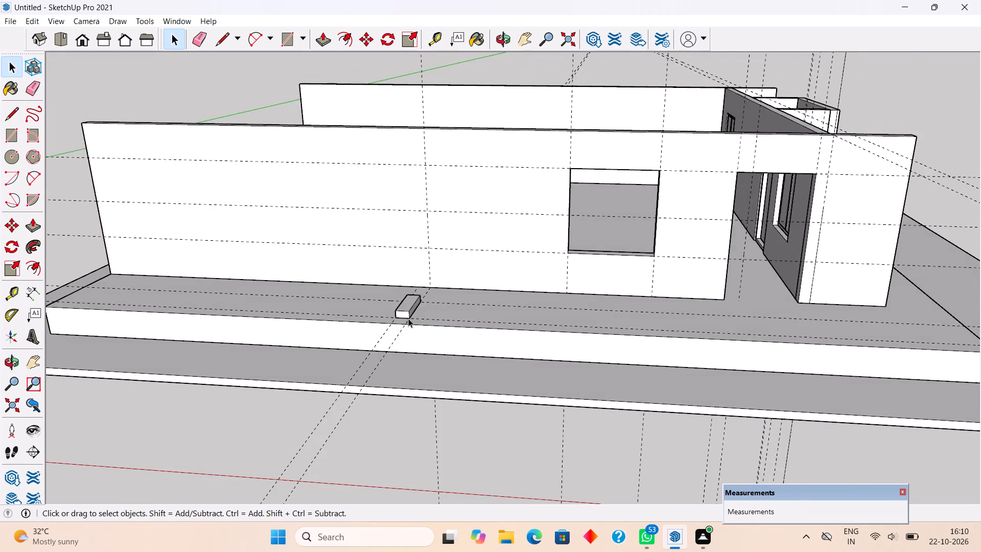
{"action": "scroll", "coordinate": [405, 312], "scroll_direction": "up", "scroll_amount": 3}
{"action": "triple_click", "coordinate": [403, 307]}
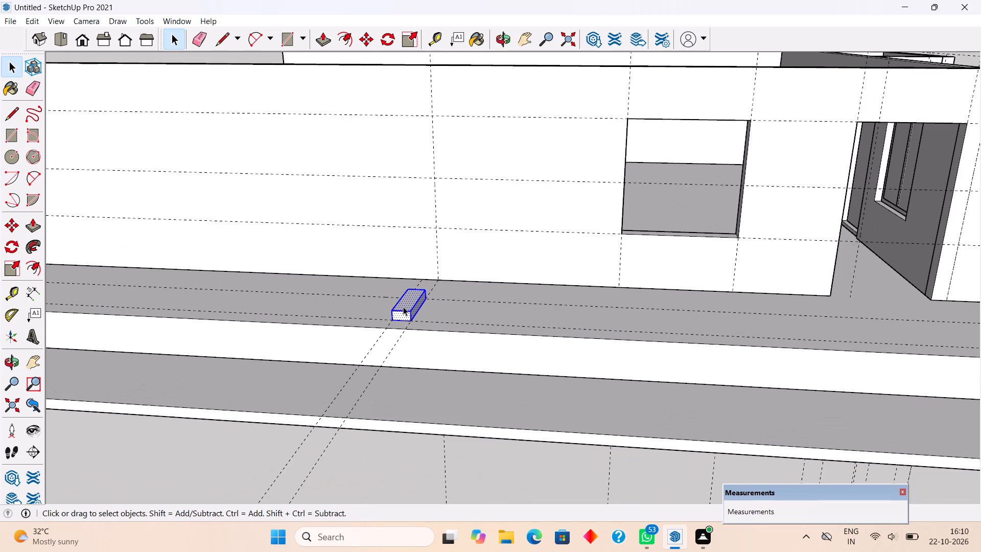
{"action": "right_click", "coordinate": [403, 307]}
{"action": "left_click", "coordinate": [430, 412]}
Inside the block's group, extrude the long side face farthest from the window outward by 6".
{"action": "middle_click_drag", "start_coordinate": [391, 350], "coordinate": [545, 391]}
{"action": "scroll", "coordinate": [571, 373], "scroll_direction": "up", "scroll_amount": 4}
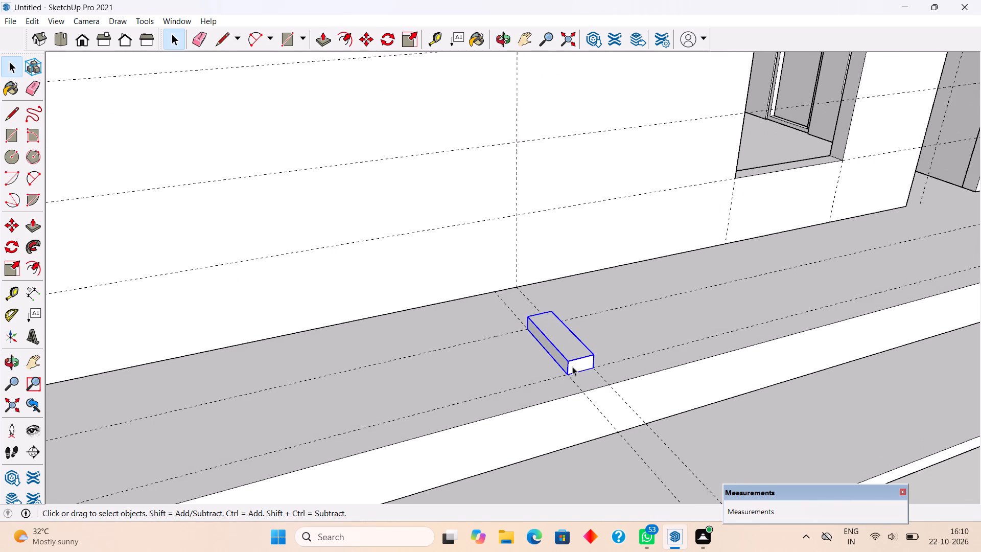
{"action": "key", "text": "m"}
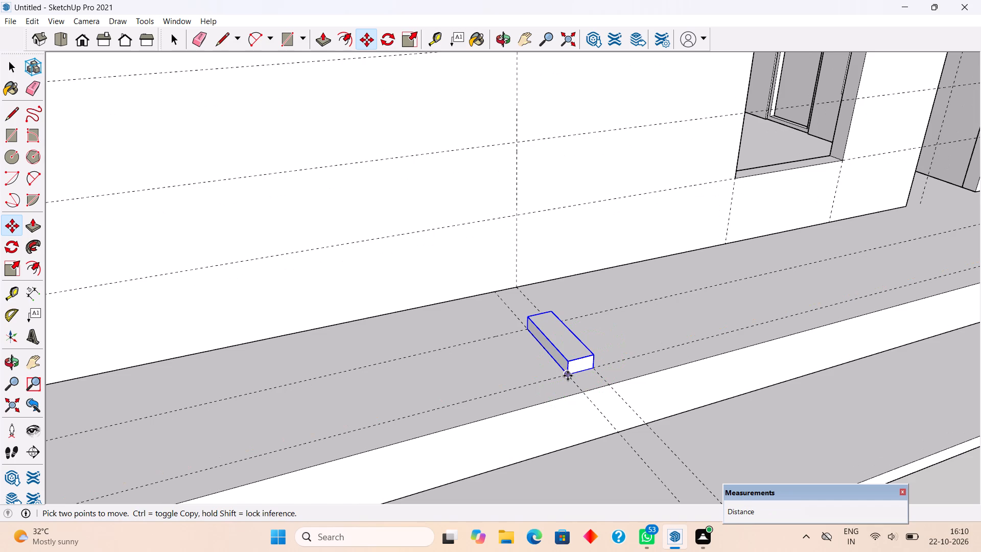
{"action": "key", "text": "space"}
{"action": "triple_click", "coordinate": [570, 348]}
{"action": "scroll", "coordinate": [548, 362], "scroll_direction": "up", "scroll_amount": 4}
{"action": "key", "text": "p"}
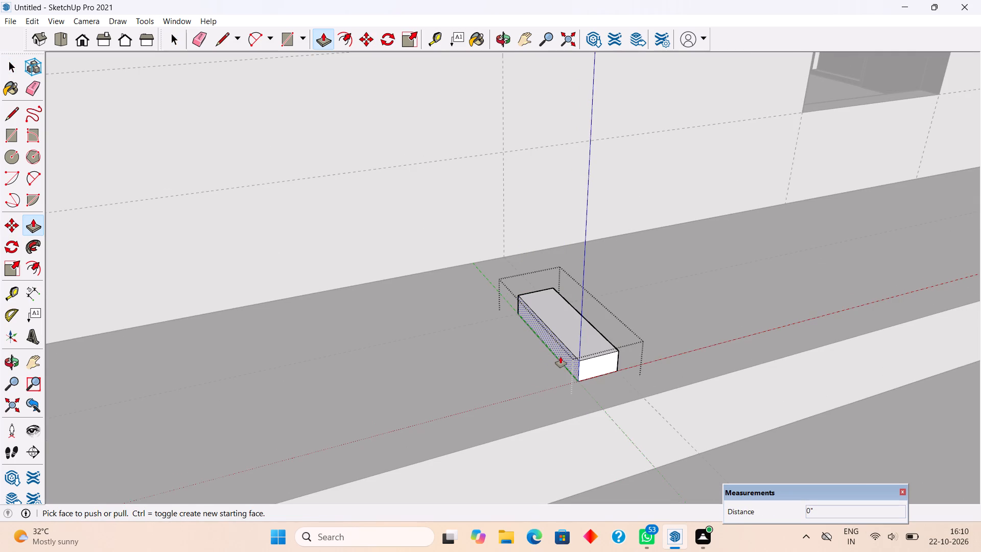
{"action": "left_click", "coordinate": [560, 357]}
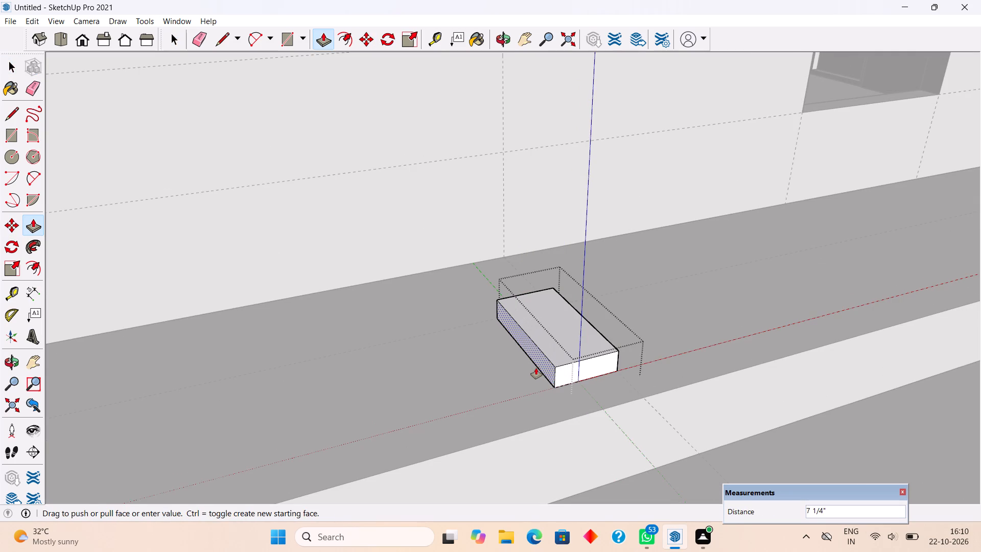
{"action": "type", "text": "6\""}
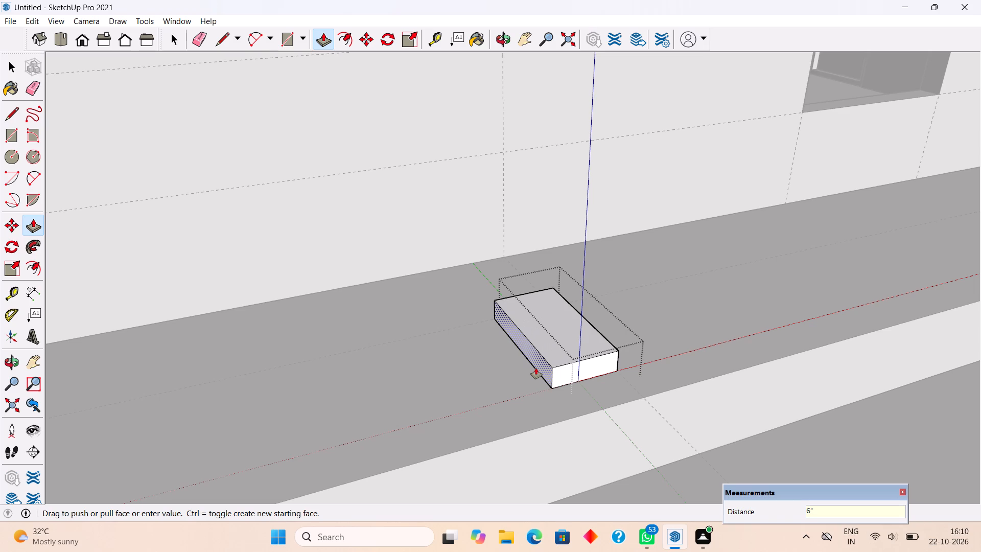
{"action": "key", "text": "Return"}
{"action": "key", "text": "space"}
{"action": "left_click", "coordinate": [670, 459]}
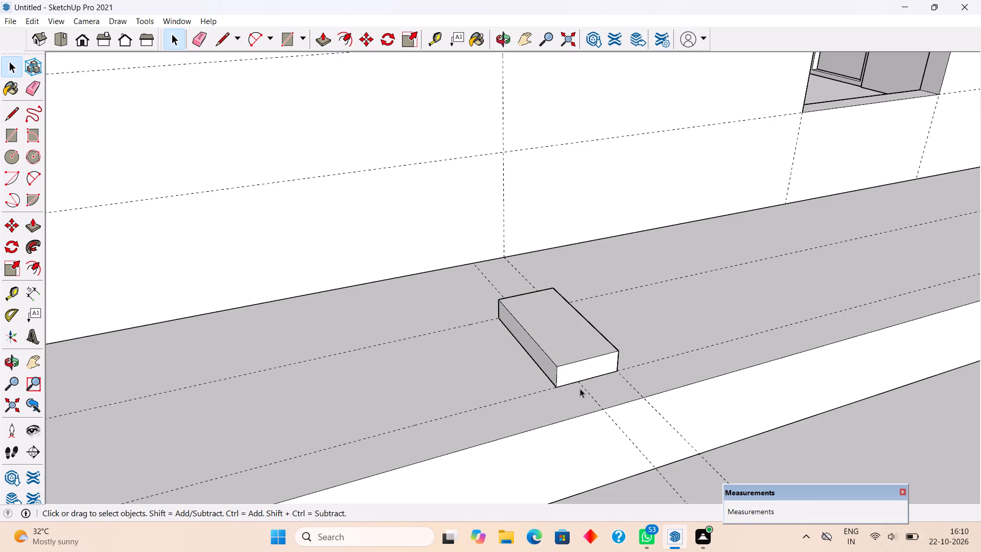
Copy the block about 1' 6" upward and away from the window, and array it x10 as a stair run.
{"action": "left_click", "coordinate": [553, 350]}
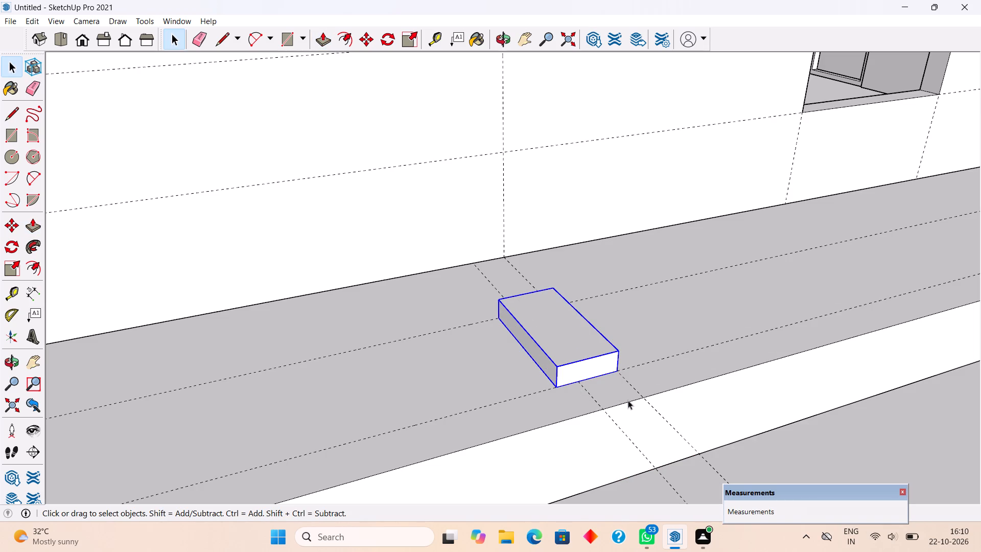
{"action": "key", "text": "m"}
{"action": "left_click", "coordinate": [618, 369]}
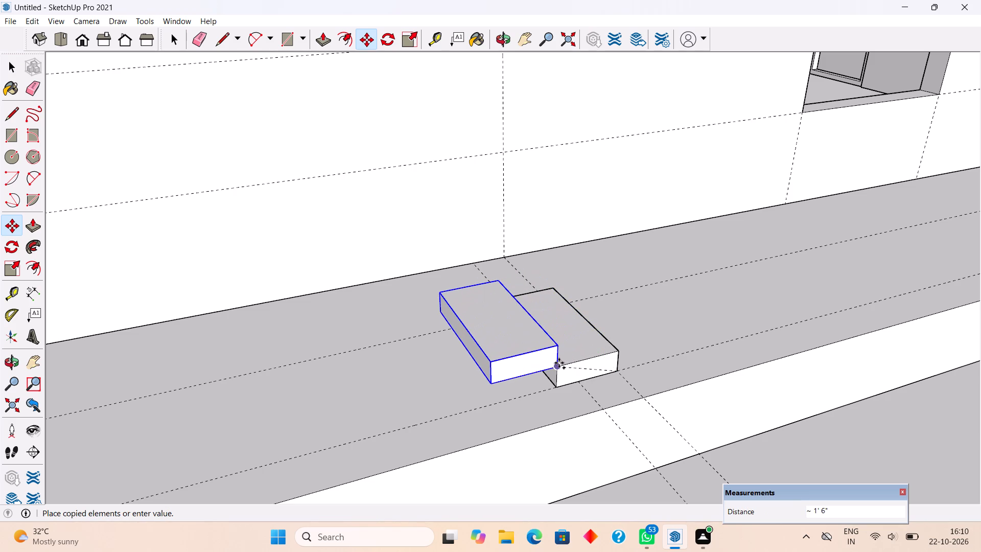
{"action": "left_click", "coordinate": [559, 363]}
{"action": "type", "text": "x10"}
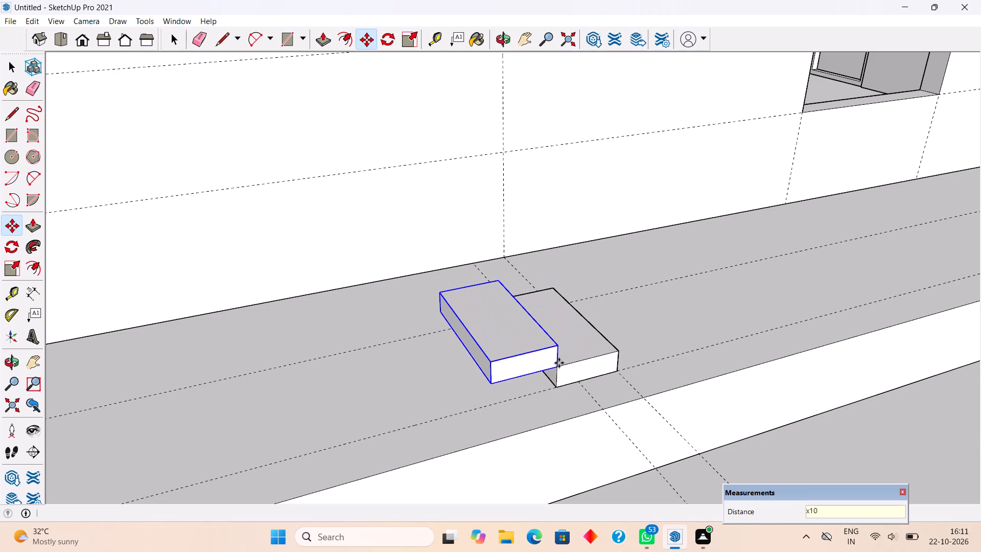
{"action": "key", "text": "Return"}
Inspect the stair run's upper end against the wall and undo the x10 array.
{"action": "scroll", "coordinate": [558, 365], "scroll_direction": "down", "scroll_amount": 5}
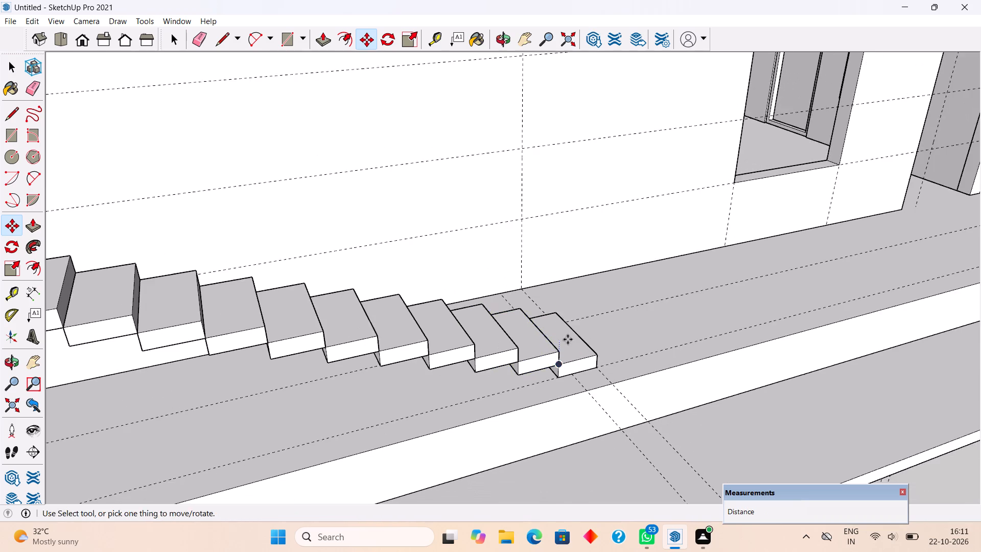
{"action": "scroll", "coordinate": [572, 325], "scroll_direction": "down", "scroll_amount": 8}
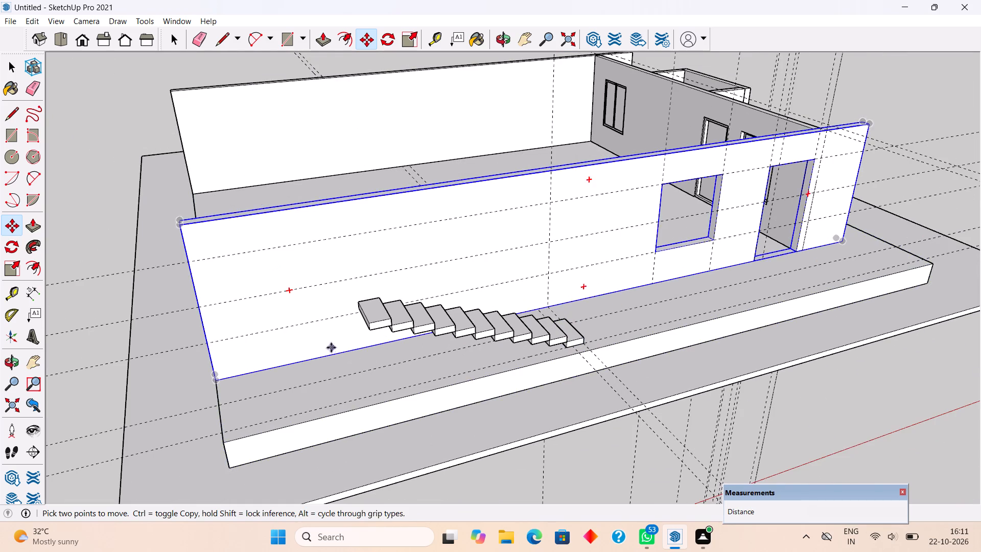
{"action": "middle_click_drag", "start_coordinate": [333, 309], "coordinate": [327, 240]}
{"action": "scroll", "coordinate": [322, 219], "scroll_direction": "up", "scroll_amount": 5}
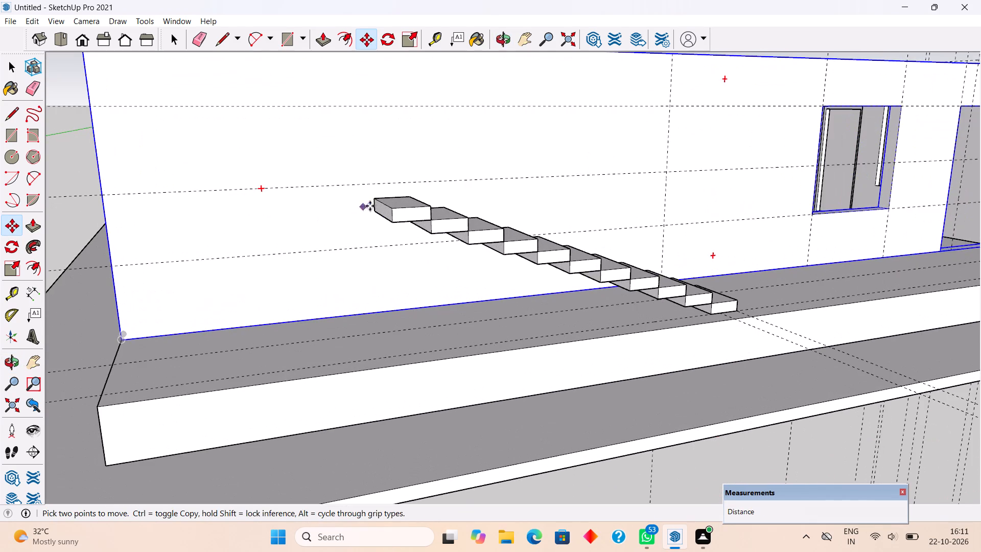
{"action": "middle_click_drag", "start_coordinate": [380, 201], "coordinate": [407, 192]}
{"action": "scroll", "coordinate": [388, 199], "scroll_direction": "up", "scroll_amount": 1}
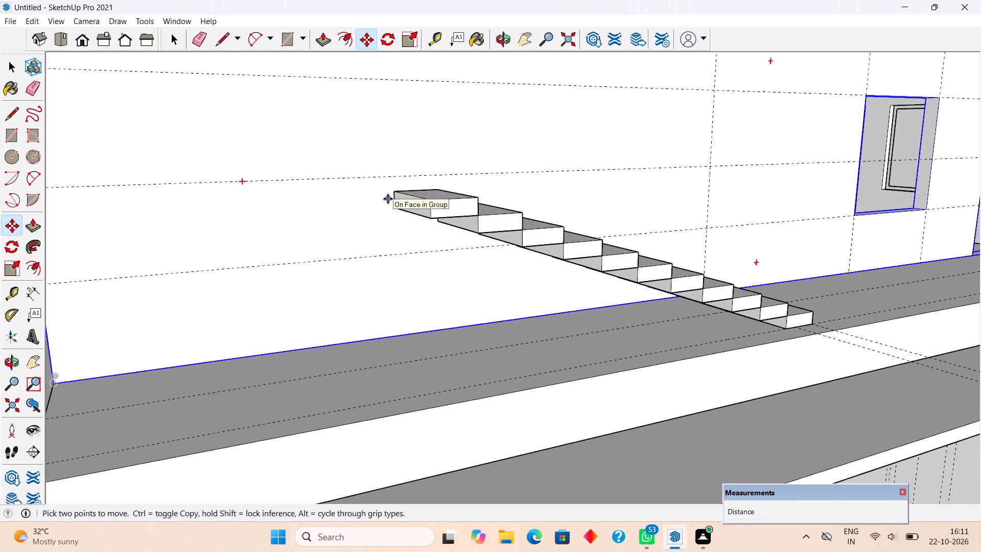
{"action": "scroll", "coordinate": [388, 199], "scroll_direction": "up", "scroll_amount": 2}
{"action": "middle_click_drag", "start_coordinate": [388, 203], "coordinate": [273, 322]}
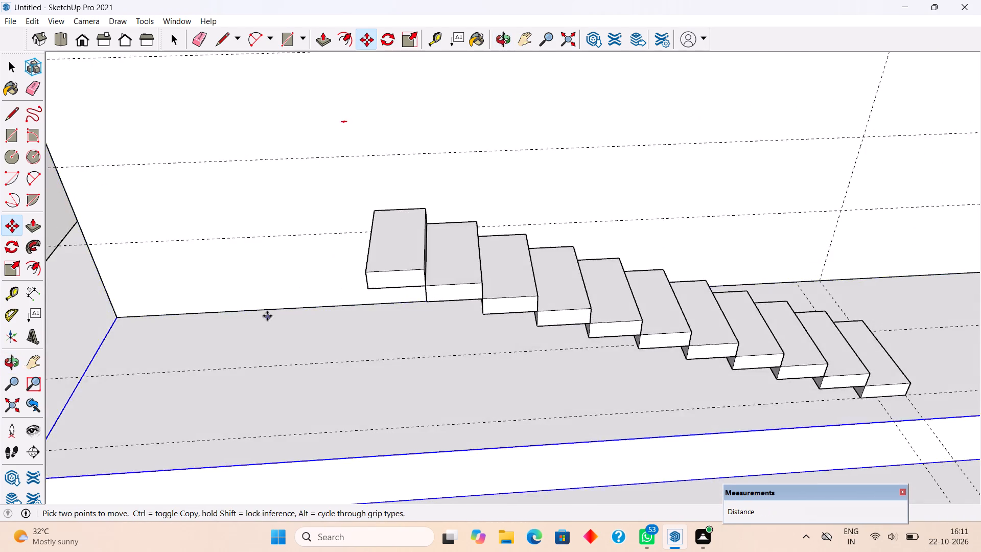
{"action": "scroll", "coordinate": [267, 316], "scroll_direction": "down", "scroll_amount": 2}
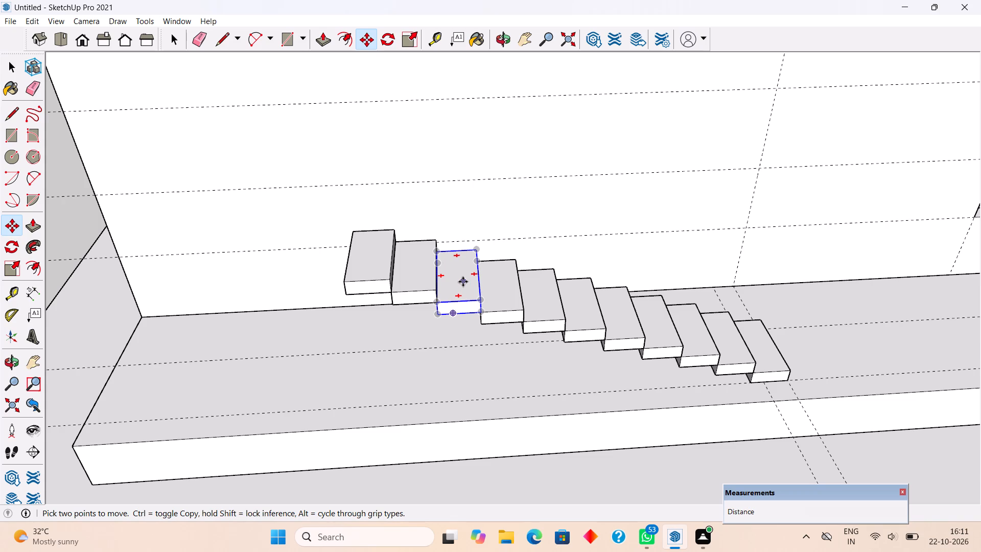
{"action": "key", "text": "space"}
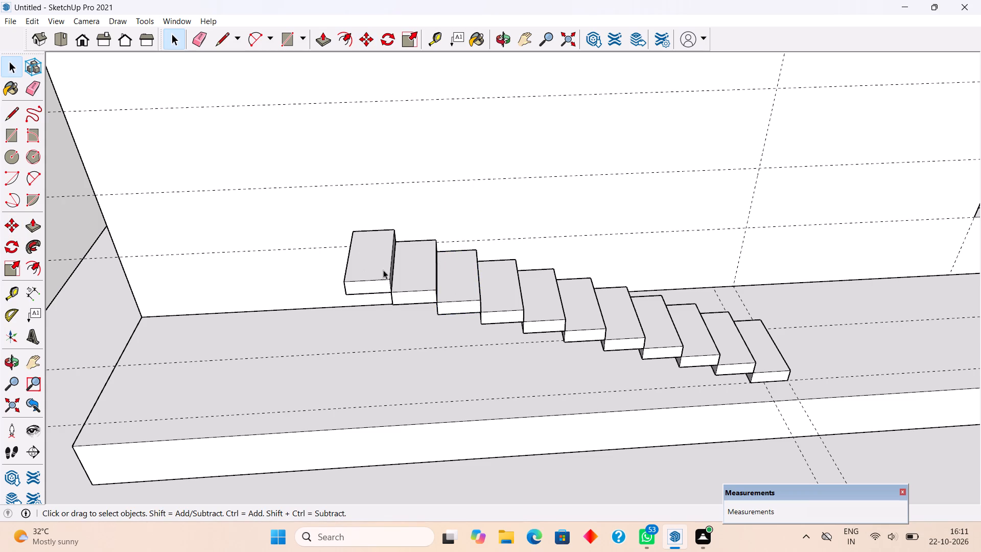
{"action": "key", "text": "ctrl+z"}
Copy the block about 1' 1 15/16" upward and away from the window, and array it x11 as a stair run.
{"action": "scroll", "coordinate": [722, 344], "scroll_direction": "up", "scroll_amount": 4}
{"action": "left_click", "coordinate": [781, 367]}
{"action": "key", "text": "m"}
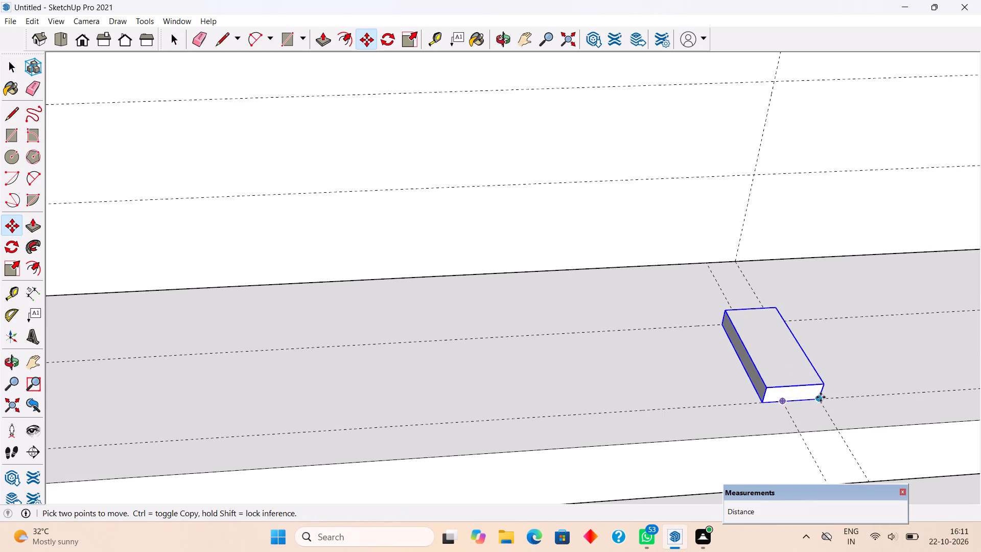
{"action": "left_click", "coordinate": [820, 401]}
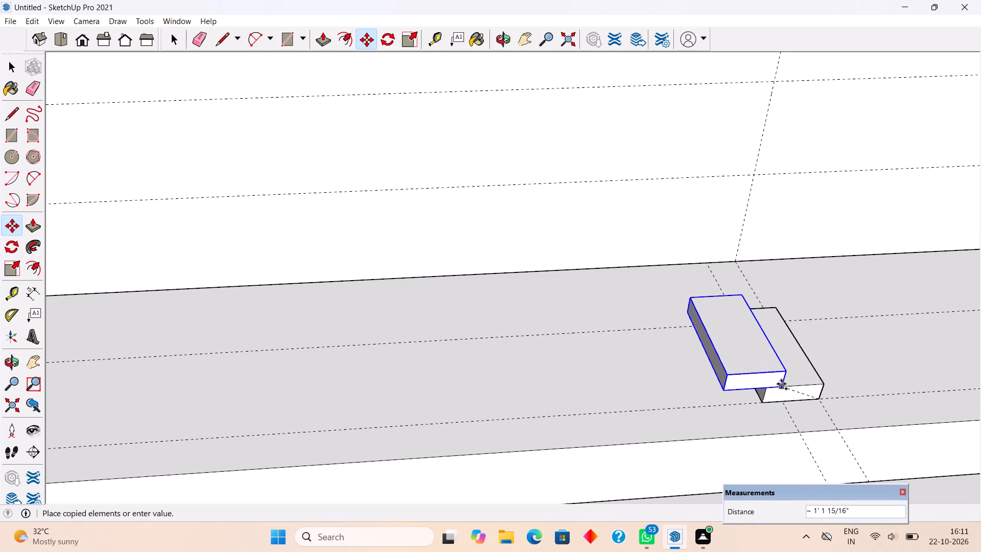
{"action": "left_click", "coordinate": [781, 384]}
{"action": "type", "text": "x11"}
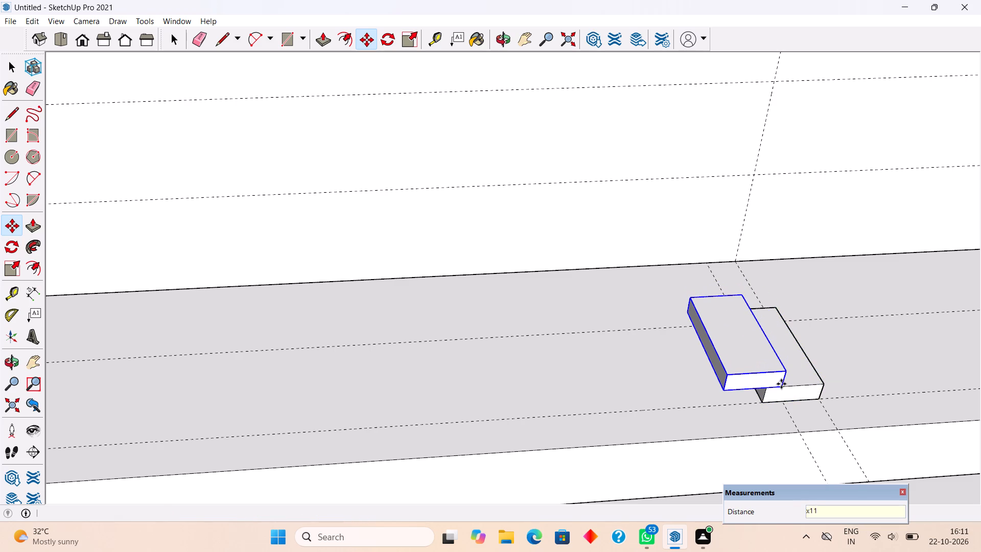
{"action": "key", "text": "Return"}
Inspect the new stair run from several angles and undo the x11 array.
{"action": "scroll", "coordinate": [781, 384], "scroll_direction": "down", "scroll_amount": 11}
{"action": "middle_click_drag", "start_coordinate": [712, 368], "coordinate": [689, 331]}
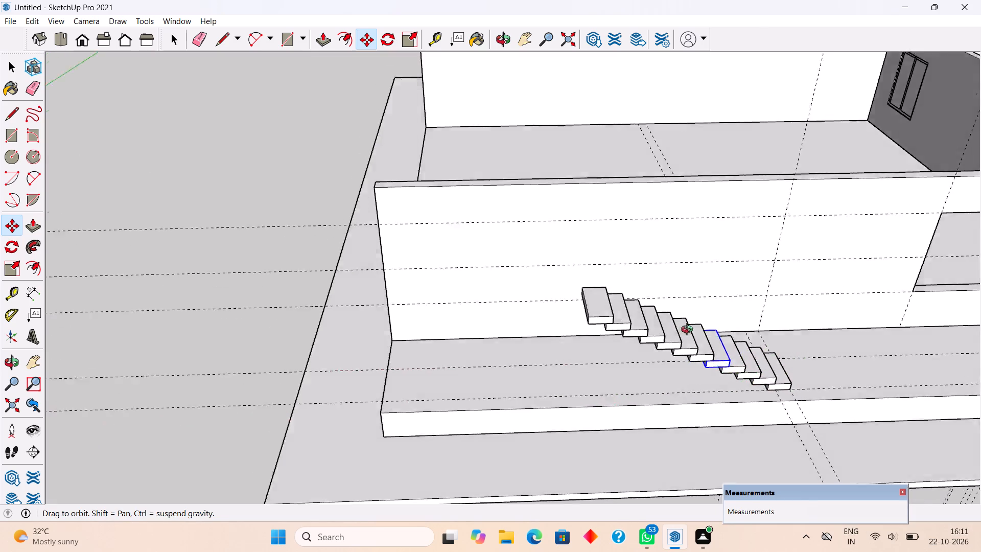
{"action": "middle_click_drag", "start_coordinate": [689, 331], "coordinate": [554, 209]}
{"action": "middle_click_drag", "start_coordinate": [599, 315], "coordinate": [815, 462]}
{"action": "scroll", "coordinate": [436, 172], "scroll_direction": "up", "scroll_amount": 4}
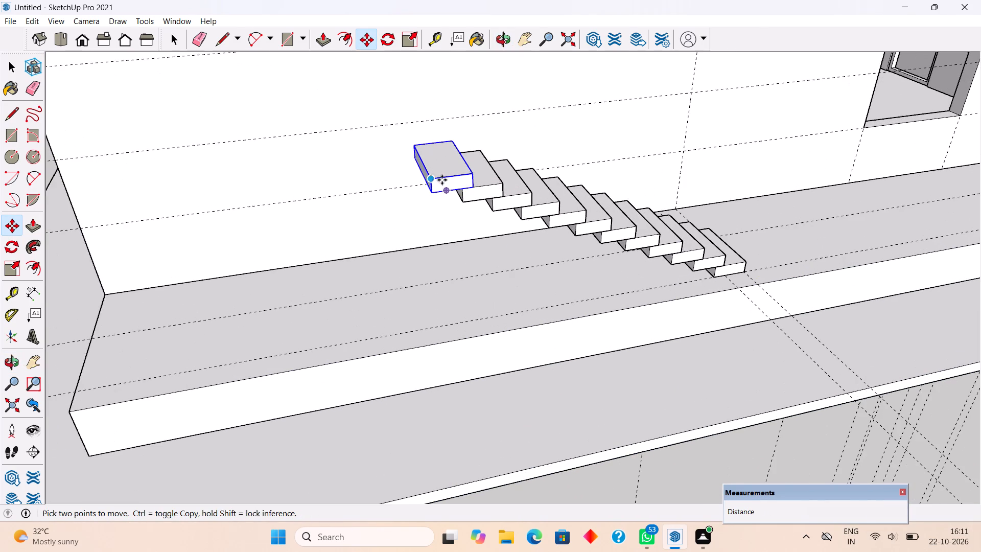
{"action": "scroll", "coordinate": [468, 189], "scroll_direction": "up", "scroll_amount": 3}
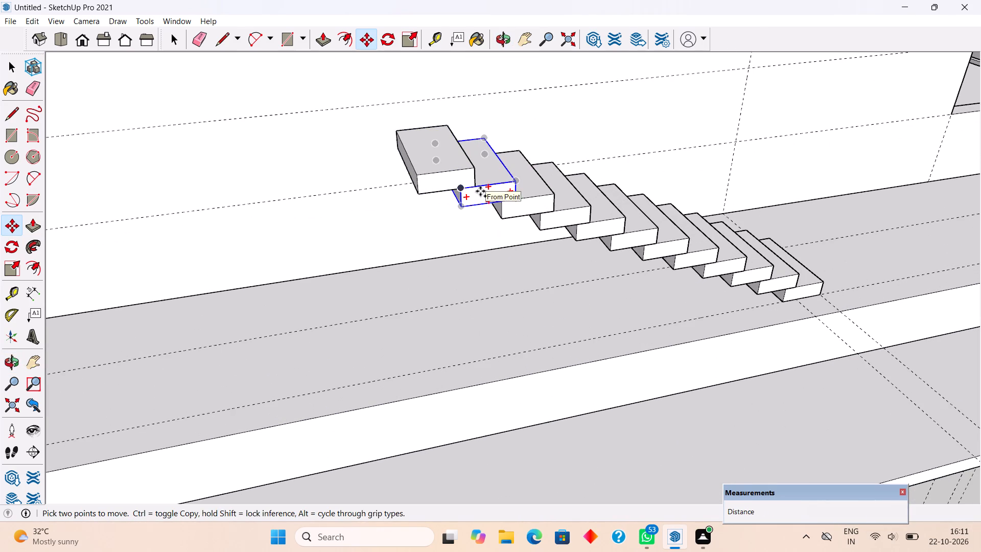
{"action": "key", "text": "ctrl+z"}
Copy the step block about 1' 1 1/2" upward and away from the window, and array it x14 as a stair run.
{"action": "left_click", "coordinate": [822, 297]}
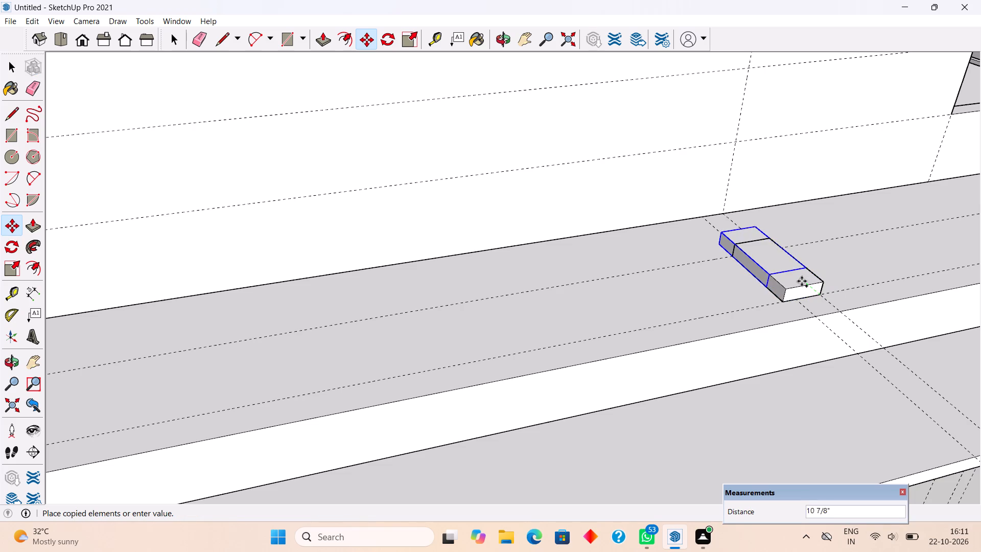
{"action": "scroll", "coordinate": [795, 289], "scroll_direction": "up", "scroll_amount": 4}
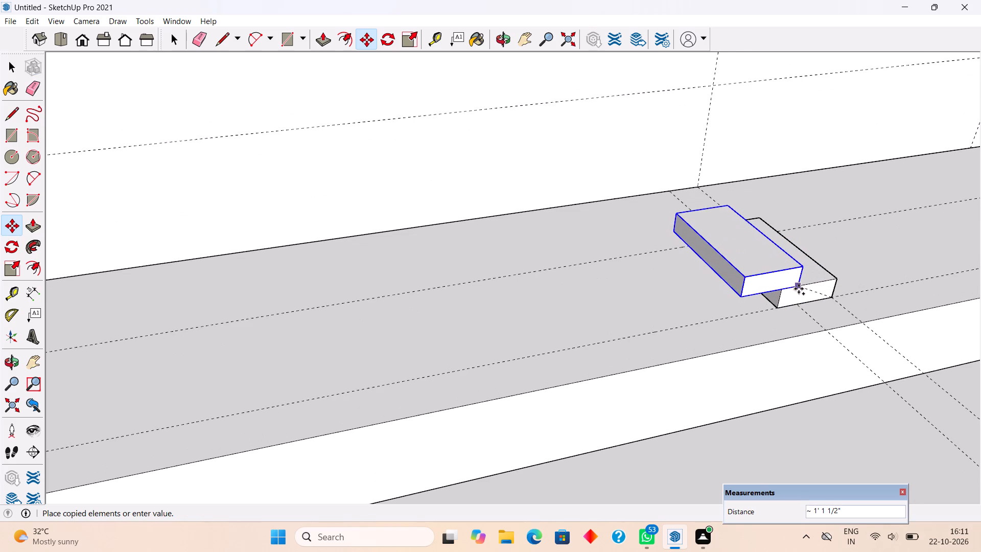
{"action": "left_click", "coordinate": [799, 289]}
{"action": "type", "text": "x14"}
{"action": "key", "text": "Return"}
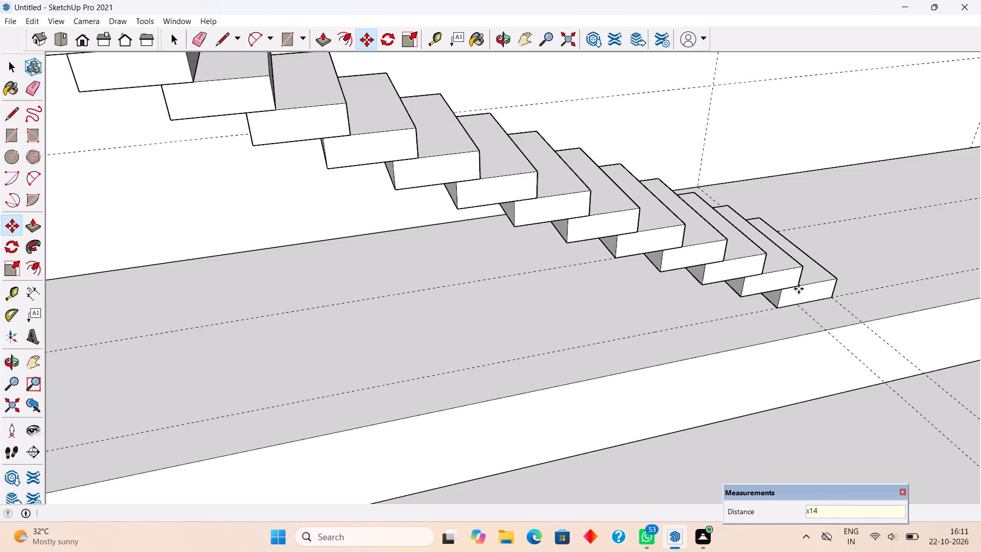
{"action": "scroll", "coordinate": [799, 289], "scroll_direction": "down", "scroll_amount": 9}
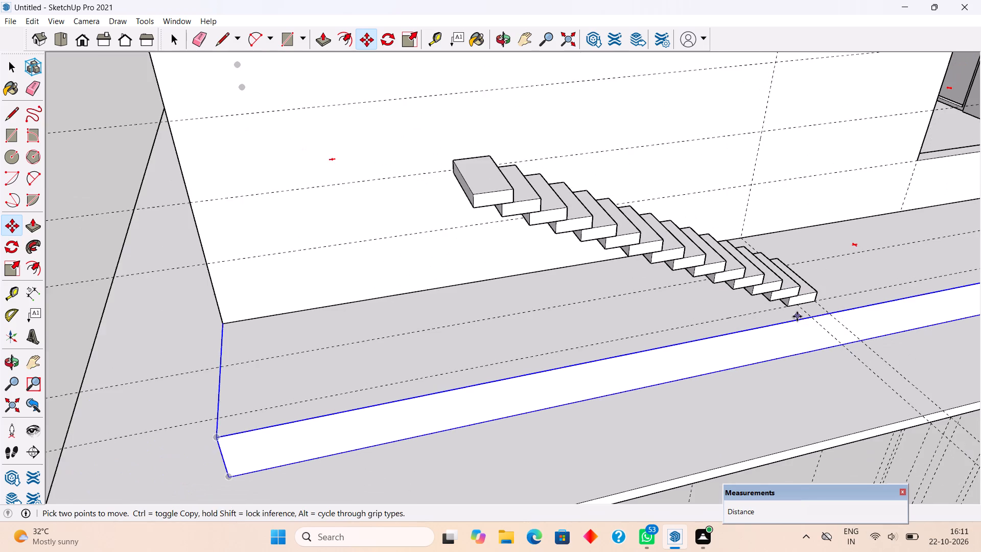
{"action": "key", "text": "space"}
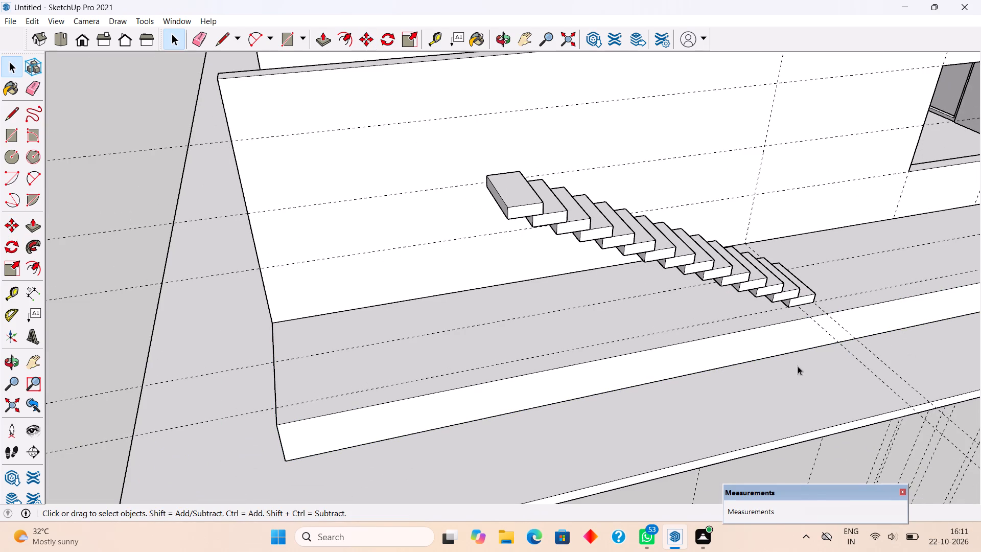
Examine the stair run and its top step against the wall and plinth from several angles.
{"action": "left_click", "coordinate": [798, 379]}
{"action": "scroll", "coordinate": [561, 314], "scroll_direction": "down", "scroll_amount": 1}
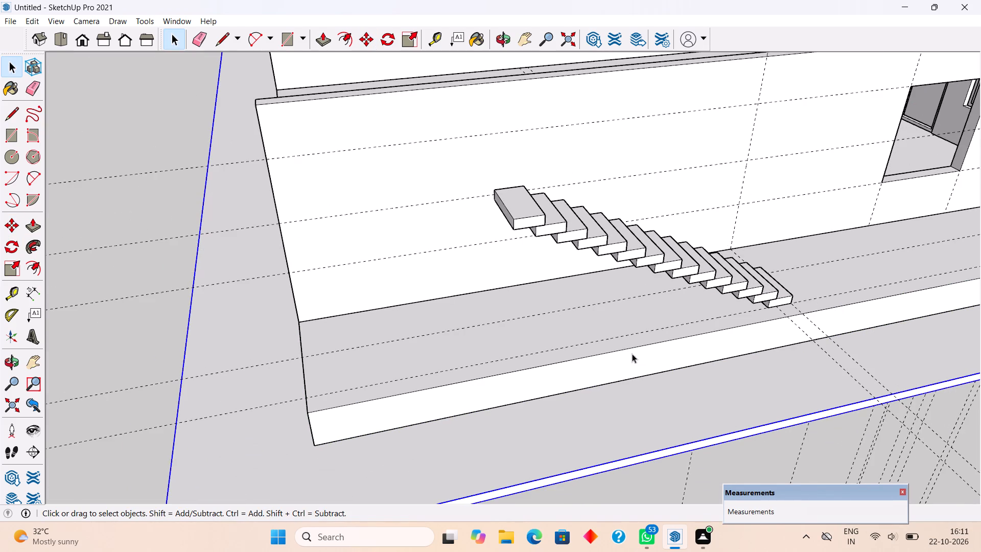
{"action": "middle_click_drag", "start_coordinate": [646, 337], "coordinate": [836, 304]}
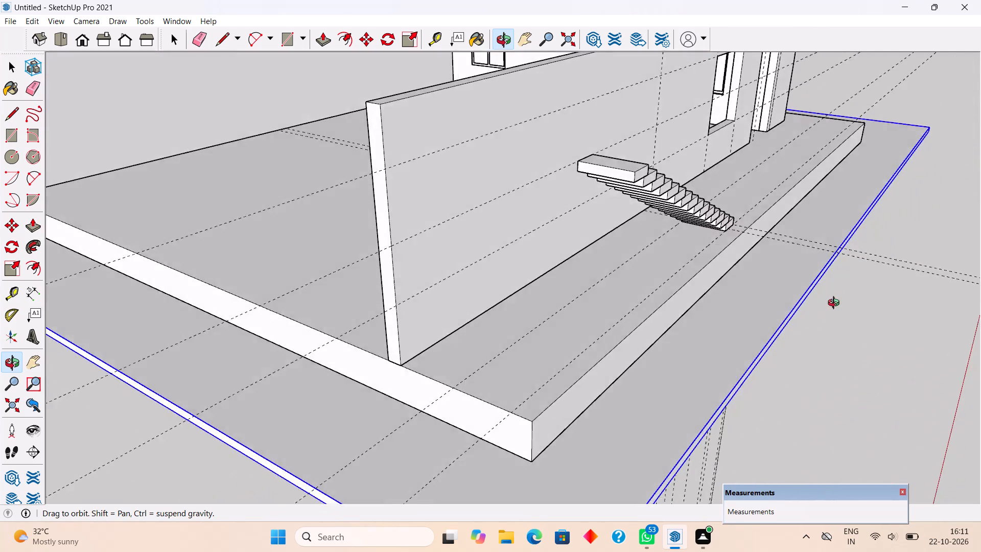
{"action": "middle_click_drag", "start_coordinate": [836, 304], "coordinate": [838, 336]}
{"action": "middle_click_drag", "start_coordinate": [531, 226], "coordinate": [585, 251]}
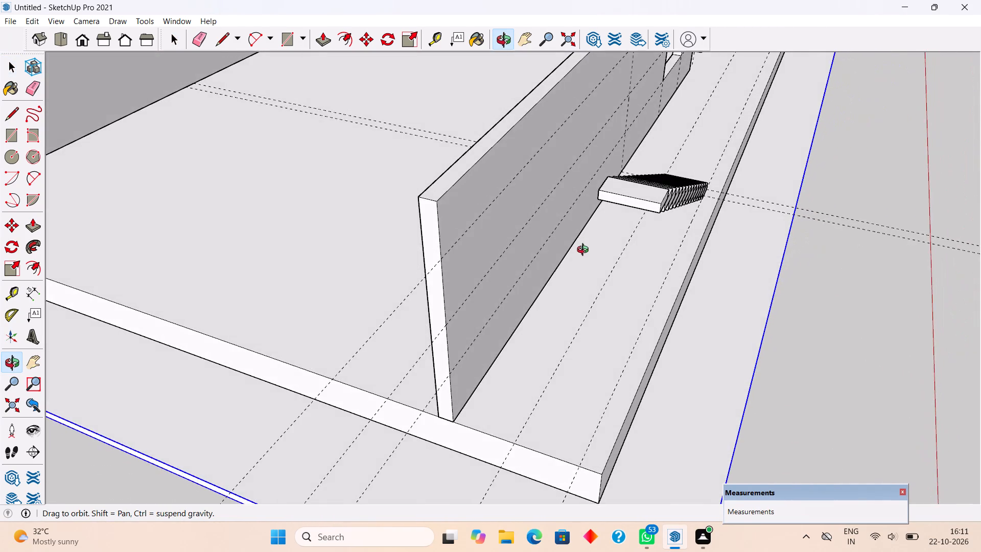
{"action": "middle_click_drag", "start_coordinate": [585, 251], "coordinate": [585, 263]}
{"action": "middle_click_drag", "start_coordinate": [555, 274], "coordinate": [649, 269]}
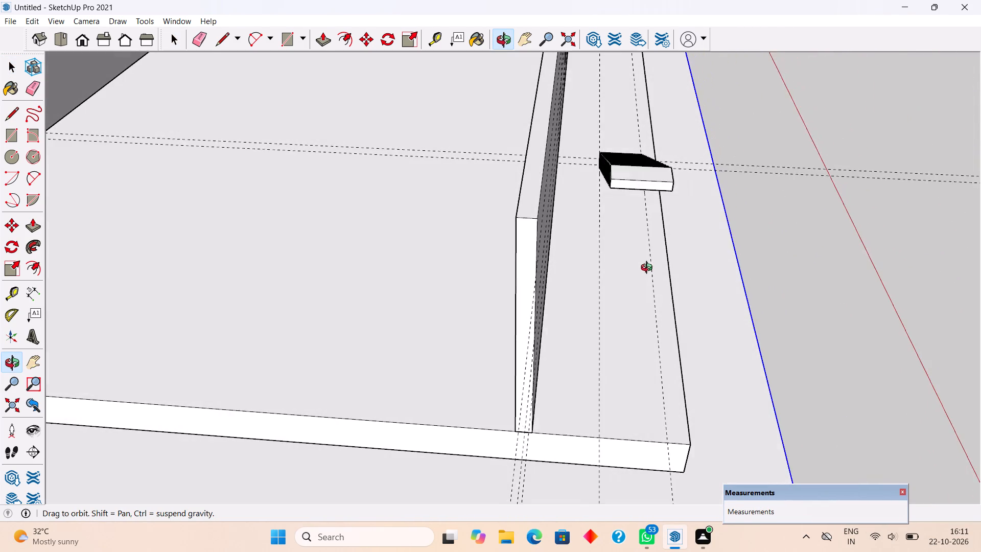
{"action": "middle_click_drag", "start_coordinate": [649, 269], "coordinate": [313, 244]}
{"action": "scroll", "coordinate": [317, 241], "scroll_direction": "up", "scroll_amount": 2}
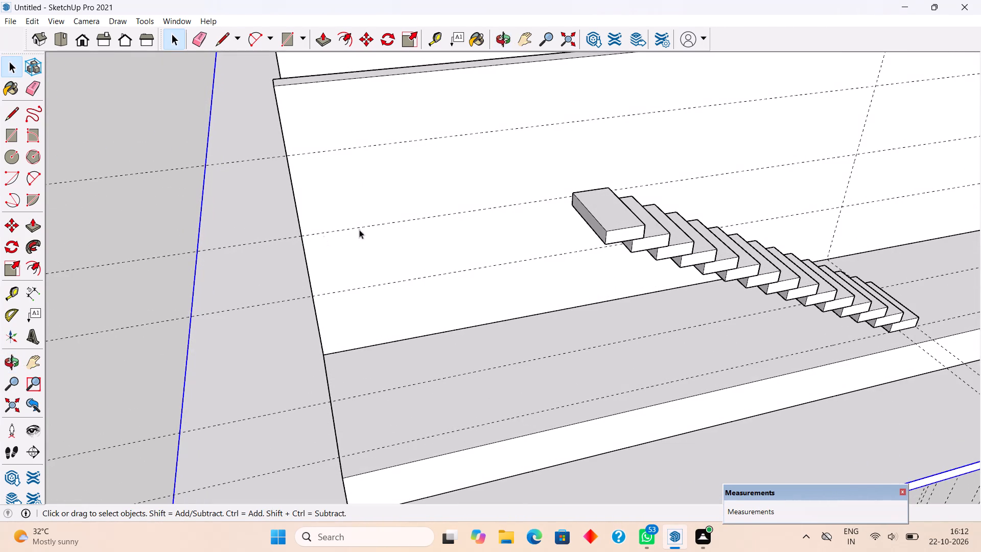
{"action": "middle_click_drag", "start_coordinate": [577, 225], "coordinate": [635, 237]}
{"action": "middle_click_drag", "start_coordinate": [607, 221], "coordinate": [895, 318]}
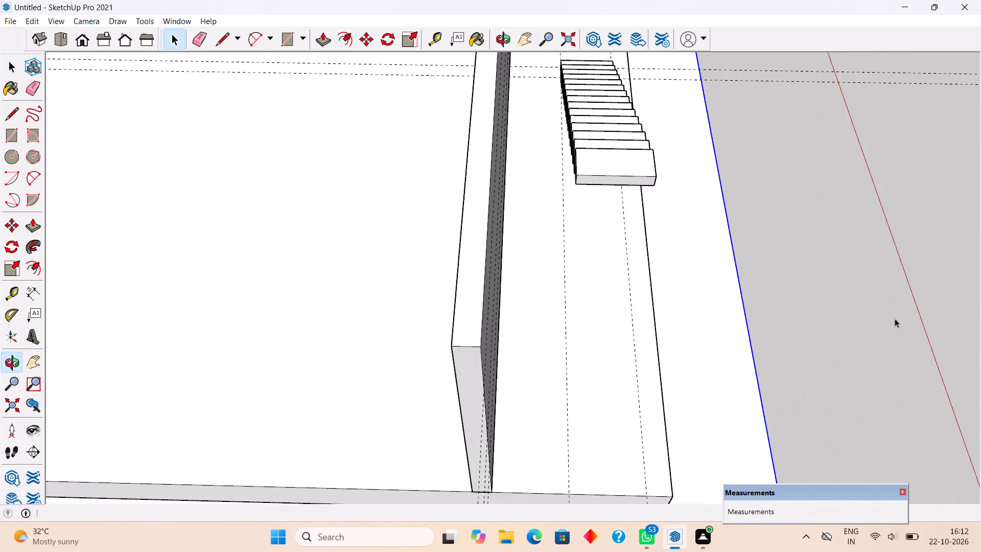
{"action": "middle_click_drag", "start_coordinate": [895, 318], "coordinate": [901, 325]}
{"action": "scroll", "coordinate": [589, 174], "scroll_direction": "up", "scroll_amount": 5}
{"action": "middle_click_drag", "start_coordinate": [574, 156], "coordinate": [614, 176]}
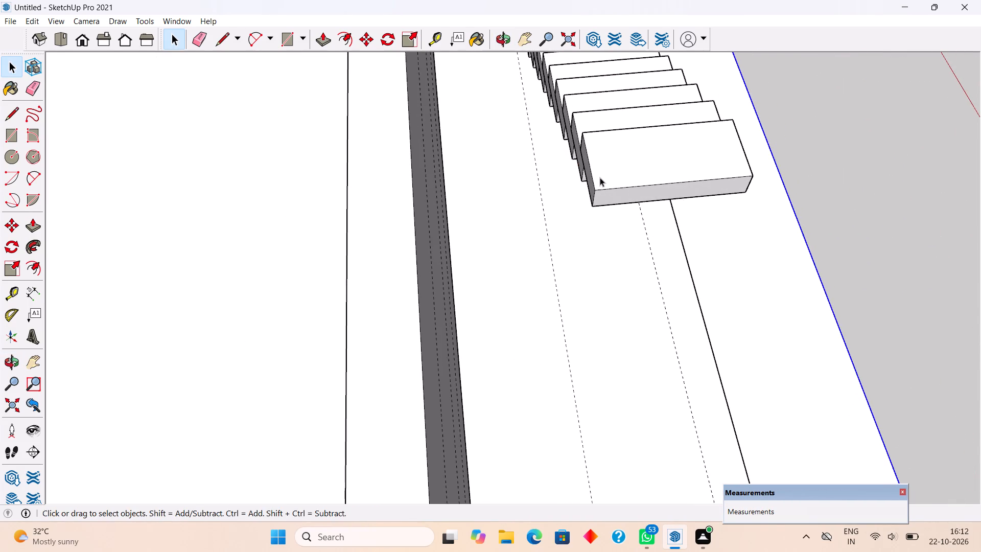
{"action": "middle_click_drag", "start_coordinate": [599, 177], "coordinate": [394, 180]}
{"action": "scroll", "coordinate": [395, 188], "scroll_direction": "down", "scroll_amount": 8}
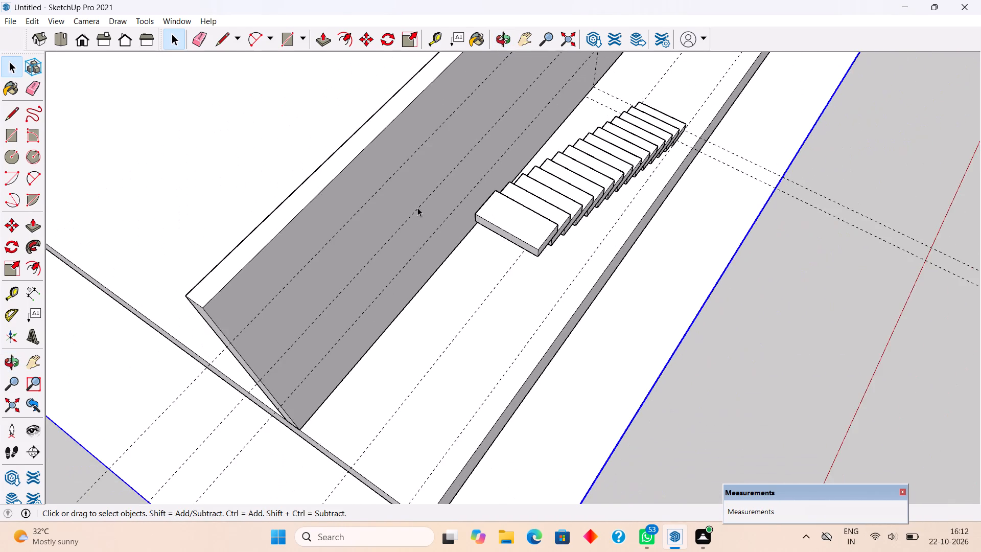
{"action": "scroll", "coordinate": [417, 208], "scroll_direction": "down", "scroll_amount": 4}
{"action": "middle_click_drag", "start_coordinate": [532, 220], "coordinate": [439, 176]}
{"action": "scroll", "coordinate": [508, 238], "scroll_direction": "up", "scroll_amount": 2}
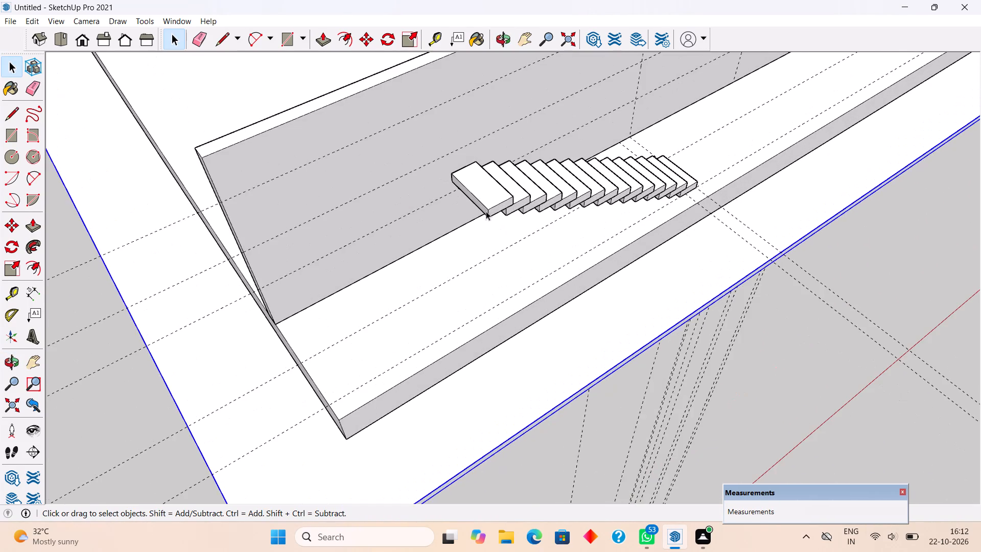
{"action": "scroll", "coordinate": [479, 207], "scroll_direction": "up", "scroll_amount": 2}
{"action": "middle_click_drag", "start_coordinate": [482, 201], "coordinate": [538, 184]}
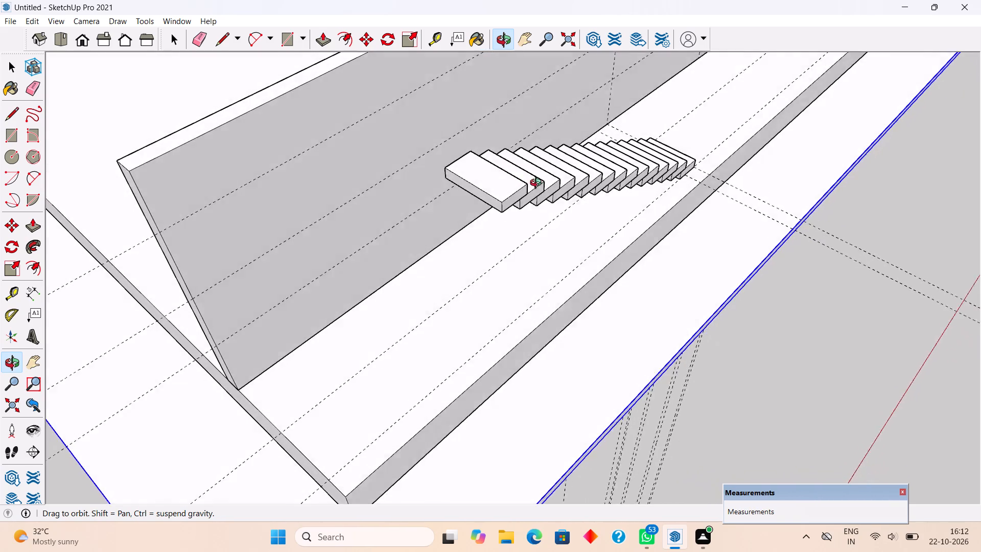
{"action": "middle_click_drag", "start_coordinate": [538, 184], "coordinate": [571, 202]}
{"action": "middle_click_drag", "start_coordinate": [497, 192], "coordinate": [535, 164]}
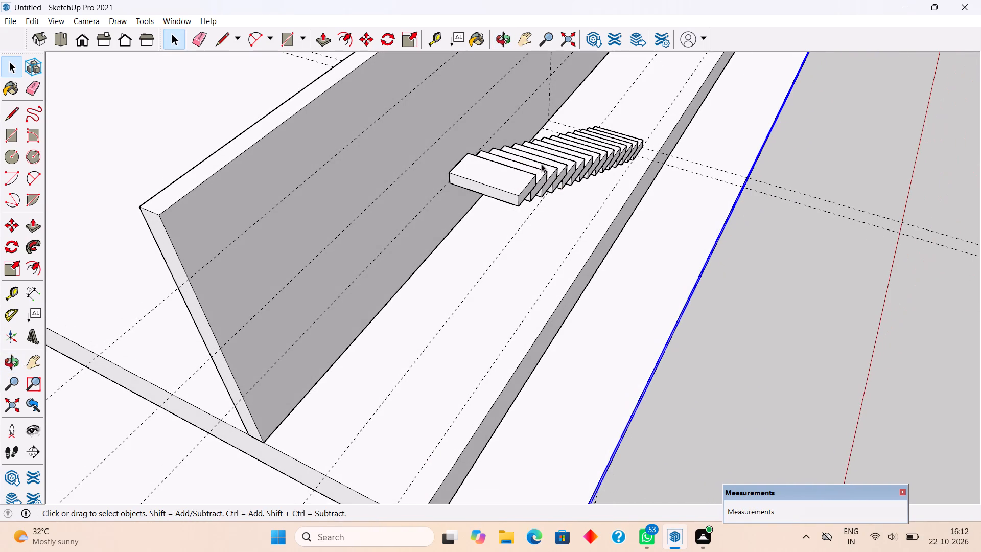
Draw a rectangle over the top step's end face and extrude it 3' outward as a landing.
{"action": "key", "text": "r"}
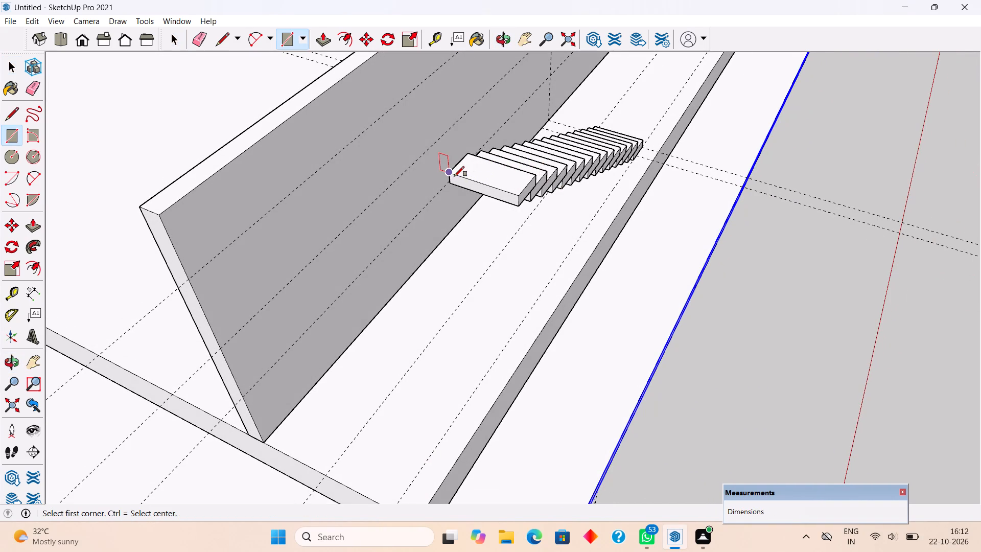
{"action": "left_click", "coordinate": [451, 173]}
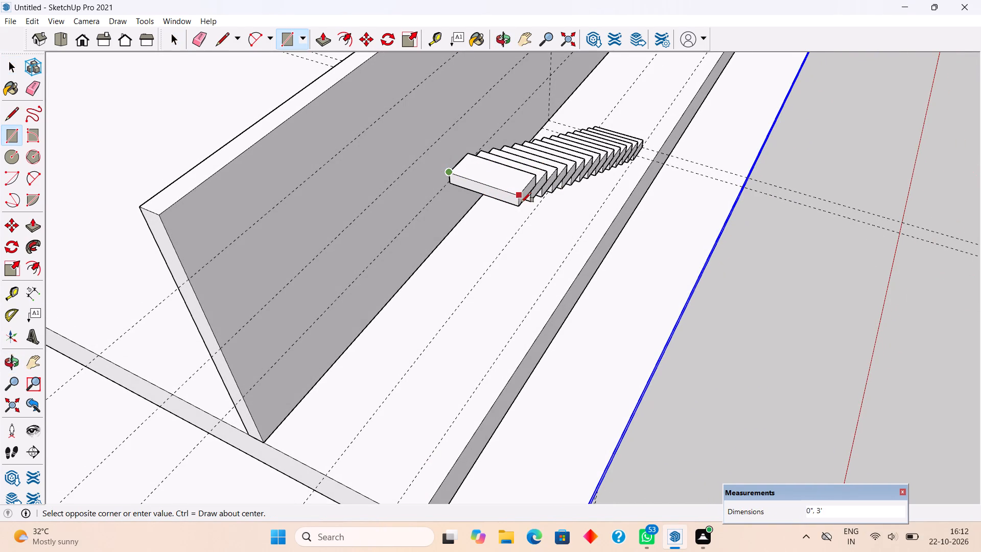
{"action": "left_click", "coordinate": [516, 205]}
{"action": "key", "text": "p"}
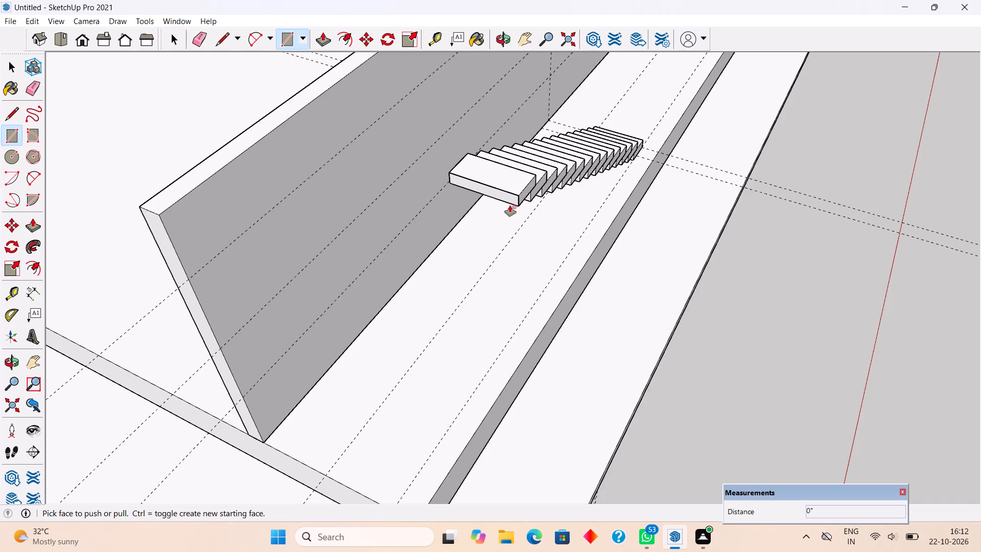
{"action": "left_click", "coordinate": [507, 196]}
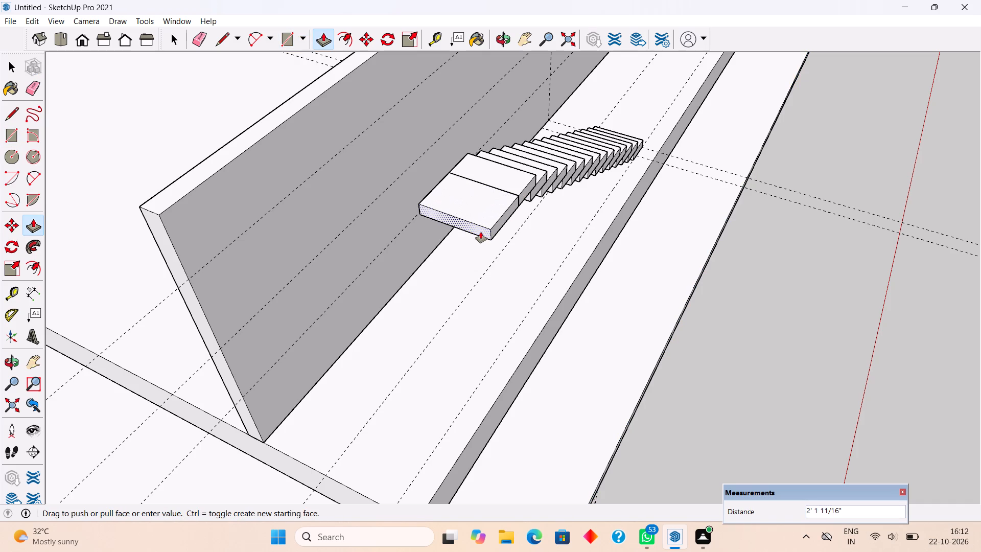
{"action": "type", "text": "3'"}
{"action": "key", "text": "Return"}
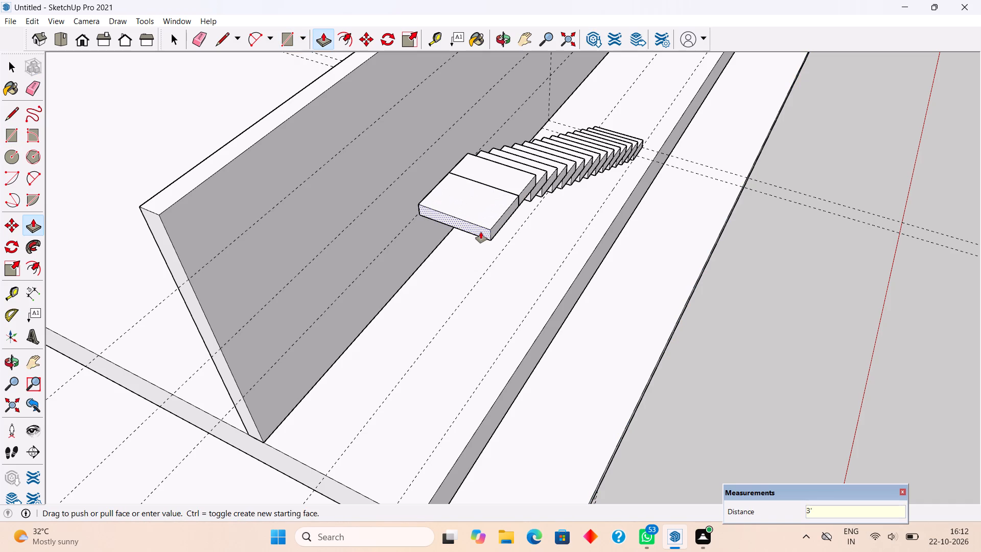
Extend the landing's wall-side face 3' toward and past the wall with Push/Pull.
{"action": "middle_click_drag", "start_coordinate": [414, 150], "coordinate": [595, 162]}
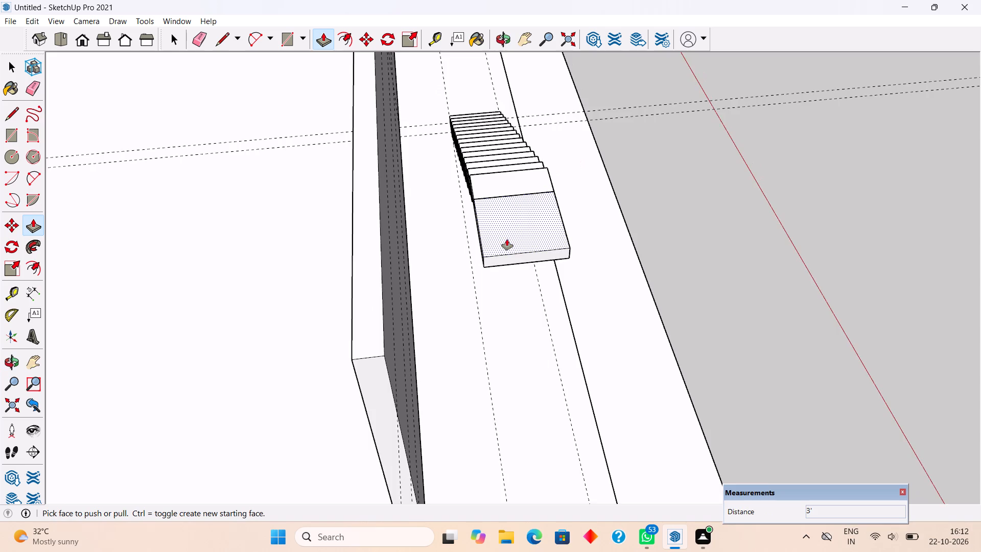
{"action": "scroll", "coordinate": [507, 239], "scroll_direction": "up", "scroll_amount": 13}
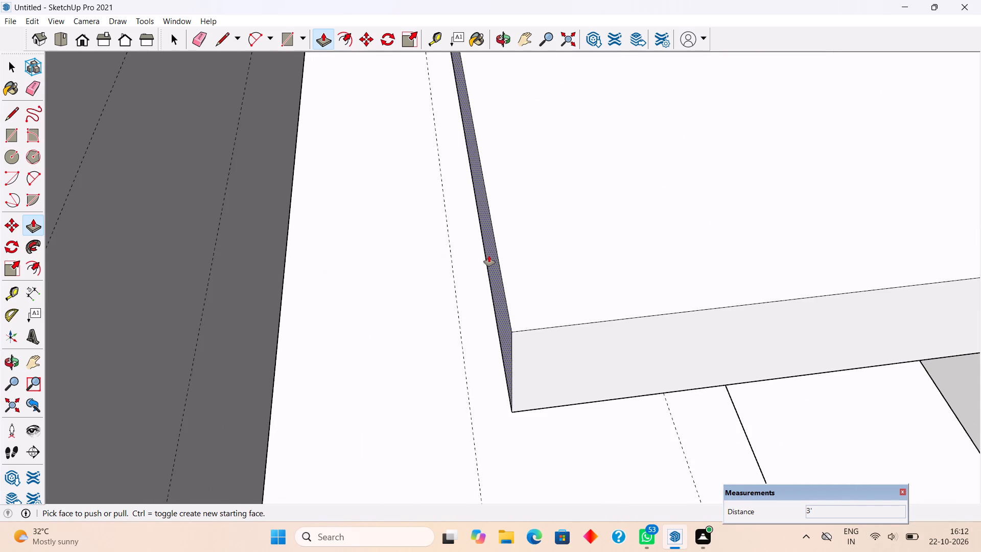
{"action": "left_click", "coordinate": [489, 256]}
{"action": "scroll", "coordinate": [170, 193], "scroll_direction": "down", "scroll_amount": 4}
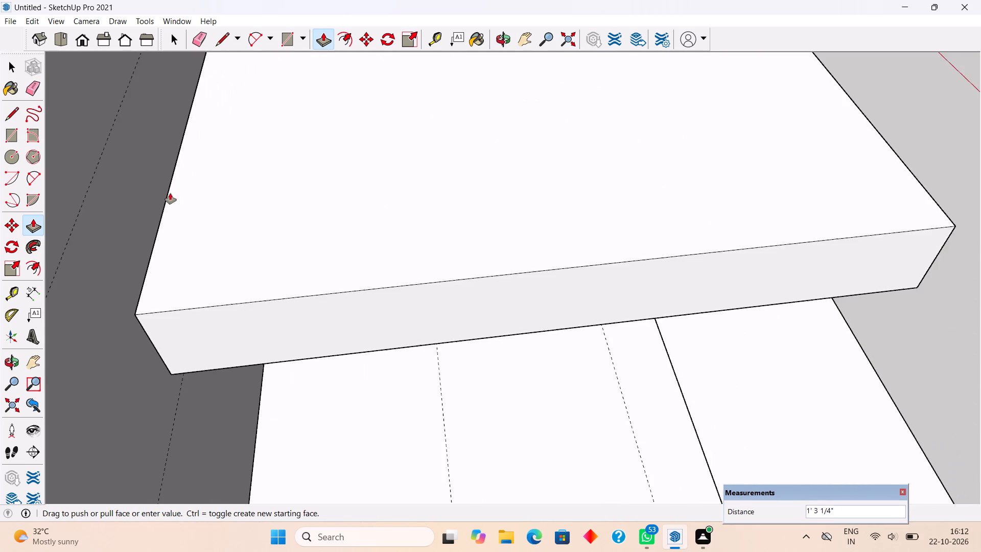
{"action": "scroll", "coordinate": [170, 193], "scroll_direction": "down", "scroll_amount": 20}
{"action": "scroll", "coordinate": [170, 193], "scroll_direction": "down", "scroll_amount": 5}
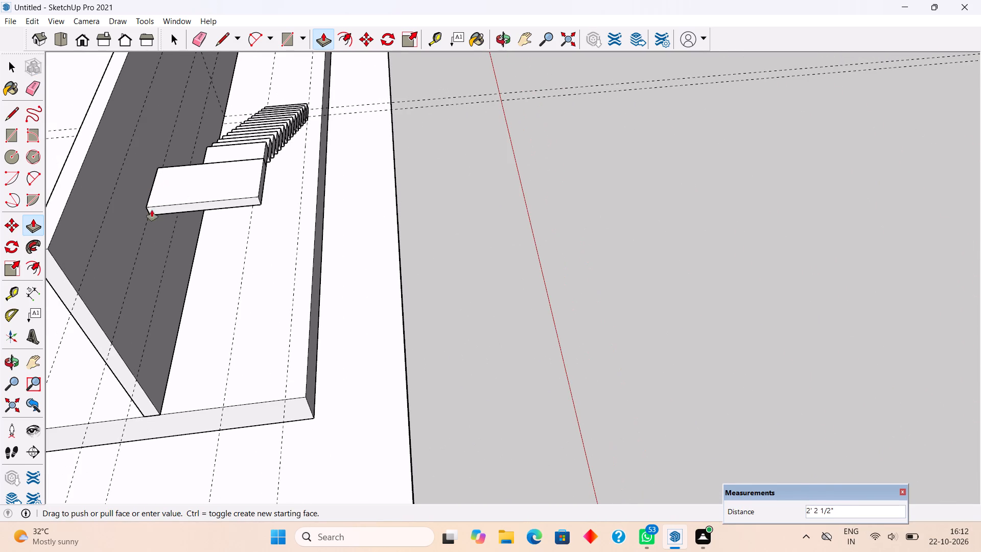
{"action": "left_click", "coordinate": [141, 244]}
Examine how the widened landing and stair run sit against the wall from low and high angles.
{"action": "scroll", "coordinate": [141, 244], "scroll_direction": "down", "scroll_amount": 4}
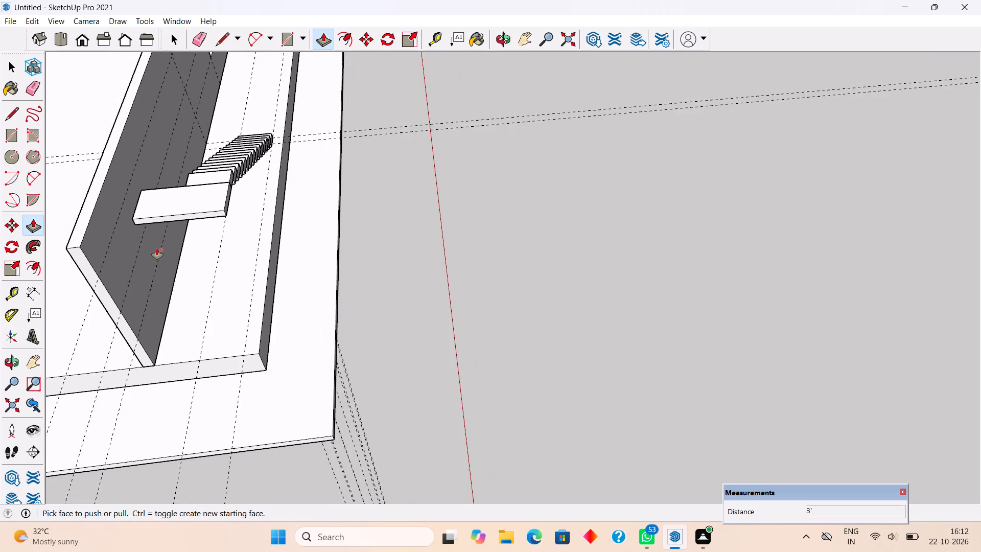
{"action": "middle_click_drag", "start_coordinate": [149, 243], "coordinate": [148, 91]}
{"action": "middle_click_drag", "start_coordinate": [208, 202], "coordinate": [94, 129]}
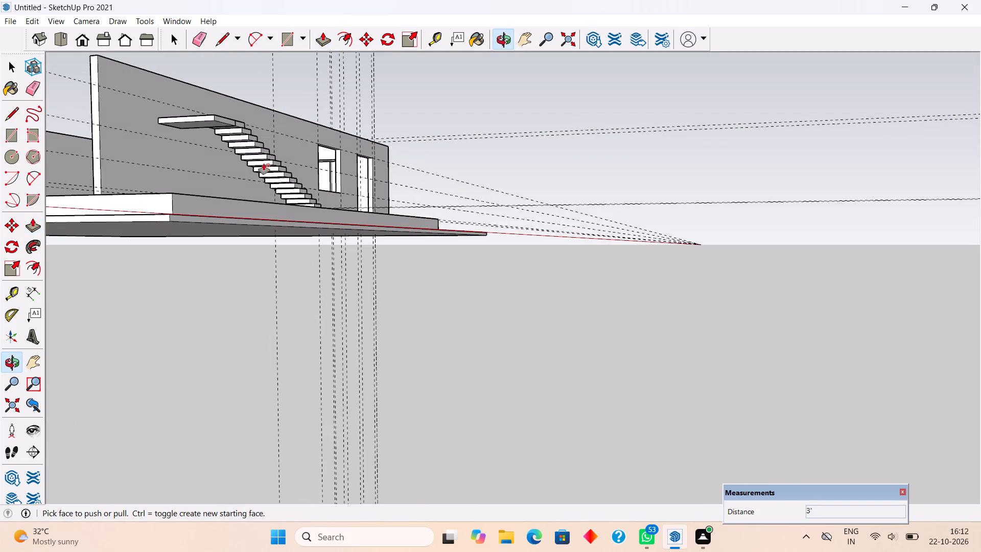
{"action": "middle_click_drag", "start_coordinate": [236, 162], "coordinate": [118, 160]}
{"action": "scroll", "coordinate": [228, 136], "scroll_direction": "up", "scroll_amount": 4}
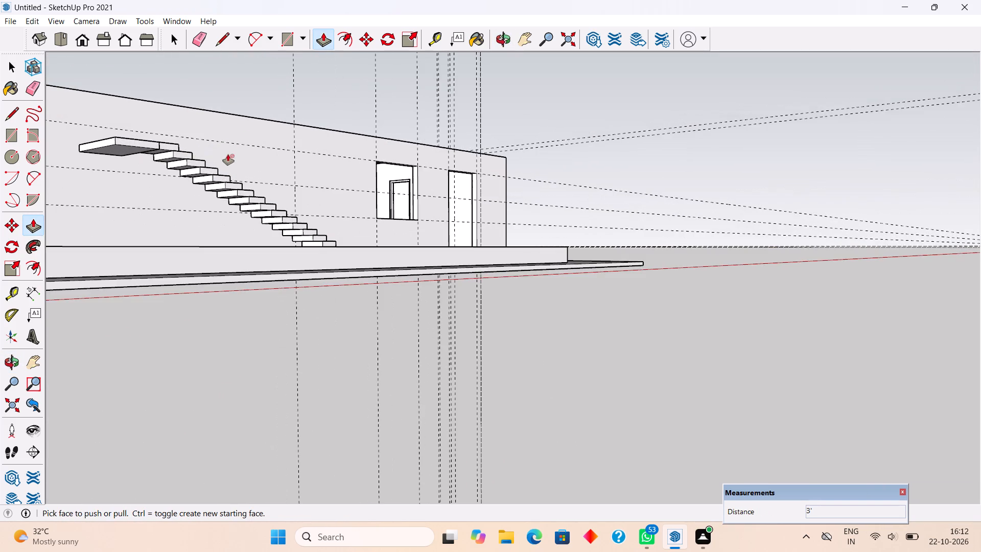
{"action": "middle_click_drag", "start_coordinate": [211, 189], "coordinate": [259, 232]}
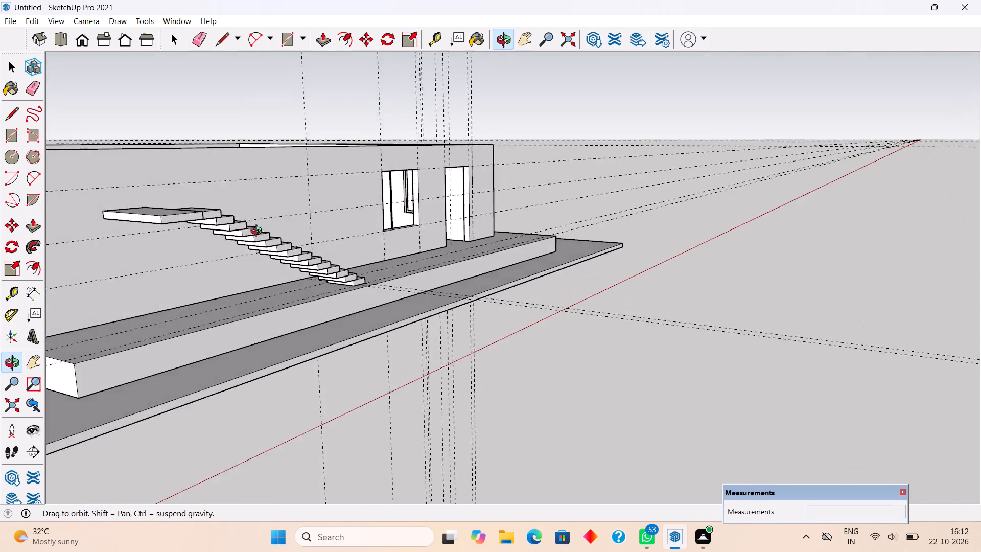
{"action": "middle_click_drag", "start_coordinate": [259, 232], "coordinate": [286, 262]}
{"action": "scroll", "coordinate": [283, 258], "scroll_direction": "down", "scroll_amount": 3}
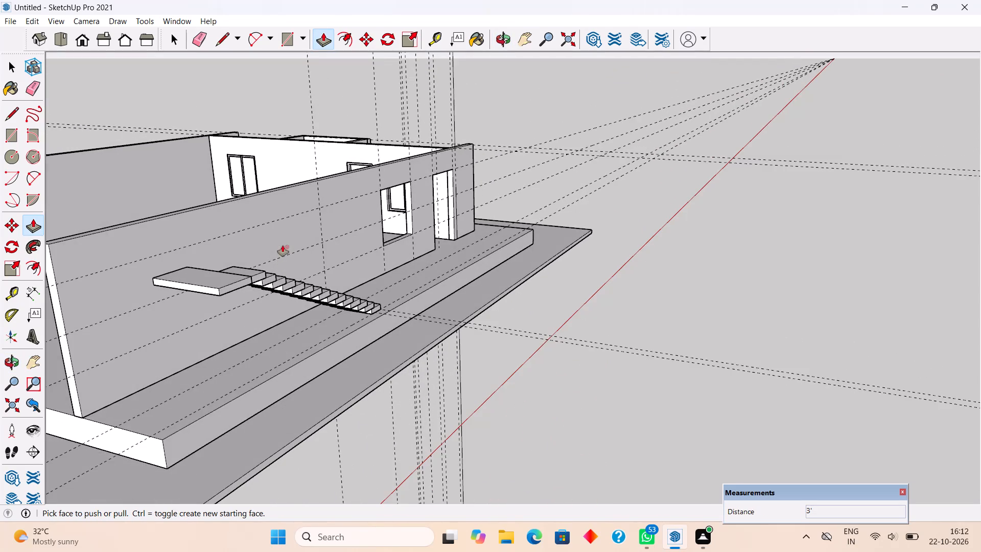
{"action": "middle_click_drag", "start_coordinate": [192, 254], "coordinate": [221, 205]}
{"action": "scroll", "coordinate": [164, 232], "scroll_direction": "up", "scroll_amount": 5}
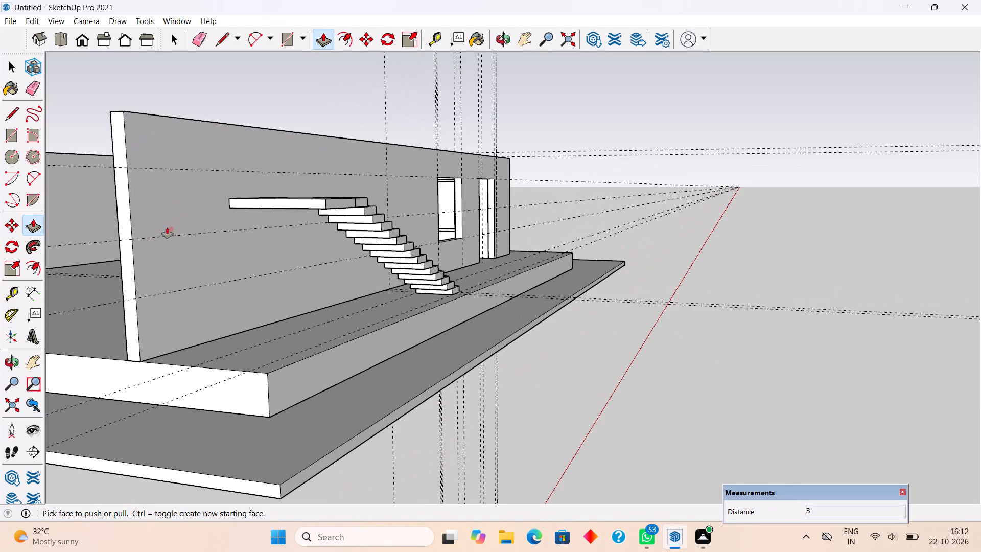
Measure from the guide on the wall up to the landing's outer lower corner.
{"action": "key", "text": "t"}
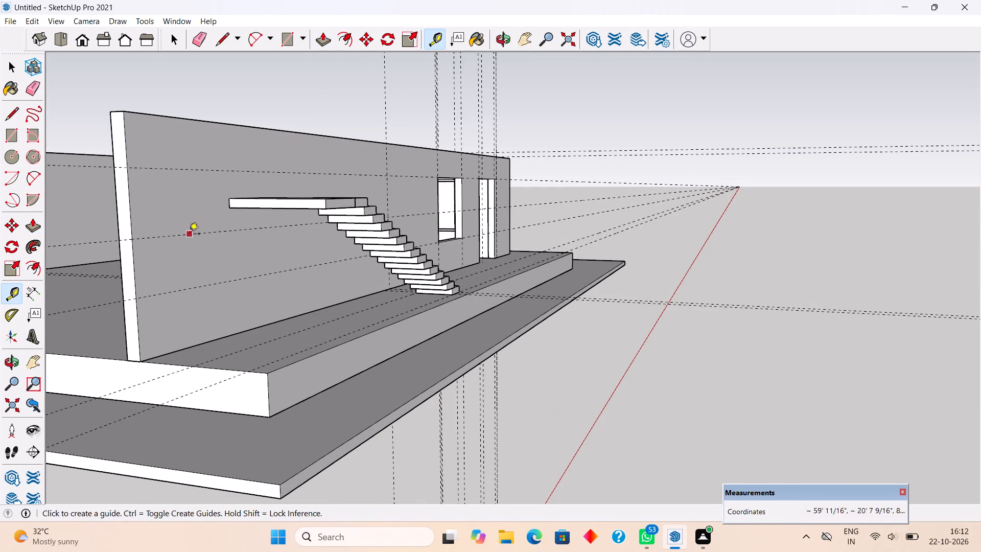
{"action": "left_click", "coordinate": [190, 236]}
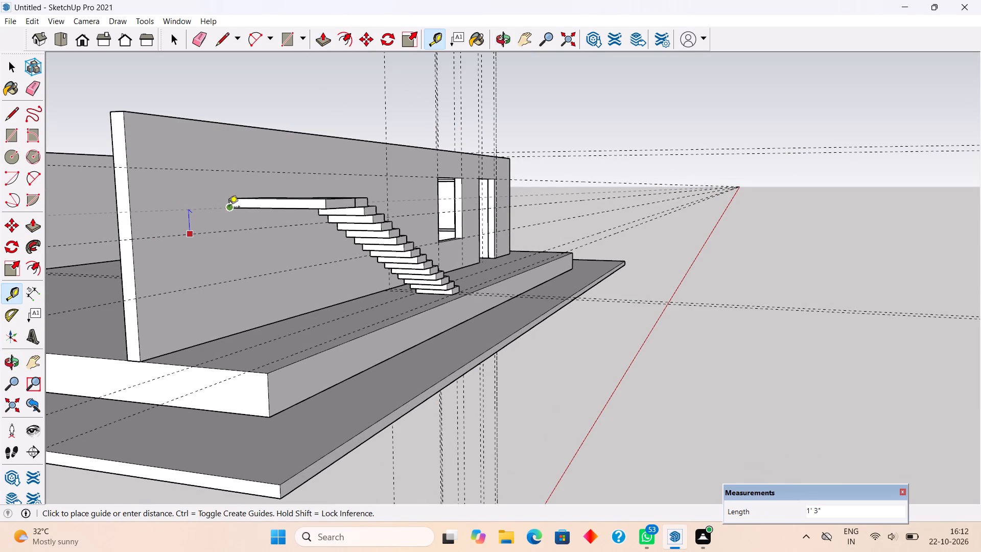
{"action": "key", "text": "space"}
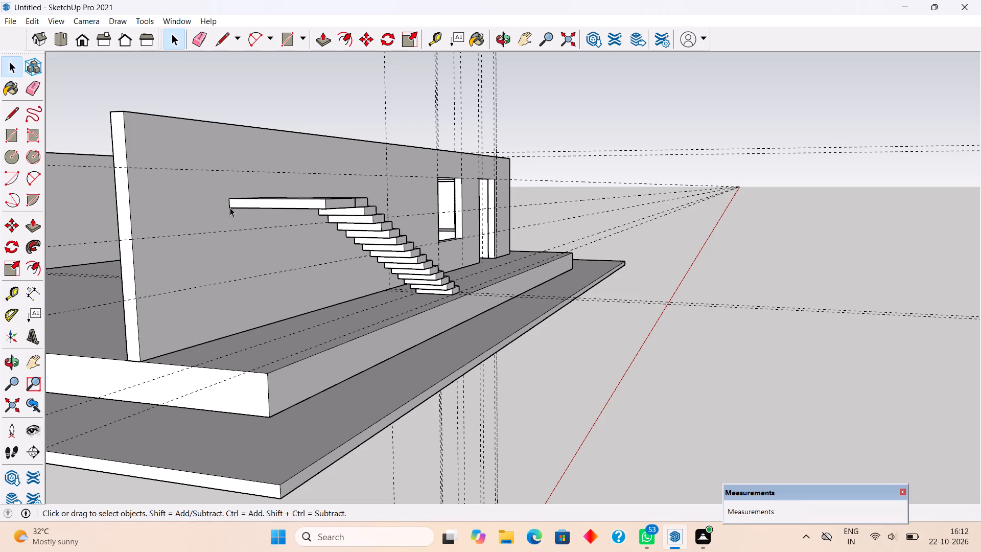
{"action": "scroll", "coordinate": [289, 198], "scroll_direction": "down", "scroll_amount": 1}
{"action": "middle_click_drag", "start_coordinate": [291, 199], "coordinate": [326, 244]}
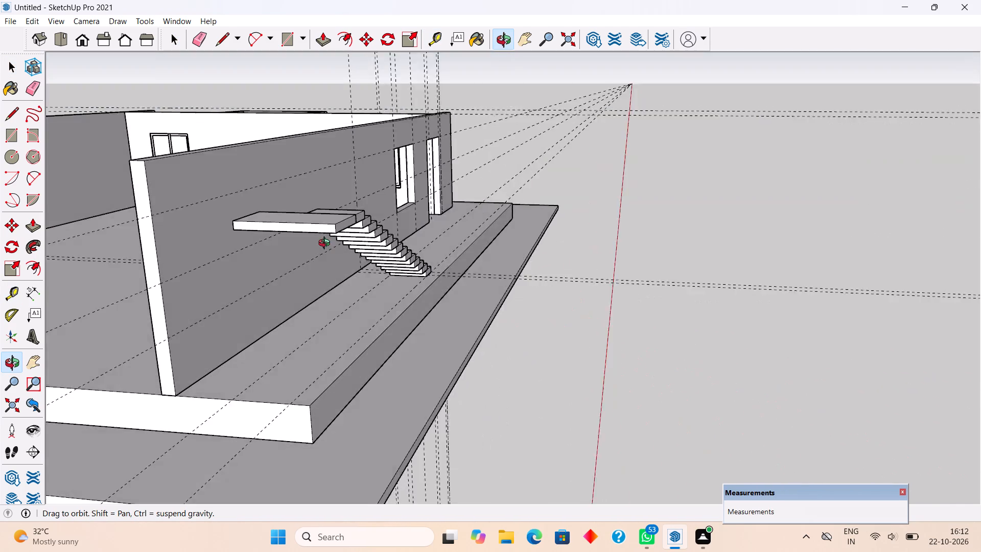
Delete the uppermost stair step that adjoins the landing slab.
{"action": "middle_click_drag", "start_coordinate": [326, 244], "coordinate": [157, 303]}
{"action": "scroll", "coordinate": [303, 222], "scroll_direction": "up", "scroll_amount": 5}
{"action": "left_click", "coordinate": [367, 191]}
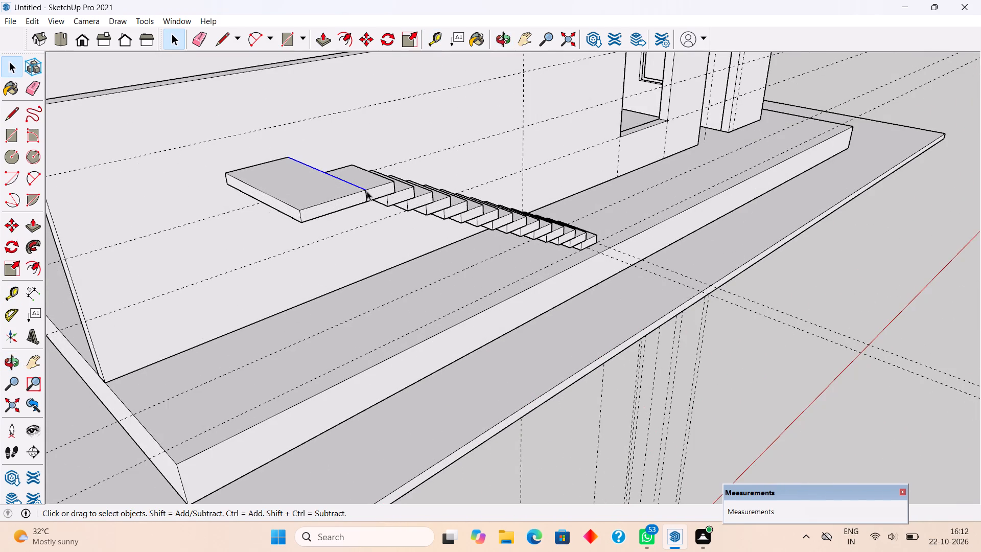
{"action": "left_click", "coordinate": [373, 191]}
{"action": "key", "text": "Delete"}
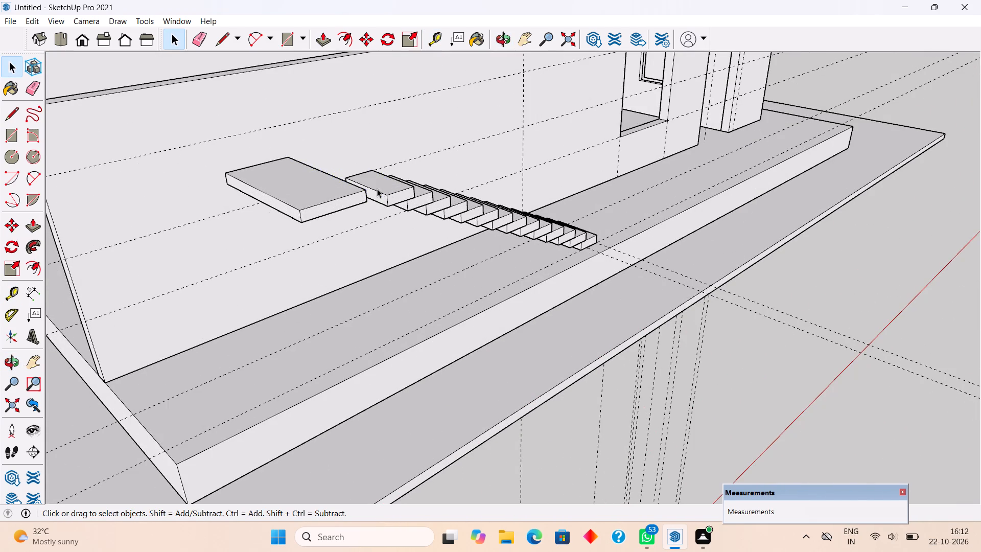
Select the whole landing slab with all its faces and edges and make it a group.
{"action": "middle_click_drag", "start_coordinate": [365, 191], "coordinate": [191, 197]}
{"action": "scroll", "coordinate": [429, 194], "scroll_direction": "up", "scroll_amount": 4}
{"action": "scroll", "coordinate": [382, 171], "scroll_direction": "up", "scroll_amount": 1}
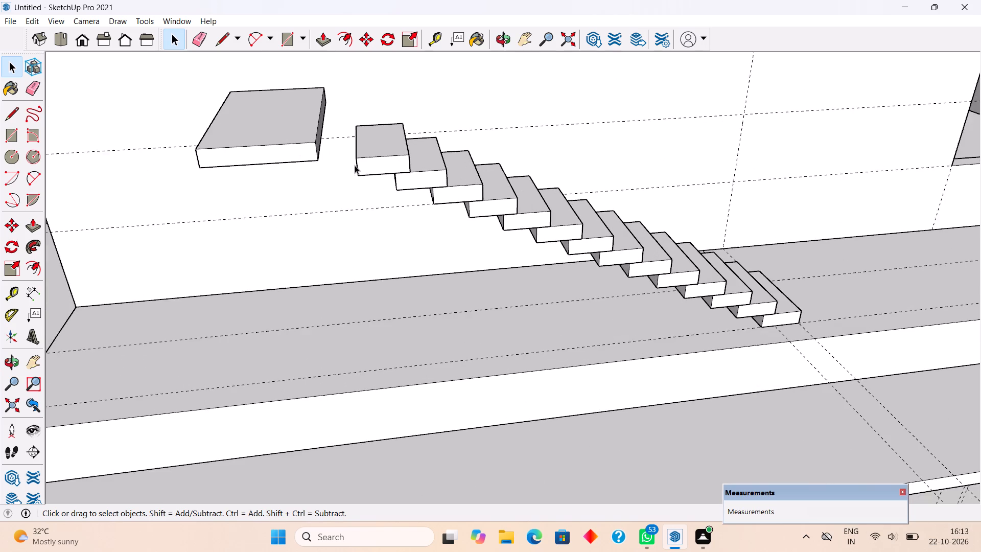
{"action": "scroll", "coordinate": [355, 165], "scroll_direction": "up", "scroll_amount": 1}
{"action": "left_click", "coordinate": [292, 154]}
{"action": "triple_click", "coordinate": [292, 154]}
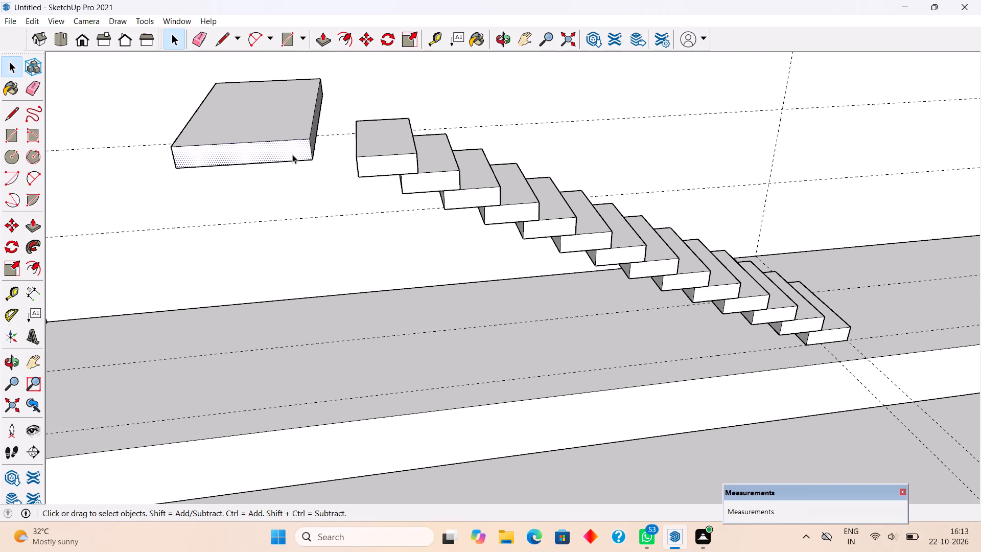
{"action": "right_click", "coordinate": [292, 154]}
{"action": "left_click", "coordinate": [343, 258]}
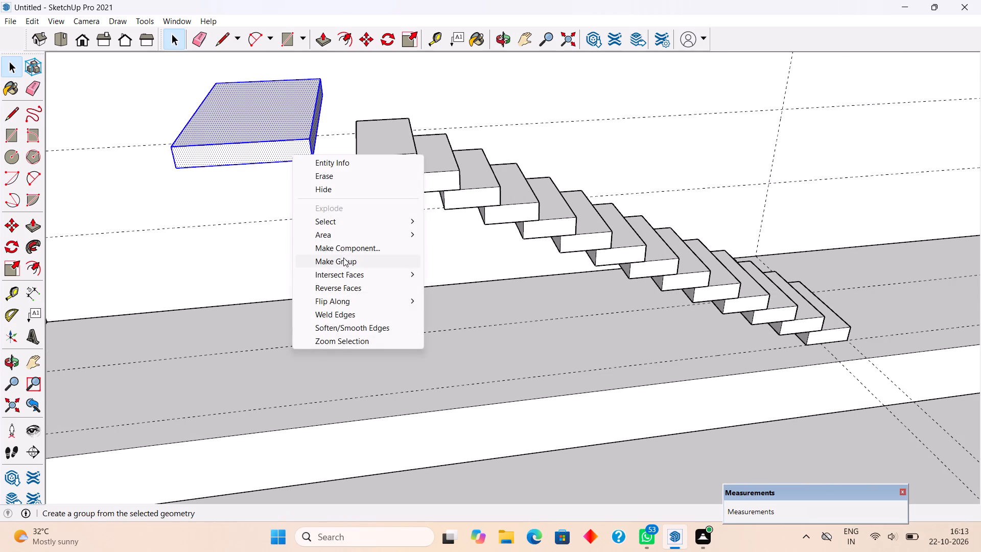
Move the landing group about 1' 1/8" by its lower front corner onto the top corner of the highest remaining step.
{"action": "key", "text": "m"}
{"action": "left_click", "coordinate": [315, 165]}
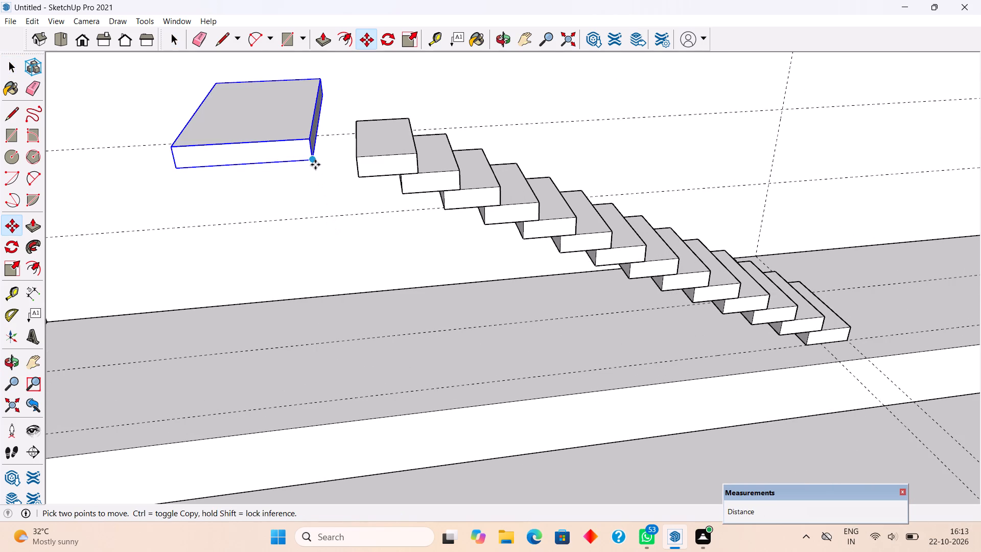
{"action": "left_click", "coordinate": [358, 160]}
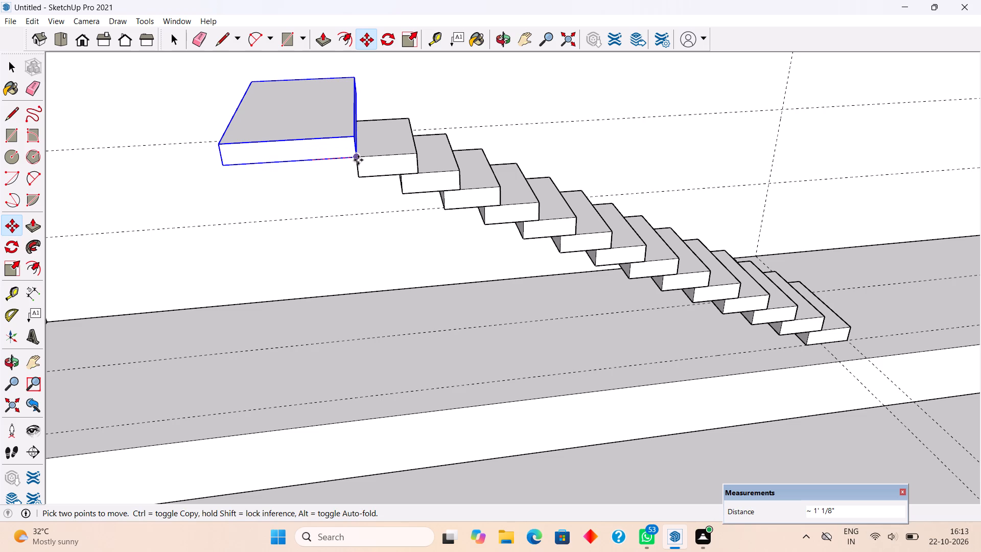
{"action": "key", "text": "space"}
{"action": "scroll", "coordinate": [358, 160], "scroll_direction": "down", "scroll_amount": 4}
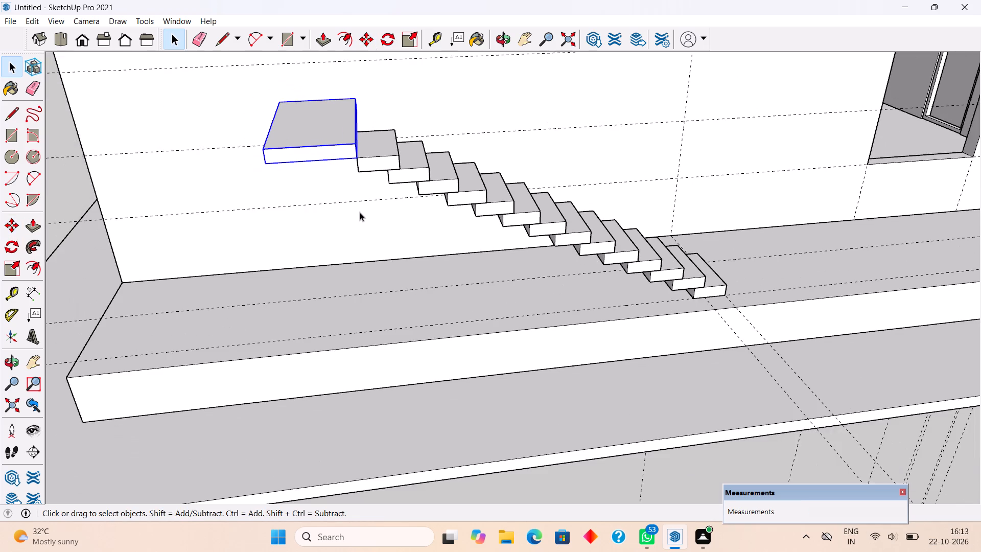
{"action": "scroll", "coordinate": [366, 229], "scroll_direction": "down", "scroll_amount": 3}
{"action": "left_click", "coordinate": [461, 449]}
Examine the lowered landing and stair run against the wall from the front, the wall's end and above.
{"action": "middle_click_drag", "start_coordinate": [319, 229], "coordinate": [341, 122]}
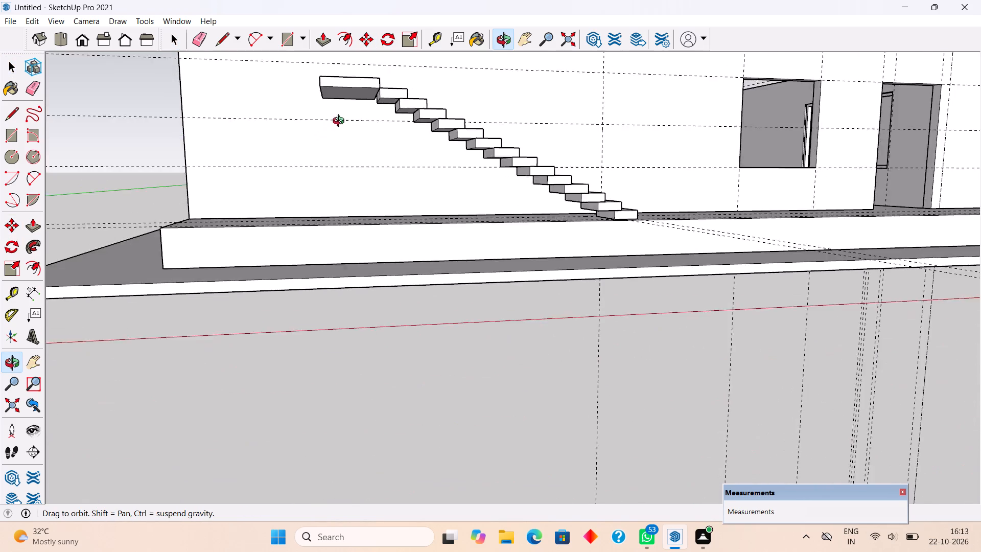
{"action": "middle_click_drag", "start_coordinate": [341, 122], "coordinate": [441, 127]}
{"action": "middle_click_drag", "start_coordinate": [507, 131], "coordinate": [701, 235]}
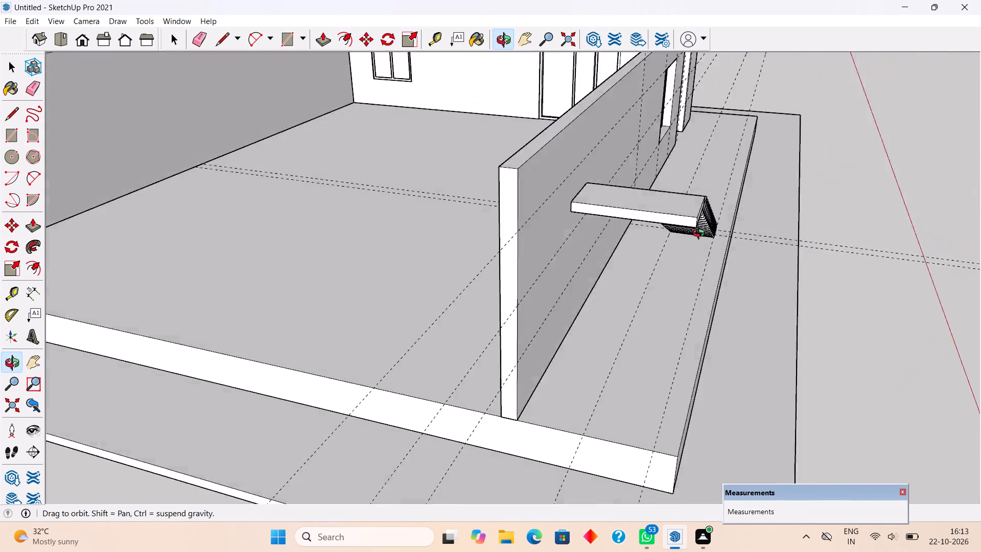
{"action": "middle_click_drag", "start_coordinate": [701, 235], "coordinate": [715, 259]}
{"action": "scroll", "coordinate": [623, 253], "scroll_direction": "up", "scroll_amount": 15}
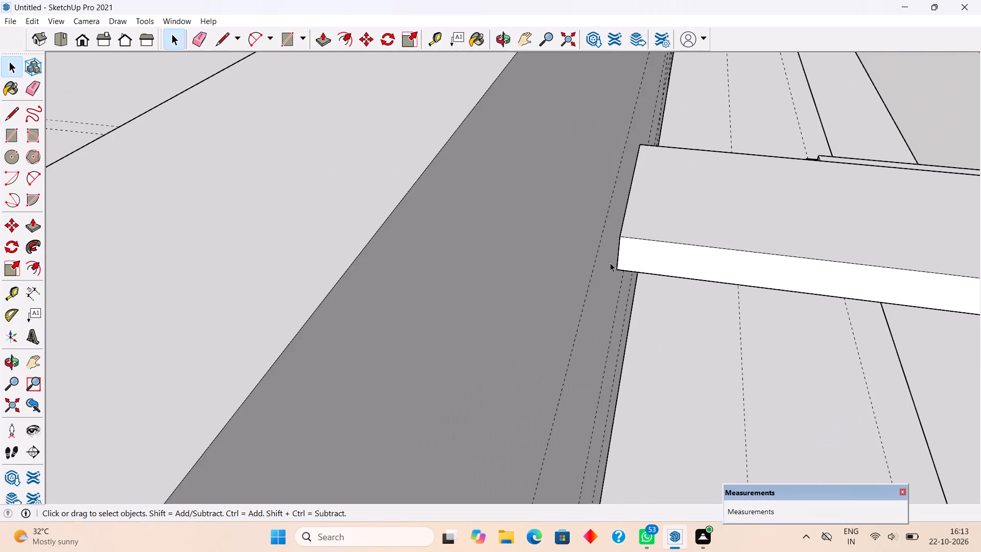
{"action": "middle_click_drag", "start_coordinate": [613, 256], "coordinate": [627, 172]}
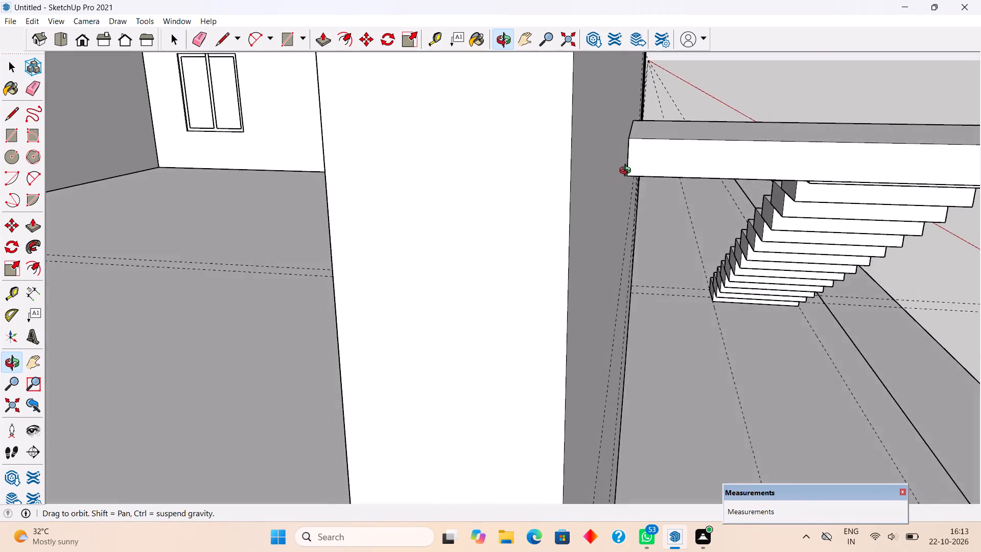
{"action": "middle_click_drag", "start_coordinate": [627, 172], "coordinate": [415, 178]}
{"action": "scroll", "coordinate": [415, 178], "scroll_direction": "down", "scroll_amount": 13}
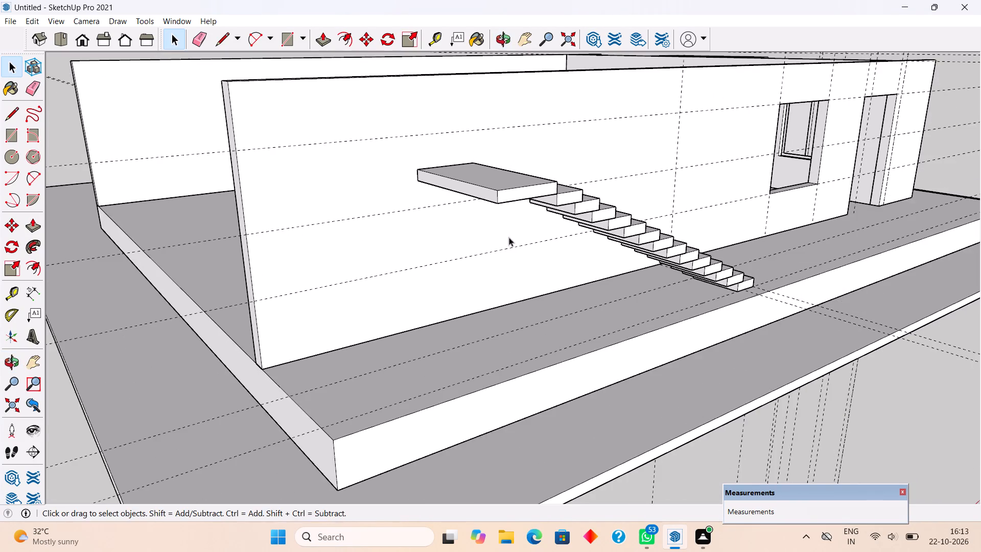
{"action": "middle_click_drag", "start_coordinate": [538, 237], "coordinate": [38, 292]}
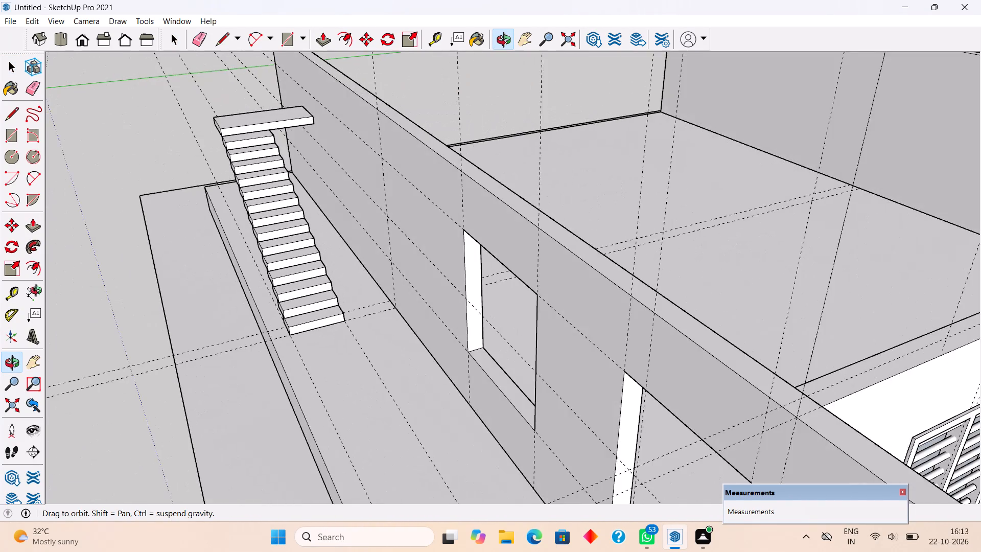
{"action": "middle_click_drag", "start_coordinate": [38, 292], "coordinate": [38, 285]}
{"action": "middle_click_drag", "start_coordinate": [383, 270], "coordinate": [364, 274]}
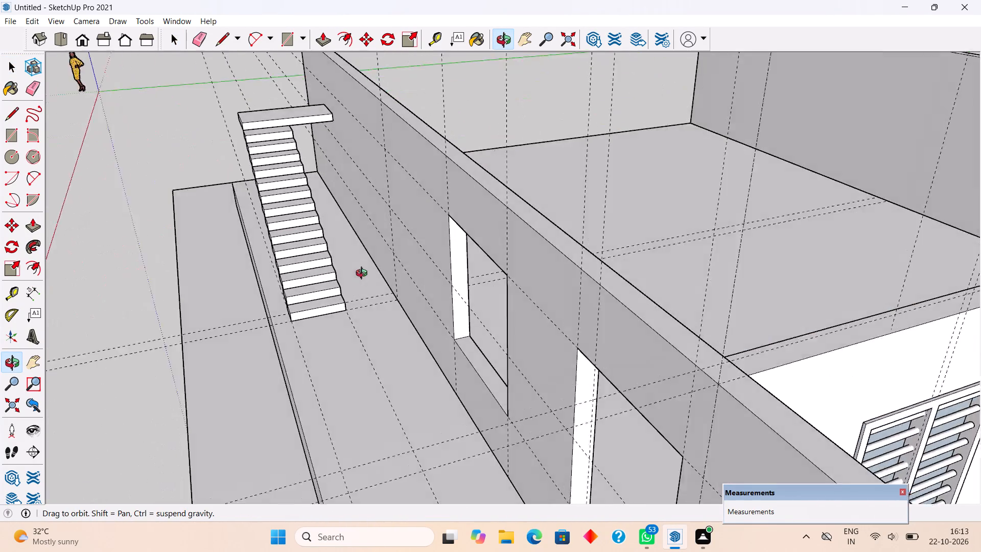
{"action": "middle_click_drag", "start_coordinate": [364, 274], "coordinate": [536, 274]}
{"action": "scroll", "coordinate": [555, 264], "scroll_direction": "down", "scroll_amount": 6}
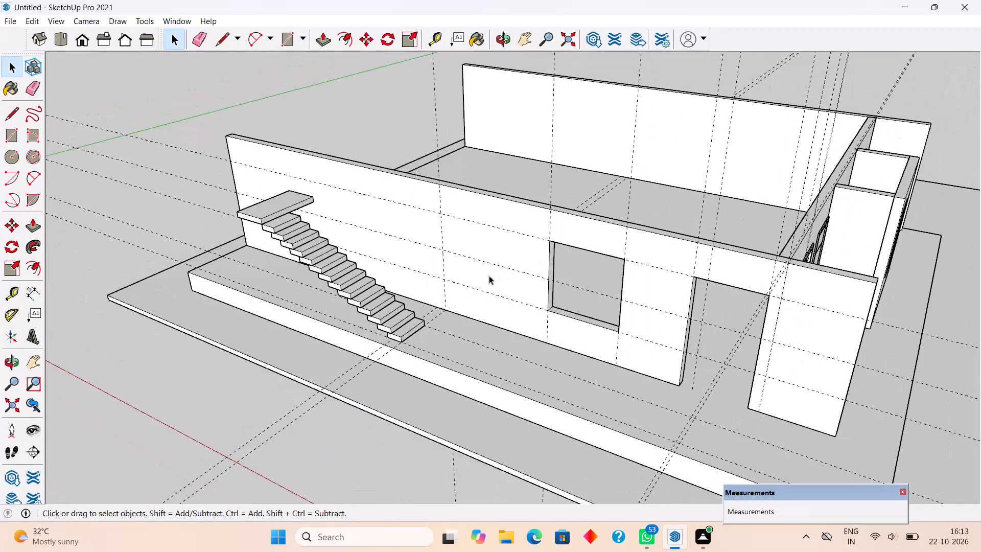
{"action": "middle_click_drag", "start_coordinate": [461, 273], "coordinate": [561, 199]}
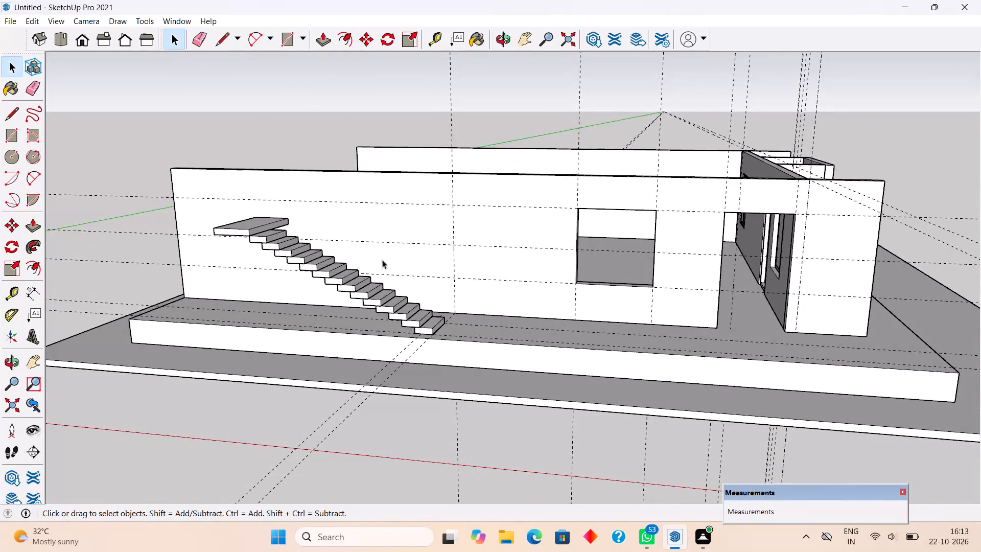
Delete the highest remaining stair step beside the landing.
{"action": "middle_click_drag", "start_coordinate": [383, 256], "coordinate": [470, 268]}
{"action": "scroll", "coordinate": [307, 264], "scroll_direction": "up", "scroll_amount": 3}
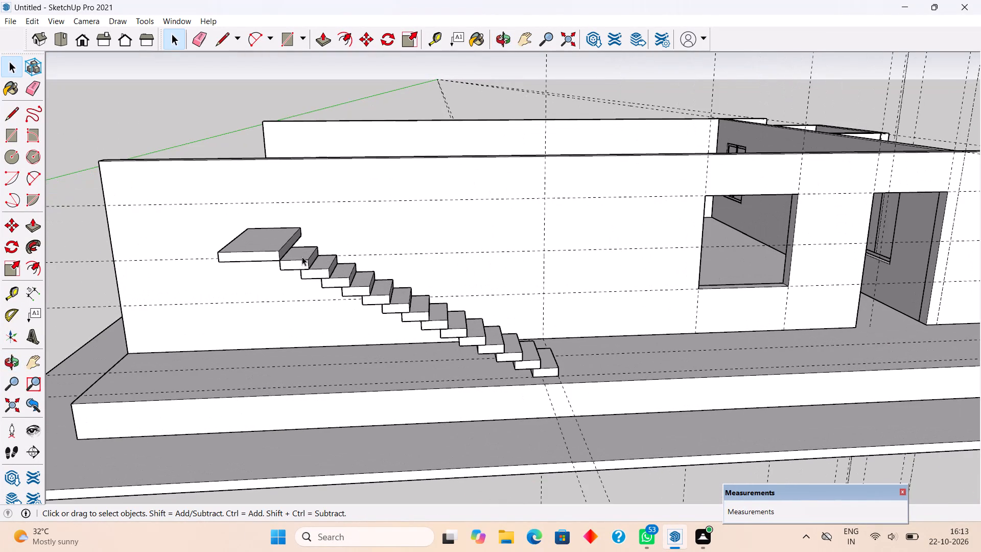
{"action": "left_click", "coordinate": [302, 257]}
{"action": "right_click", "coordinate": [302, 257]}
{"action": "left_click", "coordinate": [293, 261]}
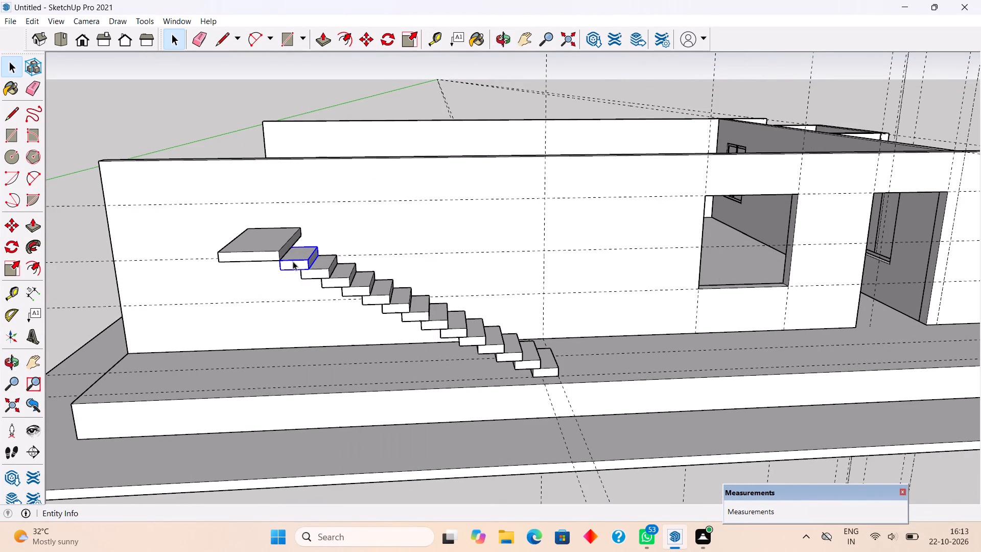
{"action": "key", "text": "Delete"}
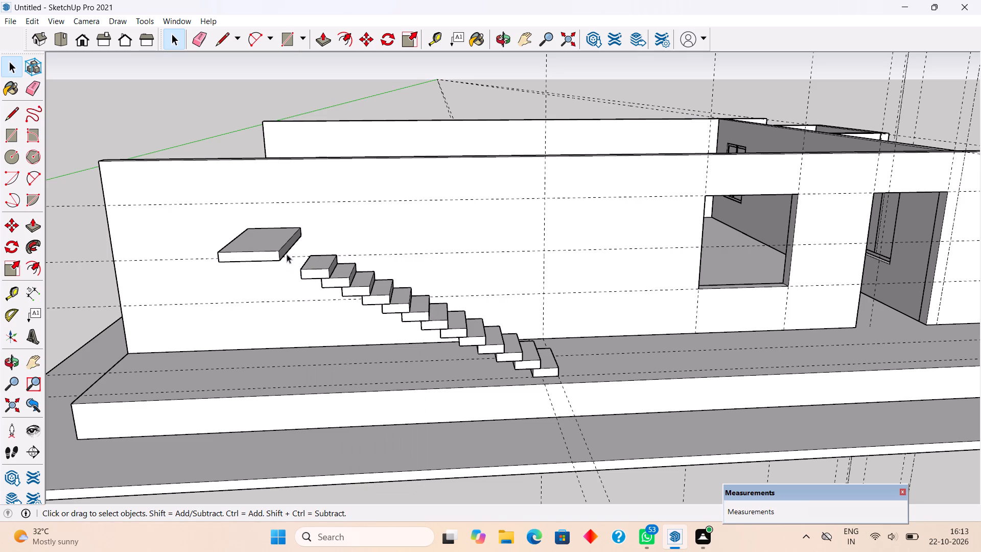
Move the landing group about 1' 1 1/2" down by its lower front corner to the next step's top corner.
{"action": "left_click", "coordinate": [282, 251]}
{"action": "key", "text": "m"}
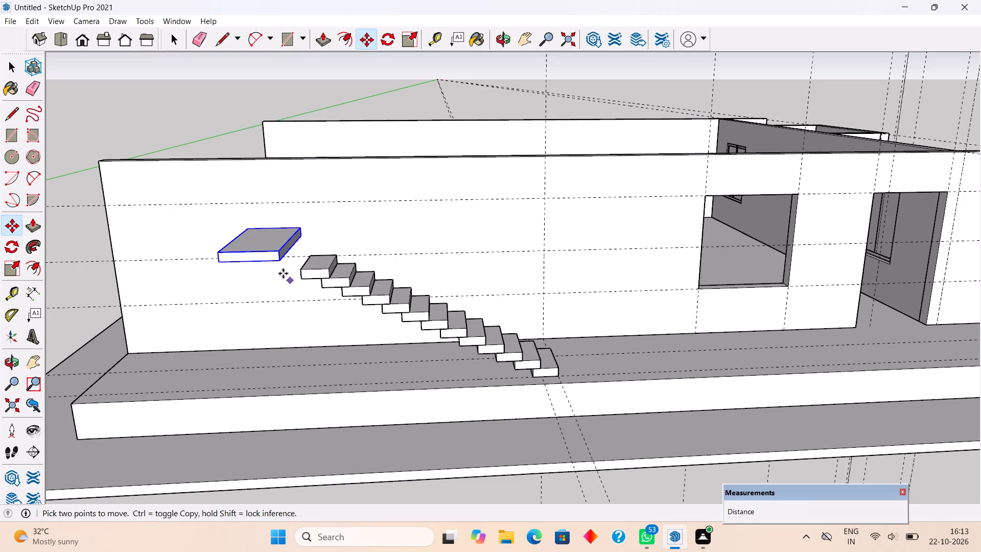
{"action": "left_click", "coordinate": [281, 262]}
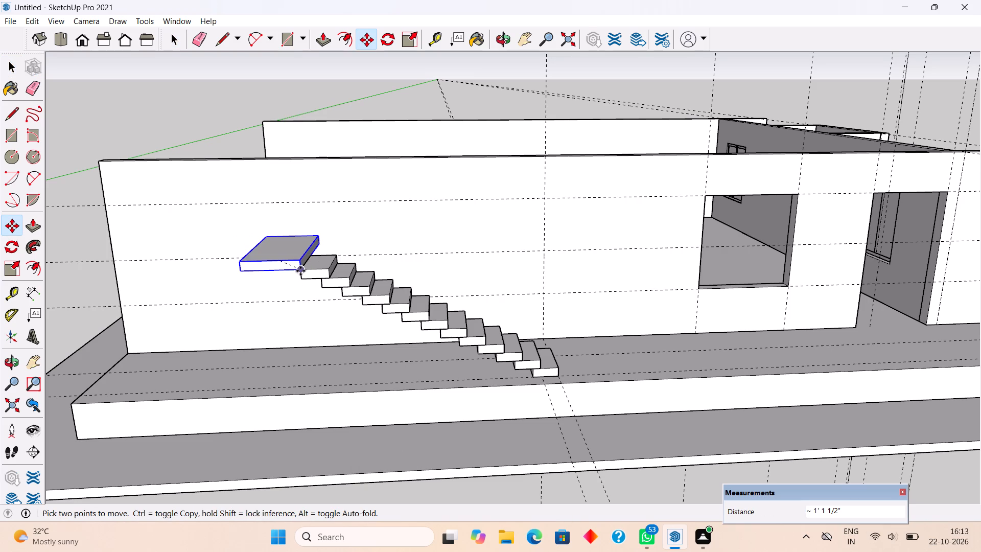
{"action": "left_click", "coordinate": [300, 271]}
{"action": "left_click", "coordinate": [301, 271]}
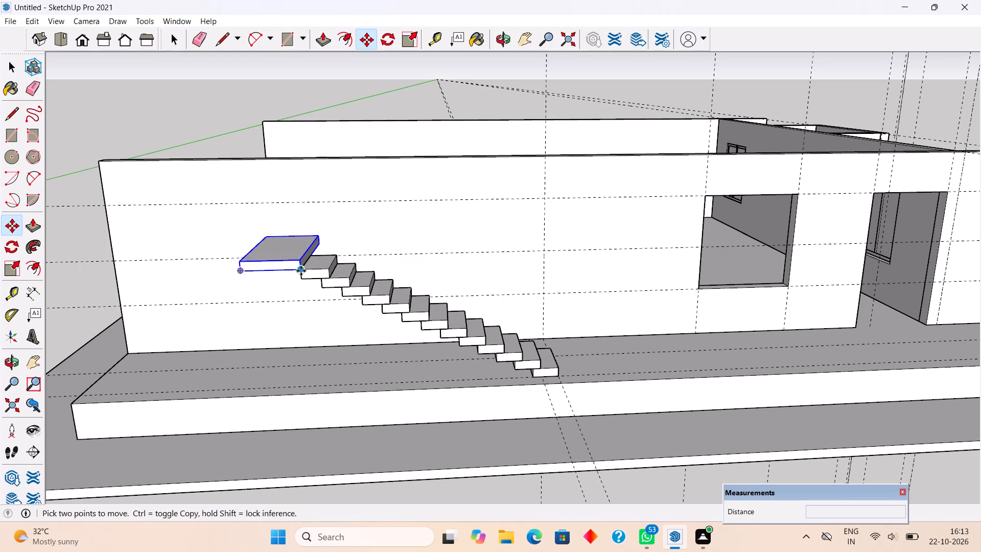
{"action": "left_click", "coordinate": [301, 271]}
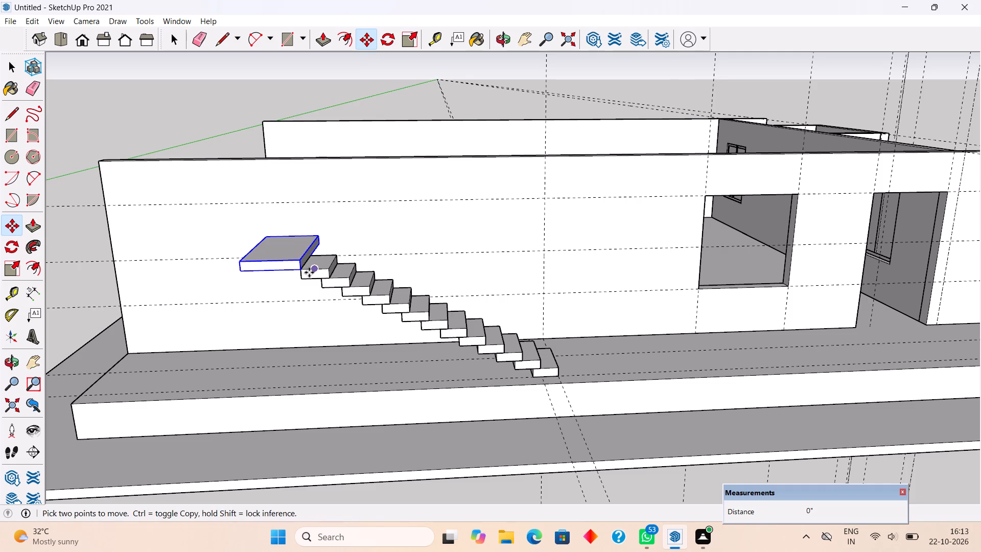
Shift the landing group 3 11/16" along the stair run so it overlaps the top step's tread.
{"action": "scroll", "coordinate": [309, 272], "scroll_direction": "up", "scroll_amount": 15}
{"action": "left_click", "coordinate": [292, 263]}
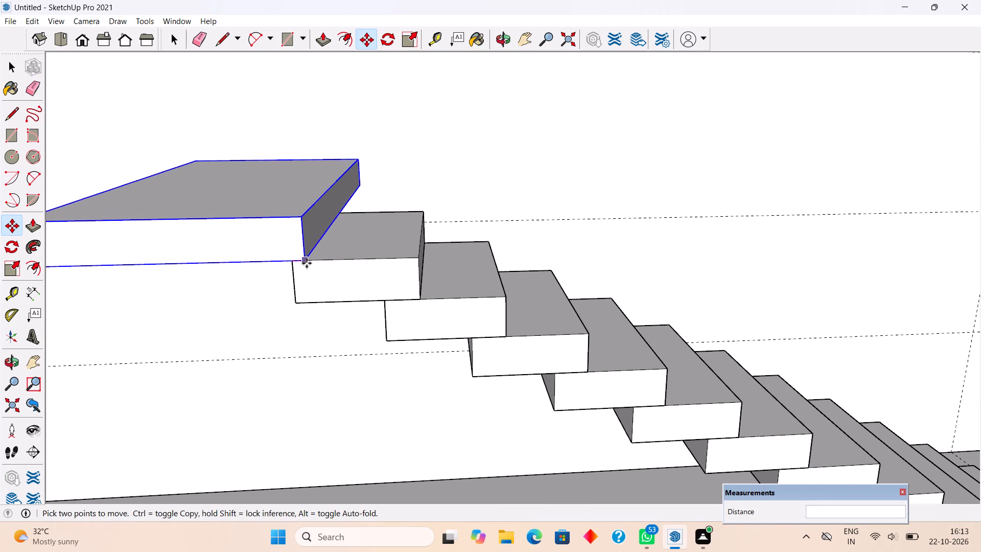
{"action": "left_click", "coordinate": [320, 265]}
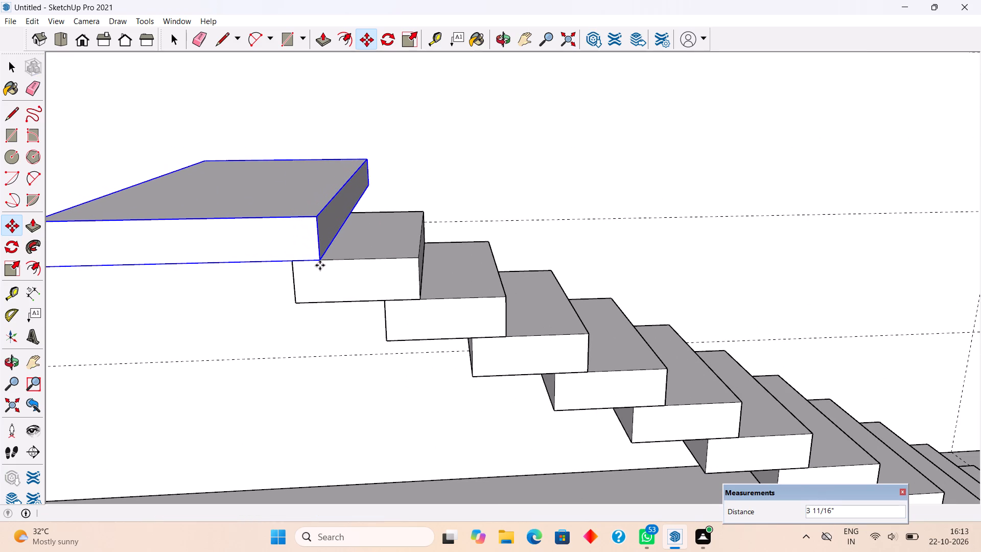
{"action": "key", "text": "space"}
Measure the height from the wall's base on the plinth up to the landing's lower corner.
{"action": "scroll", "coordinate": [320, 265], "scroll_direction": "down", "scroll_amount": 16}
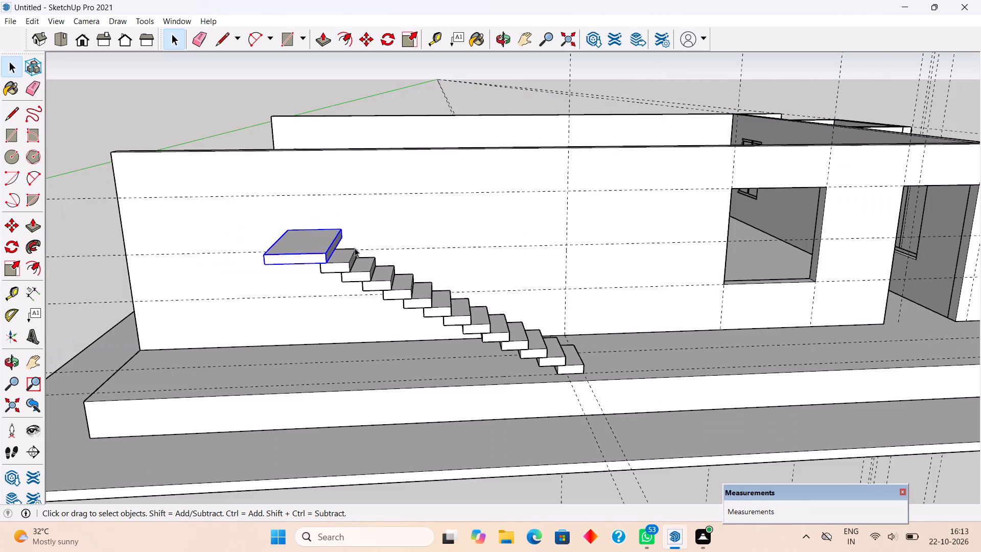
{"action": "left_click", "coordinate": [372, 225]}
{"action": "middle_click_drag", "start_coordinate": [303, 275], "coordinate": [495, 241]}
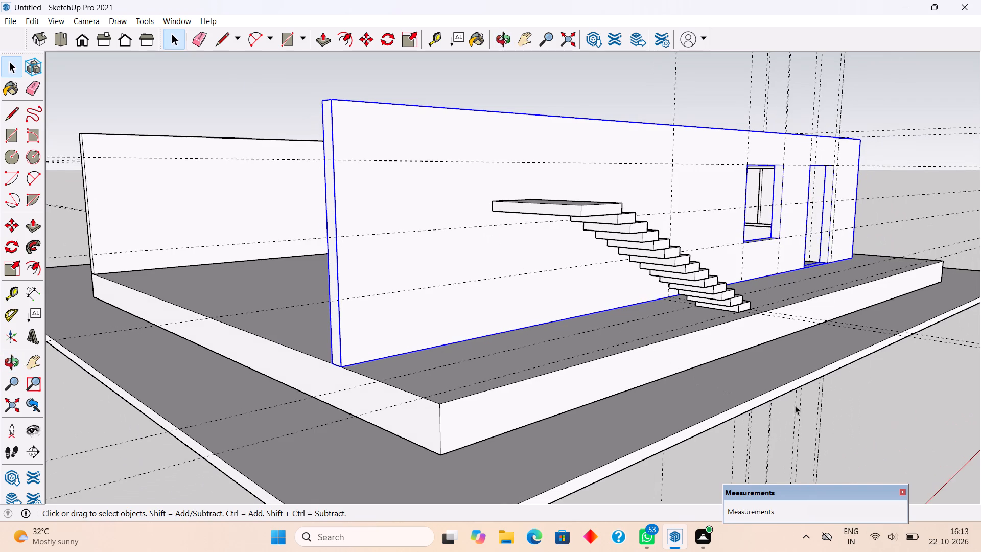
{"action": "left_click", "coordinate": [864, 416]}
{"action": "middle_click_drag", "start_coordinate": [520, 247], "coordinate": [563, 244]}
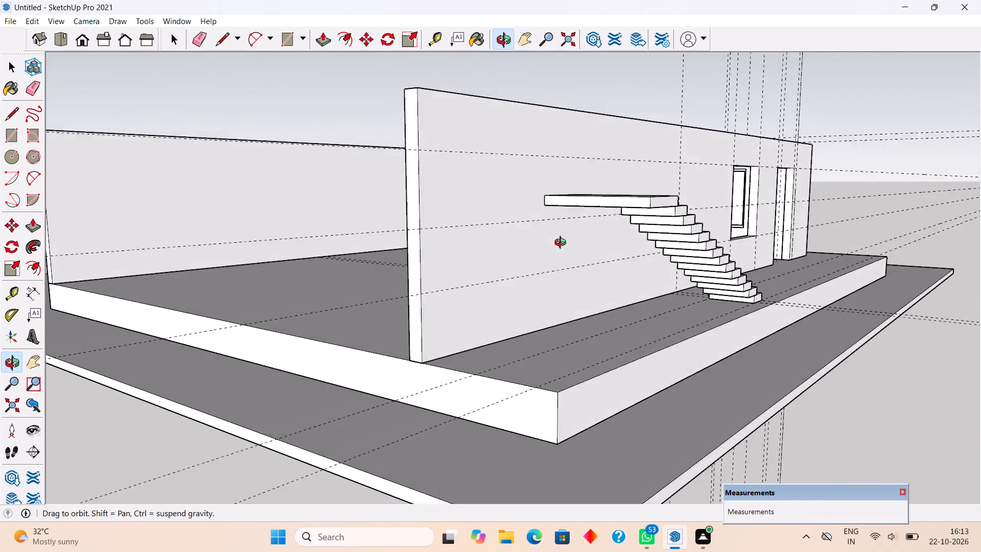
{"action": "middle_click_drag", "start_coordinate": [563, 244], "coordinate": [568, 258]}
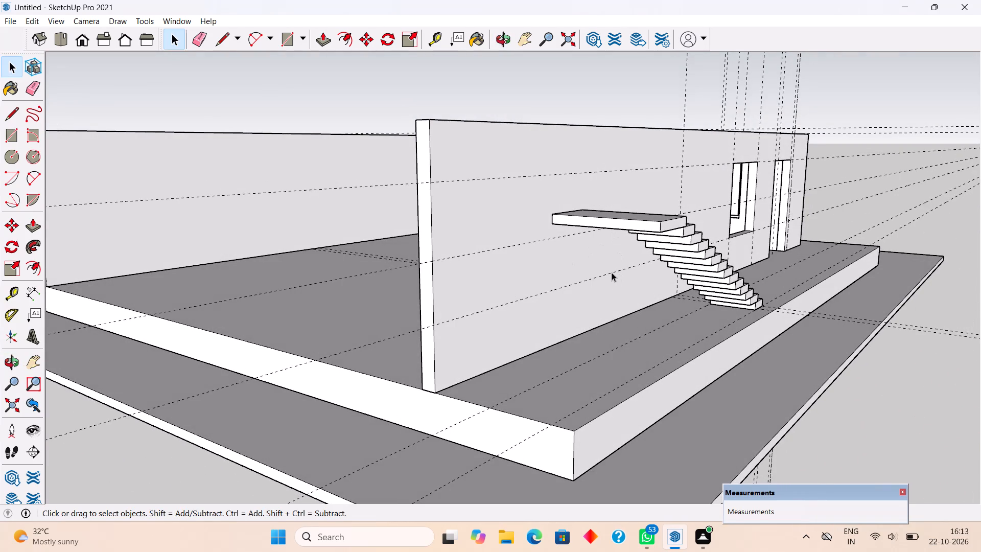
{"action": "key", "text": "t"}
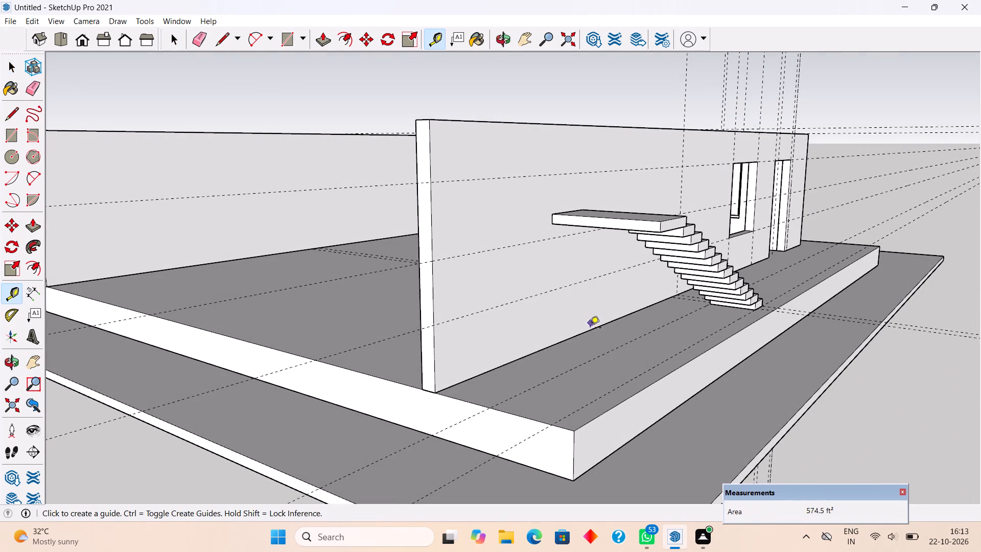
{"action": "left_click", "coordinate": [590, 332]}
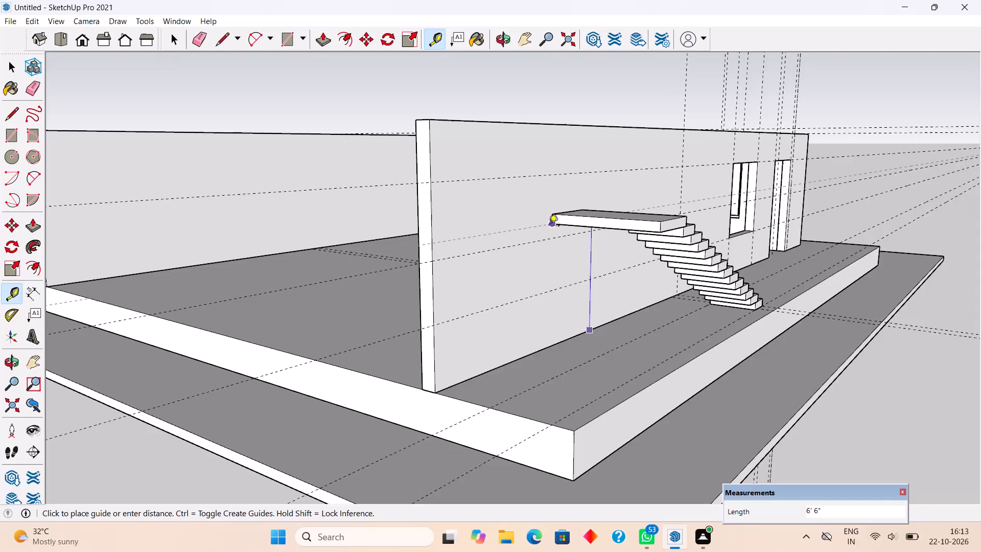
{"action": "key", "text": "space"}
Place a guide line 6.5' above the landing's top edge along the wall.
{"action": "type", "text": "t"}
{"action": "left_click", "coordinate": [568, 210]}
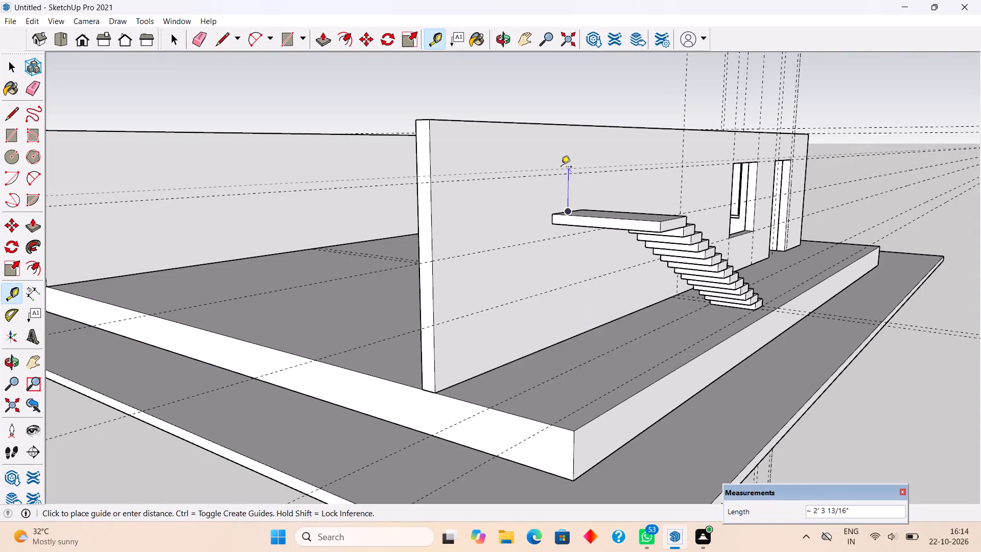
{"action": "type", "text": "6.5'"}
{"action": "key", "text": "Return"}
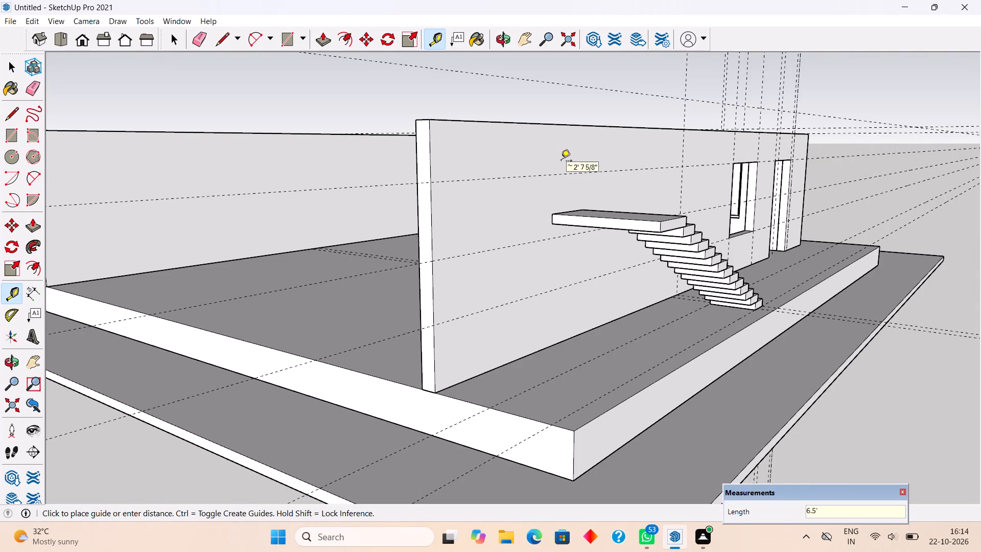
{"action": "key", "text": "space"}
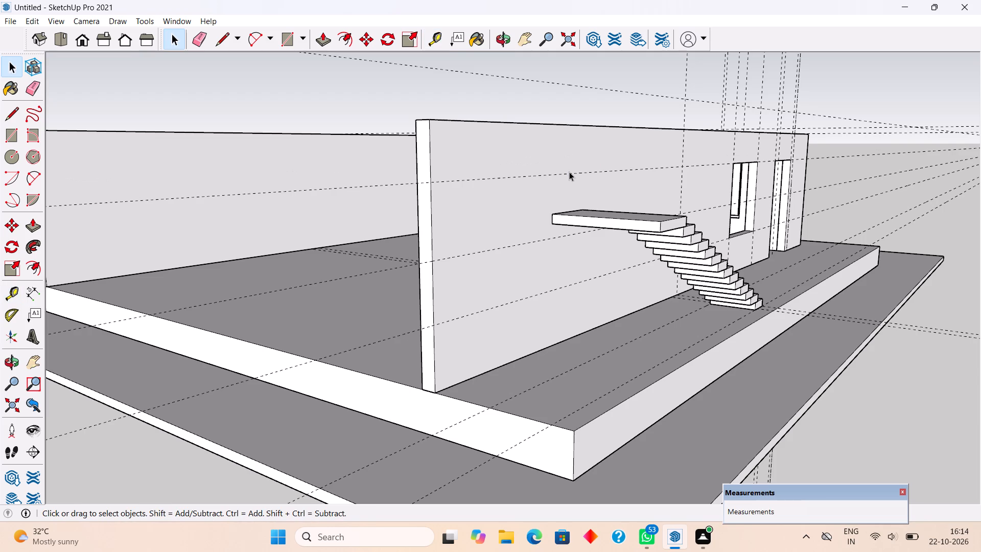
Delete the top step directly beneath the side staircase's landing.
{"action": "scroll", "coordinate": [573, 176], "scroll_direction": "down", "scroll_amount": 4}
{"action": "middle_click_drag", "start_coordinate": [617, 224], "coordinate": [213, 294]}
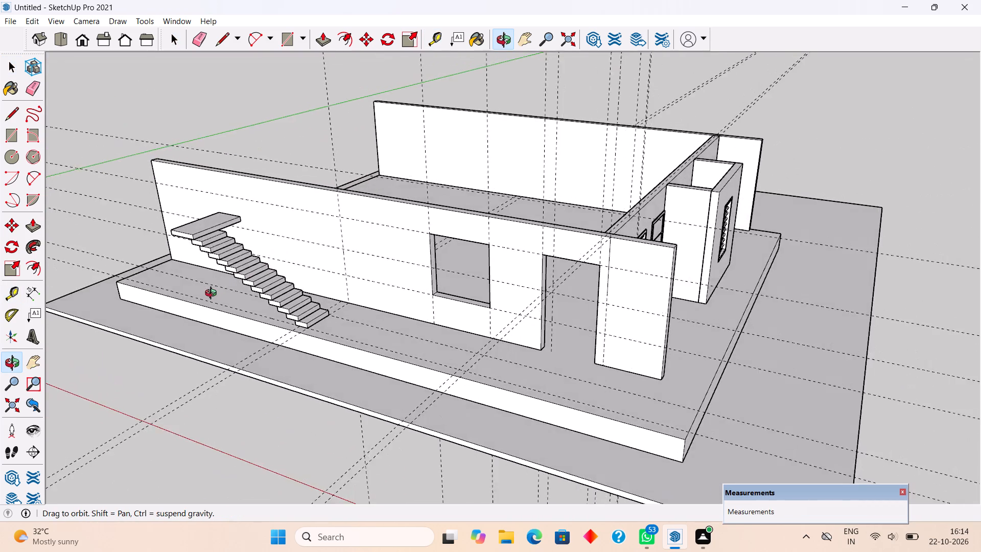
{"action": "middle_click_drag", "start_coordinate": [213, 294], "coordinate": [204, 313]}
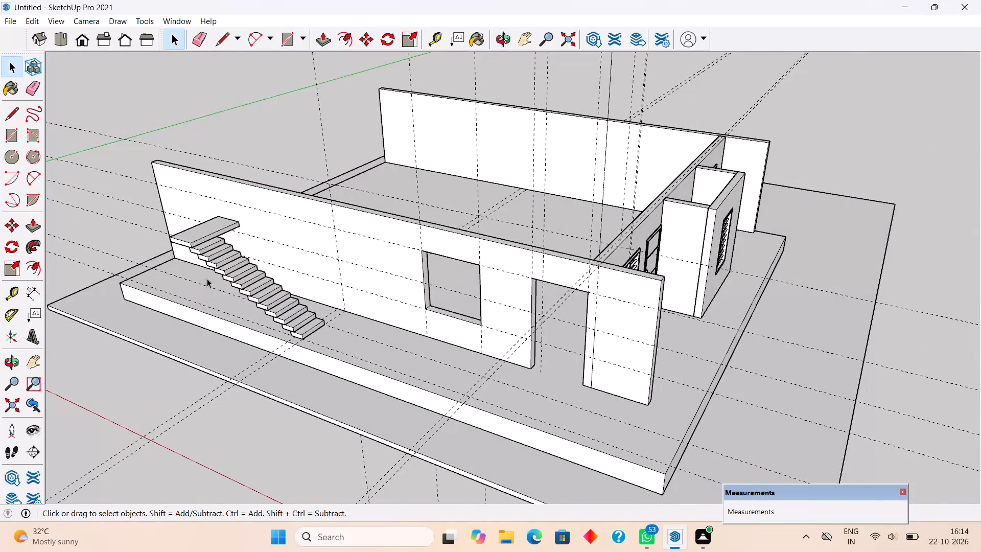
{"action": "scroll", "coordinate": [207, 279], "scroll_direction": "up", "scroll_amount": 5}
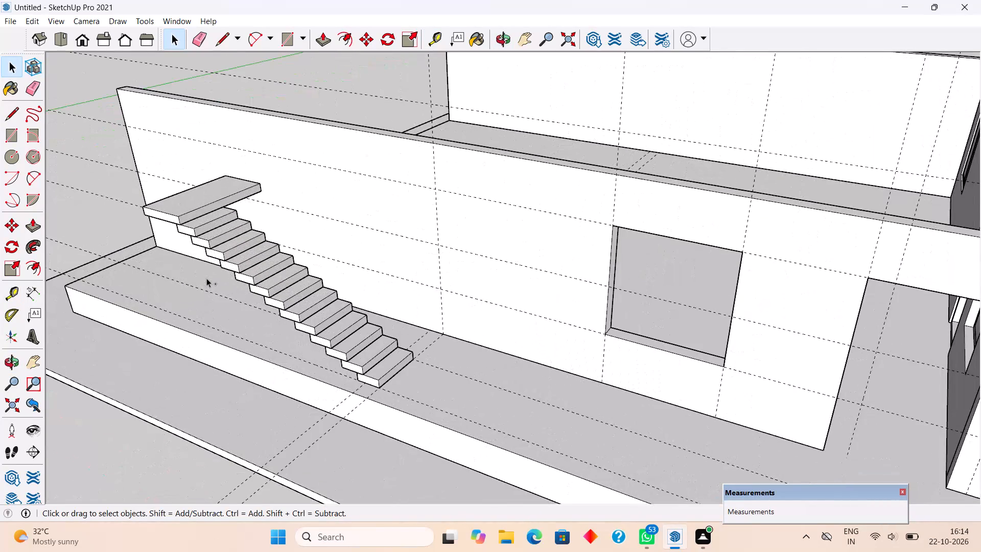
{"action": "left_click", "coordinate": [185, 227]}
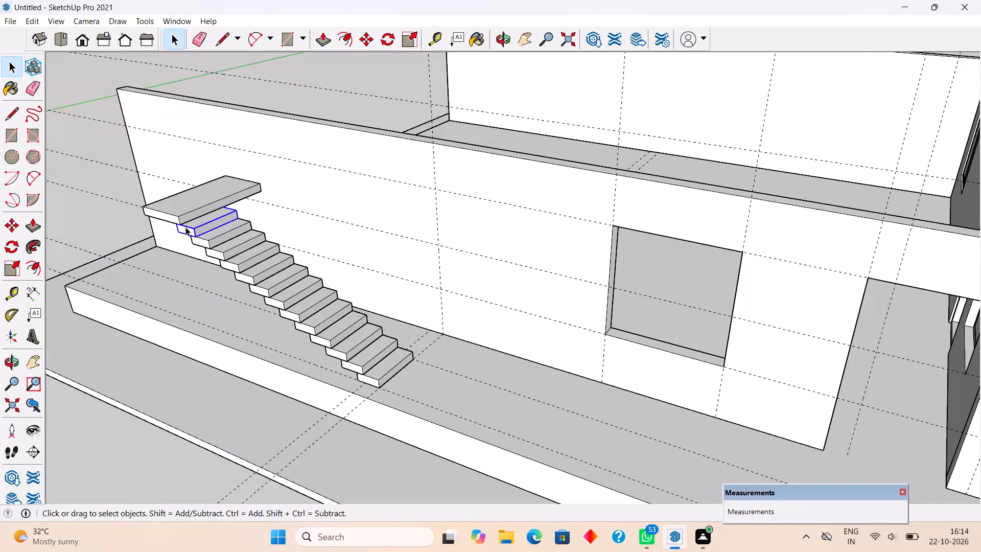
{"action": "scroll", "coordinate": [540, 303], "scroll_direction": "down", "scroll_amount": 8}
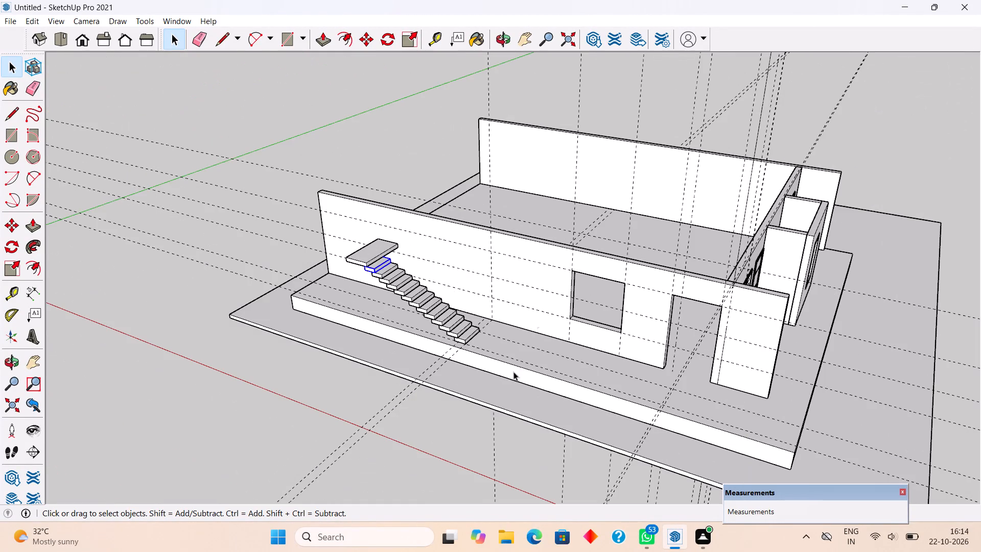
{"action": "left_click", "coordinate": [476, 432]}
{"action": "middle_click_drag", "start_coordinate": [541, 370], "coordinate": [662, 242]}
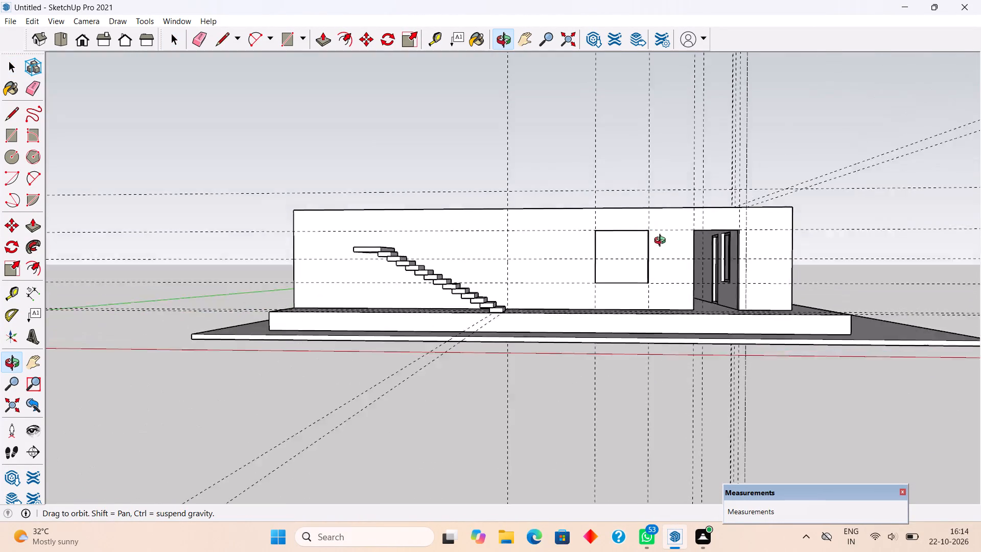
{"action": "middle_click_drag", "start_coordinate": [662, 242], "coordinate": [699, 308]}
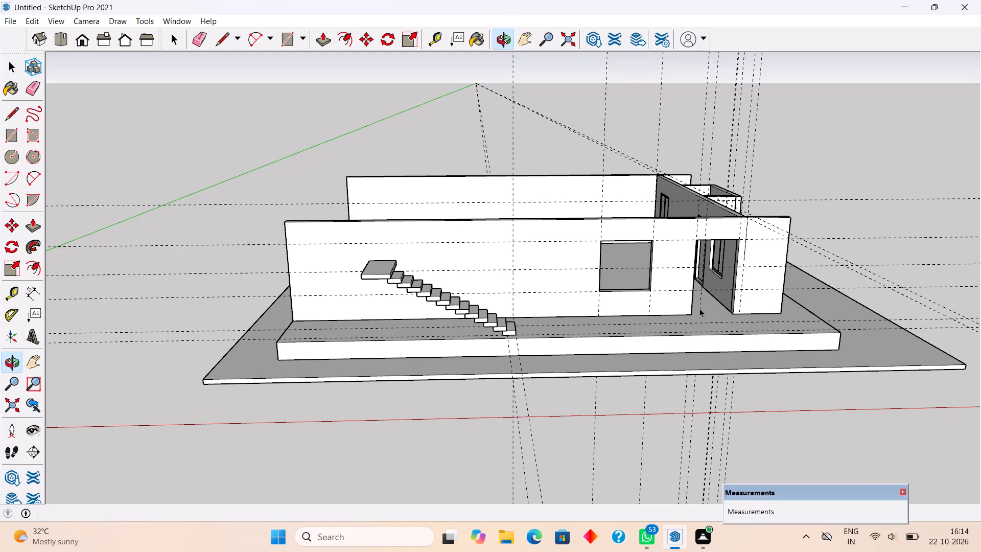
{"action": "left_click", "coordinate": [396, 279]}
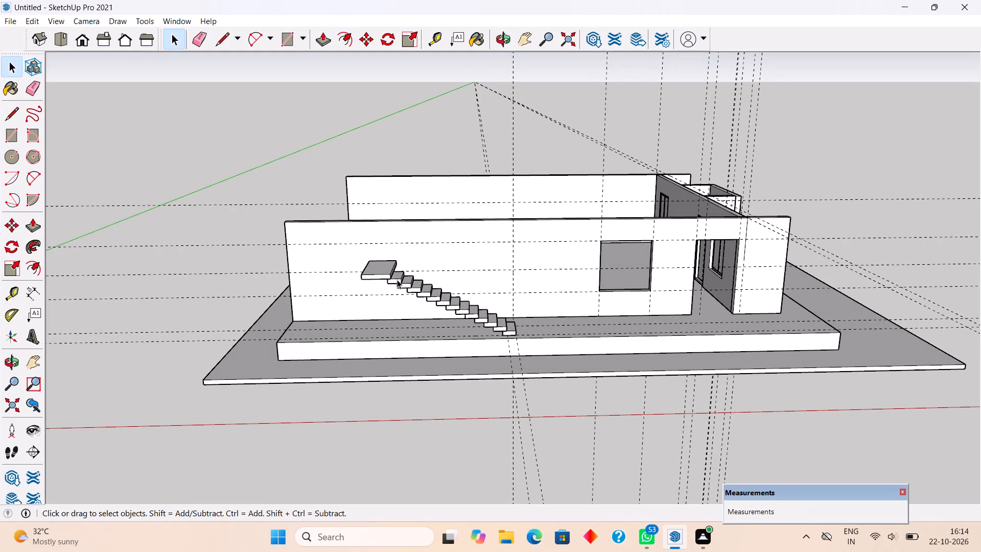
{"action": "key", "text": "Delete"}
Move the landing about 1' 1 1/2" down by its lower front corner onto the remaining top step's tread.
{"action": "scroll", "coordinate": [375, 271], "scroll_direction": "up", "scroll_amount": 4}
{"action": "left_click", "coordinate": [378, 271]}
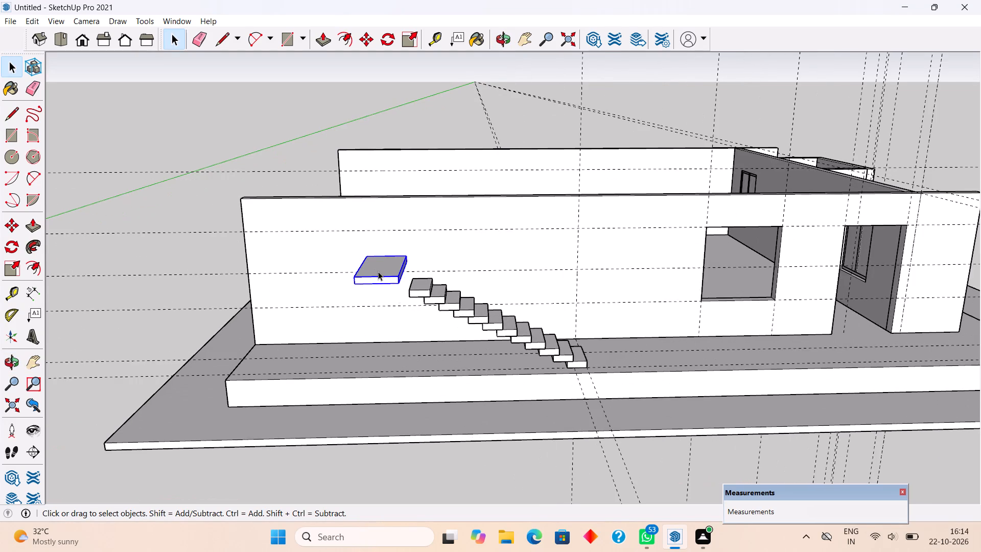
{"action": "scroll", "coordinate": [396, 293], "scroll_direction": "up", "scroll_amount": 7}
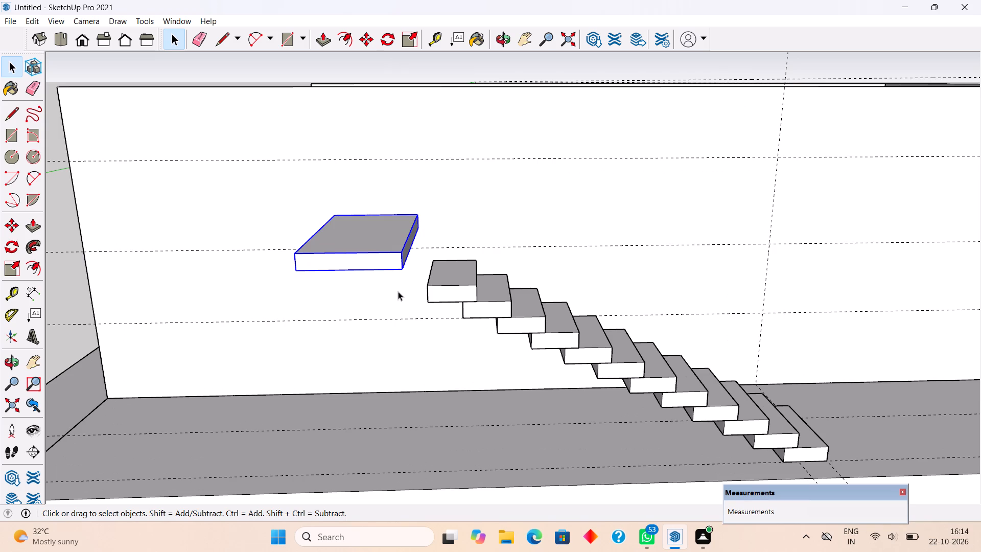
{"action": "key", "text": "m"}
{"action": "left_click", "coordinate": [401, 272]}
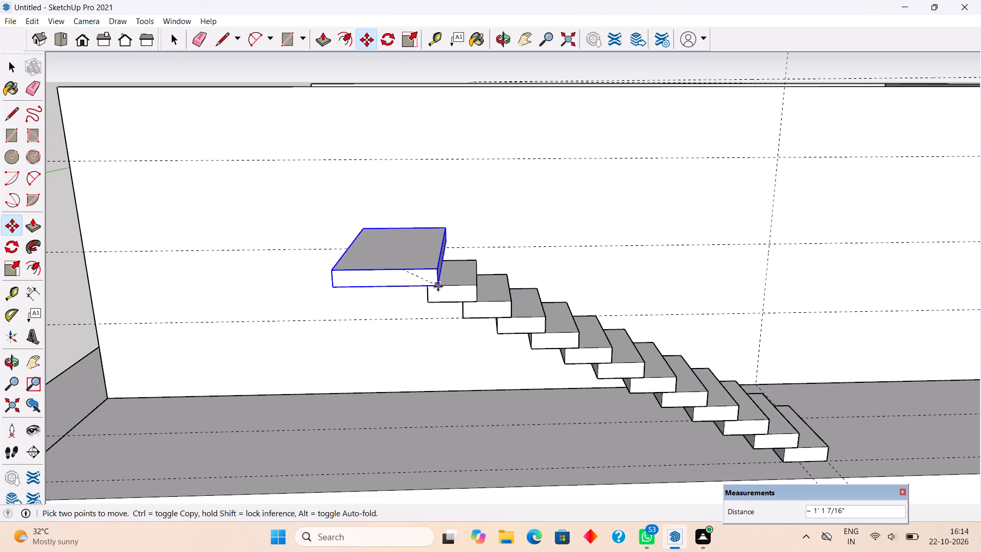
{"action": "left_click", "coordinate": [441, 288]}
Measure the height from the wall's base on the plinth up to the landing's underside.
{"action": "middle_click_drag", "start_coordinate": [443, 418], "coordinate": [445, 359]}
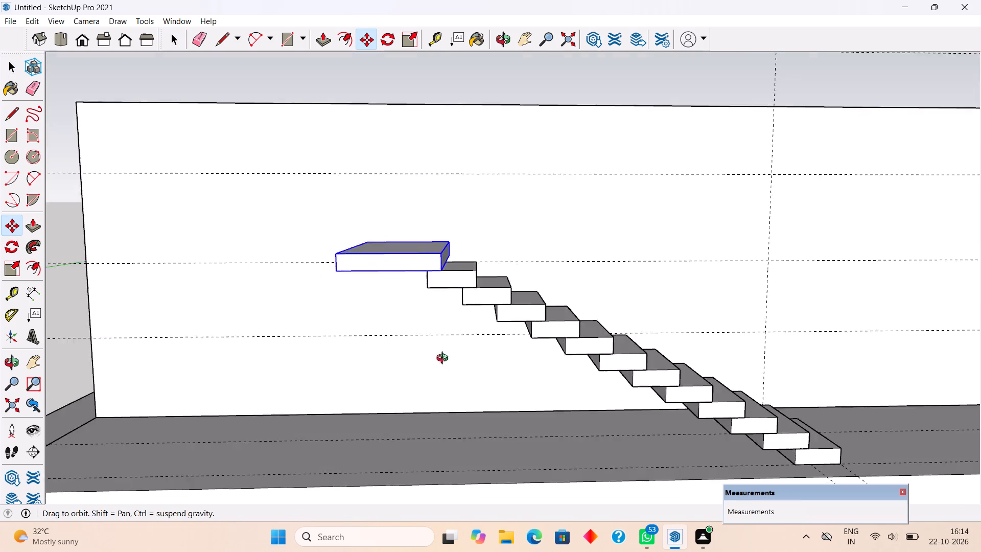
{"action": "middle_click_drag", "start_coordinate": [445, 359], "coordinate": [756, 354]}
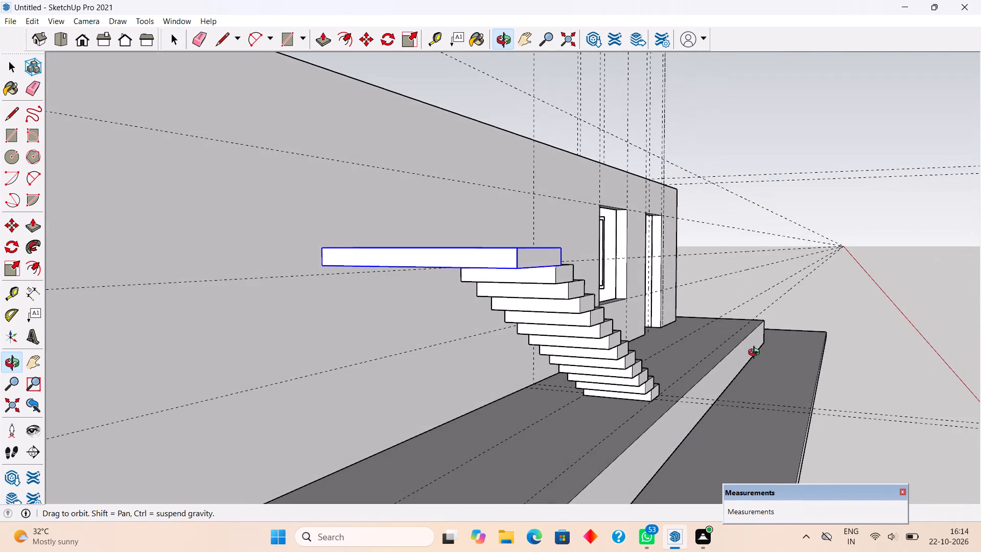
{"action": "middle_click_drag", "start_coordinate": [756, 354], "coordinate": [614, 307]}
{"action": "key", "text": "space"}
{"action": "type", "text": "t"}
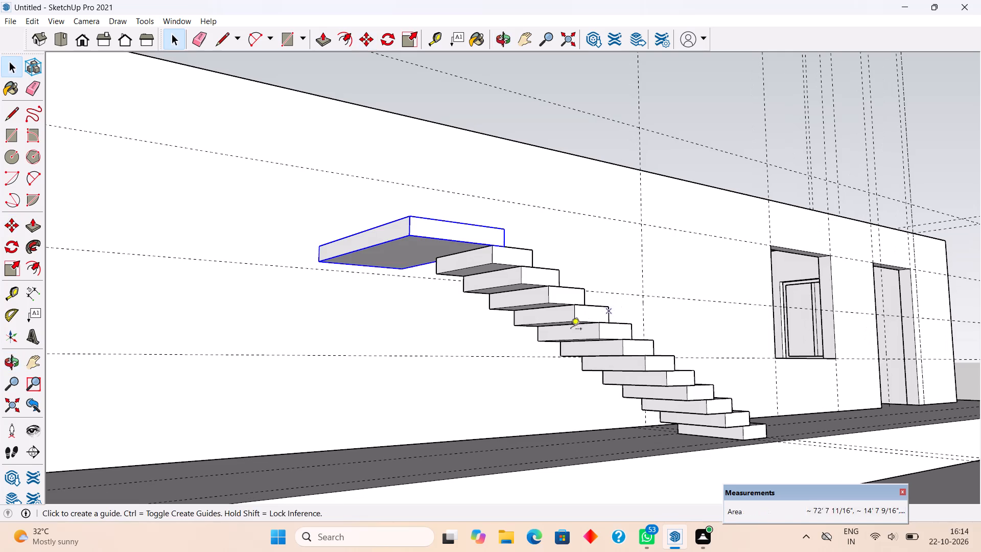
{"action": "left_click", "coordinate": [428, 441]}
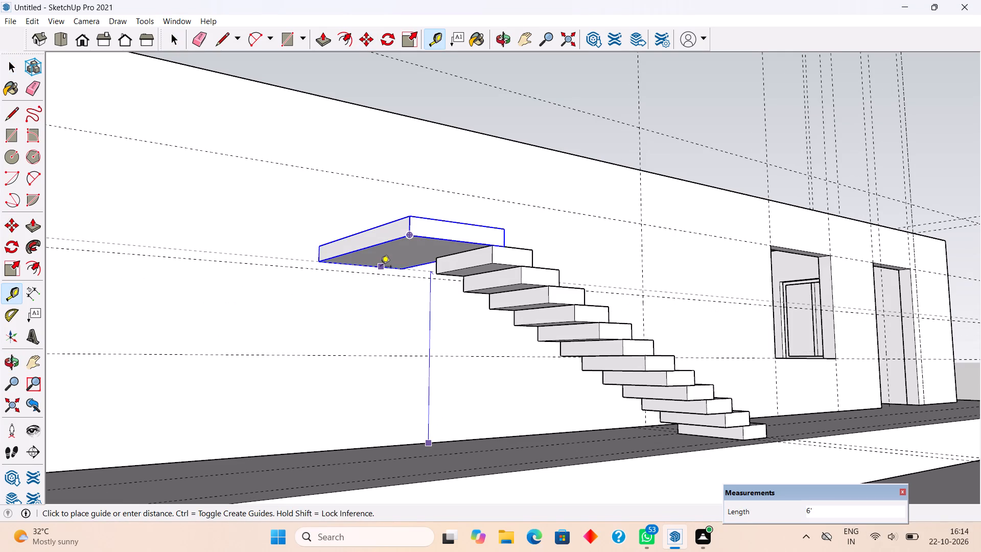
{"action": "key", "text": "space"}
Group all the individual steps of the side staircase into one flight, leaving out the landing slab.
{"action": "scroll", "coordinate": [387, 265], "scroll_direction": "down", "scroll_amount": 4}
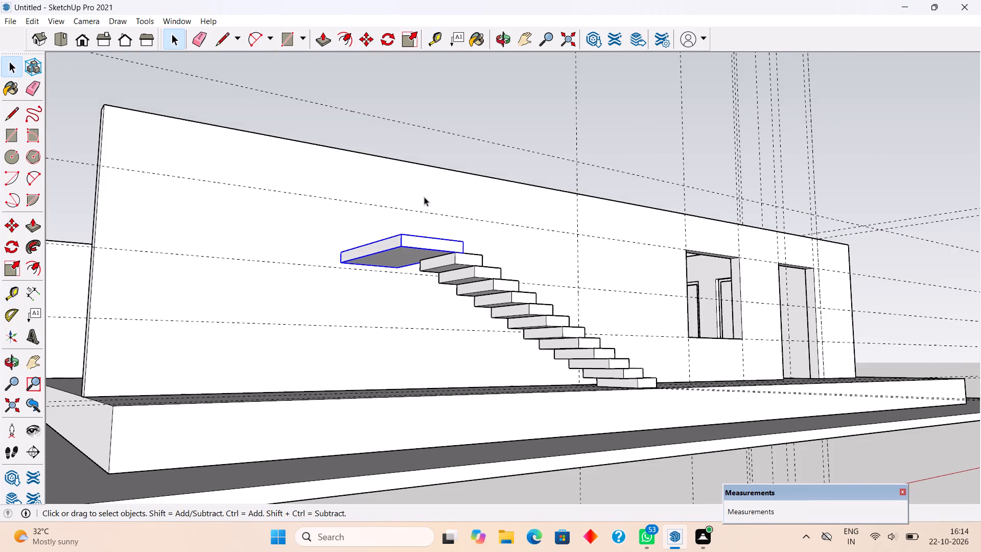
{"action": "middle_click_drag", "start_coordinate": [424, 217], "coordinate": [408, 308]}
{"action": "scroll", "coordinate": [408, 308], "scroll_direction": "down", "scroll_amount": 3}
{"action": "middle_click_drag", "start_coordinate": [406, 377], "coordinate": [254, 399]}
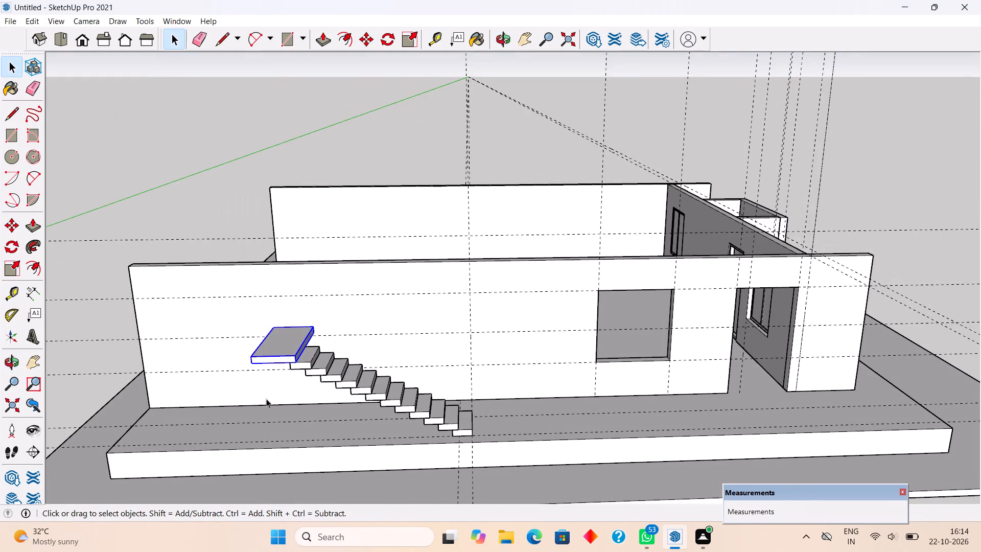
{"action": "left_click", "coordinate": [313, 364]}
{"action": "left_click", "coordinate": [315, 364], "text": "ctrl"}
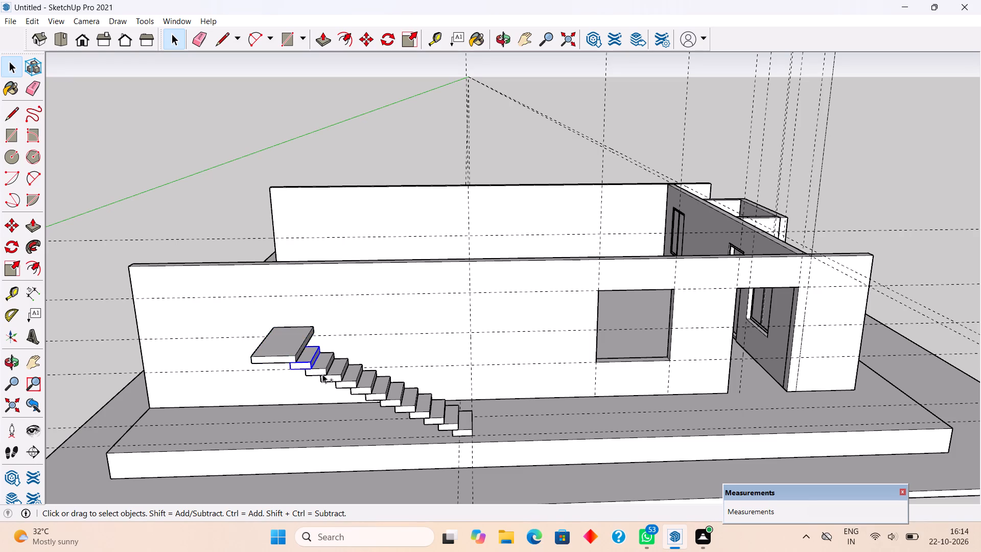
{"action": "left_click", "coordinate": [322, 374], "text": "ctrl"}
{"action": "left_click", "coordinate": [334, 373], "text": "ctrl"}
{"action": "left_click", "coordinate": [345, 385], "text": "ctrl"}
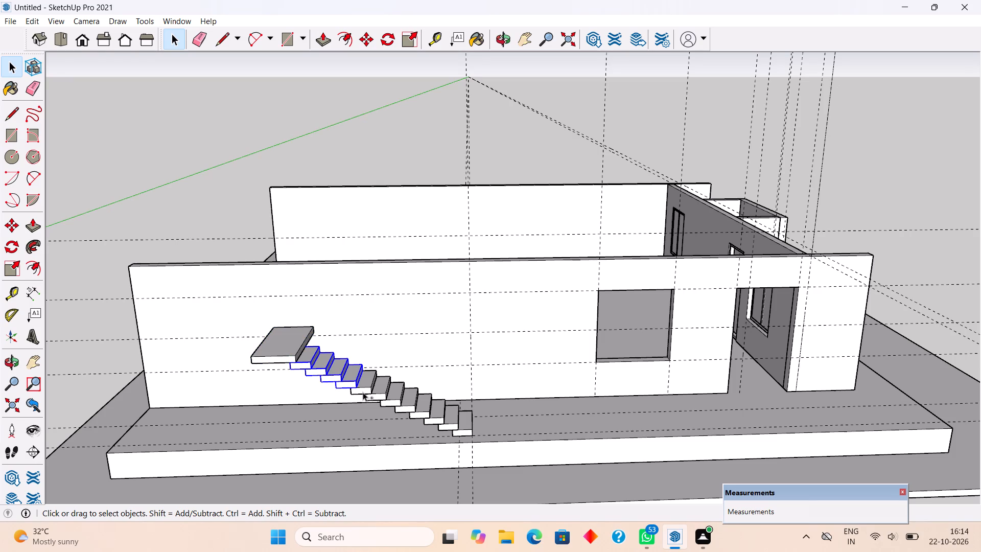
{"action": "left_click", "coordinate": [363, 392], "text": "ctrl"}
{"action": "left_click", "coordinate": [384, 390], "text": "ctrl"}
{"action": "left_click", "coordinate": [391, 401], "text": "ctrl"}
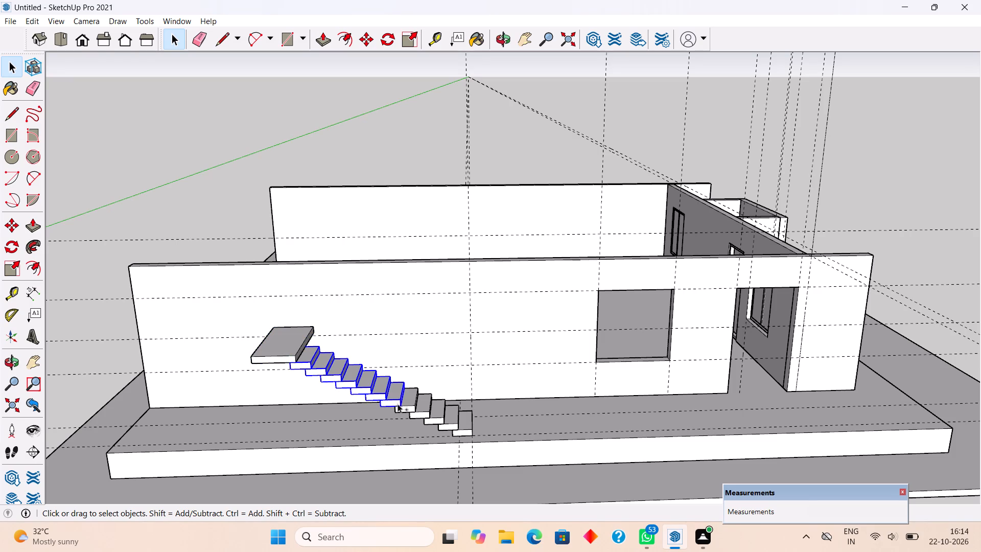
{"action": "left_click", "coordinate": [406, 405], "text": "ctrl"}
{"action": "left_click", "coordinate": [423, 408], "text": "ctrl"}
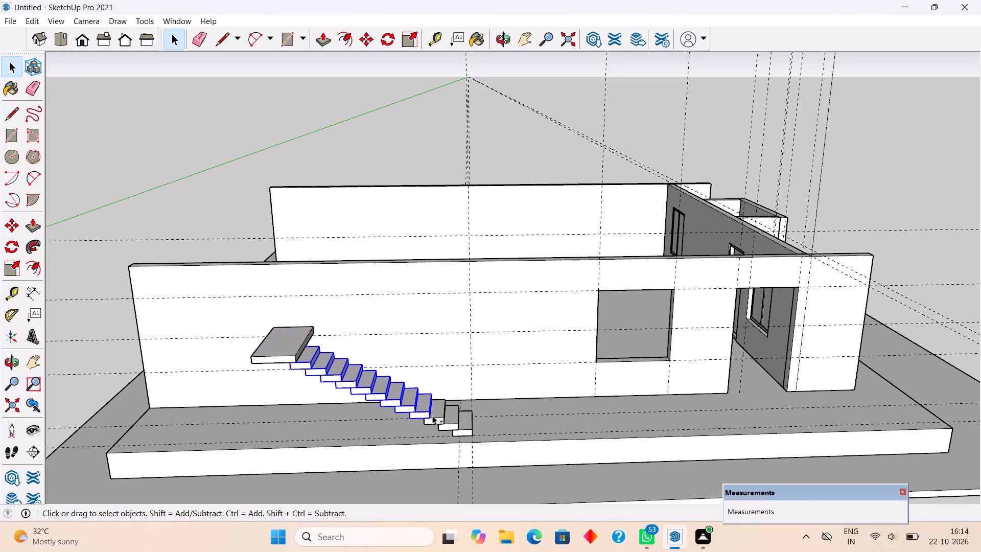
{"action": "left_click", "coordinate": [432, 416], "text": "ctrl"}
{"action": "left_click", "coordinate": [447, 426], "text": "ctrl"}
{"action": "left_click", "coordinate": [462, 431], "text": "ctrl"}
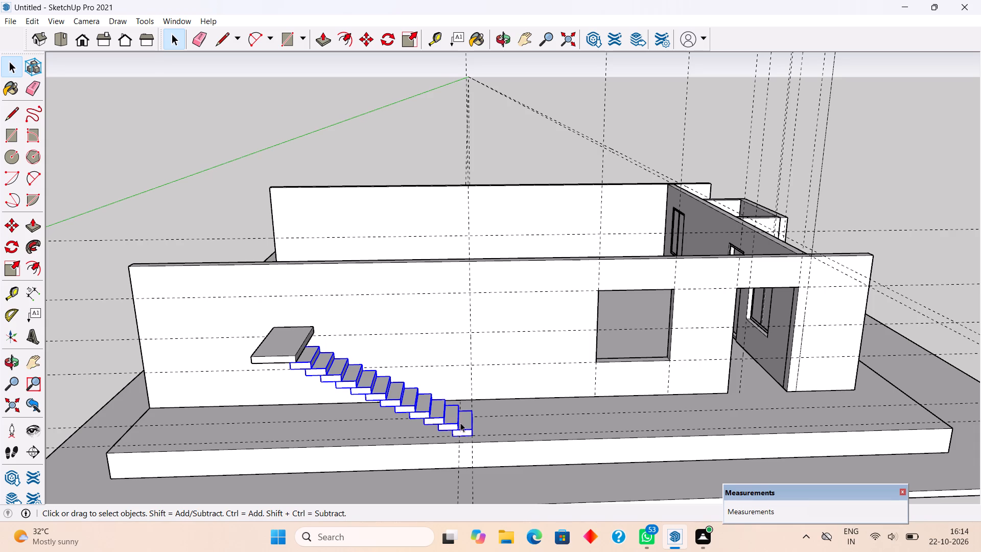
{"action": "right_click", "coordinate": [458, 421]}
{"action": "left_click", "coordinate": [480, 314]}
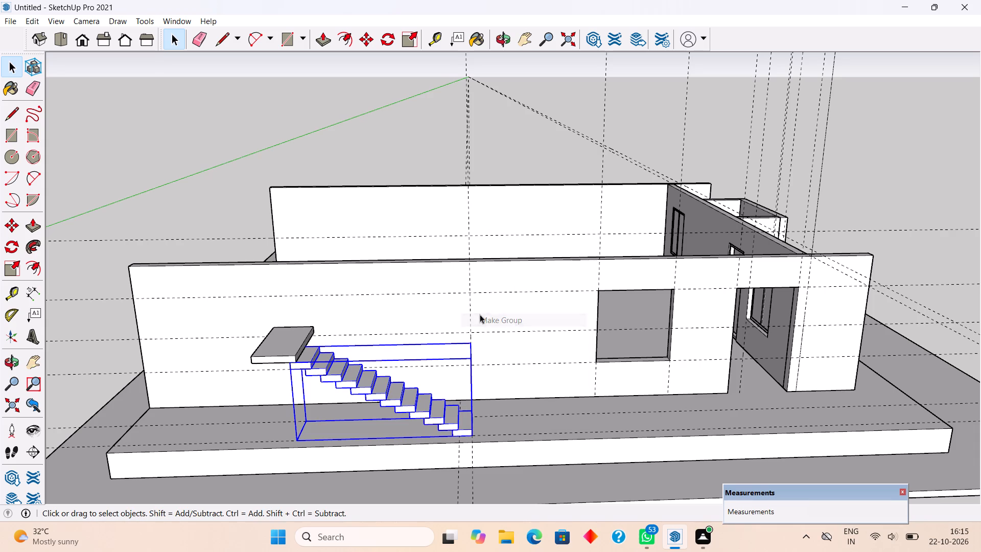
Copy the grouped flight of steps 9' 4 1/4" straight up by its lowest step's bottom outer corner.
{"action": "middle_click_drag", "start_coordinate": [405, 371], "coordinate": [427, 349]}
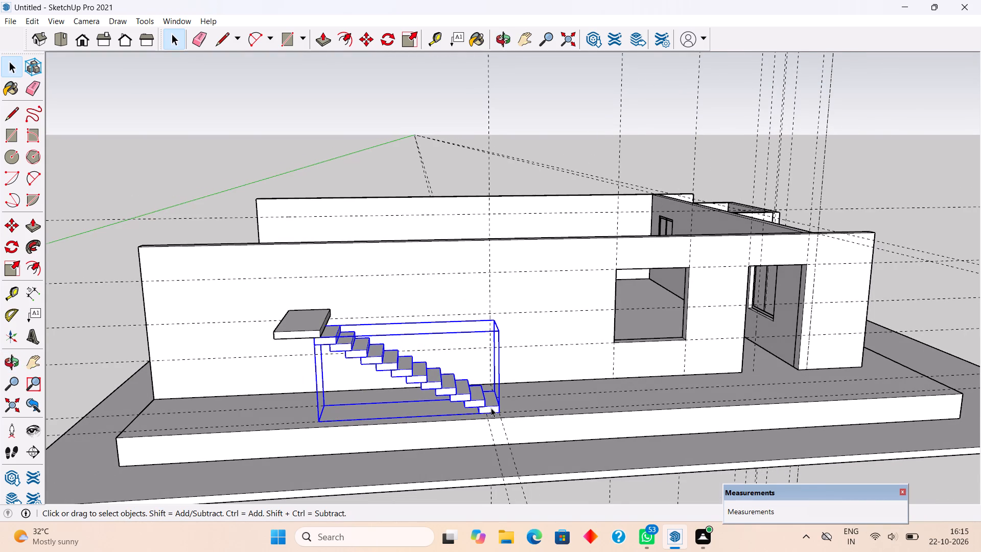
{"action": "scroll", "coordinate": [491, 408], "scroll_direction": "up", "scroll_amount": 3}
{"action": "key", "text": "m"}
{"action": "left_click", "coordinate": [502, 413]}
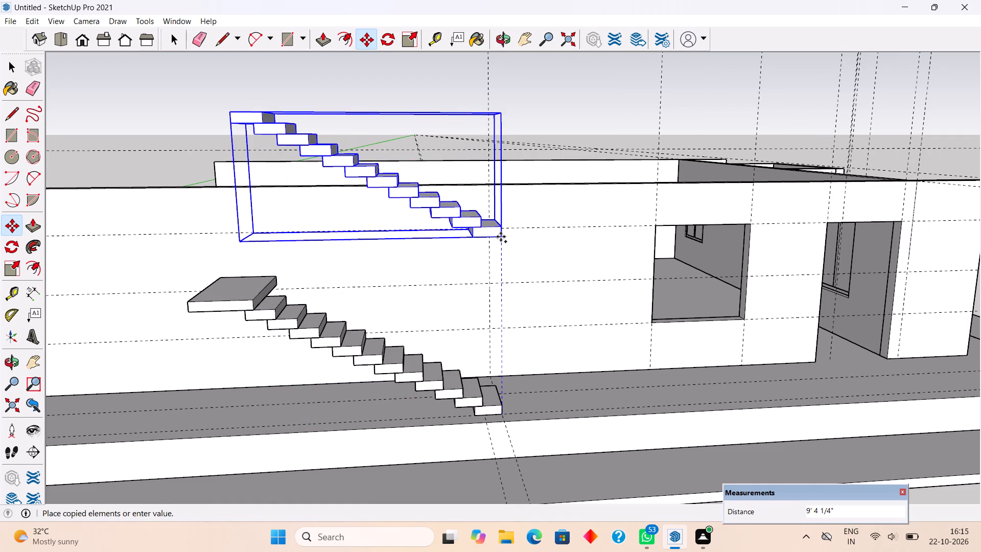
{"action": "left_click", "coordinate": [501, 237]}
{"action": "scroll", "coordinate": [507, 377], "scroll_direction": "down", "scroll_amount": 1}
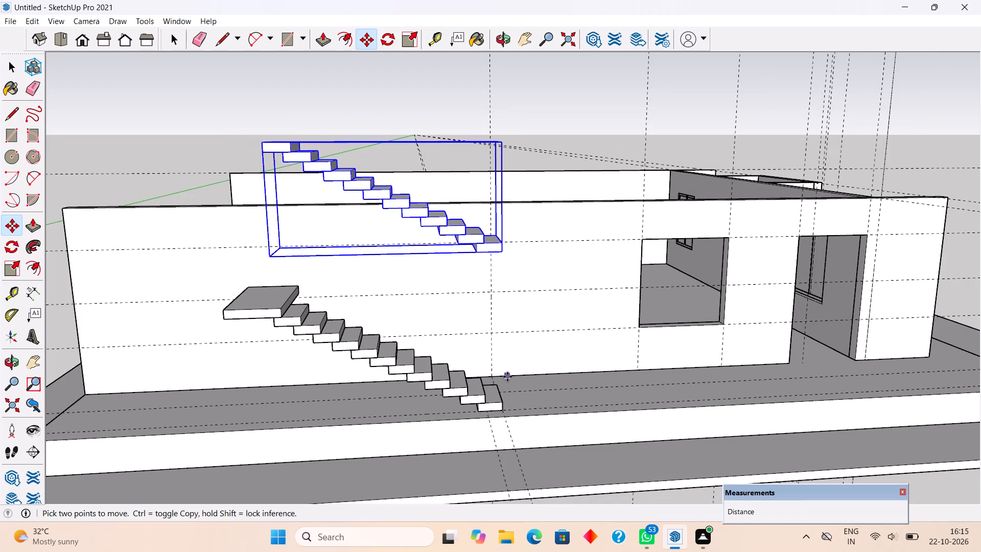
{"action": "key", "text": "space"}
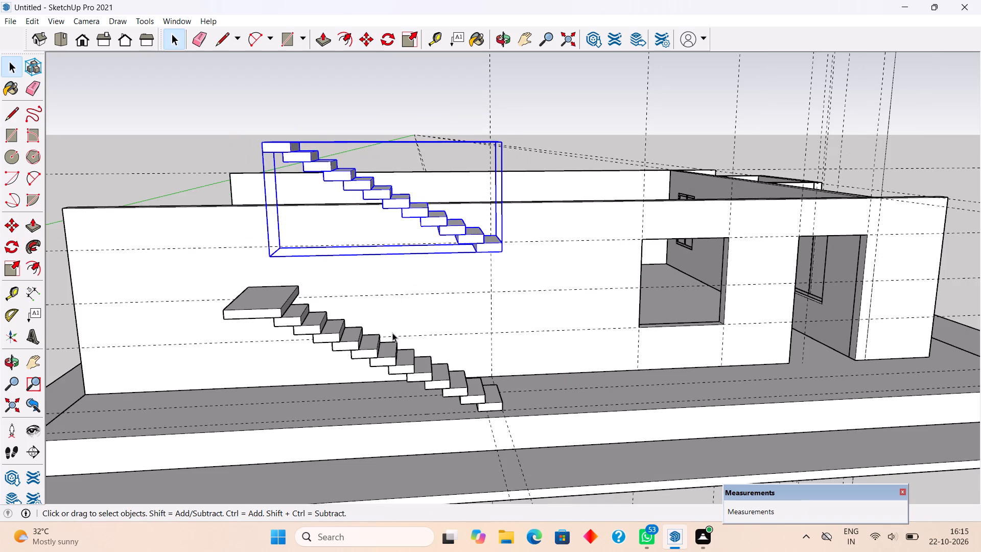
Rotate the copied upper flight 180 degrees about the vertical axis so it climbs in the opposite direction.
{"action": "key", "text": "q"}
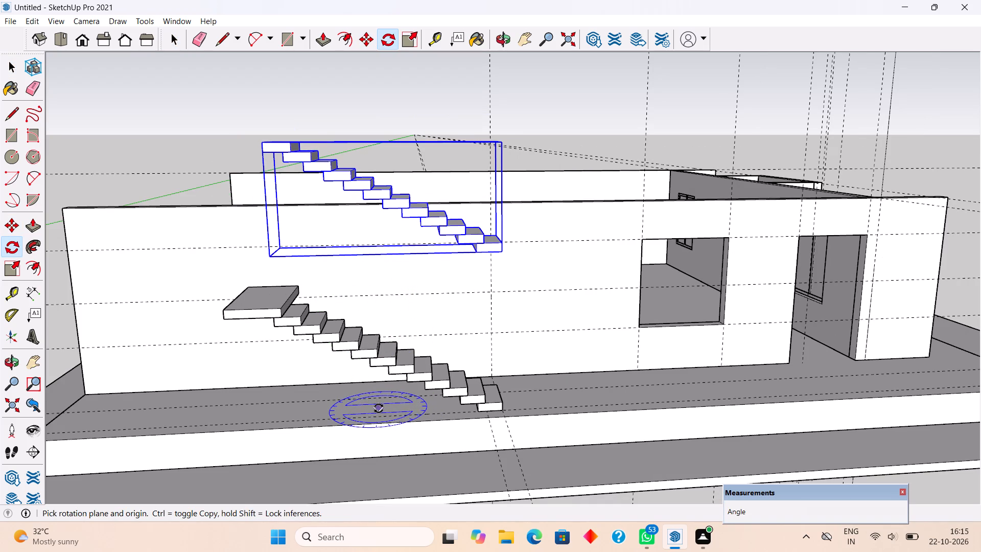
{"action": "left_click", "coordinate": [379, 408]}
{"action": "left_click", "coordinate": [436, 406]}
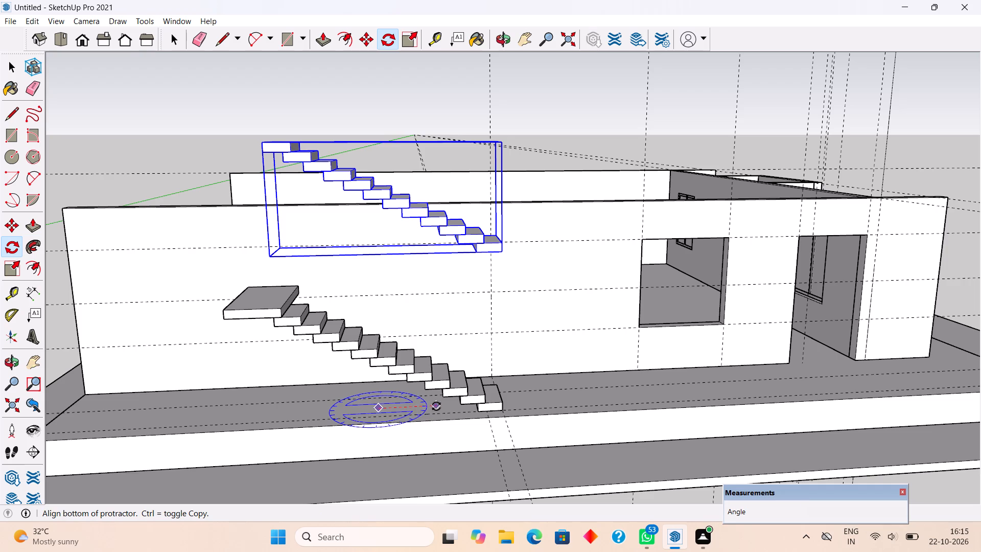
{"action": "left_click", "coordinate": [264, 414]}
{"action": "key", "text": "space"}
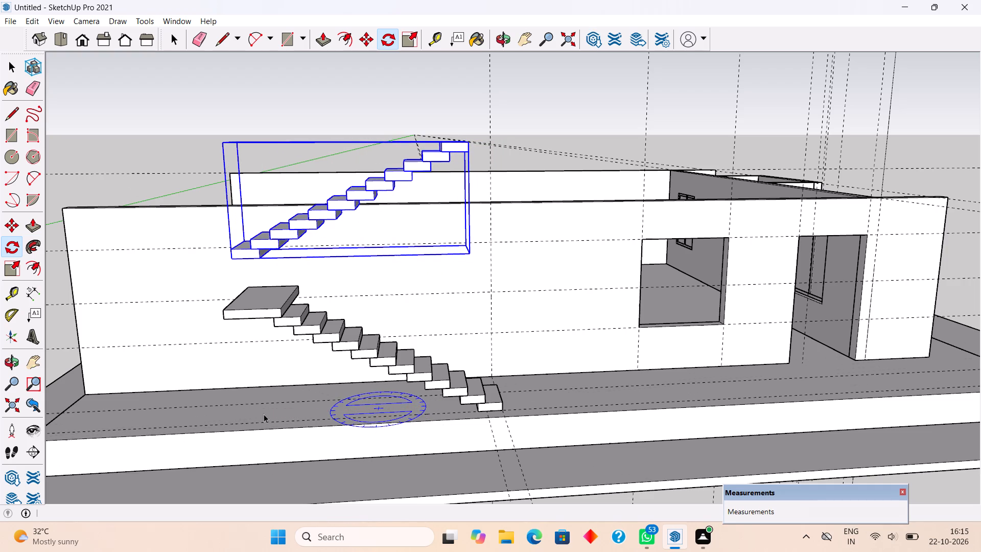
Move the rotated upper flight 2' 7 13/16" down by its bottom front corner onto the landing's top outer edge.
{"action": "scroll", "coordinate": [264, 414], "scroll_direction": "down", "scroll_amount": 5}
{"action": "scroll", "coordinate": [205, 319], "scroll_direction": "up", "scroll_amount": 4}
{"action": "scroll", "coordinate": [248, 323], "scroll_direction": "up", "scroll_amount": 4}
{"action": "middle_click_drag", "start_coordinate": [276, 323], "coordinate": [321, 326]}
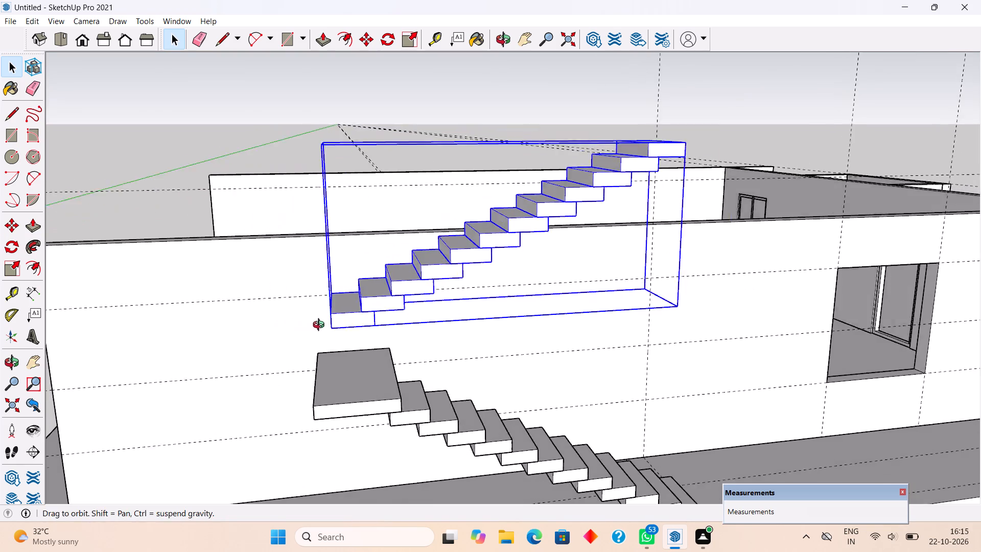
{"action": "middle_click_drag", "start_coordinate": [321, 326], "coordinate": [326, 325]}
{"action": "scroll", "coordinate": [368, 331], "scroll_direction": "up", "scroll_amount": 4}
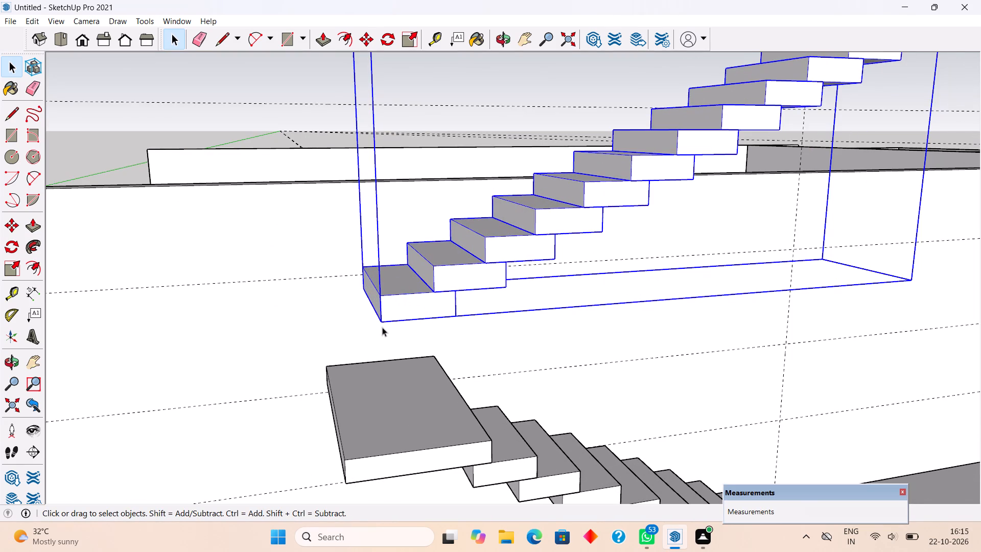
{"action": "key", "text": "m"}
{"action": "left_click", "coordinate": [382, 324]}
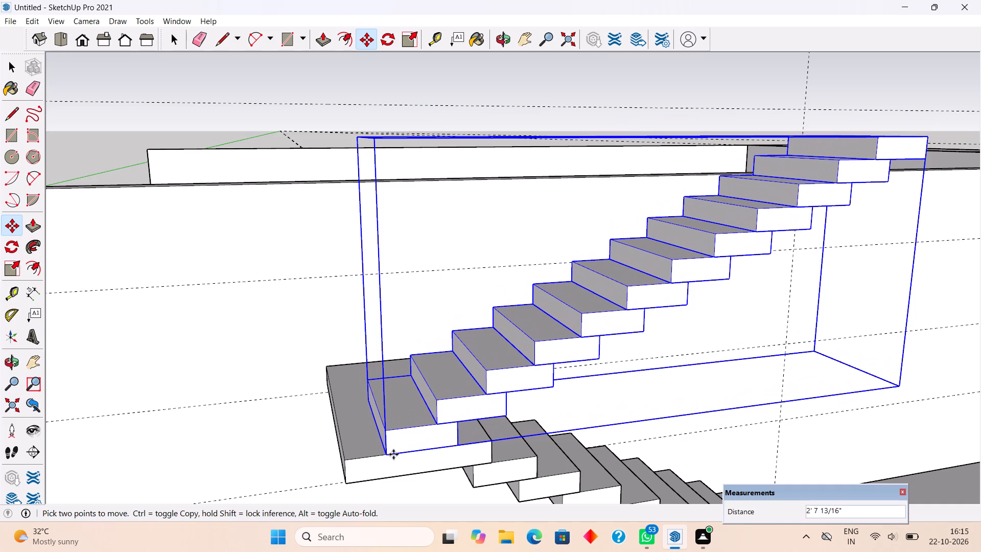
{"action": "left_click", "coordinate": [393, 454]}
Move the upper flight about 3' 5 7/16" across the landing toward the building's side wall by its lowest step's bottom corner.
{"action": "middle_click_drag", "start_coordinate": [396, 449], "coordinate": [702, 484]}
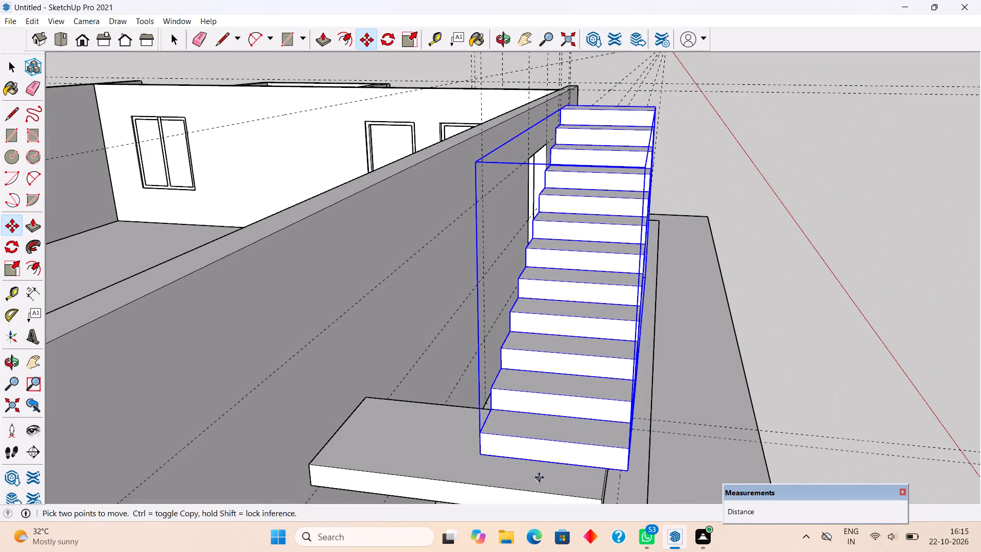
{"action": "scroll", "coordinate": [568, 441], "scroll_direction": "up", "scroll_amount": 4}
{"action": "left_click", "coordinate": [444, 464]}
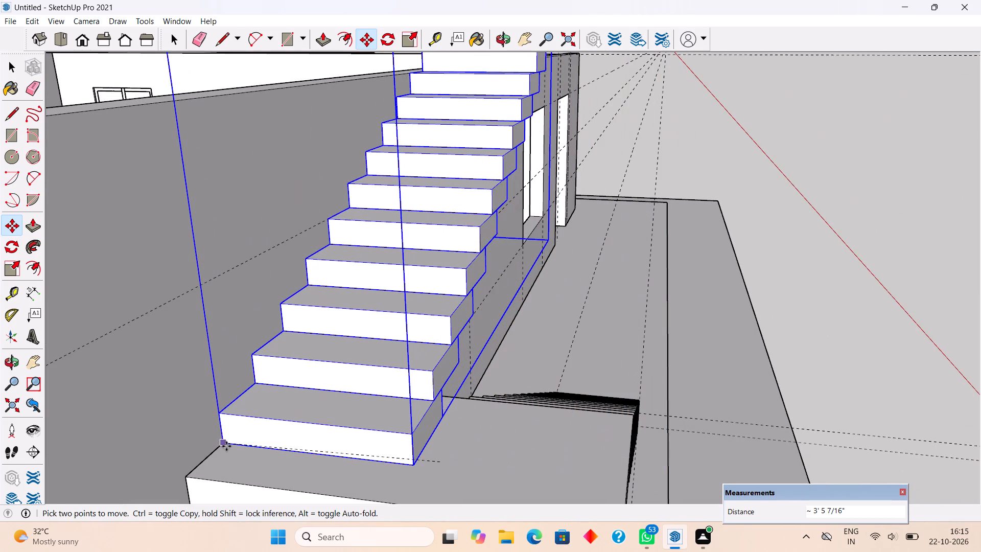
{"action": "left_click", "coordinate": [226, 428]}
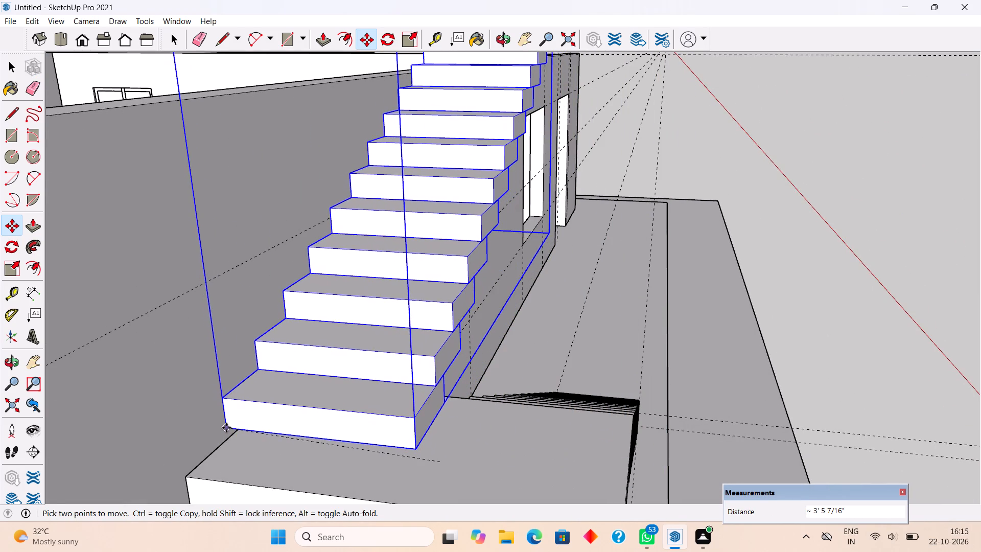
Move the upper flight about 1' 11 5/8" along the red axis to the landing's edge next to the lower steps.
{"action": "middle_click_drag", "start_coordinate": [347, 454], "coordinate": [144, 375]}
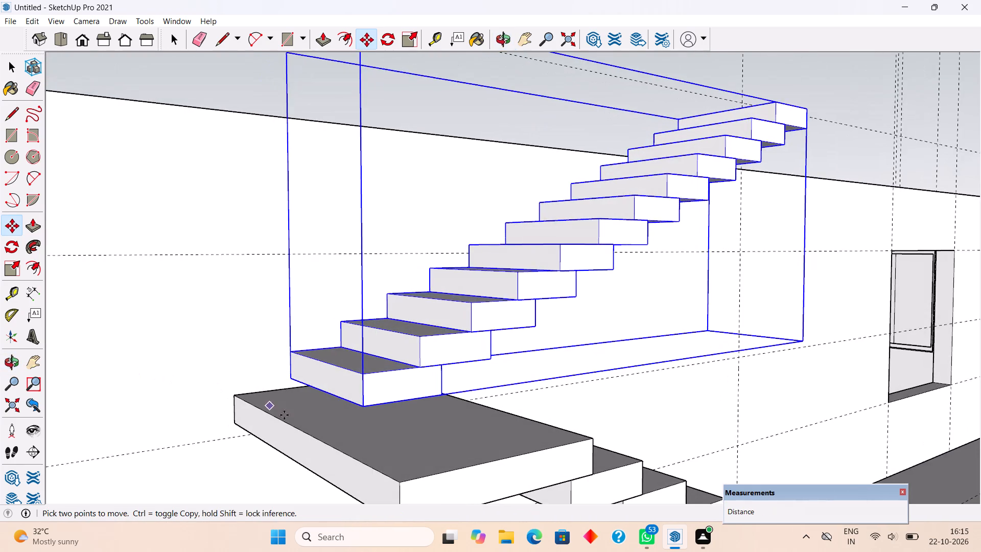
{"action": "scroll", "coordinate": [335, 424], "scroll_direction": "up", "scroll_amount": 2}
{"action": "middle_click_drag", "start_coordinate": [548, 425], "coordinate": [293, 490]}
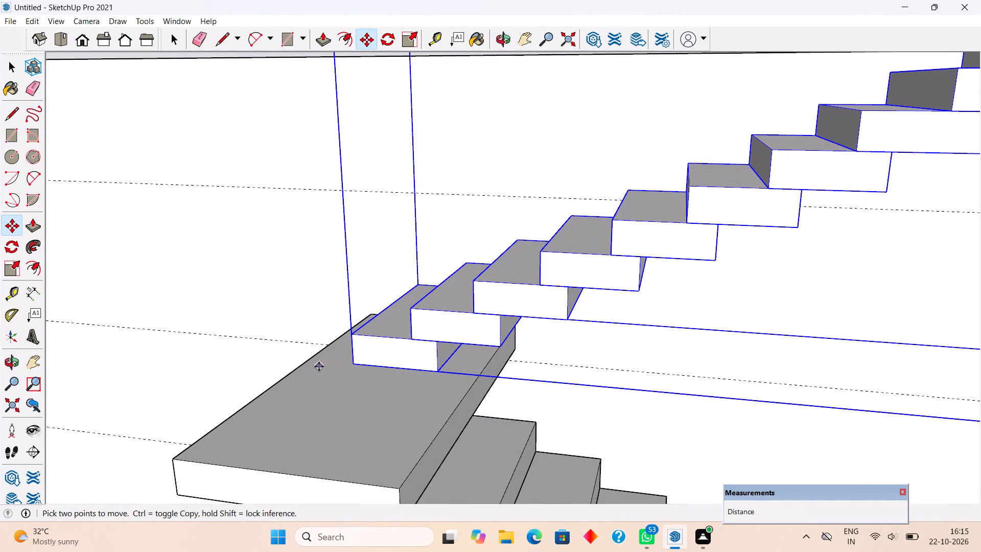
{"action": "left_click", "coordinate": [353, 365]}
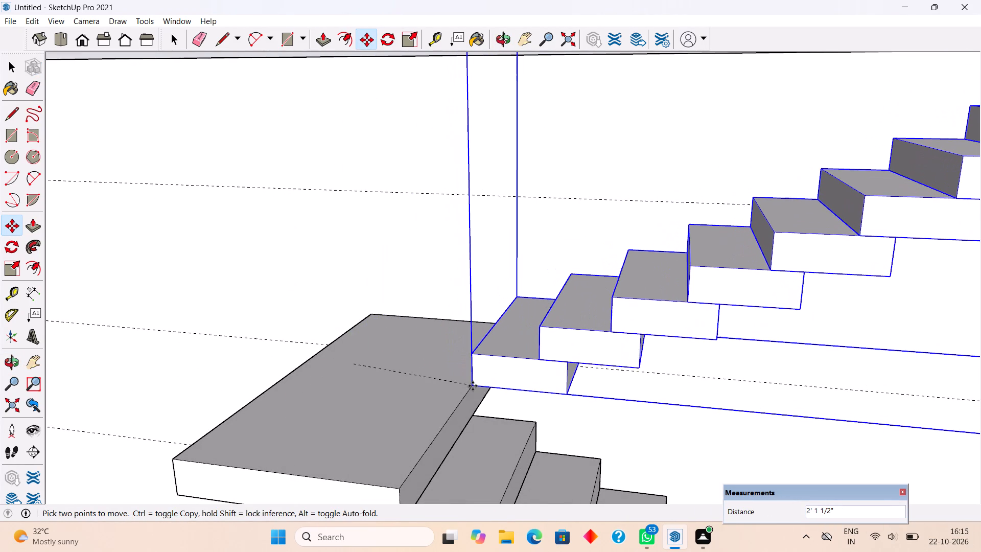
{"action": "left_click", "coordinate": [476, 381]}
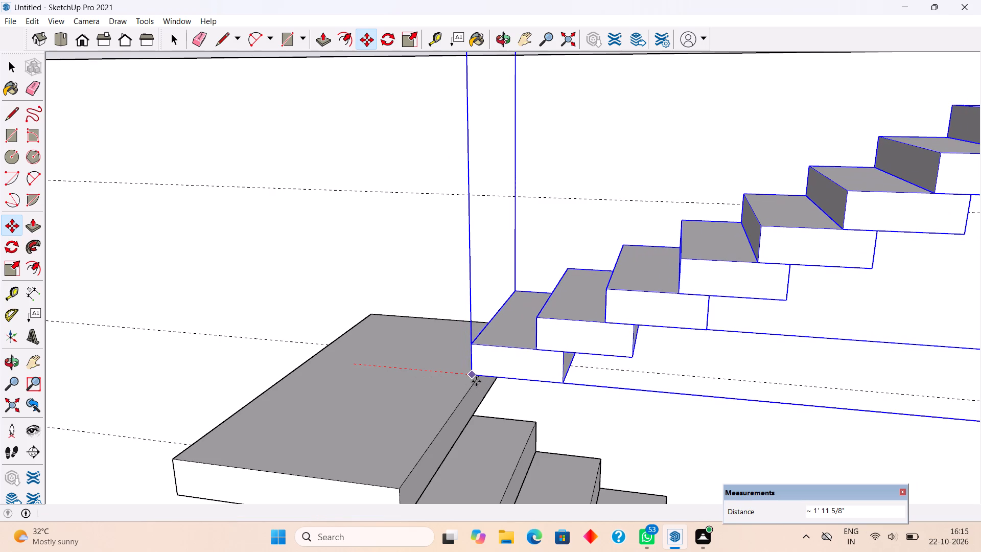
Move the upper flight about 2 1/4" by its lowest step's bottom corner down onto the landing's top edge line.
{"action": "scroll", "coordinate": [476, 381], "scroll_direction": "up", "scroll_amount": 1}
{"action": "middle_click_drag", "start_coordinate": [476, 381], "coordinate": [481, 336]}
{"action": "scroll", "coordinate": [485, 351], "scroll_direction": "up", "scroll_amount": 8}
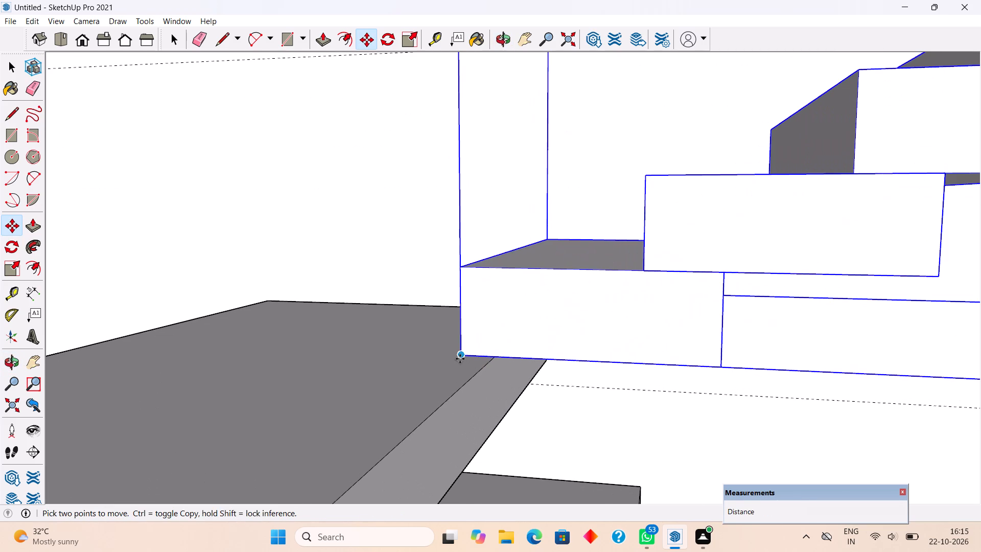
{"action": "left_click", "coordinate": [460, 359]}
{"action": "left_click", "coordinate": [458, 389]}
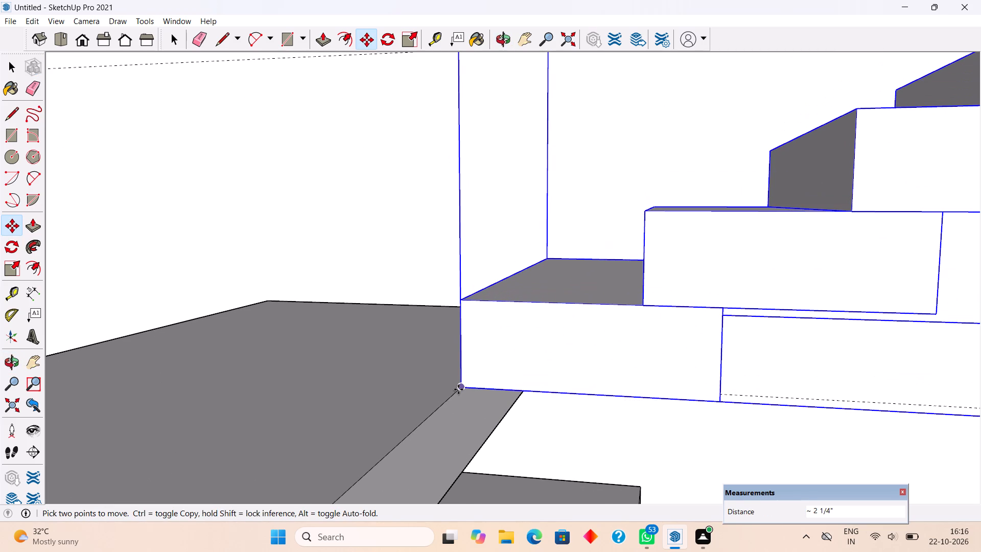
Shift the upper flight slightly back onto the landing by its lowest step's bottom front corner, and deselect it.
{"action": "scroll", "coordinate": [455, 390], "scroll_direction": "down", "scroll_amount": 14}
{"action": "middle_click_drag", "start_coordinate": [406, 398], "coordinate": [488, 412]}
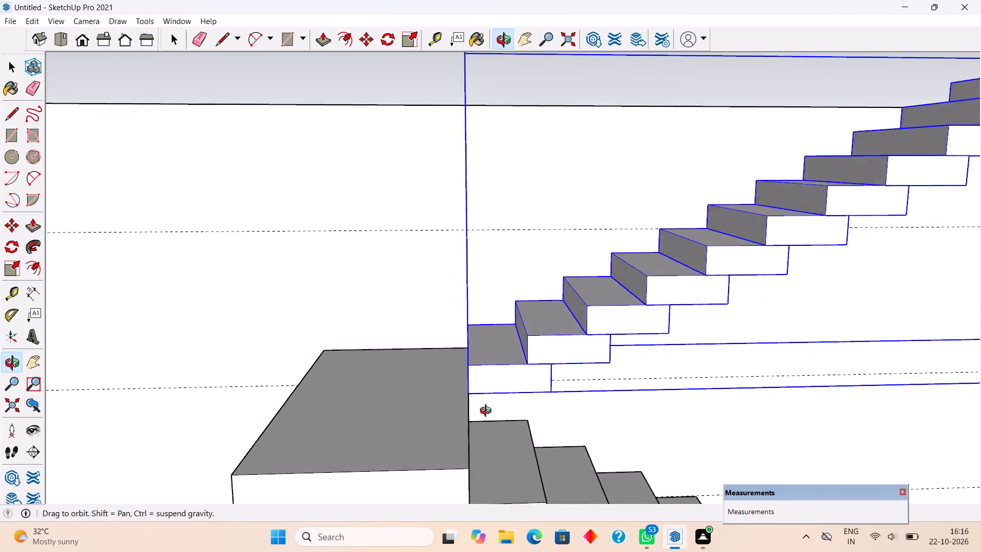
{"action": "middle_click_drag", "start_coordinate": [488, 412], "coordinate": [547, 403]}
{"action": "scroll", "coordinate": [547, 403], "scroll_direction": "down", "scroll_amount": 5}
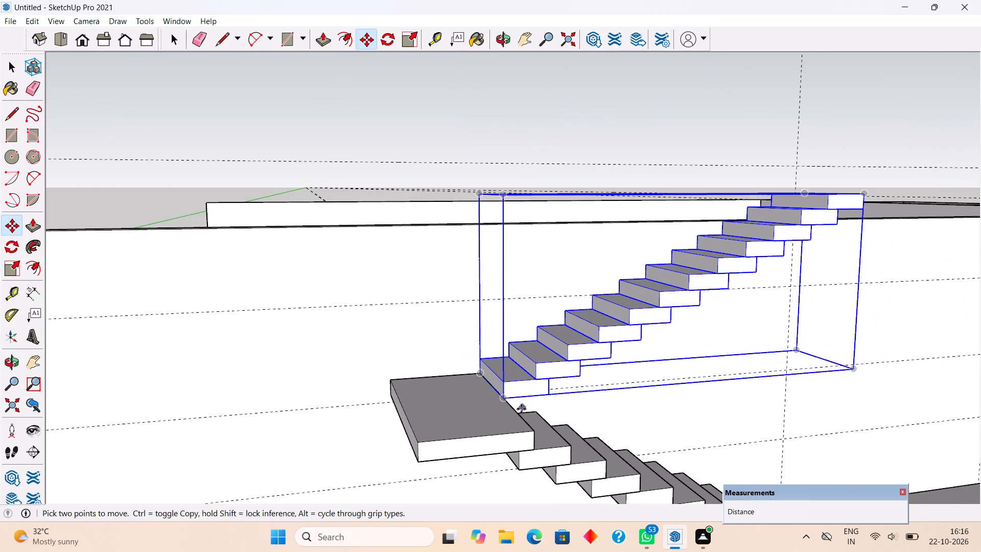
{"action": "left_click", "coordinate": [501, 399]}
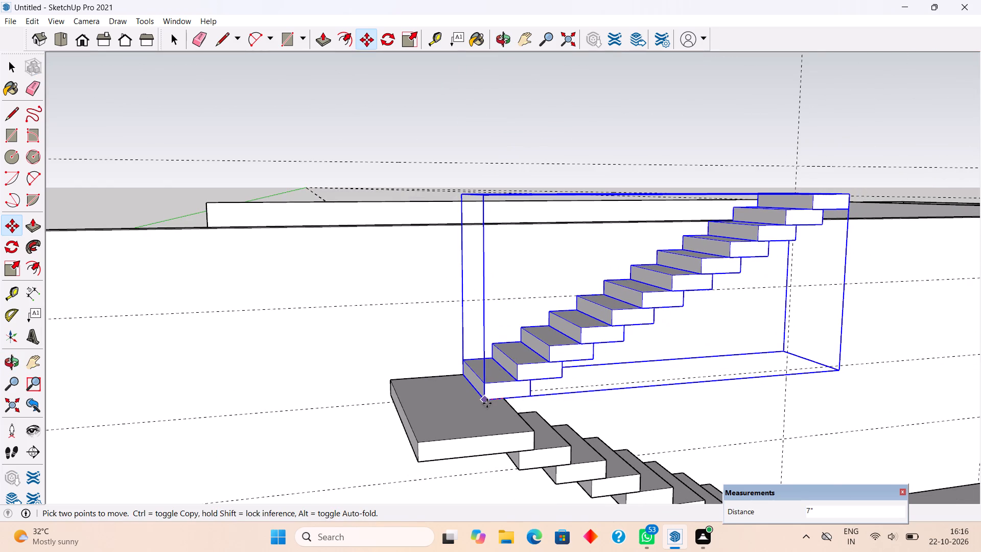
{"action": "left_click", "coordinate": [494, 402]}
{"action": "scroll", "coordinate": [495, 410], "scroll_direction": "down", "scroll_amount": 3}
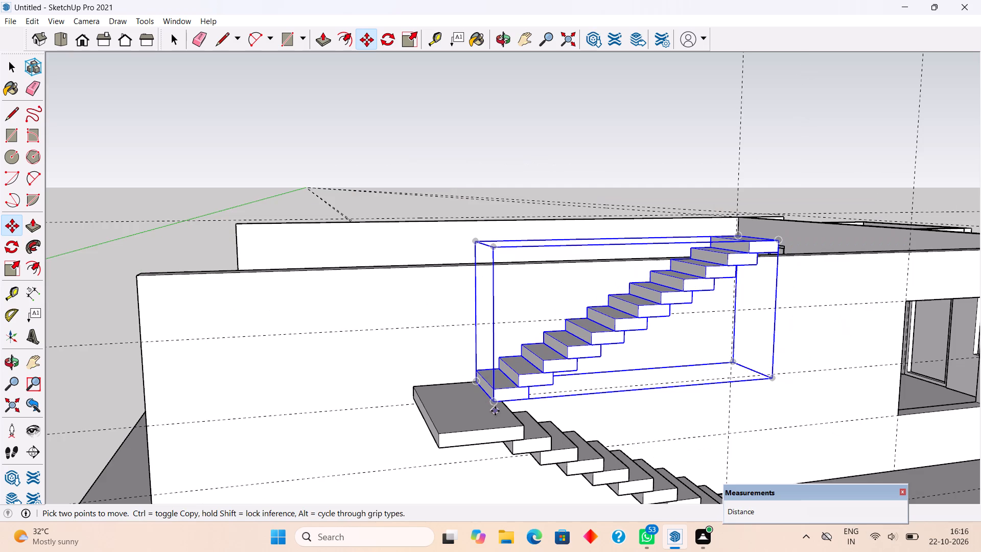
{"action": "key", "text": "space"}
{"action": "scroll", "coordinate": [495, 411], "scroll_direction": "down", "scroll_amount": 5}
{"action": "left_click", "coordinate": [393, 233]}
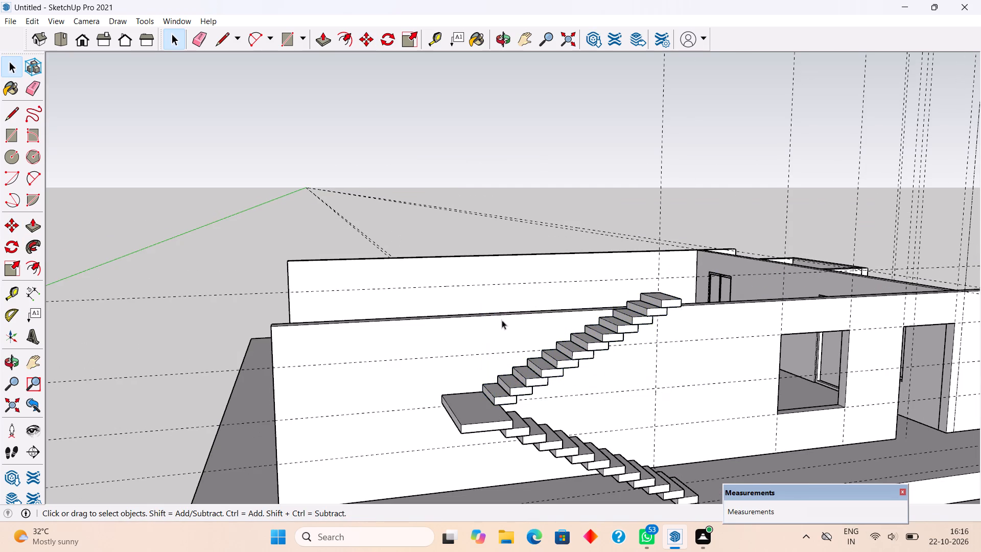
Explode the upper flight's group and delete its topmost step.
{"action": "middle_click_drag", "start_coordinate": [500, 320], "coordinate": [189, 326]}
{"action": "scroll", "coordinate": [233, 375], "scroll_direction": "up", "scroll_amount": 4}
{"action": "middle_click_drag", "start_coordinate": [201, 348], "coordinate": [141, 313]}
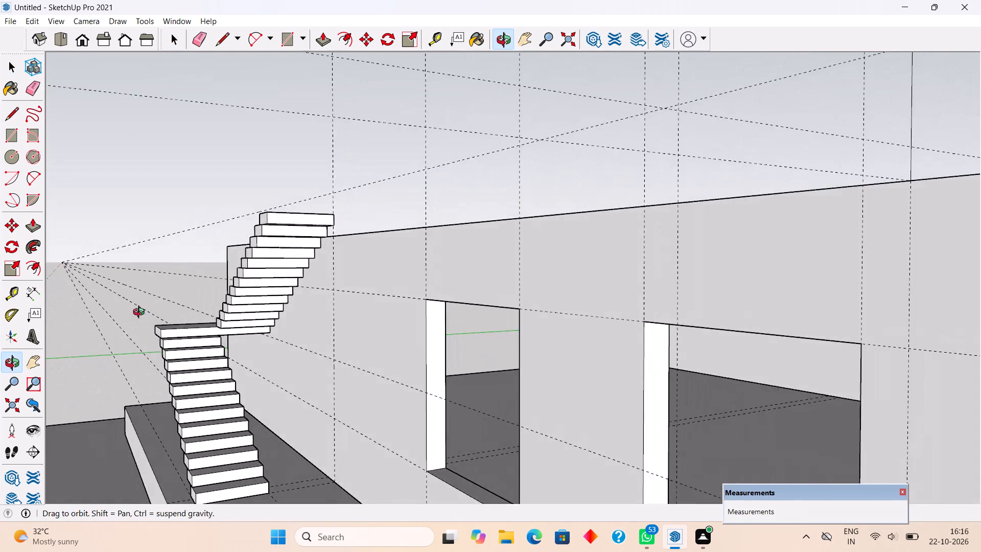
{"action": "middle_click_drag", "start_coordinate": [141, 313], "coordinate": [151, 364]}
{"action": "middle_click_drag", "start_coordinate": [283, 351], "coordinate": [175, 365]}
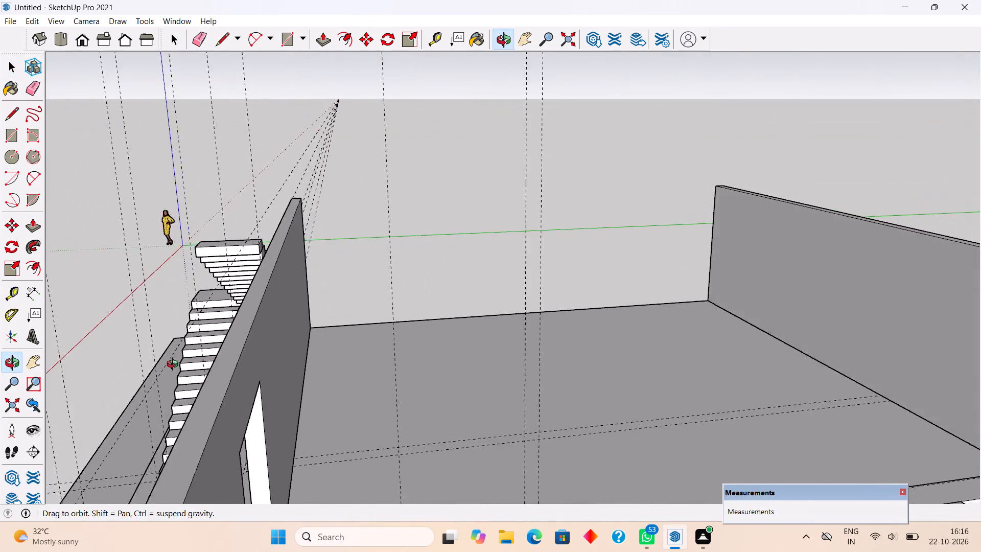
{"action": "middle_click_drag", "start_coordinate": [175, 365], "coordinate": [153, 396]}
{"action": "scroll", "coordinate": [273, 275], "scroll_direction": "up", "scroll_amount": 2}
{"action": "scroll", "coordinate": [228, 270], "scroll_direction": "up", "scroll_amount": 4}
{"action": "left_click", "coordinate": [227, 264]}
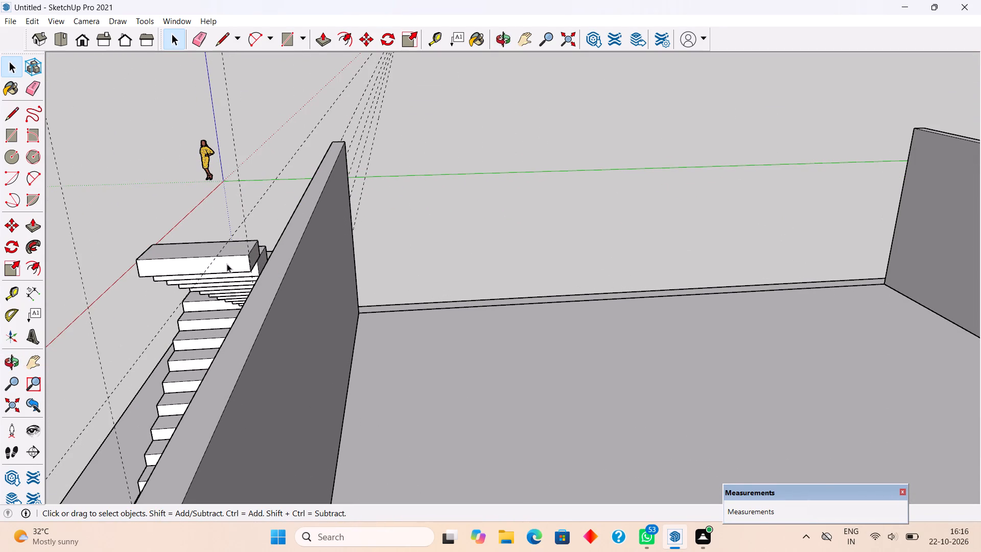
{"action": "left_click", "coordinate": [227, 264]}
{"action": "right_click", "coordinate": [227, 264]}
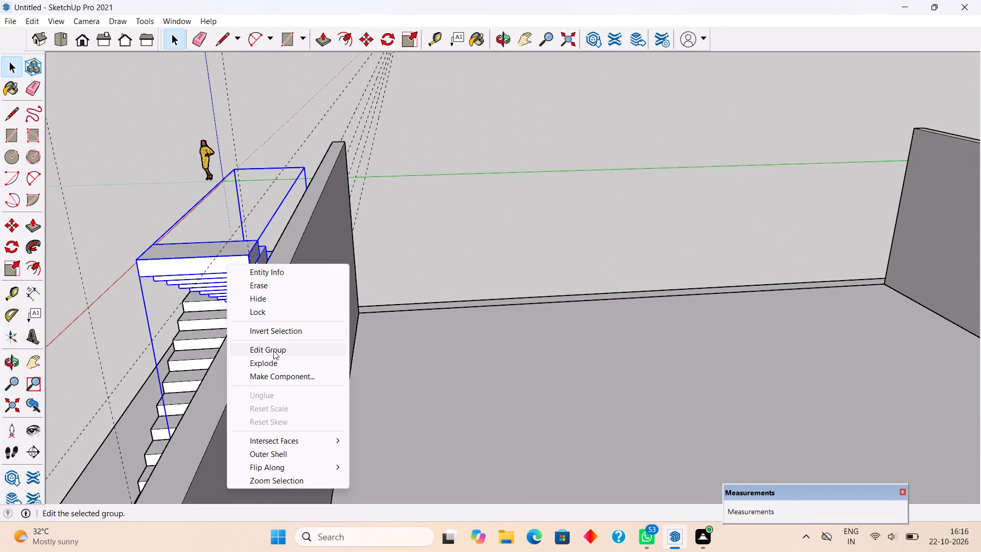
{"action": "left_click", "coordinate": [274, 364]}
{"action": "left_click", "coordinate": [239, 263]}
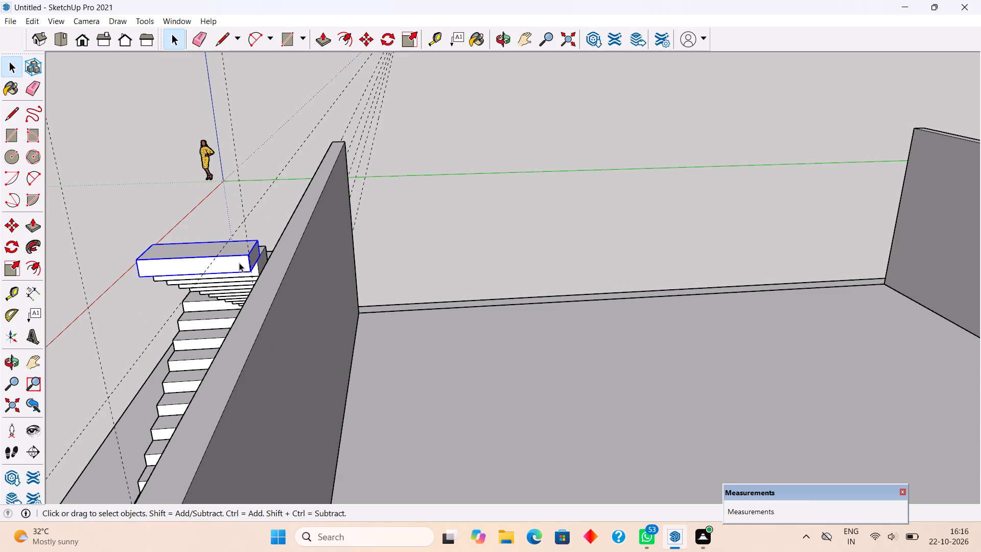
{"action": "key", "text": "Delete"}
Raise the top face of the side wall beside the staircase by 6" to meet the upper flight's top step.
{"action": "middle_click_drag", "start_coordinate": [274, 288], "coordinate": [474, 308]}
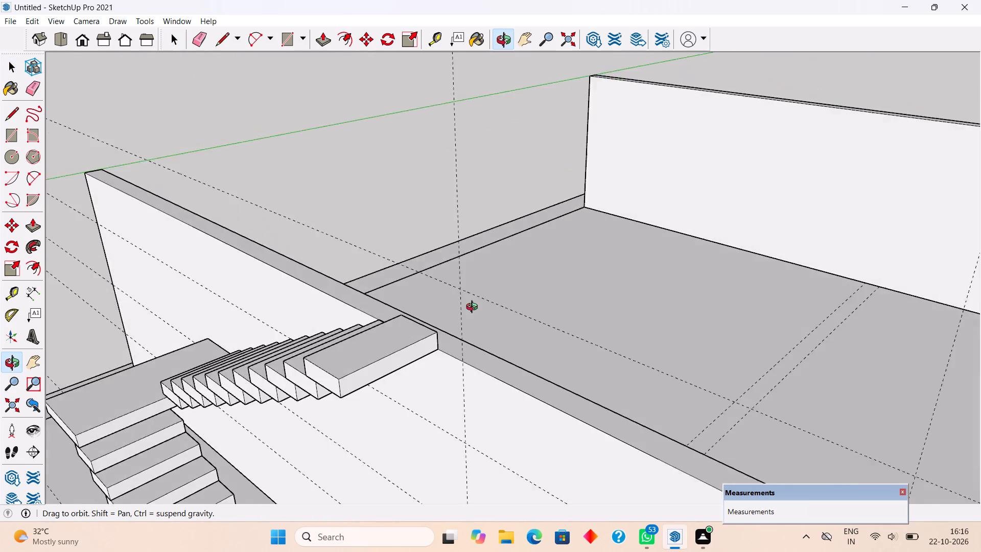
{"action": "middle_click_drag", "start_coordinate": [474, 308], "coordinate": [166, 255]}
{"action": "scroll", "coordinate": [166, 255], "scroll_direction": "down", "scroll_amount": 4}
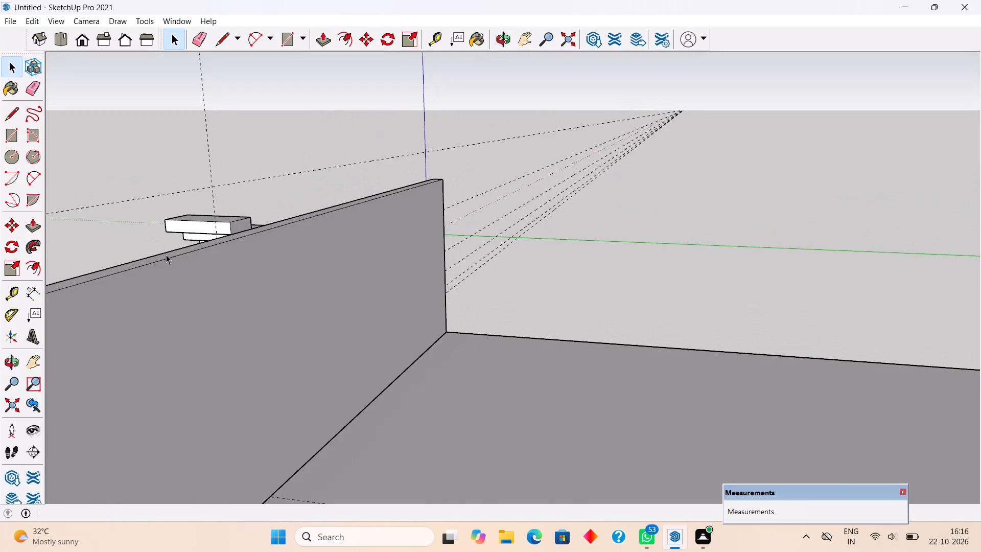
{"action": "scroll", "coordinate": [166, 255], "scroll_direction": "down", "scroll_amount": 4}
{"action": "middle_click_drag", "start_coordinate": [179, 188], "coordinate": [328, 205]}
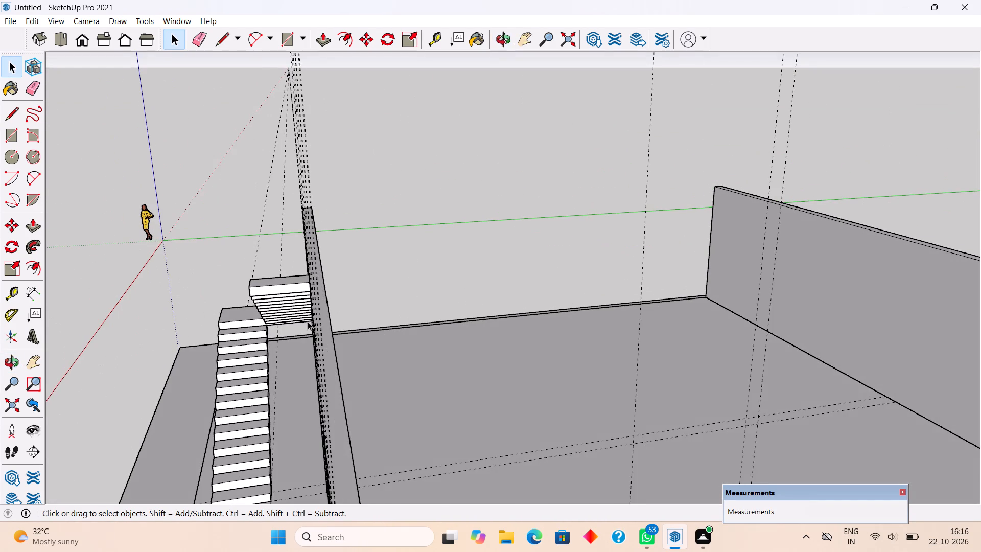
{"action": "scroll", "coordinate": [317, 334], "scroll_direction": "up", "scroll_amount": 4}
{"action": "triple_click", "coordinate": [327, 335]}
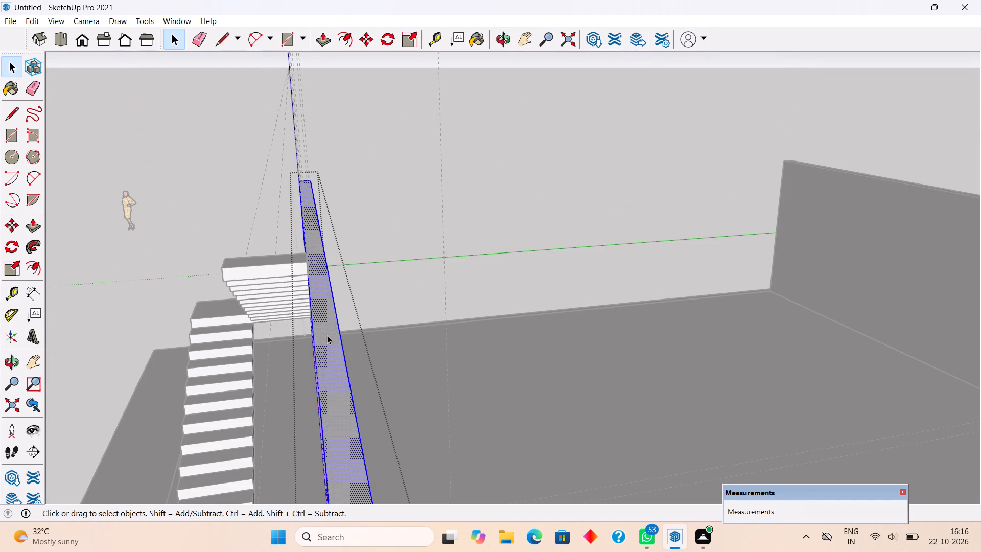
{"action": "key", "text": "p"}
{"action": "left_click", "coordinate": [326, 327]}
{"action": "left_click", "coordinate": [298, 262]}
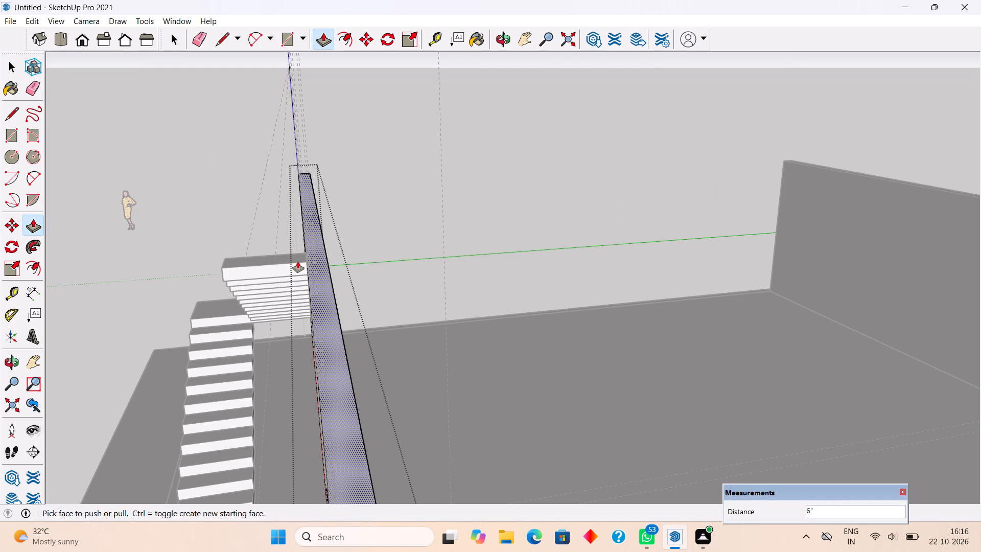
{"action": "key", "text": "space"}
{"action": "left_click", "coordinate": [355, 212]}
Open the front wall's group and push/pull its top face, using the raised side wall as the height reference.
{"action": "scroll", "coordinate": [356, 211], "scroll_direction": "down", "scroll_amount": 9}
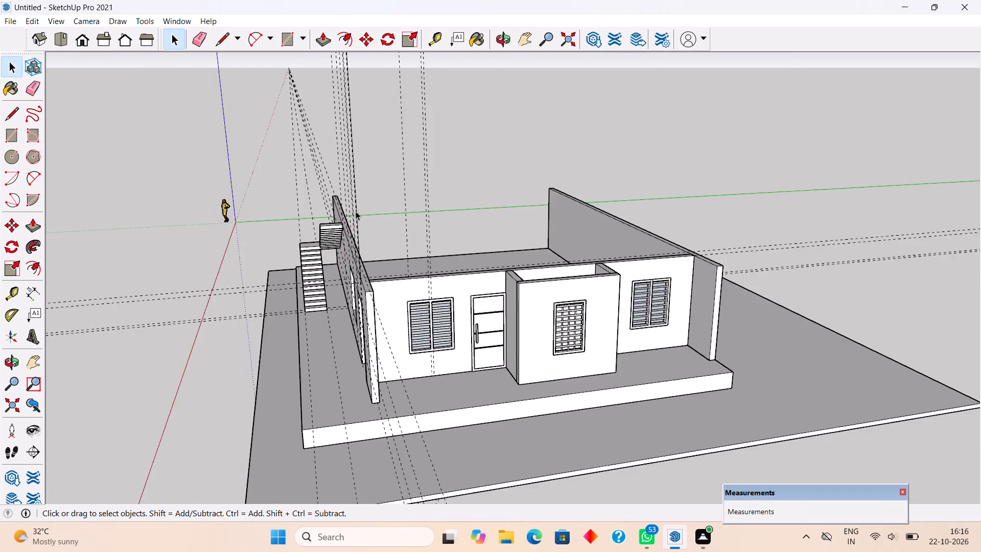
{"action": "middle_click_drag", "start_coordinate": [353, 238], "coordinate": [322, 366]}
{"action": "scroll", "coordinate": [414, 311], "scroll_direction": "up", "scroll_amount": 8}
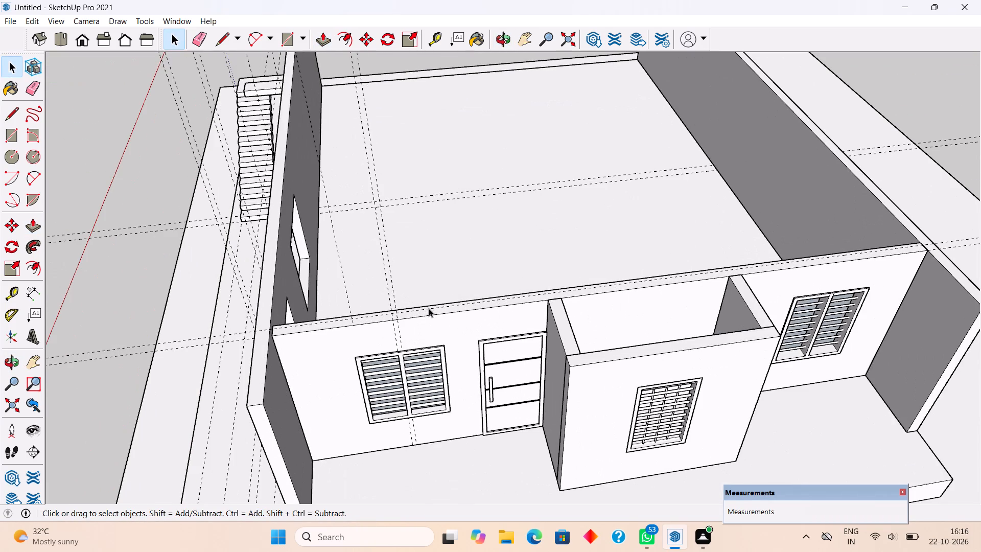
{"action": "triple_click", "coordinate": [429, 308]}
{"action": "triple_click", "coordinate": [429, 311]}
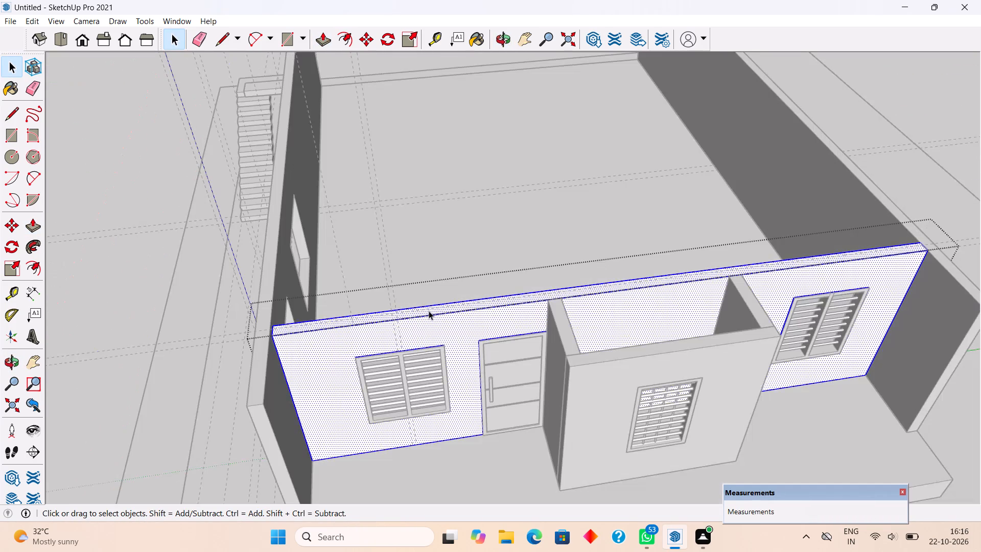
{"action": "key", "text": "p"}
{"action": "left_click", "coordinate": [429, 311]}
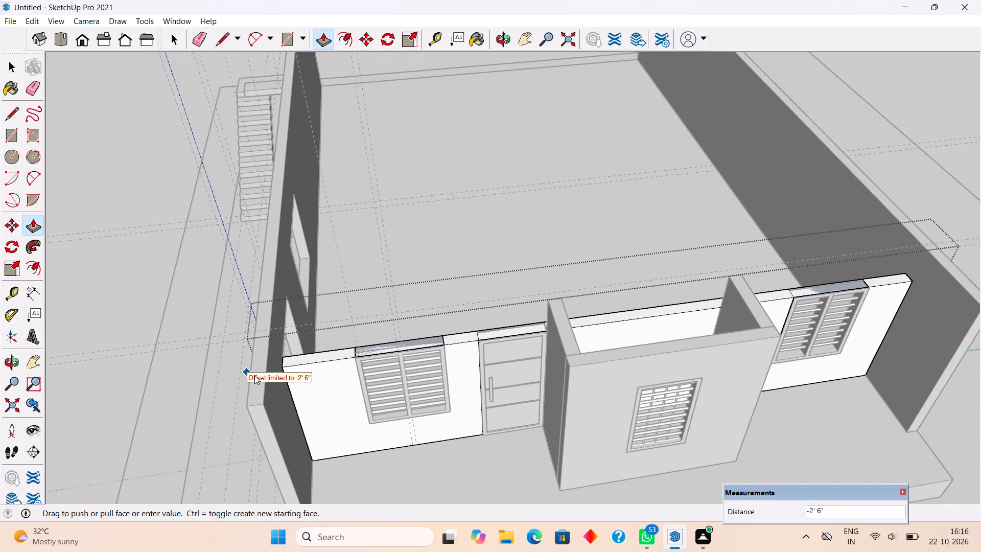
Raise the top of the front wall with the louvered windows and door by 6" with Push/Pull.
{"action": "left_click", "coordinate": [260, 388]}
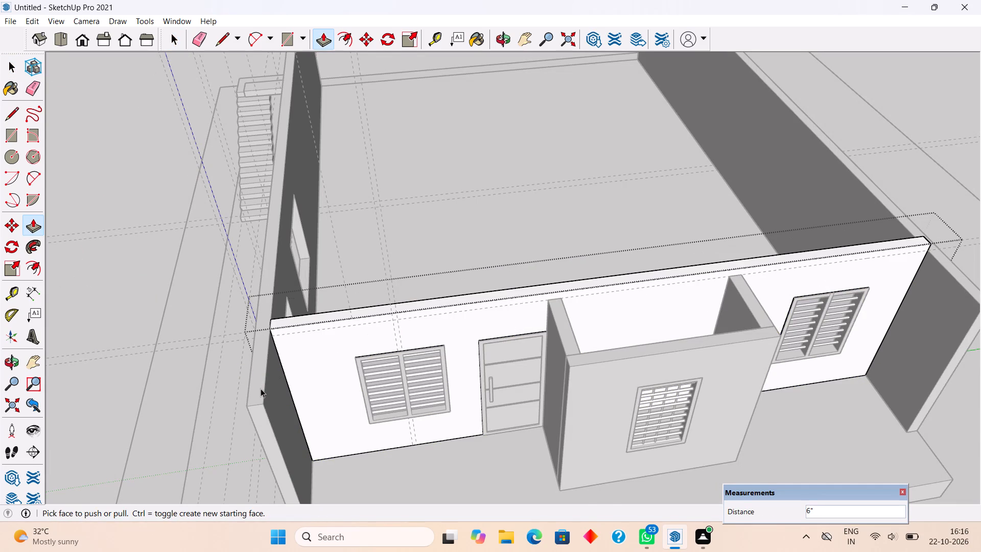
{"action": "key", "text": "space"}
{"action": "scroll", "coordinate": [261, 388], "scroll_direction": "down", "scroll_amount": 9}
{"action": "left_click", "coordinate": [657, 268]}
Raise the top of the long side wall without openings by 6" to match the front wall's height.
{"action": "middle_click_drag", "start_coordinate": [620, 285], "coordinate": [544, 298]}
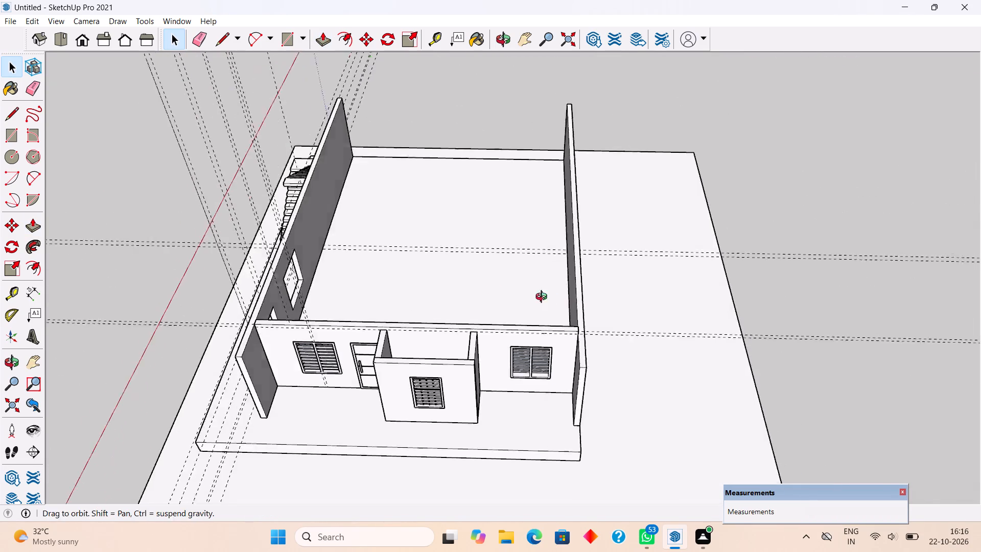
{"action": "middle_click_drag", "start_coordinate": [544, 298], "coordinate": [475, 290]}
{"action": "scroll", "coordinate": [514, 317], "scroll_direction": "up", "scroll_amount": 4}
{"action": "triple_click", "coordinate": [588, 331]}
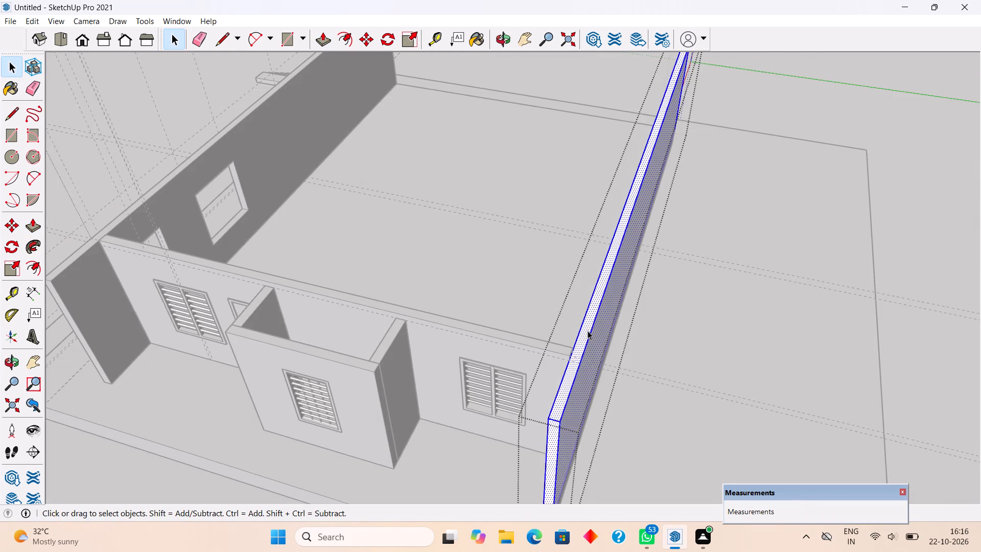
{"action": "key", "text": "p"}
{"action": "left_click", "coordinate": [582, 333]}
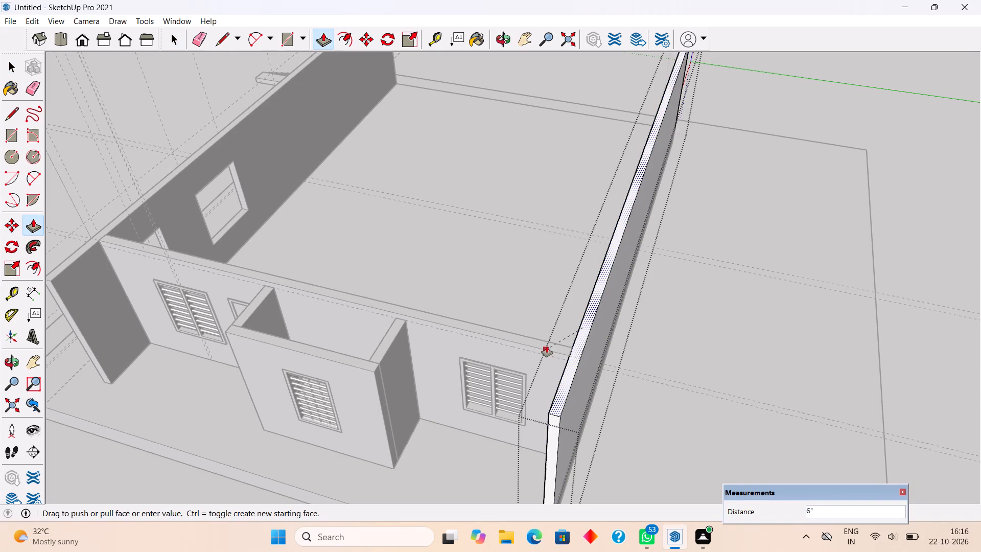
{"action": "left_click", "coordinate": [537, 343]}
{"action": "key", "text": "space"}
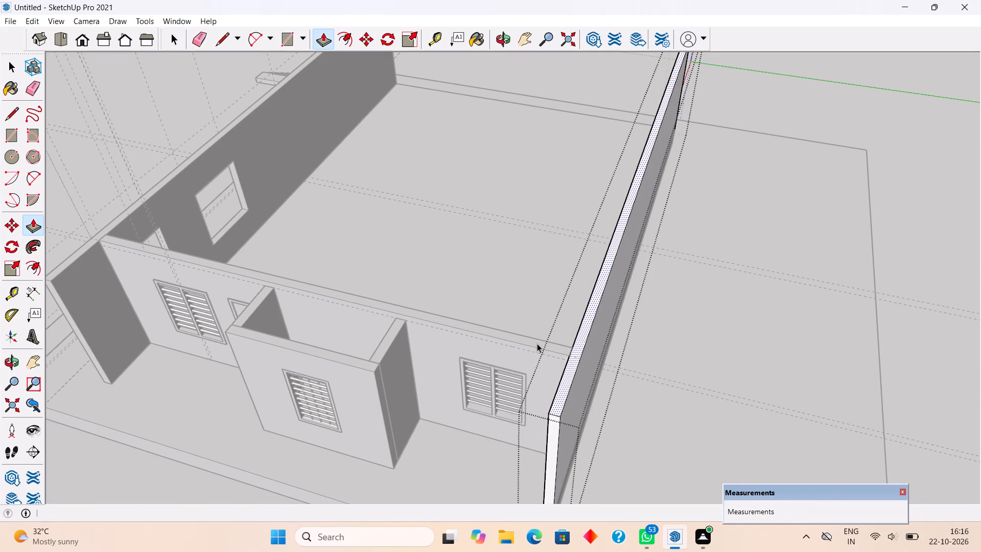
{"action": "scroll", "coordinate": [536, 343], "scroll_direction": "down", "scroll_amount": 14}
{"action": "left_click", "coordinate": [747, 312]}
Group the lower flight, the landing and every step of the upper flight into one staircase group.
{"action": "middle_click_drag", "start_coordinate": [360, 342], "coordinate": [488, 350]}
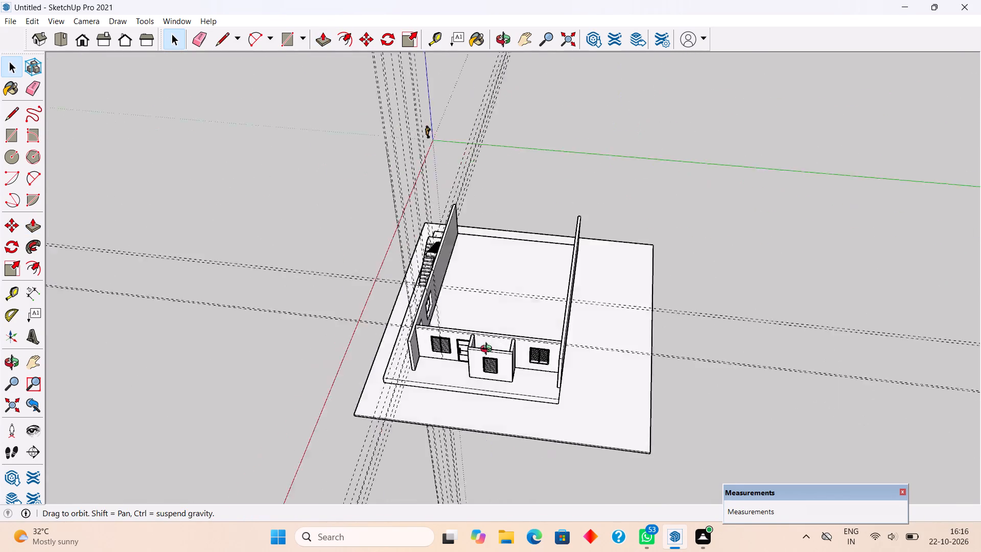
{"action": "middle_click_drag", "start_coordinate": [488, 350], "coordinate": [751, 313]}
{"action": "middle_click_drag", "start_coordinate": [529, 398], "coordinate": [689, 279]}
{"action": "scroll", "coordinate": [468, 347], "scroll_direction": "up", "scroll_amount": 6}
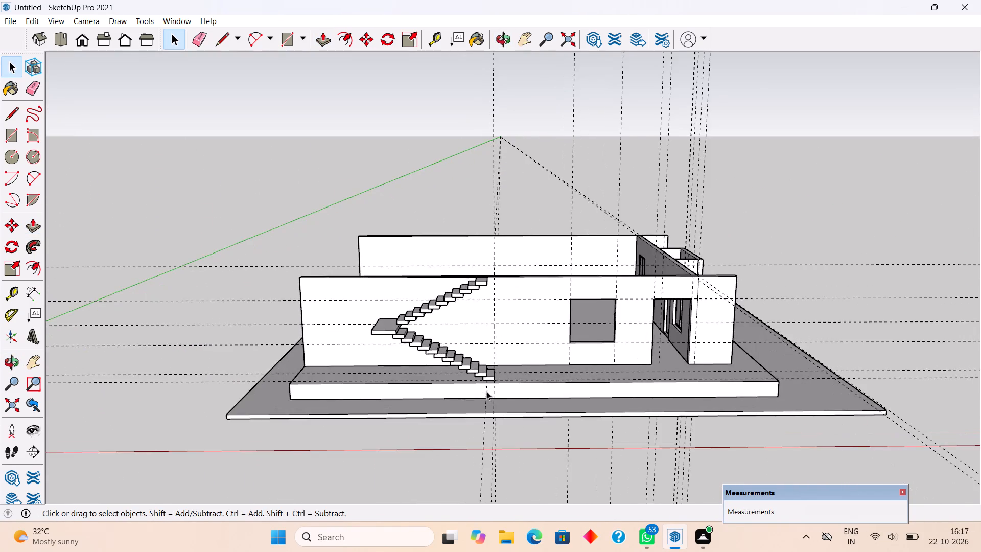
{"action": "middle_click_drag", "start_coordinate": [483, 388], "coordinate": [475, 294]}
{"action": "scroll", "coordinate": [458, 293], "scroll_direction": "up", "scroll_amount": 4}
{"action": "middle_click_drag", "start_coordinate": [462, 296], "coordinate": [469, 370]}
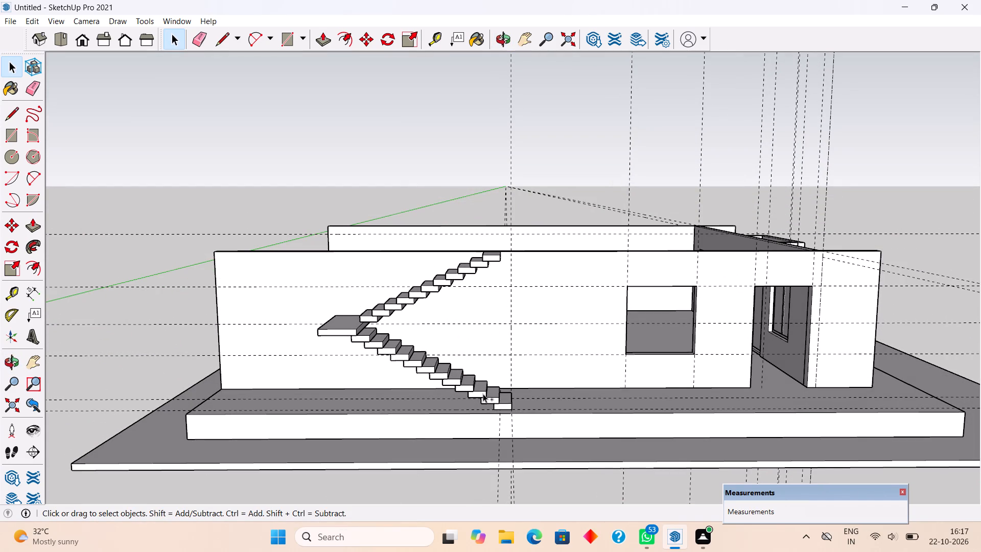
{"action": "left_click", "coordinate": [500, 402], "text": "ctrl"}
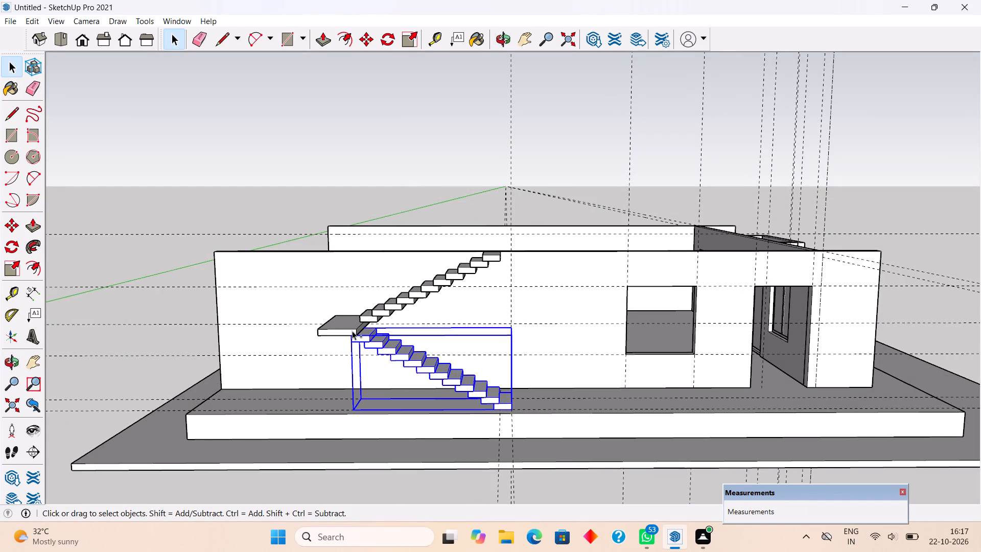
{"action": "left_click", "coordinate": [352, 331], "text": "ctrl"}
{"action": "left_click", "coordinate": [389, 305], "text": "ctrl"}
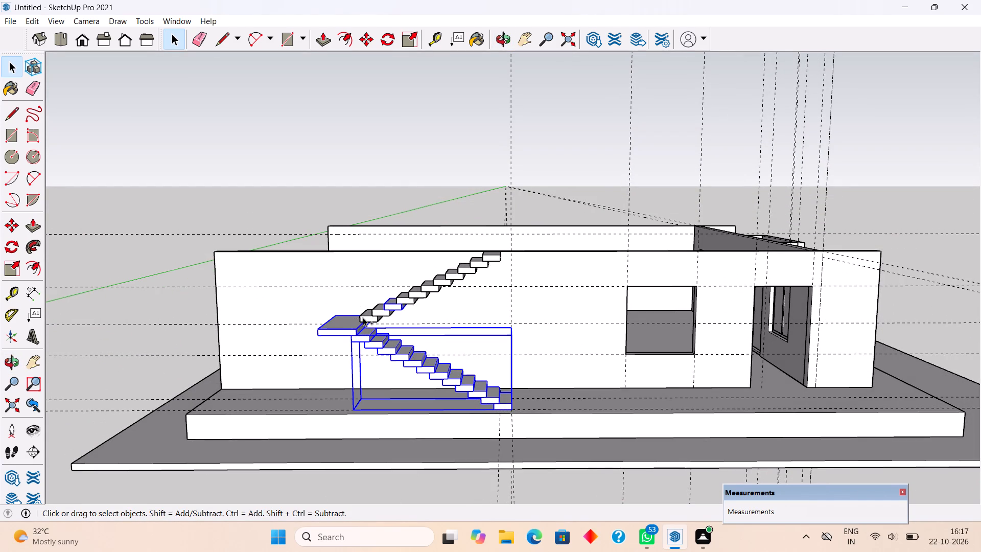
{"action": "left_click", "coordinate": [364, 317], "text": "ctrl"}
{"action": "left_click", "coordinate": [381, 313], "text": "ctrl"}
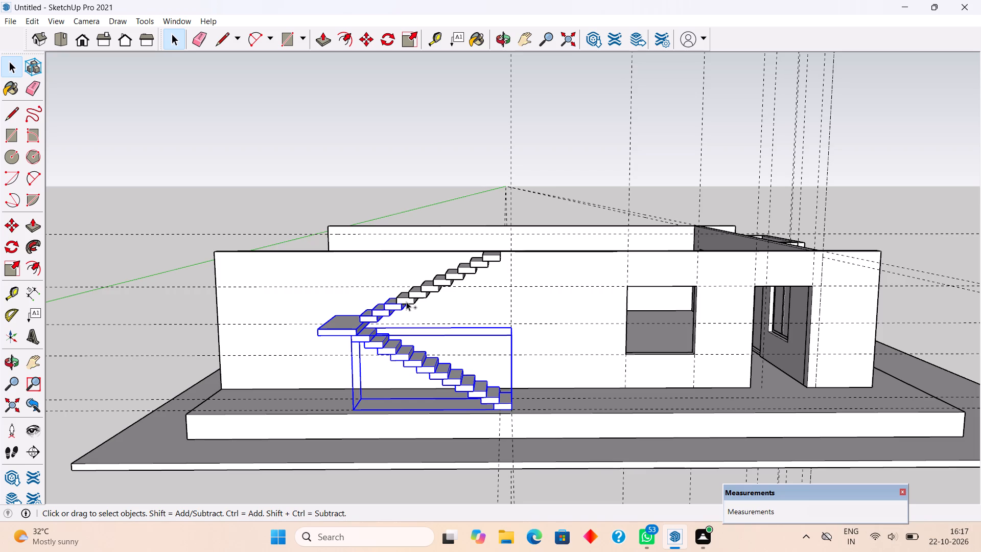
{"action": "left_click", "coordinate": [406, 301], "text": "ctrl"}
{"action": "left_click", "coordinate": [419, 294], "text": "ctrl"}
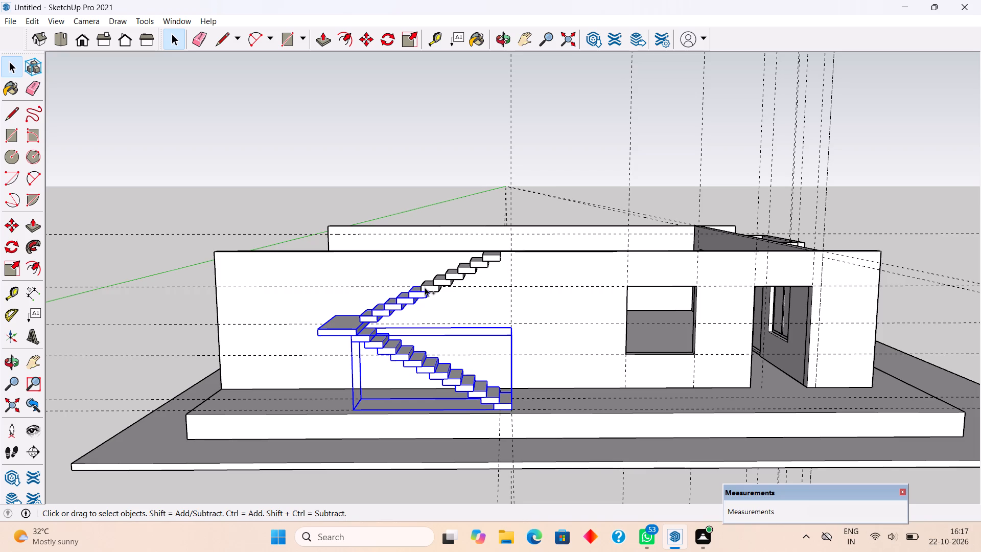
{"action": "left_click", "coordinate": [426, 286], "text": "ctrl"}
{"action": "left_click", "coordinate": [445, 281], "text": "ctrl"}
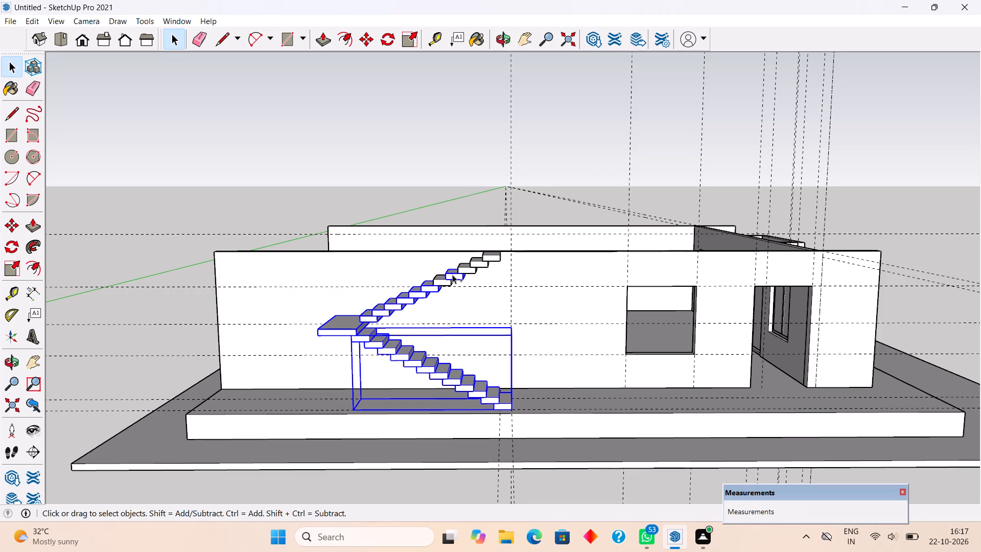
{"action": "left_click", "coordinate": [444, 281], "text": "ctrl"}
{"action": "scroll", "coordinate": [451, 284], "scroll_direction": "up", "scroll_amount": 9, "text": "ctrl"}
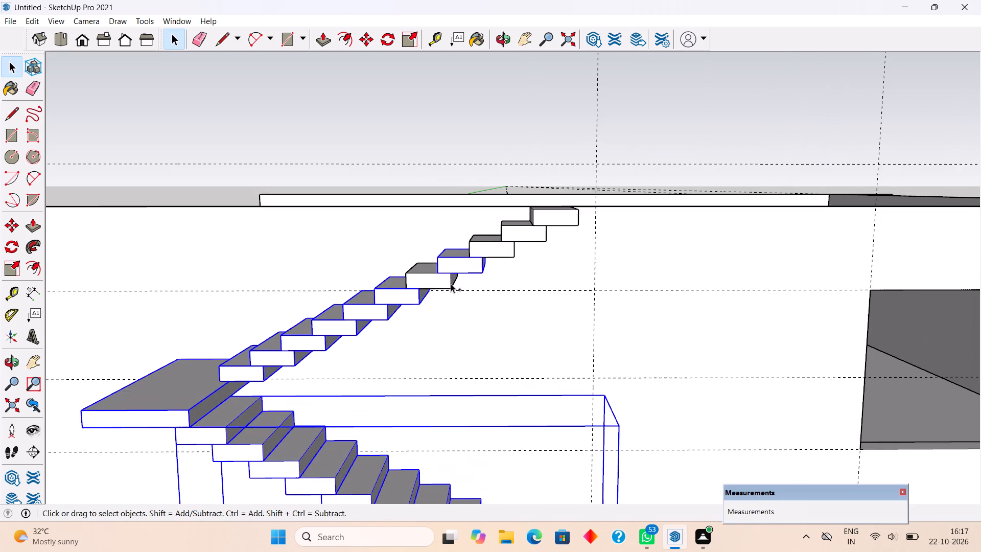
{"action": "left_click", "coordinate": [436, 278], "text": "ctrl"}
{"action": "left_click", "coordinate": [506, 249], "text": "ctrl"}
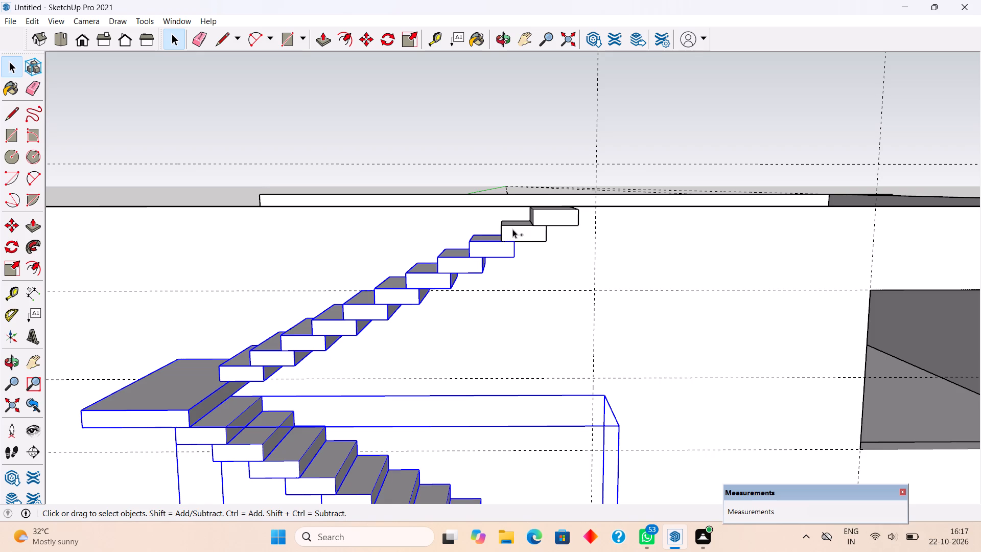
{"action": "left_click", "coordinate": [512, 229], "text": "ctrl"}
{"action": "left_click", "coordinate": [544, 211], "text": "ctrl"}
{"action": "right_click", "coordinate": [544, 211], "text": "ctrl"}
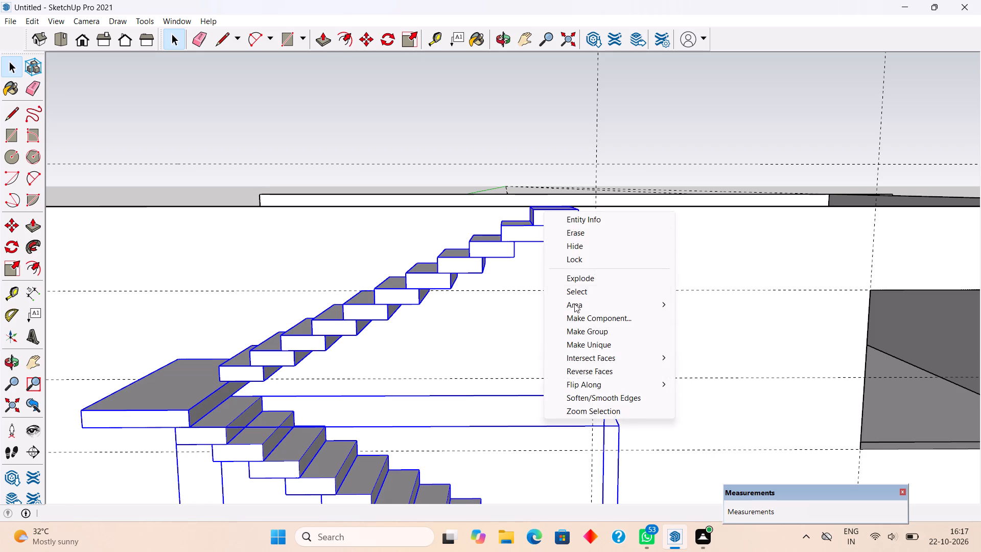
{"action": "left_click", "coordinate": [579, 325], "text": "ctrl"}
Copy the grouped staircase straight up along the blue axis by about 9' 8".
{"action": "scroll", "coordinate": [561, 198], "scroll_direction": "down", "scroll_amount": 4}
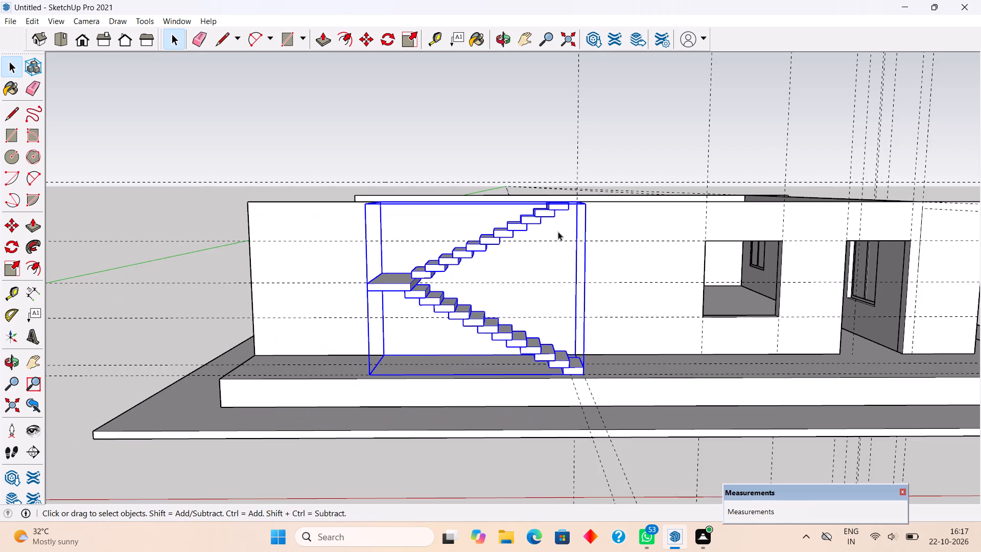
{"action": "middle_click_drag", "start_coordinate": [560, 316], "coordinate": [524, 396]}
{"action": "scroll", "coordinate": [557, 338], "scroll_direction": "down", "scroll_amount": 1}
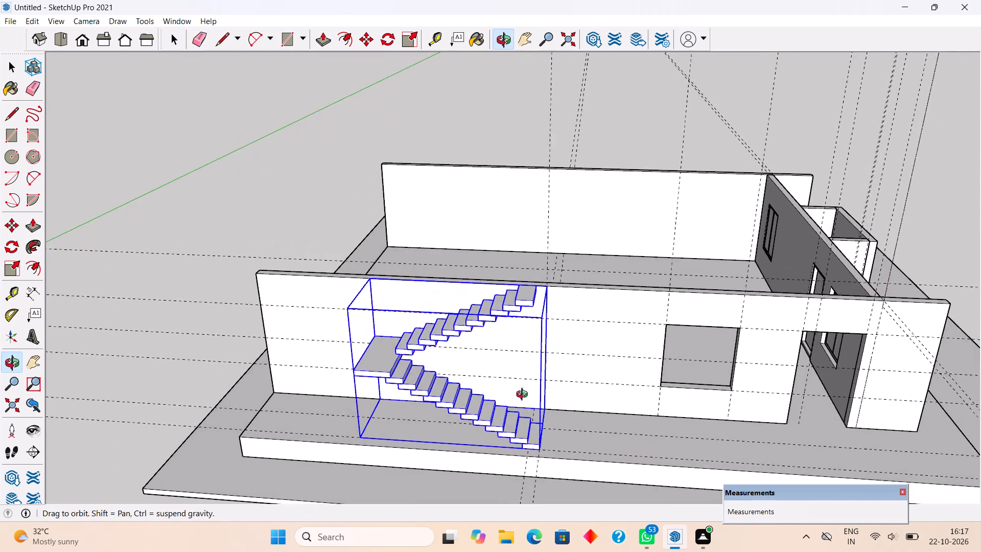
{"action": "middle_click_drag", "start_coordinate": [524, 396], "coordinate": [368, 410]}
{"action": "scroll", "coordinate": [409, 285], "scroll_direction": "up", "scroll_amount": 11}
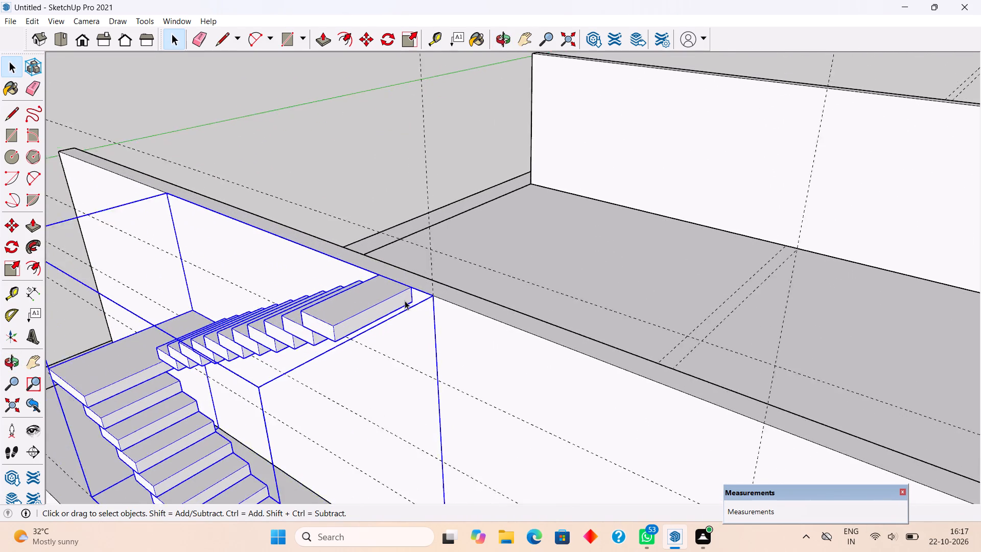
{"action": "scroll", "coordinate": [405, 301], "scroll_direction": "up", "scroll_amount": 4}
{"action": "key", "text": "m"}
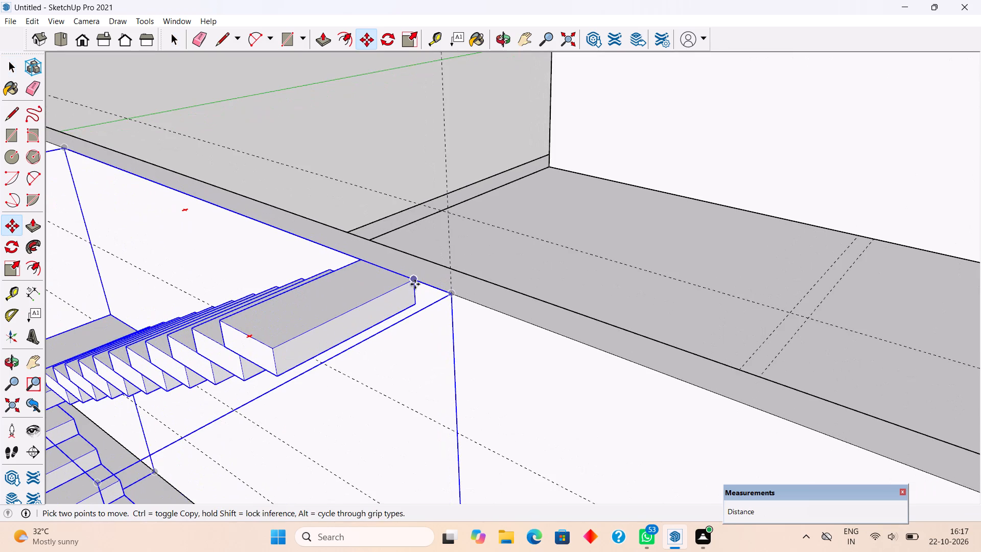
{"action": "left_click", "coordinate": [416, 282]}
{"action": "scroll", "coordinate": [421, 214], "scroll_direction": "down", "scroll_amount": 4}
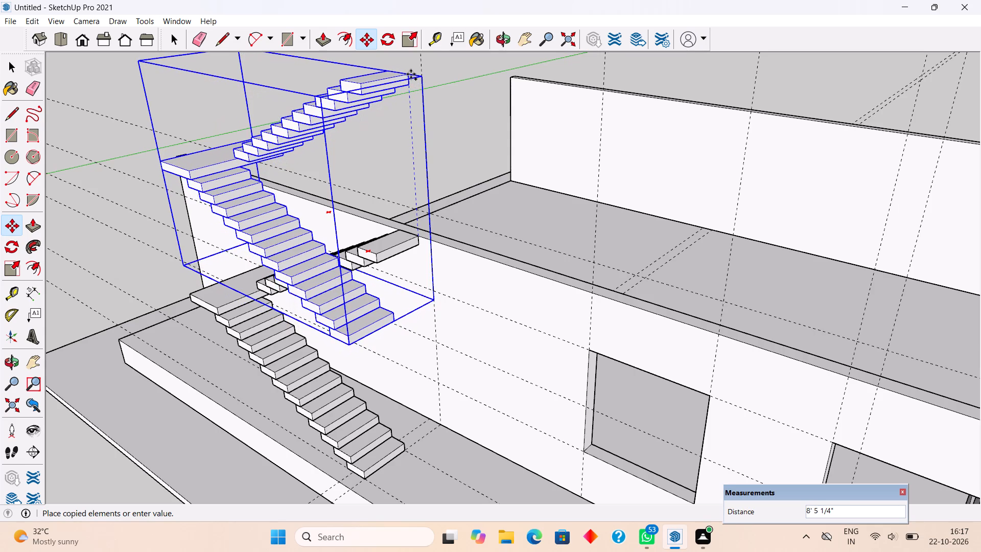
{"action": "scroll", "coordinate": [411, 74], "scroll_direction": "down", "scroll_amount": 10}
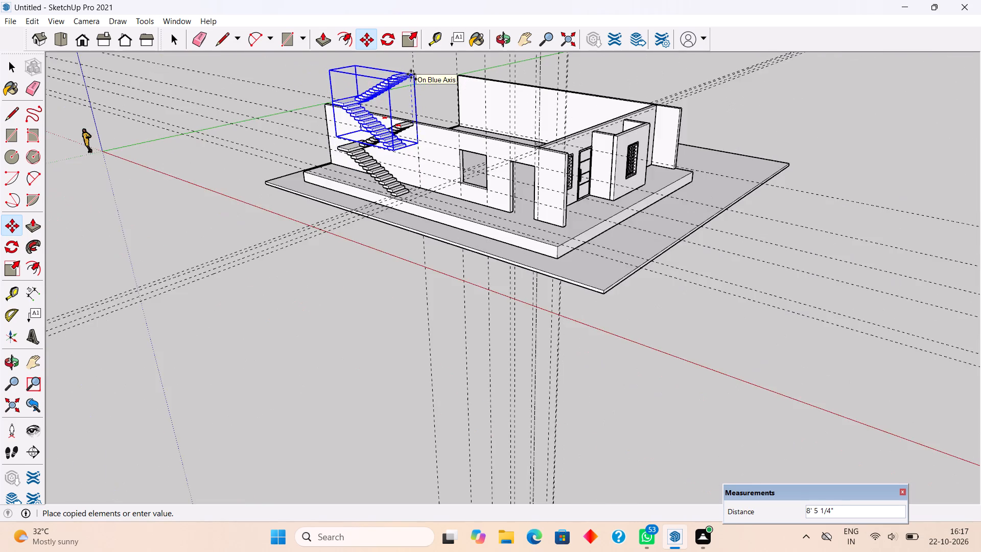
{"action": "scroll", "coordinate": [411, 74], "scroll_direction": "down", "scroll_amount": 5}
{"action": "scroll", "coordinate": [404, 58], "scroll_direction": "up", "scroll_amount": 4}
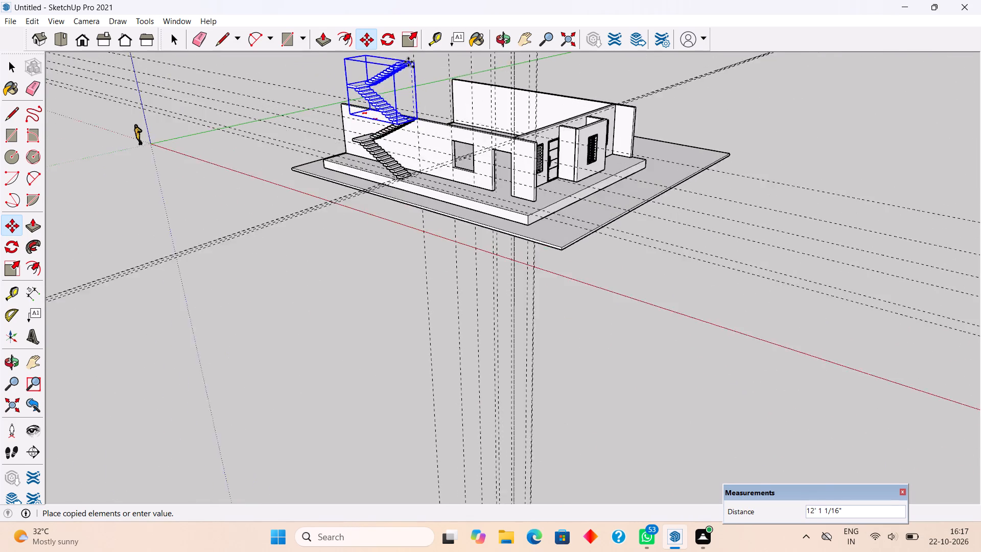
{"action": "scroll", "coordinate": [408, 62], "scroll_direction": "up", "scroll_amount": 11}
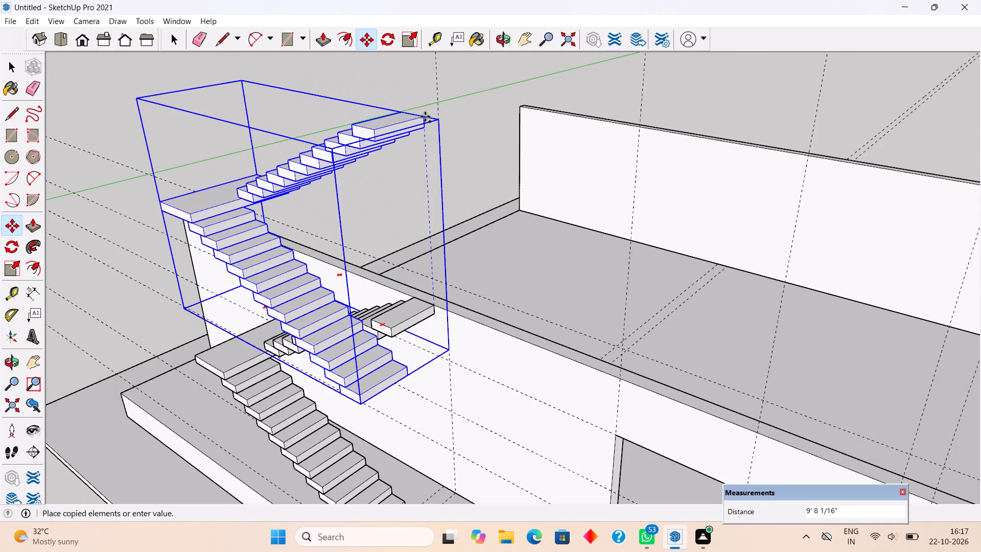
{"action": "left_click", "coordinate": [425, 117]}
Move the copied staircase down about 2' 6" so its lowest step's bottom corner meets the original staircase's top step corner.
{"action": "middle_click_drag", "start_coordinate": [461, 203], "coordinate": [290, 164]}
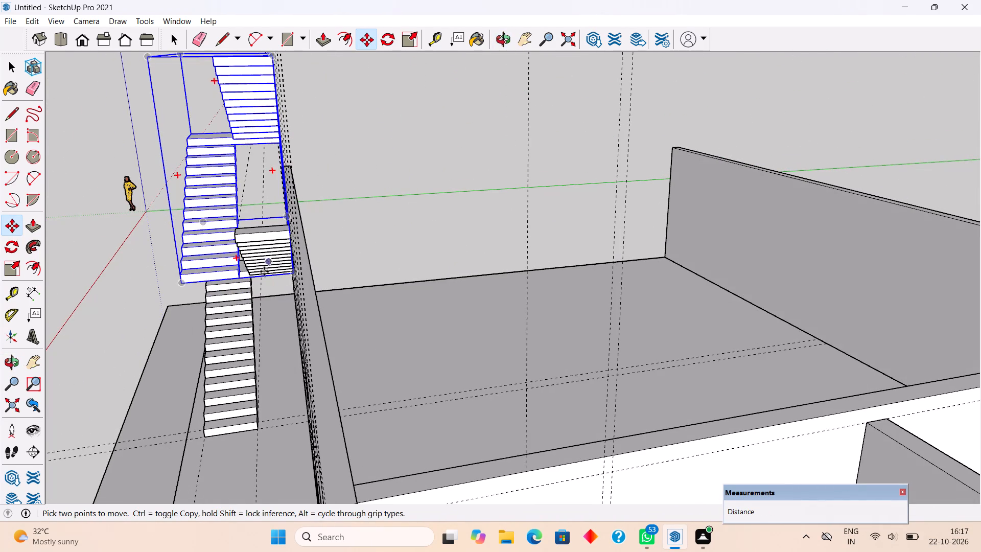
{"action": "scroll", "coordinate": [253, 278], "scroll_direction": "up", "scroll_amount": 5}
{"action": "middle_click_drag", "start_coordinate": [242, 248], "coordinate": [304, 248]}
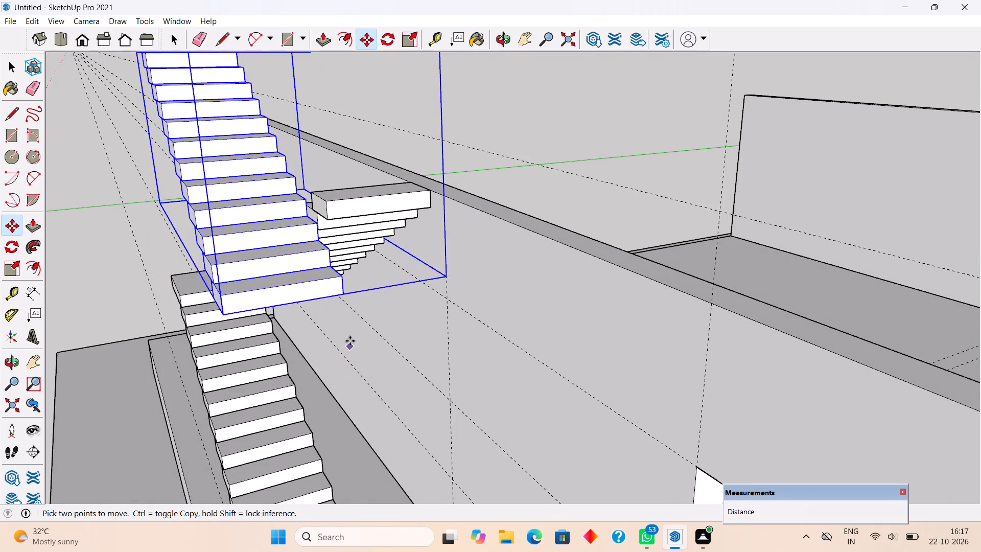
{"action": "scroll", "coordinate": [350, 339], "scroll_direction": "up", "scroll_amount": 2}
{"action": "left_click", "coordinate": [343, 280]}
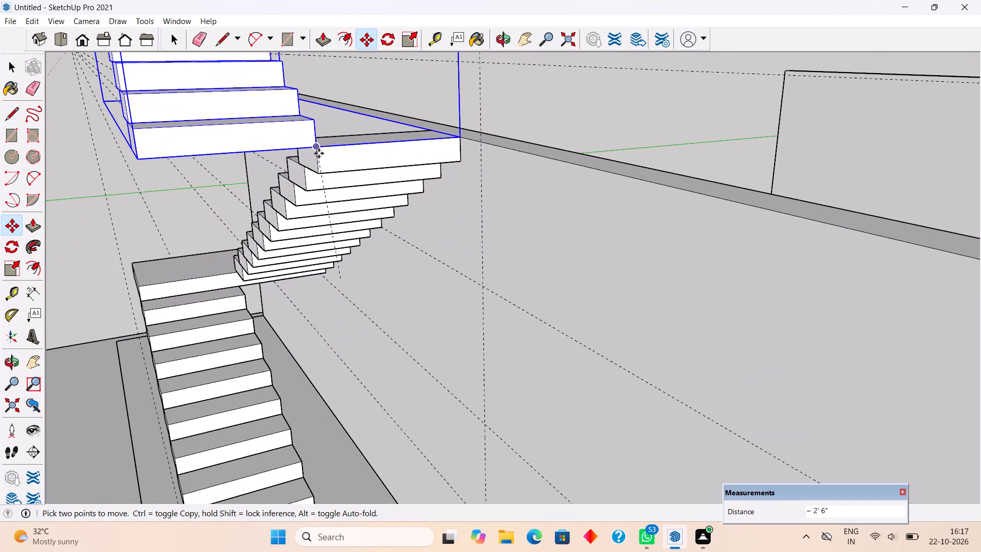
{"action": "left_click", "coordinate": [319, 153]}
Examine how the copied staircase lines up with the original staircase and the wall.
{"action": "middle_click_drag", "start_coordinate": [343, 183], "coordinate": [450, 271]}
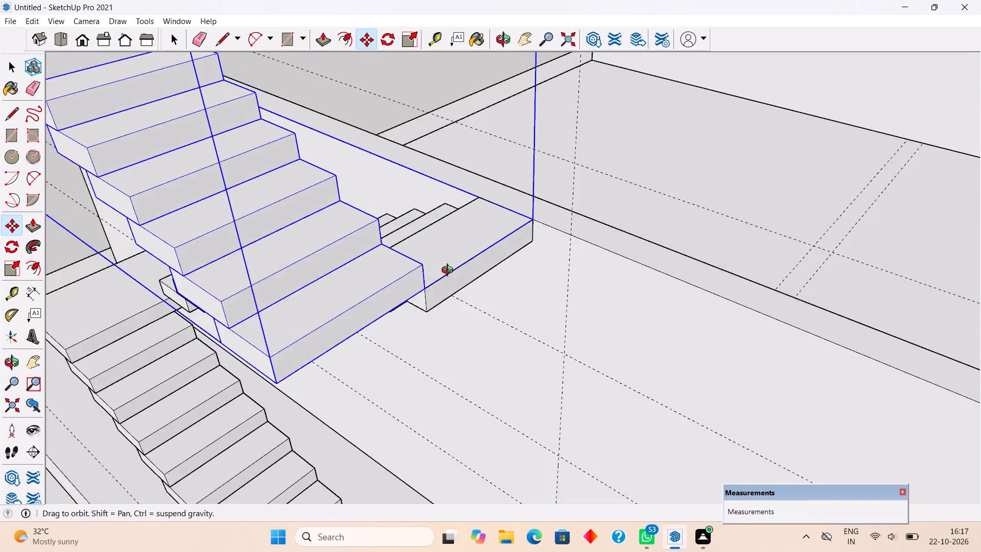
{"action": "middle_click_drag", "start_coordinate": [450, 271], "coordinate": [456, 273]}
{"action": "scroll", "coordinate": [456, 273], "scroll_direction": "down", "scroll_amount": 12}
{"action": "middle_click_drag", "start_coordinate": [493, 376], "coordinate": [569, 350]}
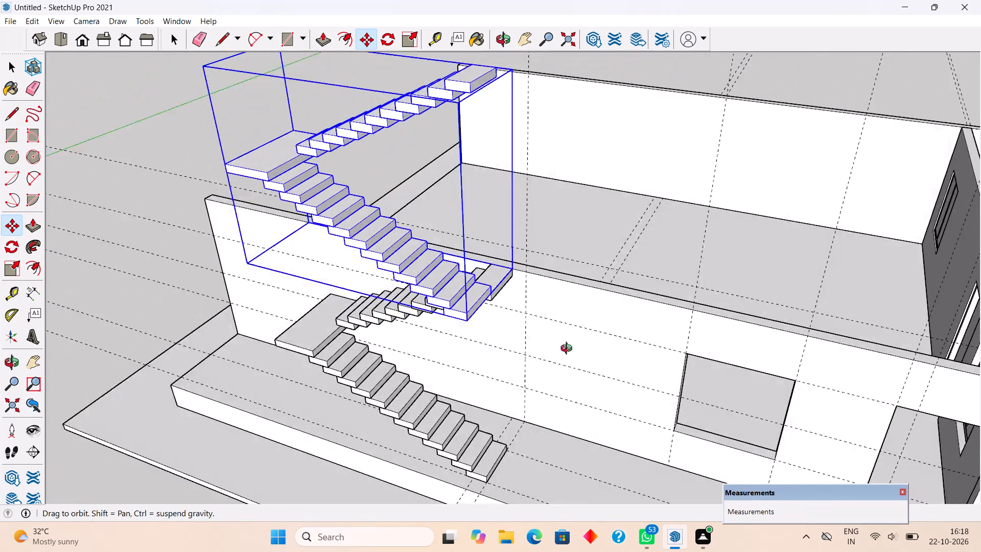
{"action": "middle_click_drag", "start_coordinate": [569, 350], "coordinate": [745, 282]}
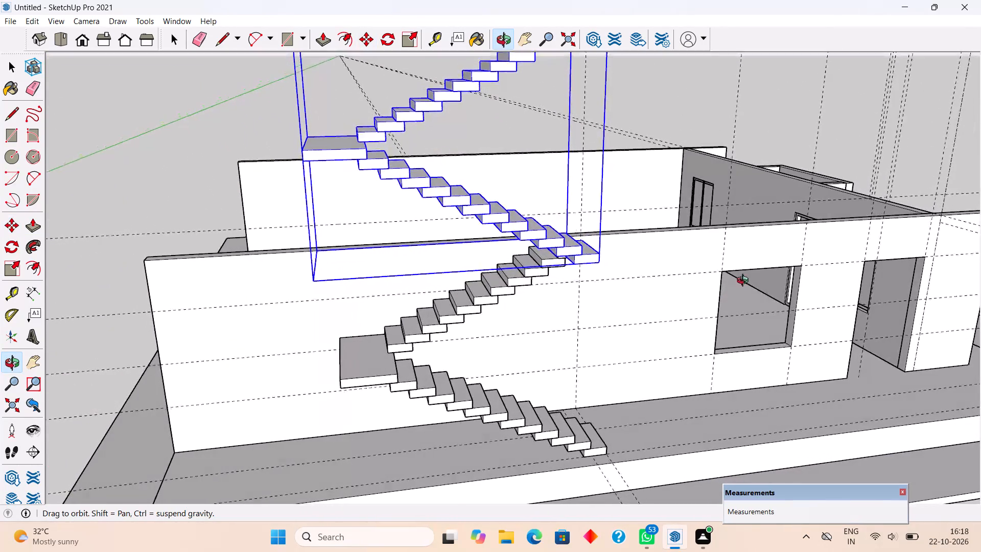
{"action": "middle_click_drag", "start_coordinate": [745, 282], "coordinate": [545, 311]}
{"action": "key", "text": "space"}
{"action": "scroll", "coordinate": [545, 311], "scroll_direction": "down", "scroll_amount": 5}
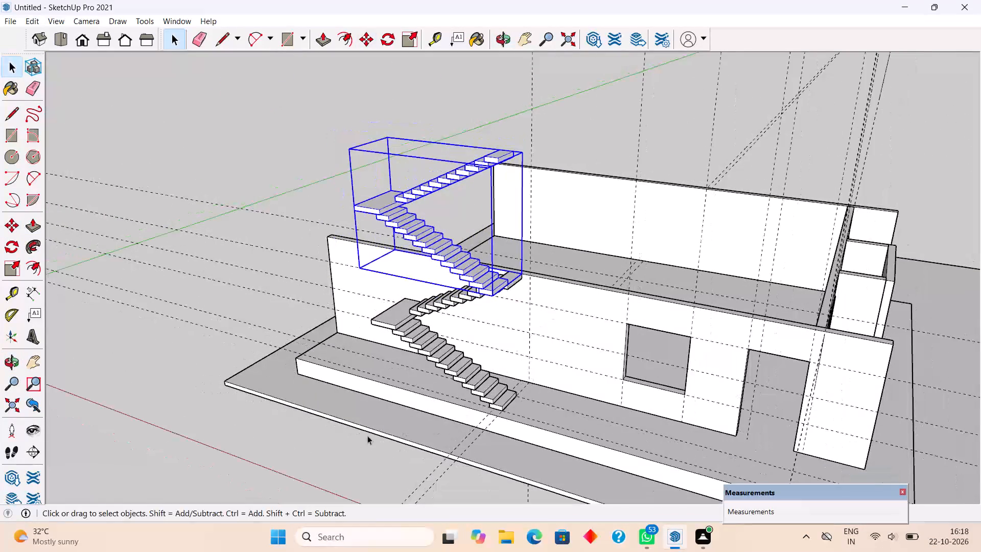
{"action": "left_click", "coordinate": [367, 436]}
Move the copied staircase down 6" so its lowest step sits level beside the original staircase's top step.
{"action": "scroll", "coordinate": [466, 297], "scroll_direction": "up", "scroll_amount": 6}
{"action": "scroll", "coordinate": [509, 290], "scroll_direction": "up", "scroll_amount": 4}
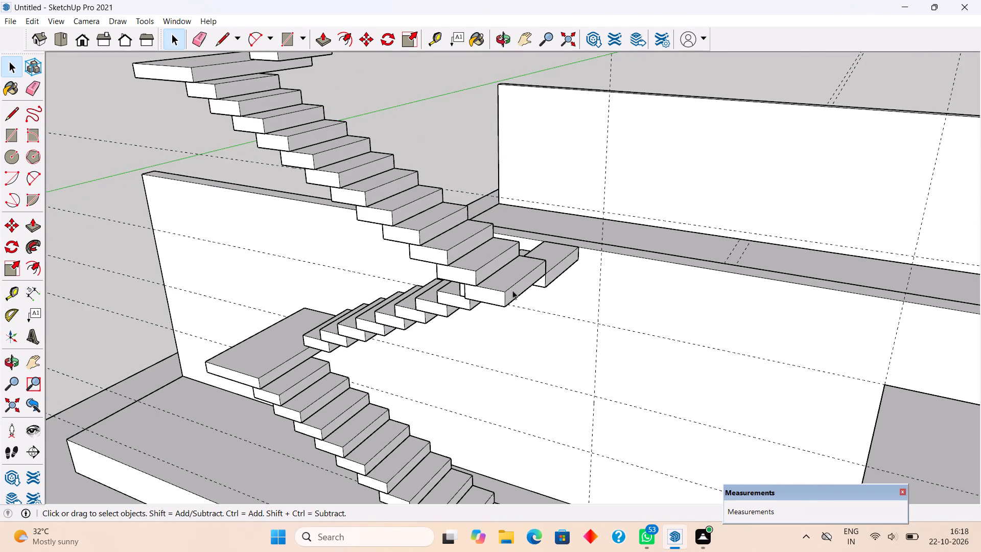
{"action": "left_click", "coordinate": [526, 278]}
{"action": "scroll", "coordinate": [524, 287], "scroll_direction": "up", "scroll_amount": 5}
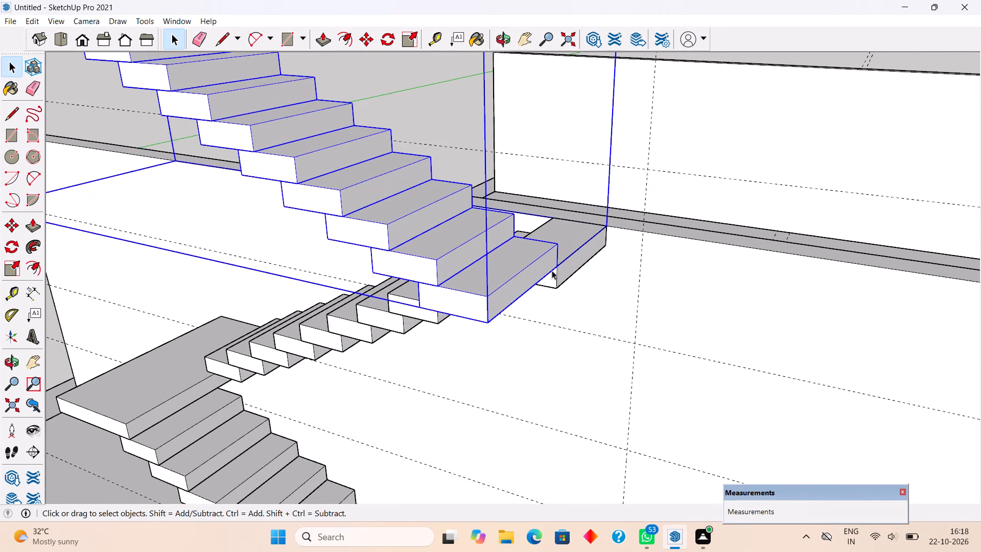
{"action": "scroll", "coordinate": [552, 270], "scroll_direction": "up", "scroll_amount": 3}
{"action": "key", "text": "m"}
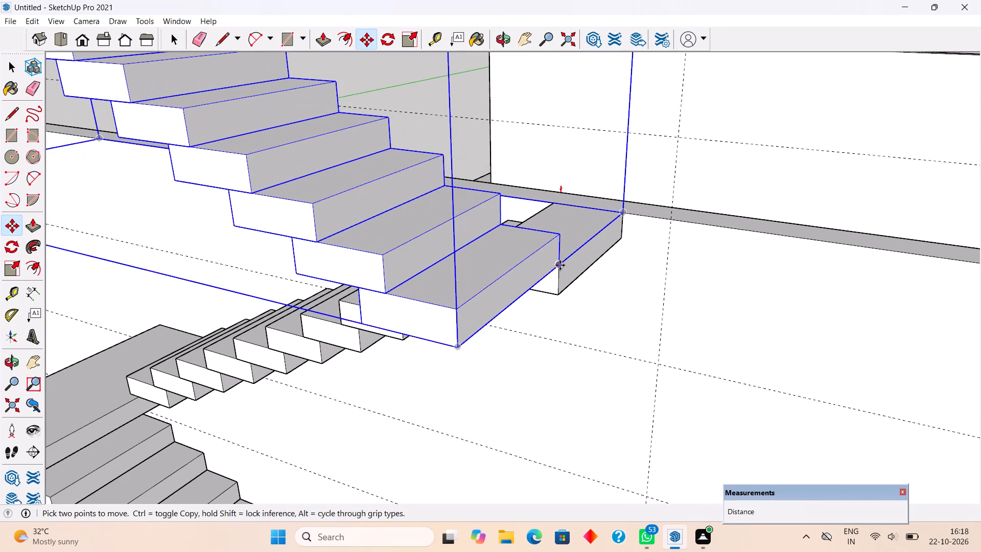
{"action": "left_click", "coordinate": [560, 265]}
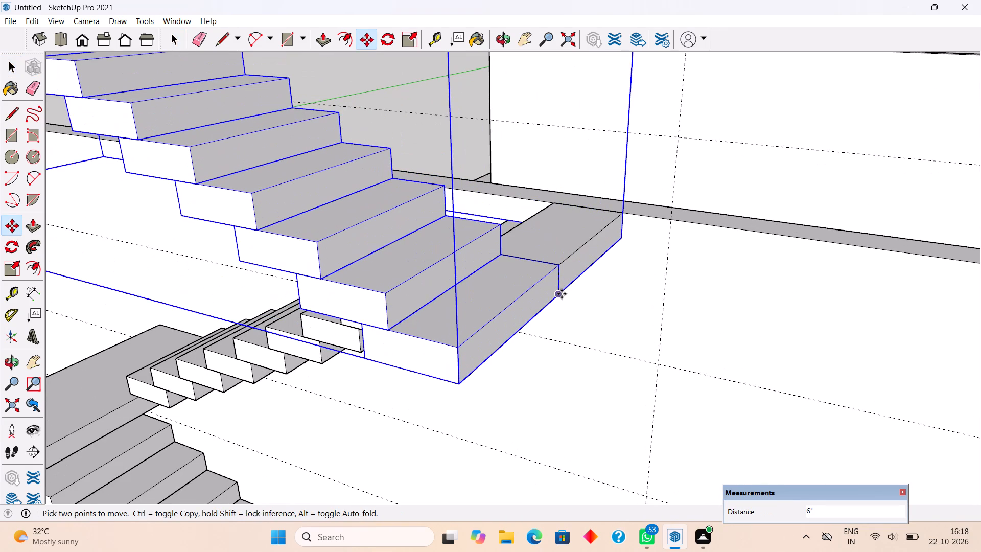
{"action": "left_click", "coordinate": [562, 294]}
{"action": "left_click", "coordinate": [562, 294]}
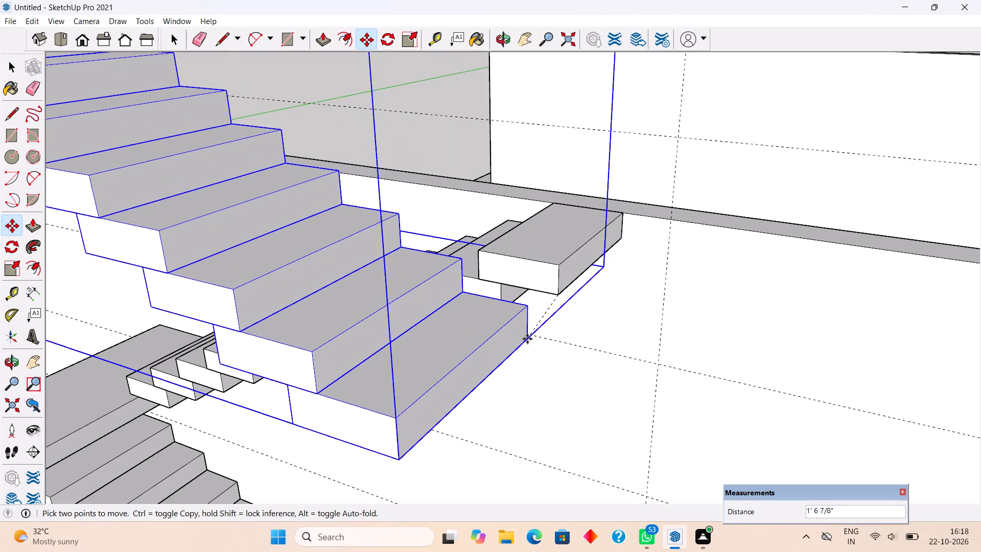
{"action": "key", "text": "space"}
Shift the copied staircase forward and down so its second step's bottom front corner meets the bottom front corner of the original's top step.
{"action": "middle_click_drag", "start_coordinate": [594, 291], "coordinate": [302, 339]}
{"action": "middle_click_drag", "start_coordinate": [381, 235], "coordinate": [344, 276]}
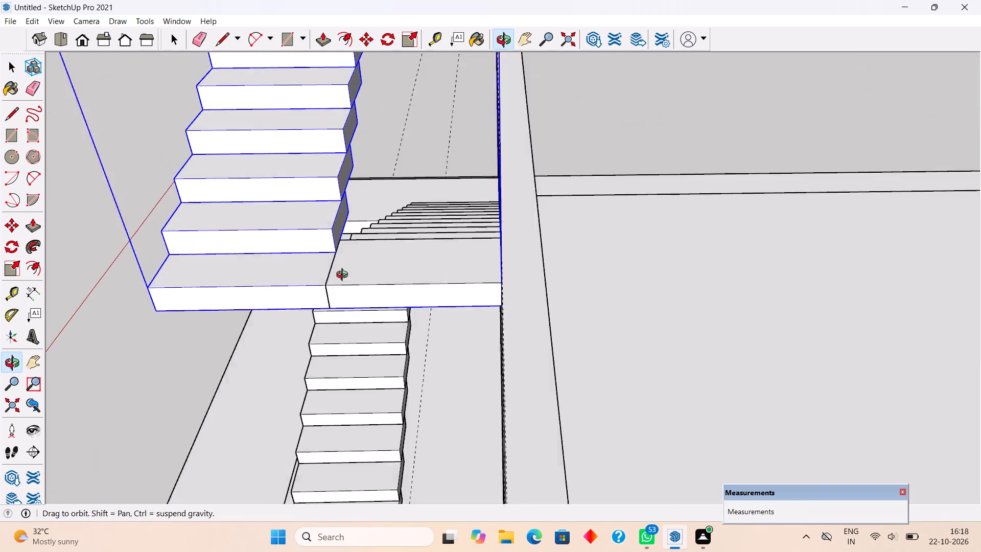
{"action": "middle_click_drag", "start_coordinate": [344, 276], "coordinate": [258, 308]}
{"action": "scroll", "coordinate": [310, 240], "scroll_direction": "up", "scroll_amount": 5}
{"action": "left_click", "coordinate": [286, 240]}
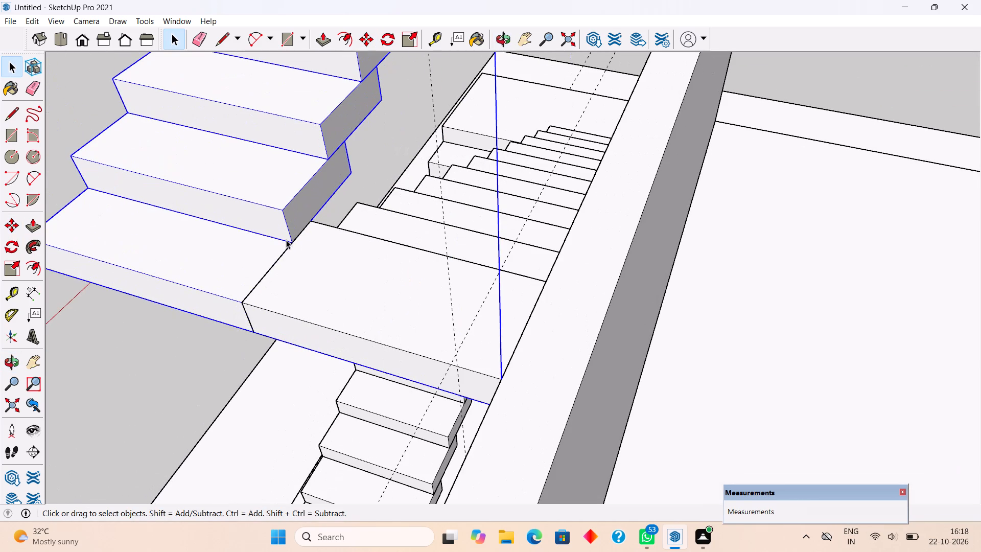
{"action": "key", "text": "m"}
{"action": "left_click", "coordinate": [295, 244]}
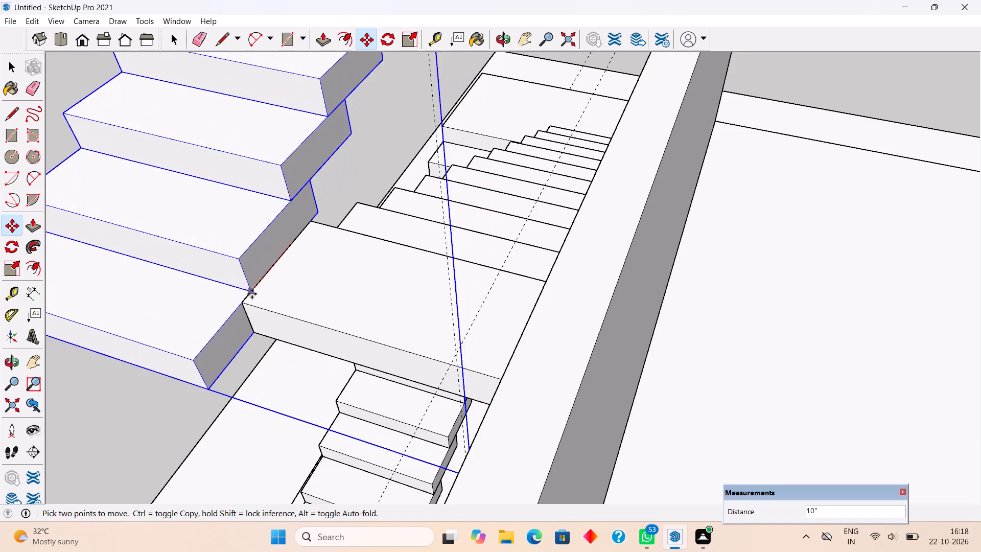
{"action": "left_click", "coordinate": [248, 302]}
{"action": "left_click", "coordinate": [242, 303]}
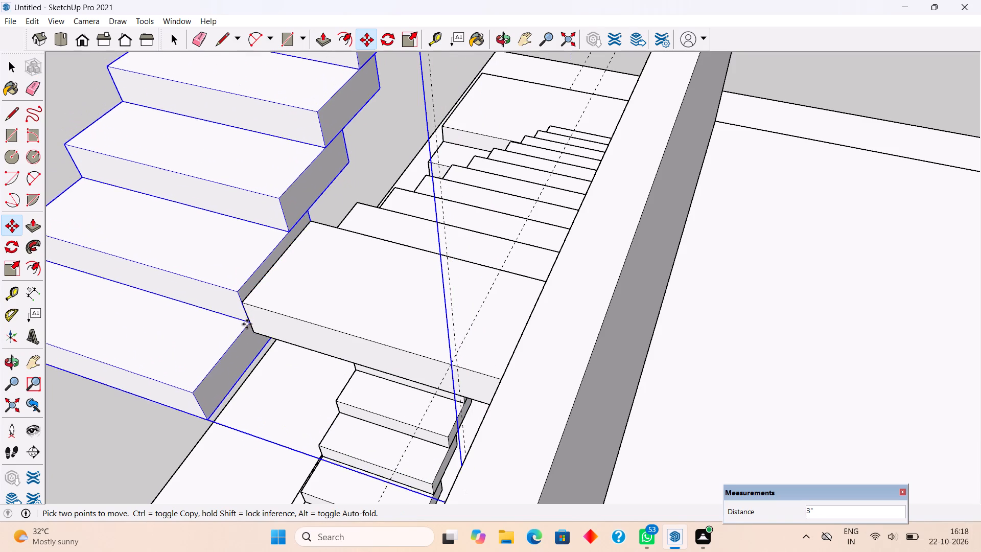
{"action": "left_click", "coordinate": [249, 328]}
{"action": "key", "text": "space"}
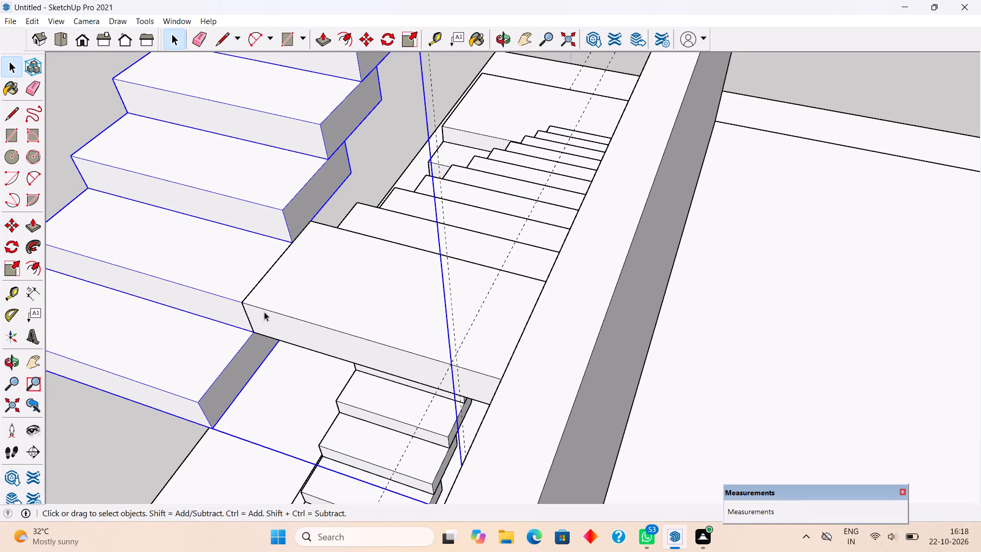
Move the copied staircase about 7 3/4" so its lowest step's bottom rear corner meets the bottom front corner of the original's top step.
{"action": "scroll", "coordinate": [393, 250], "scroll_direction": "down", "scroll_amount": 8}
{"action": "middle_click_drag", "start_coordinate": [398, 293], "coordinate": [506, 215]}
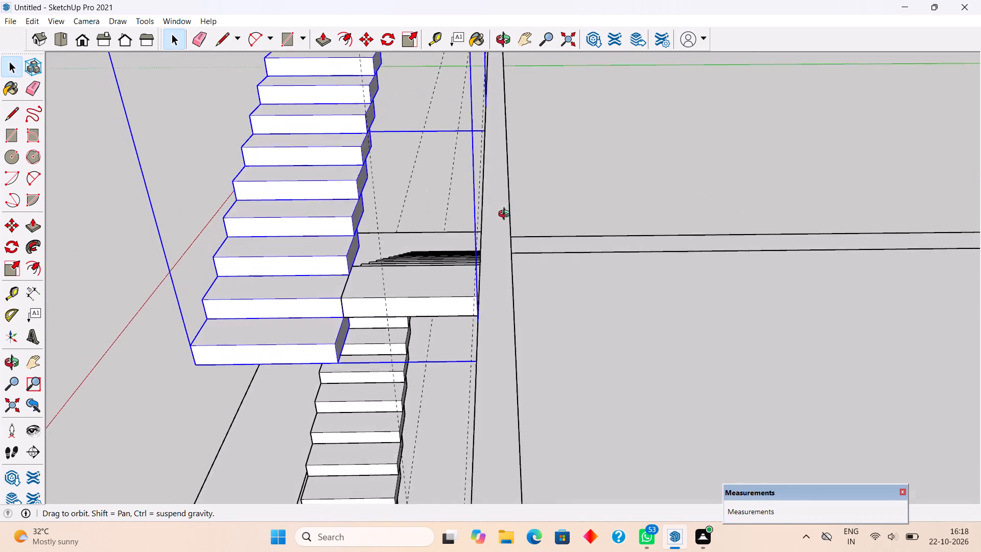
{"action": "middle_click_drag", "start_coordinate": [506, 215], "coordinate": [659, 191]}
{"action": "scroll", "coordinate": [518, 326], "scroll_direction": "down", "scroll_amount": 1}
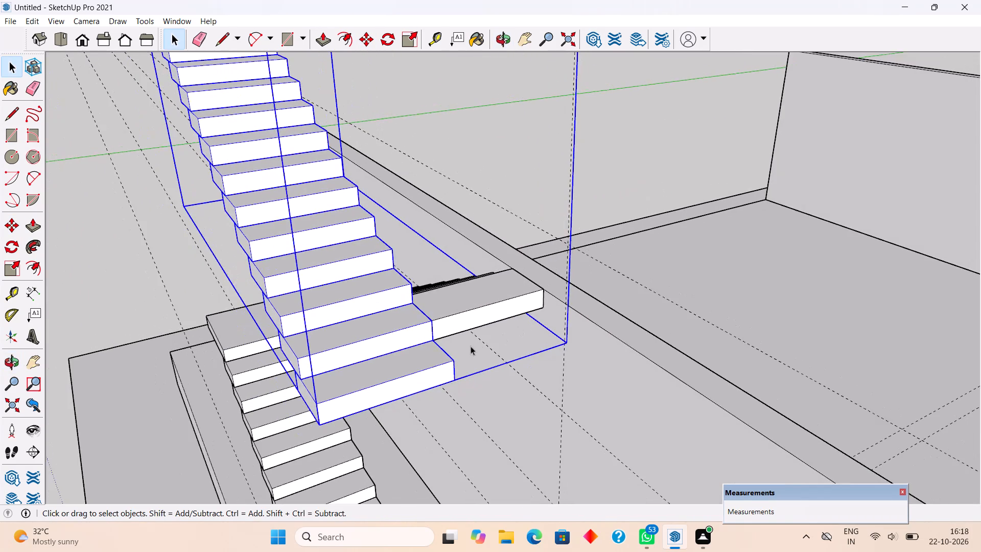
{"action": "middle_click_drag", "start_coordinate": [461, 314], "coordinate": [461, 282]}
{"action": "middle_click_drag", "start_coordinate": [429, 310], "coordinate": [265, 288]}
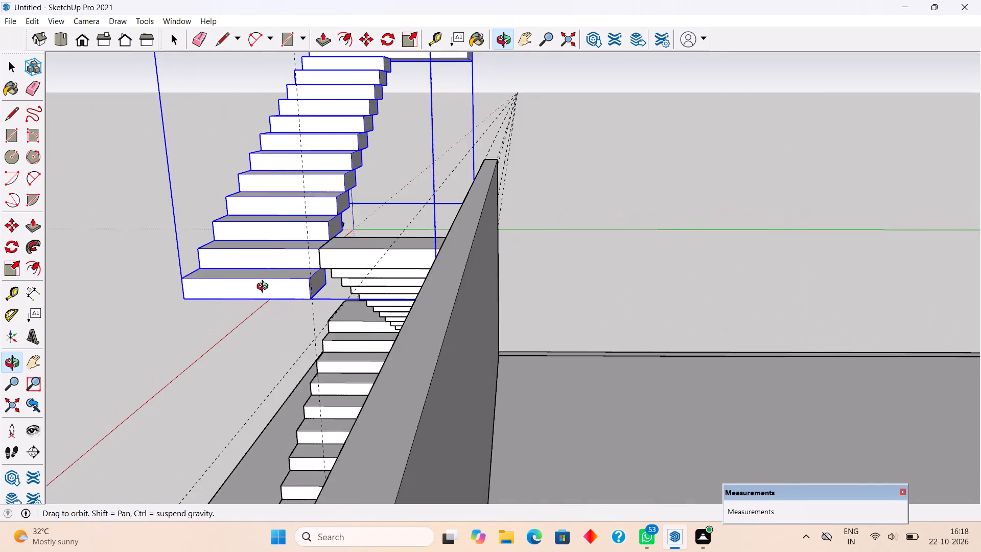
{"action": "middle_click_drag", "start_coordinate": [265, 288], "coordinate": [256, 291]}
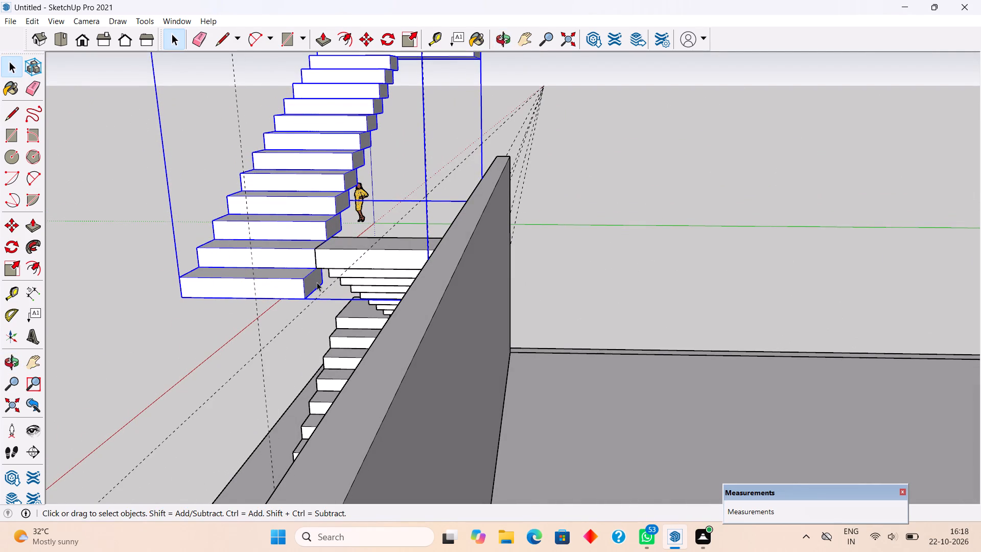
{"action": "scroll", "coordinate": [315, 279], "scroll_direction": "up", "scroll_amount": 6}
{"action": "scroll", "coordinate": [311, 277], "scroll_direction": "down", "scroll_amount": 2}
{"action": "scroll", "coordinate": [311, 277], "scroll_direction": "up", "scroll_amount": 4}
{"action": "key", "text": "m"}
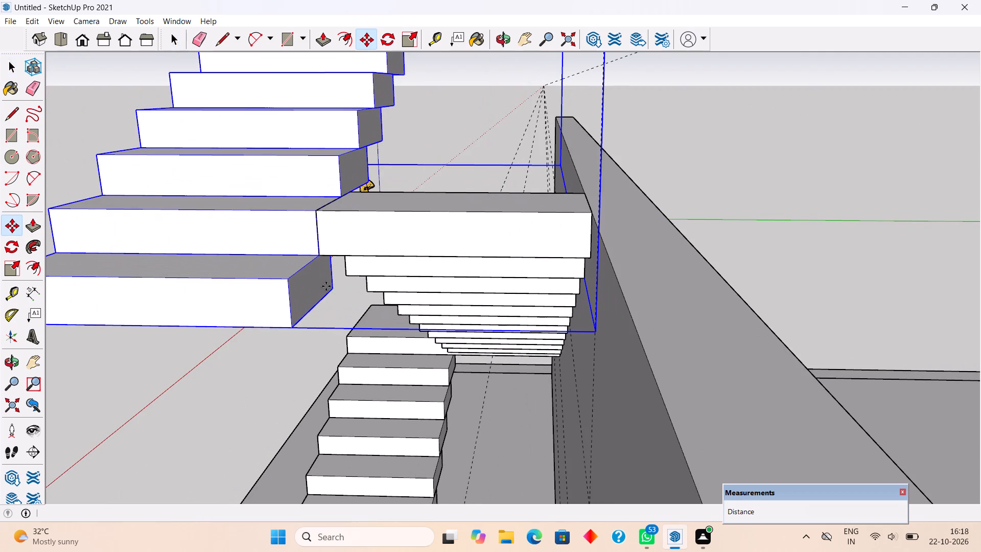
{"action": "left_click", "coordinate": [334, 289]}
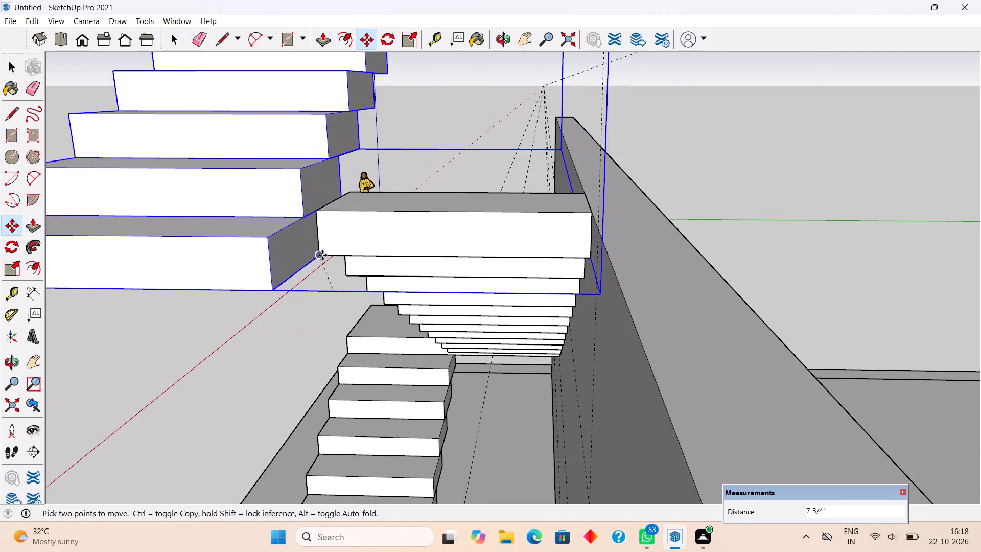
{"action": "left_click", "coordinate": [322, 255]}
{"action": "scroll", "coordinate": [323, 255], "scroll_direction": "down", "scroll_amount": 9}
{"action": "key", "text": "space"}
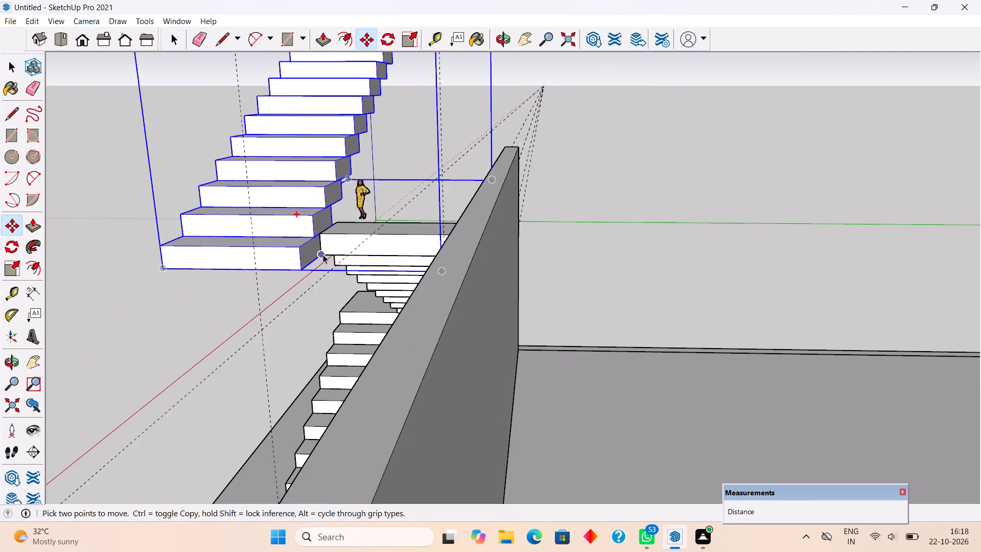
{"action": "scroll", "coordinate": [323, 255], "scroll_direction": "down", "scroll_amount": 6}
{"action": "left_click", "coordinate": [181, 211]}
Examine how the stacked staircases meet each other and sit against the house's side wall.
{"action": "middle_click_drag", "start_coordinate": [233, 248], "coordinate": [488, 254]}
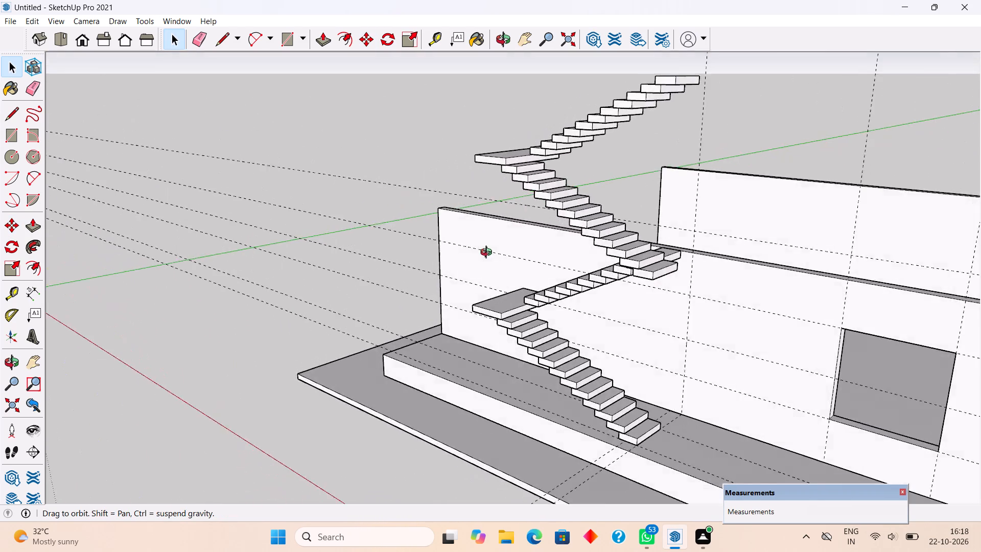
{"action": "middle_click_drag", "start_coordinate": [488, 254], "coordinate": [488, 253]}
{"action": "scroll", "coordinate": [488, 253], "scroll_direction": "down", "scroll_amount": 4}
{"action": "scroll", "coordinate": [411, 243], "scroll_direction": "down", "scroll_amount": 4}
{"action": "middle_click_drag", "start_coordinate": [474, 362], "coordinate": [762, 263]}
{"action": "scroll", "coordinate": [682, 264], "scroll_direction": "up", "scroll_amount": 4}
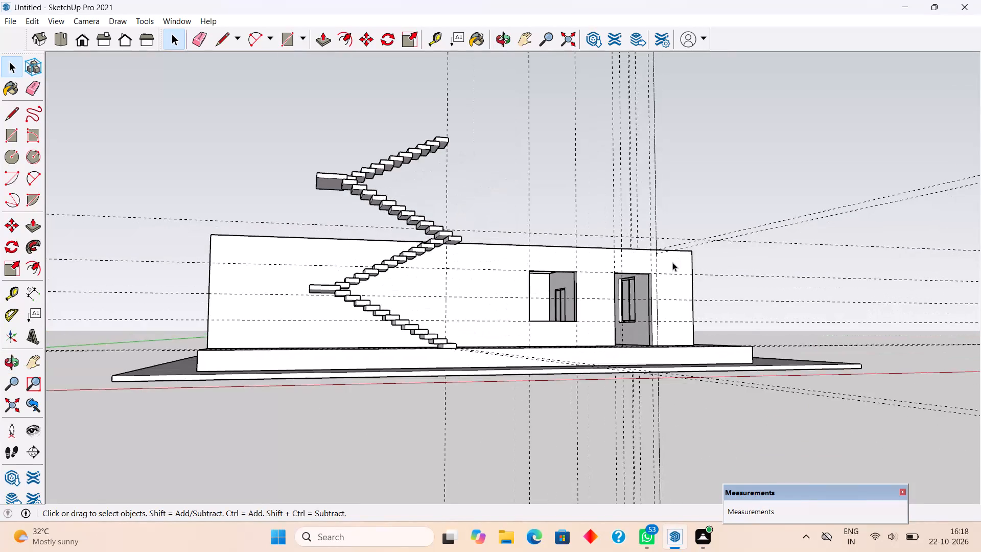
{"action": "middle_click_drag", "start_coordinate": [663, 261], "coordinate": [628, 332]}
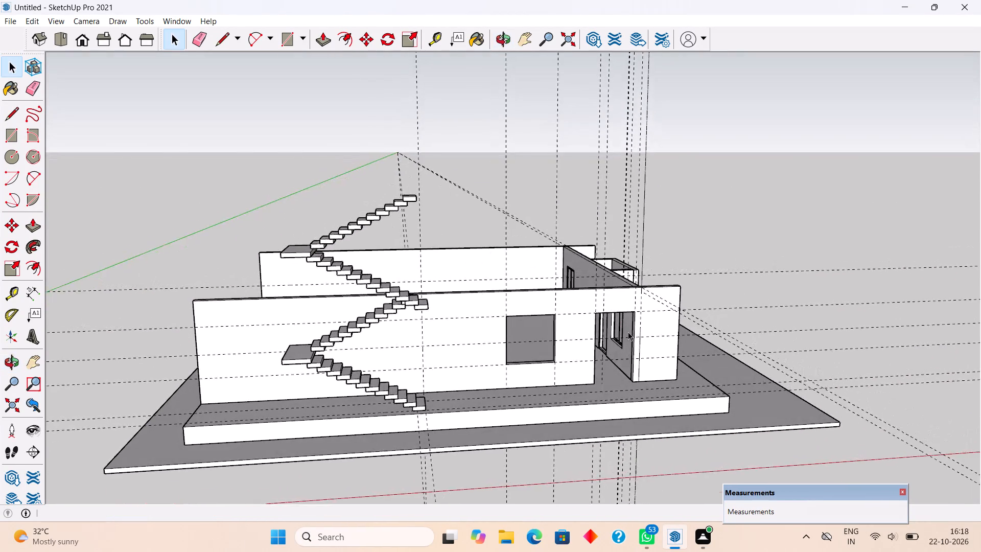
{"action": "scroll", "coordinate": [628, 332], "scroll_direction": "up", "scroll_amount": 2}
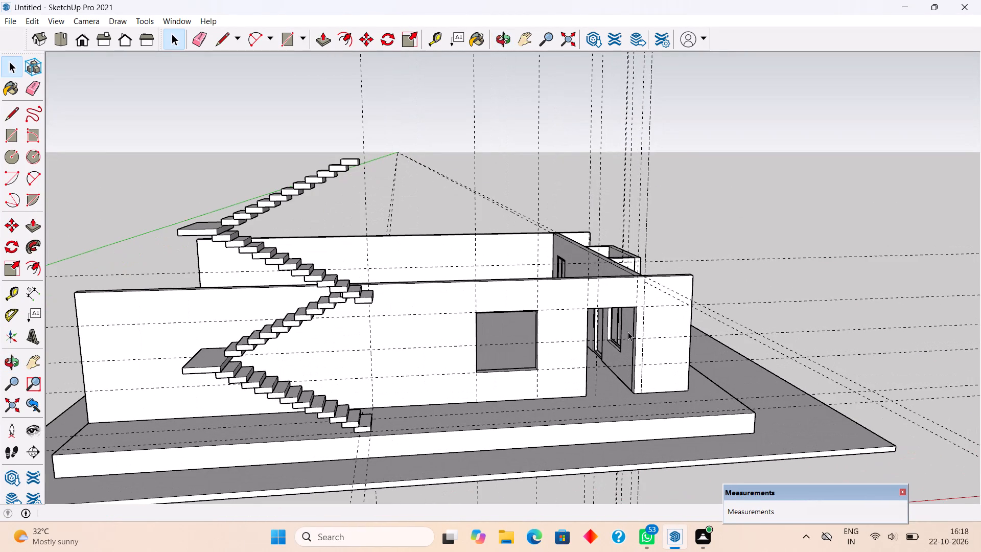
{"action": "scroll", "coordinate": [627, 332], "scroll_direction": "up", "scroll_amount": 4}
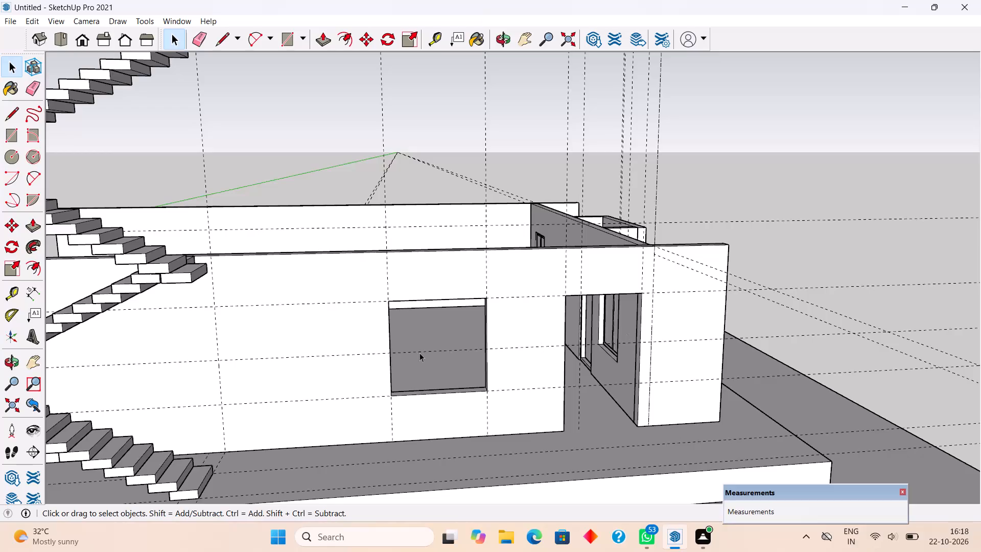
{"action": "middle_click_drag", "start_coordinate": [180, 290], "coordinate": [135, 350]}
{"action": "scroll", "coordinate": [142, 329], "scroll_direction": "up", "scroll_amount": 4}
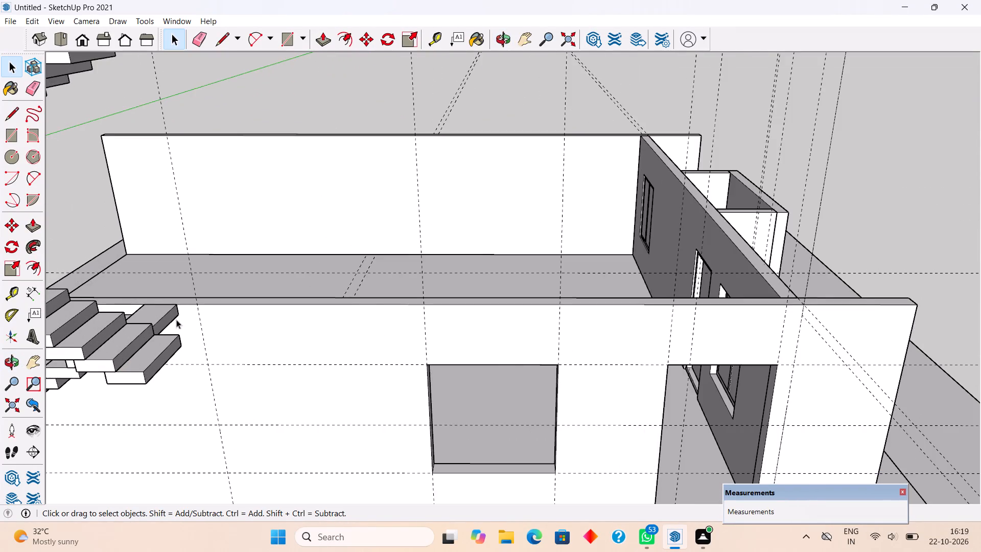
{"action": "scroll", "coordinate": [194, 331], "scroll_direction": "up", "scroll_amount": 2}
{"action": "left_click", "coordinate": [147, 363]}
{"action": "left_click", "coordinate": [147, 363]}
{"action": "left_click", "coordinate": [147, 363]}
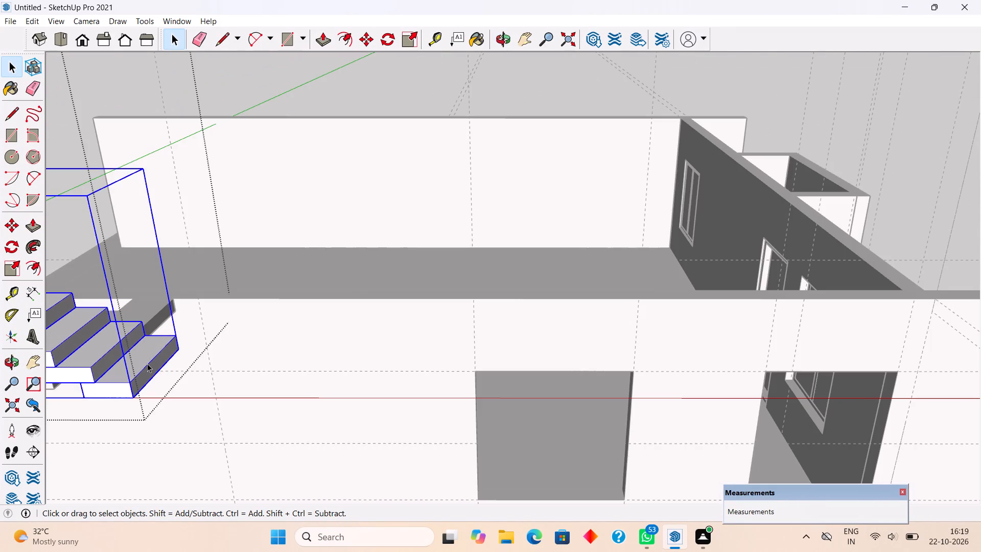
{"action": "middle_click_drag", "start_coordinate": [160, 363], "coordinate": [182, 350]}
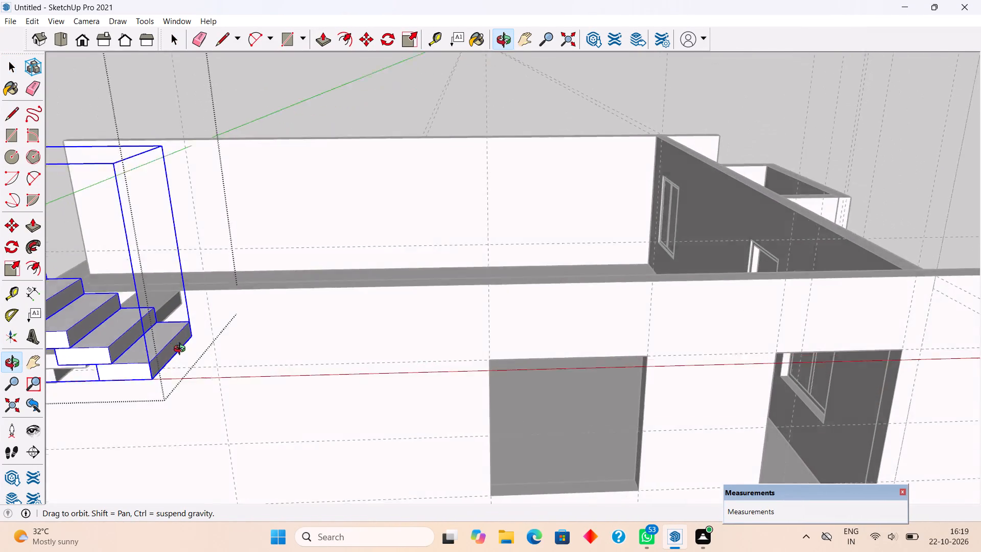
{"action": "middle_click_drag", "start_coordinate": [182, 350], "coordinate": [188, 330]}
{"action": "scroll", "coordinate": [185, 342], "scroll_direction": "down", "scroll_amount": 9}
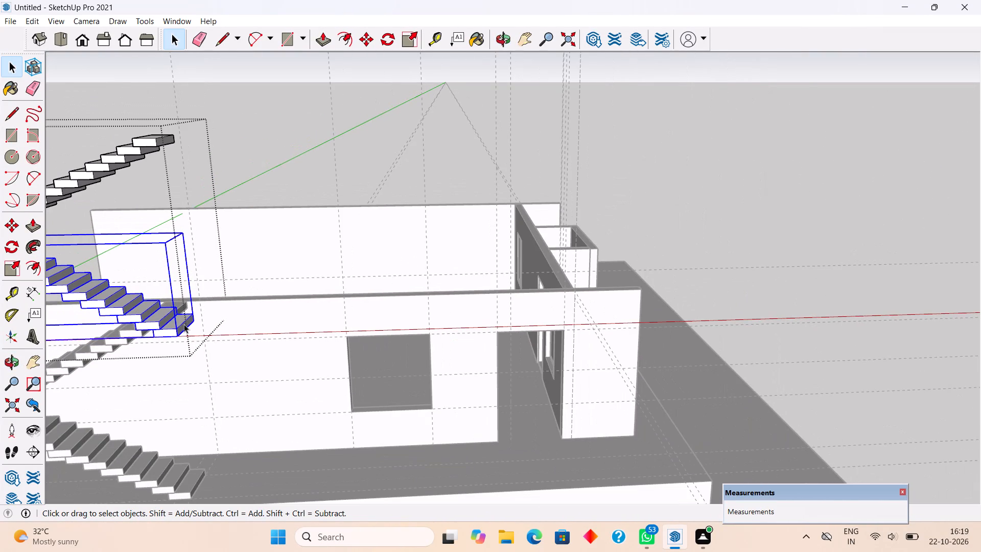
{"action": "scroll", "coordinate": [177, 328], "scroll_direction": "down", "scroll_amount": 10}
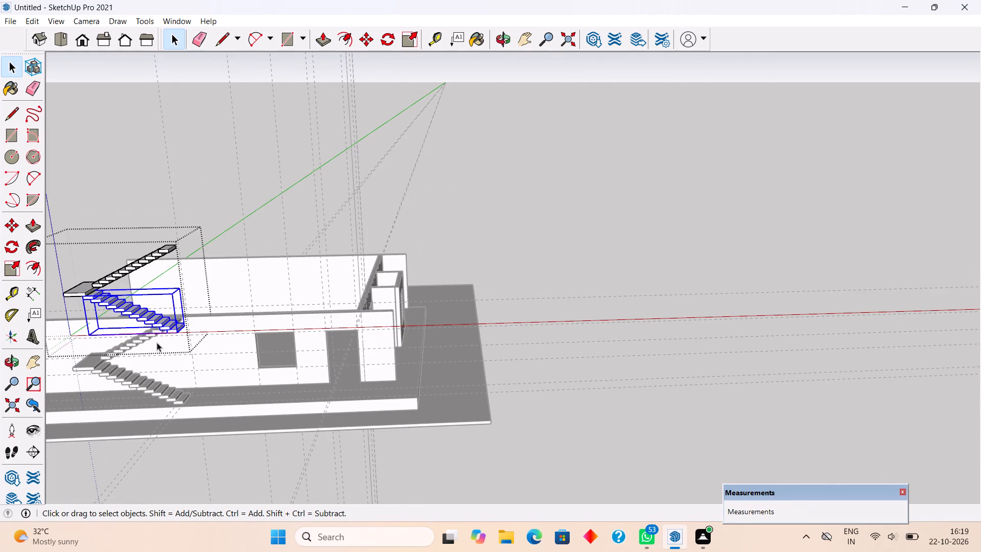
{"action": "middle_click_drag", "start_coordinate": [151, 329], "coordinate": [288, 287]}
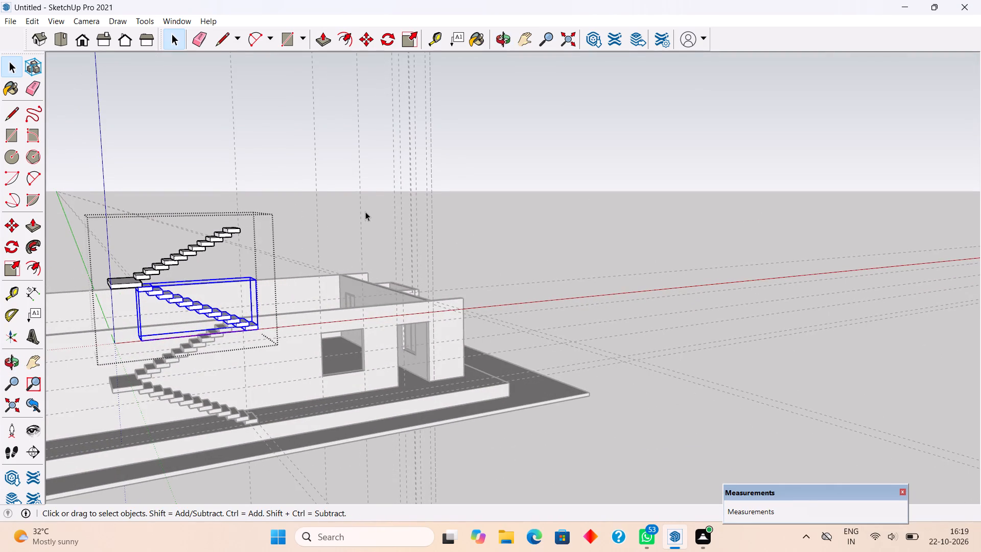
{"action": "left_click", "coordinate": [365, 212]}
Delete all construction guides from the house model.
{"action": "middle_click_drag", "start_coordinate": [405, 329], "coordinate": [316, 326]}
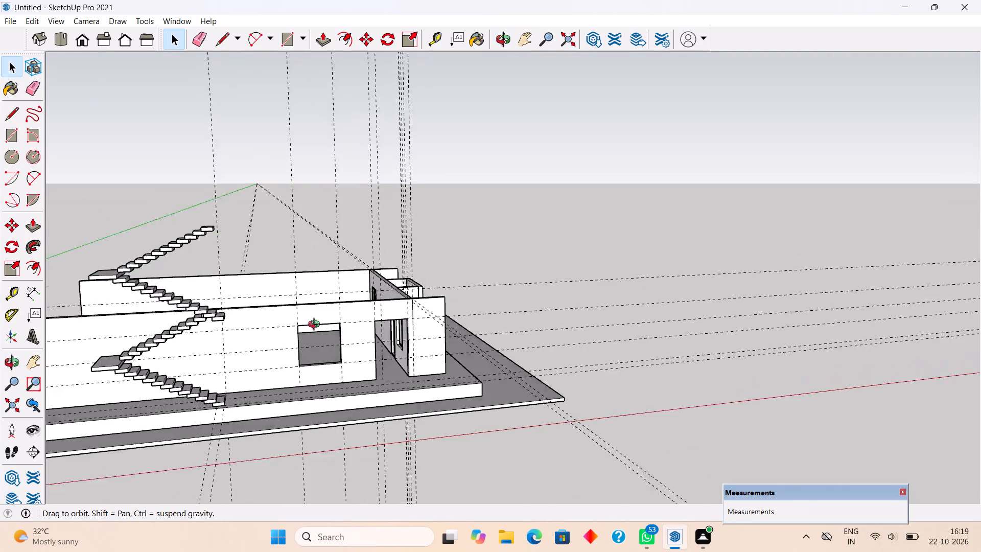
{"action": "middle_click_drag", "start_coordinate": [316, 326], "coordinate": [298, 316]}
{"action": "scroll", "coordinate": [298, 316], "scroll_direction": "up", "scroll_amount": 3}
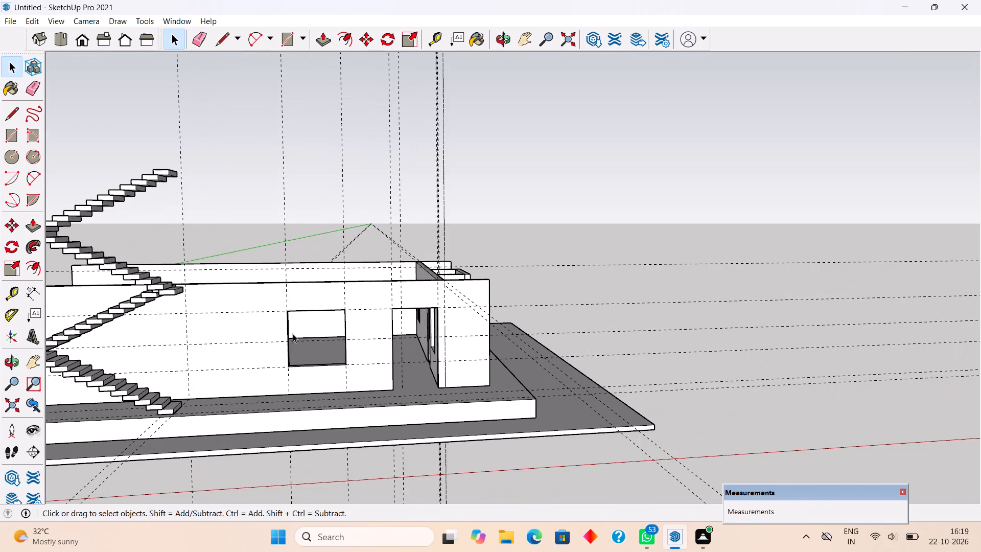
{"action": "left_click", "coordinate": [35, 15]}
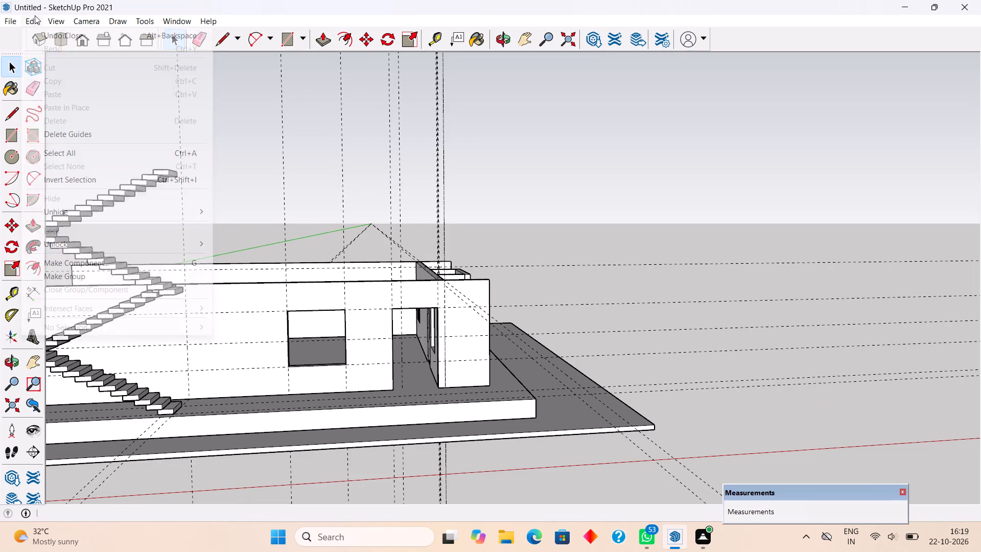
{"action": "left_click", "coordinate": [61, 130]}
Examine the house and the two stacked staircases from several angles without the guides.
{"action": "scroll", "coordinate": [137, 164], "scroll_direction": "down", "scroll_amount": 14}
{"action": "scroll", "coordinate": [75, 202], "scroll_direction": "up", "scroll_amount": 7}
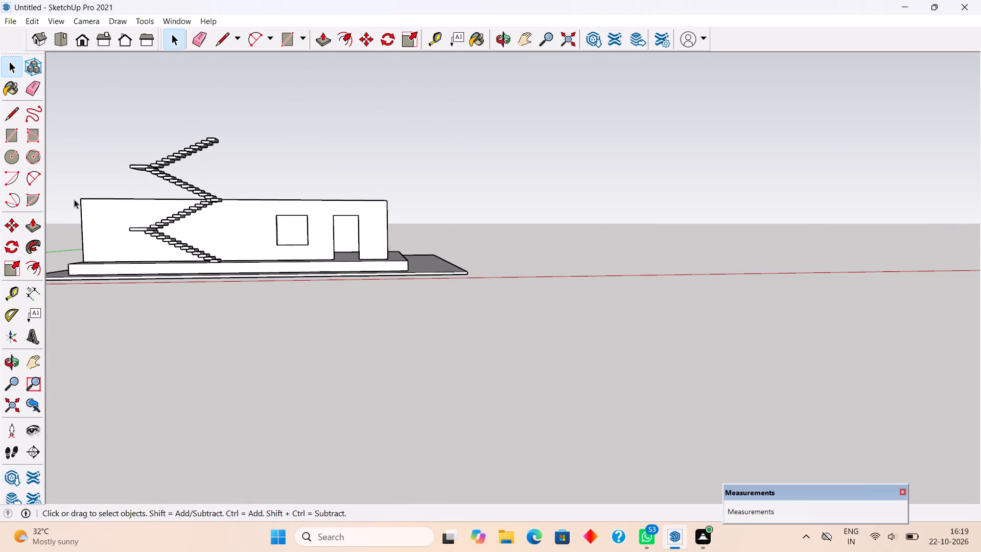
{"action": "scroll", "coordinate": [74, 199], "scroll_direction": "up", "scroll_amount": 10}
{"action": "middle_click_drag", "start_coordinate": [157, 262], "coordinate": [221, 243]}
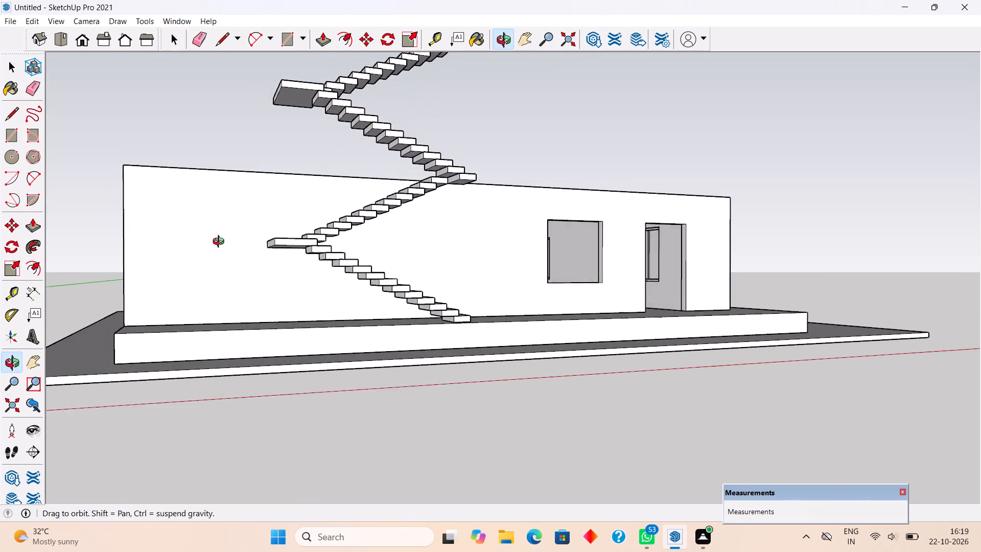
{"action": "middle_click_drag", "start_coordinate": [221, 243], "coordinate": [272, 285]}
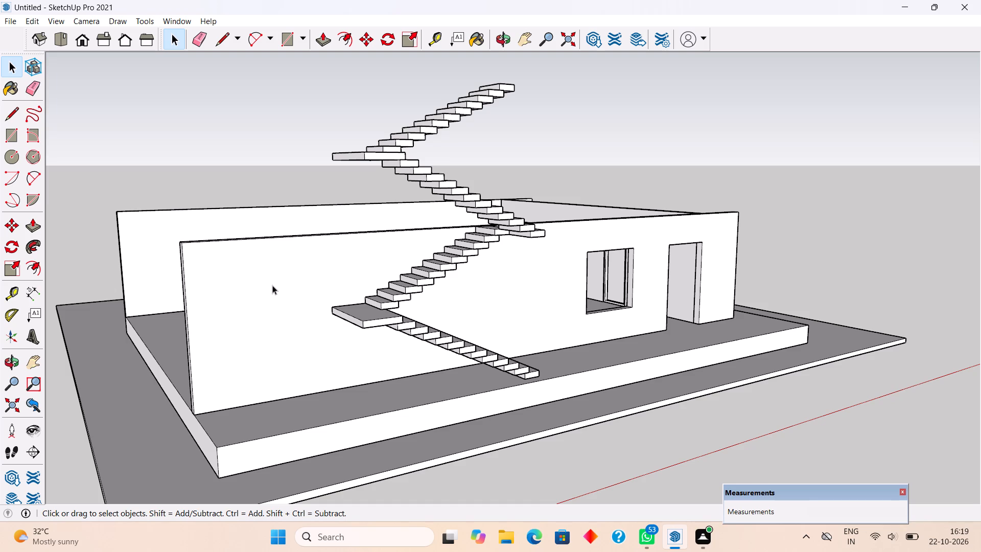
{"action": "middle_click_drag", "start_coordinate": [277, 308], "coordinate": [238, 341]}
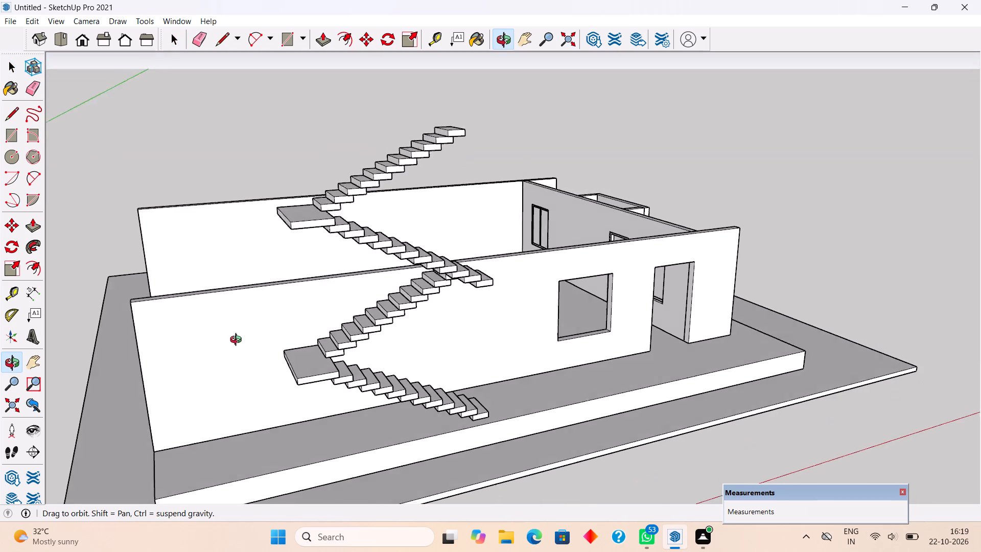
Place a guide through the lowest step's outer corner parallel to the plinth's long edge, plus another 9" outward from it.
{"action": "middle_click_drag", "start_coordinate": [238, 341], "coordinate": [242, 332]}
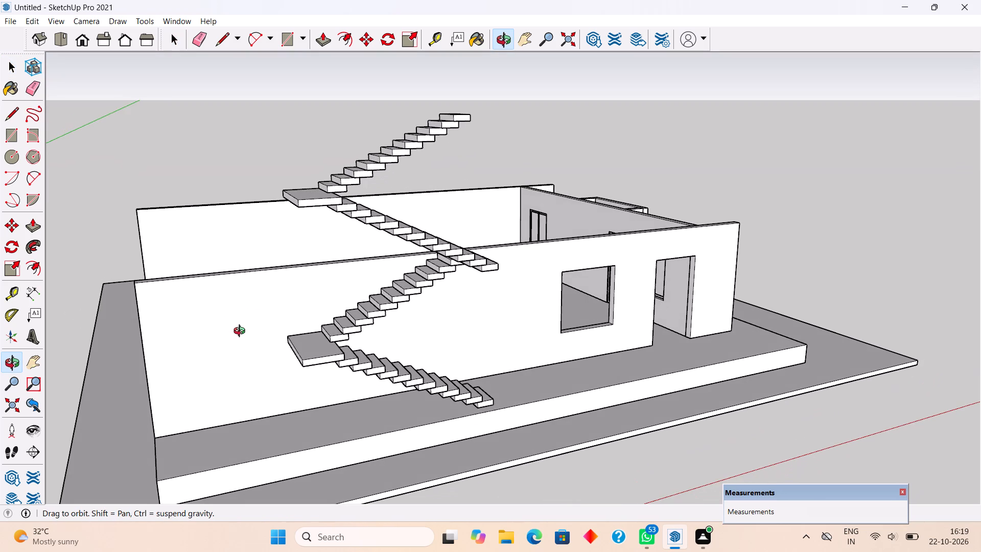
{"action": "middle_click_drag", "start_coordinate": [242, 332], "coordinate": [240, 344]}
{"action": "scroll", "coordinate": [474, 444], "scroll_direction": "up", "scroll_amount": 5}
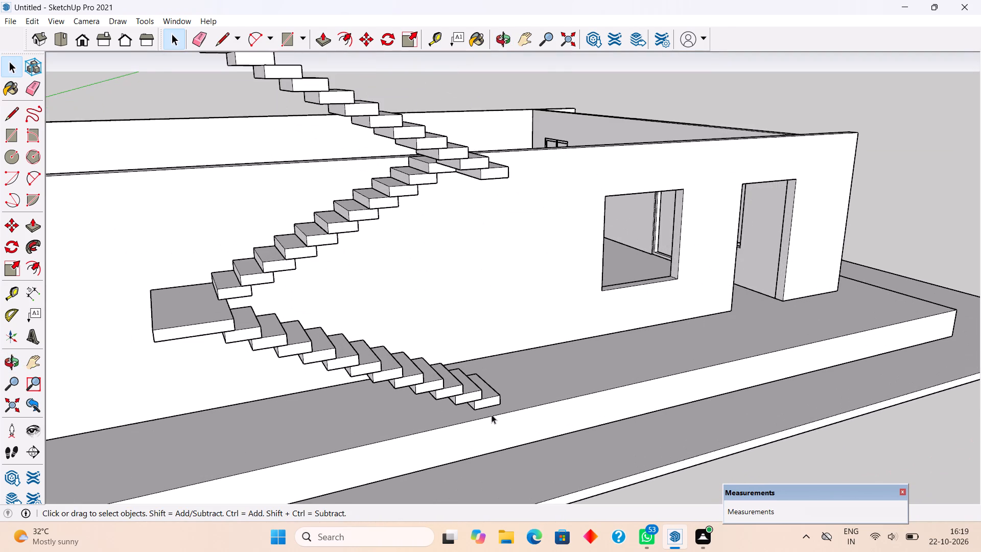
{"action": "middle_click_drag", "start_coordinate": [492, 415], "coordinate": [497, 445]}
{"action": "key", "text": "t"}
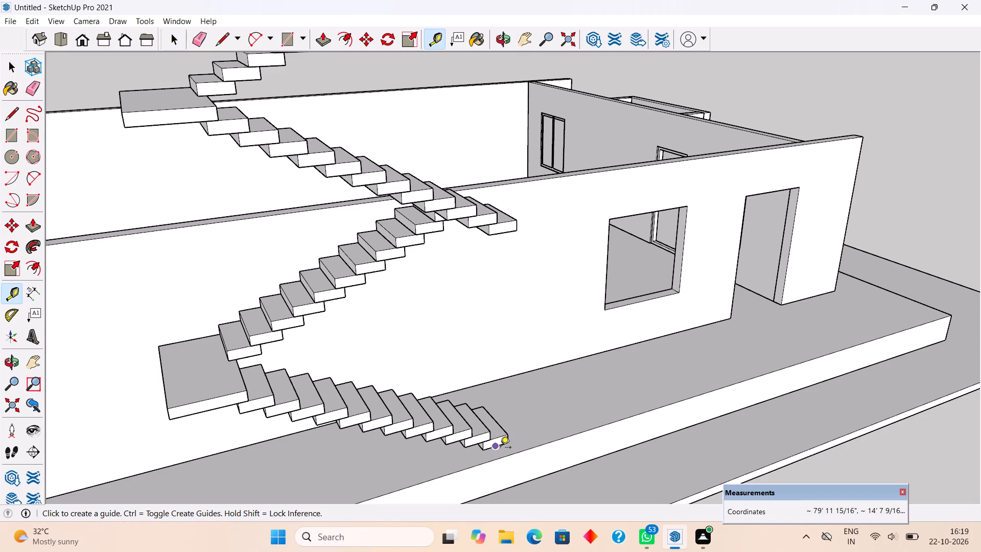
{"action": "left_click", "coordinate": [500, 447]}
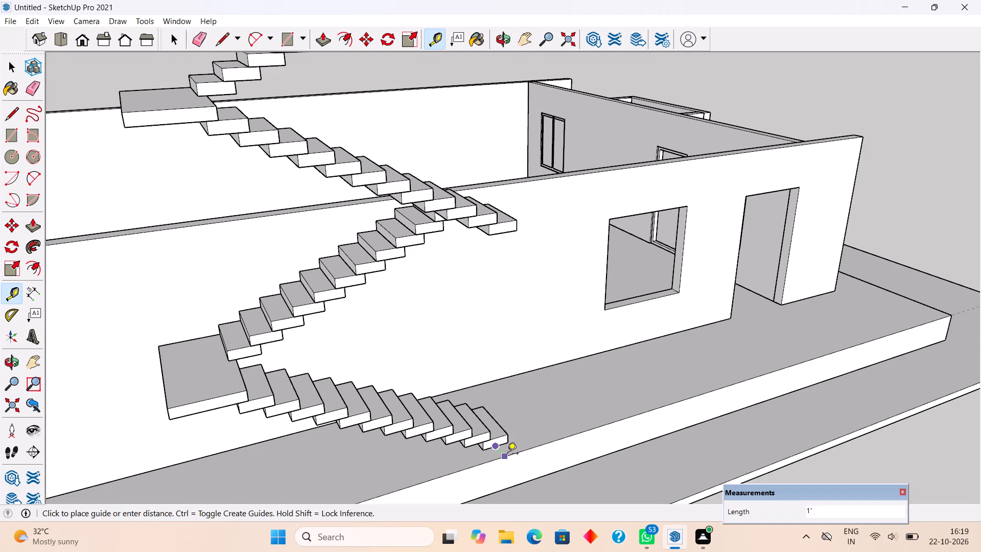
{"action": "left_click", "coordinate": [502, 445]}
{"action": "left_click", "coordinate": [540, 434]}
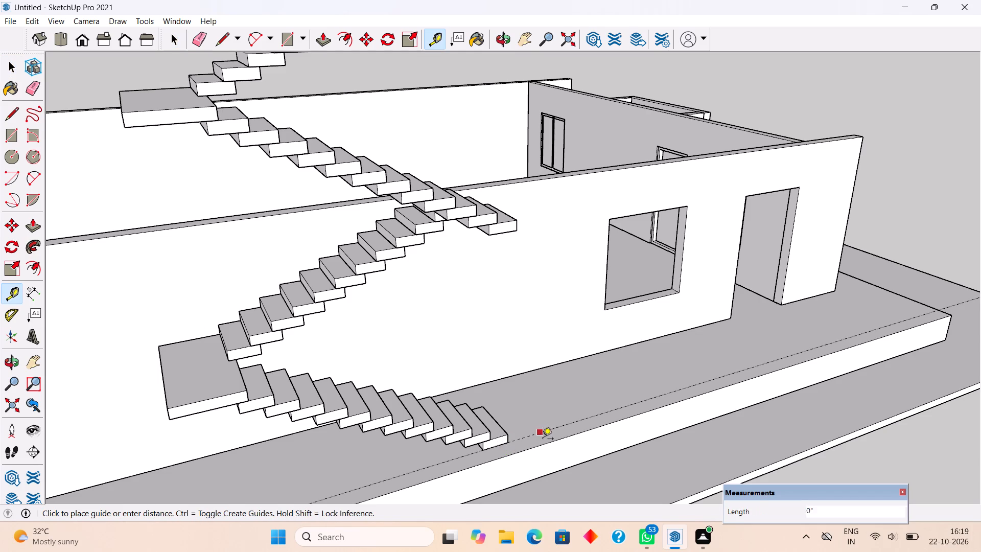
{"action": "type", "text": "9\""}
{"action": "key", "text": "Return"}
Place a vertical guide on the side wall at the lower landing's corner and a guide across the plinth from its foot.
{"action": "scroll", "coordinate": [544, 444], "scroll_direction": "down", "scroll_amount": 5}
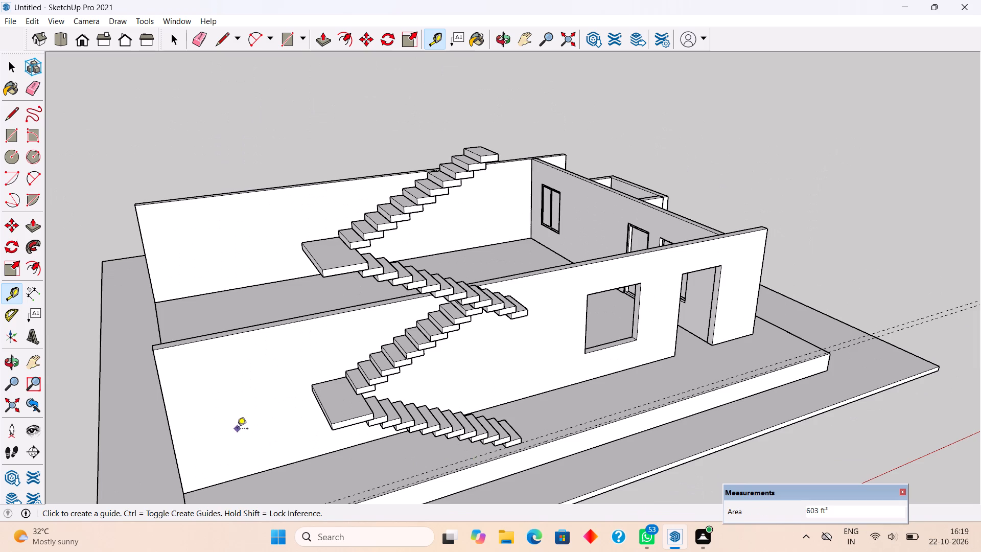
{"action": "left_click", "coordinate": [176, 444]}
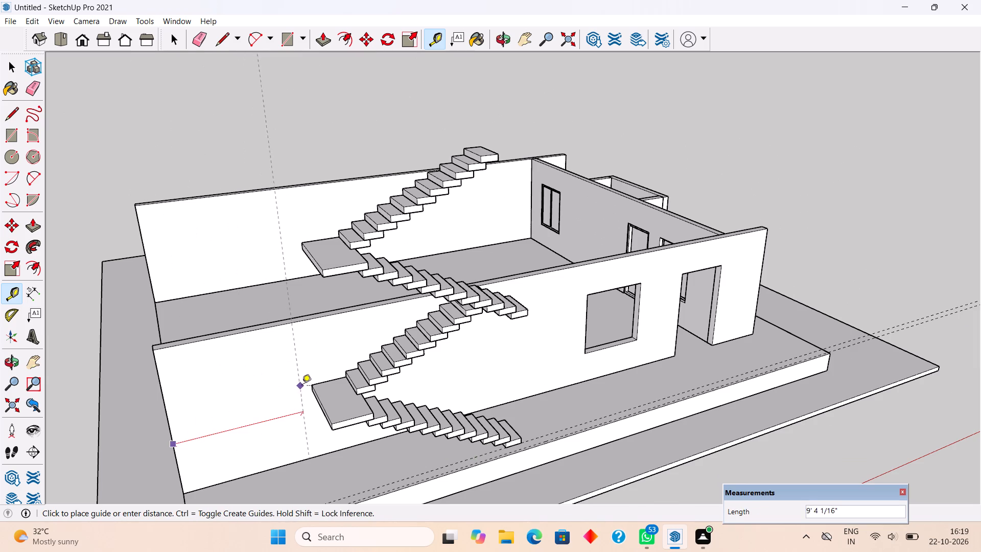
{"action": "left_click", "coordinate": [310, 386]}
{"action": "middle_click_drag", "start_coordinate": [373, 441], "coordinate": [369, 420]}
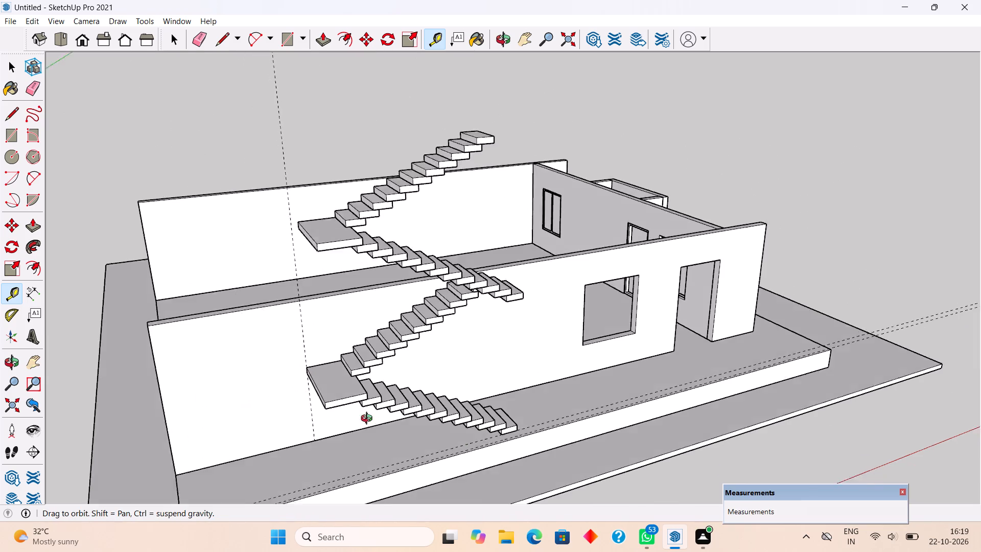
{"action": "middle_click_drag", "start_coordinate": [369, 420], "coordinate": [338, 345]}
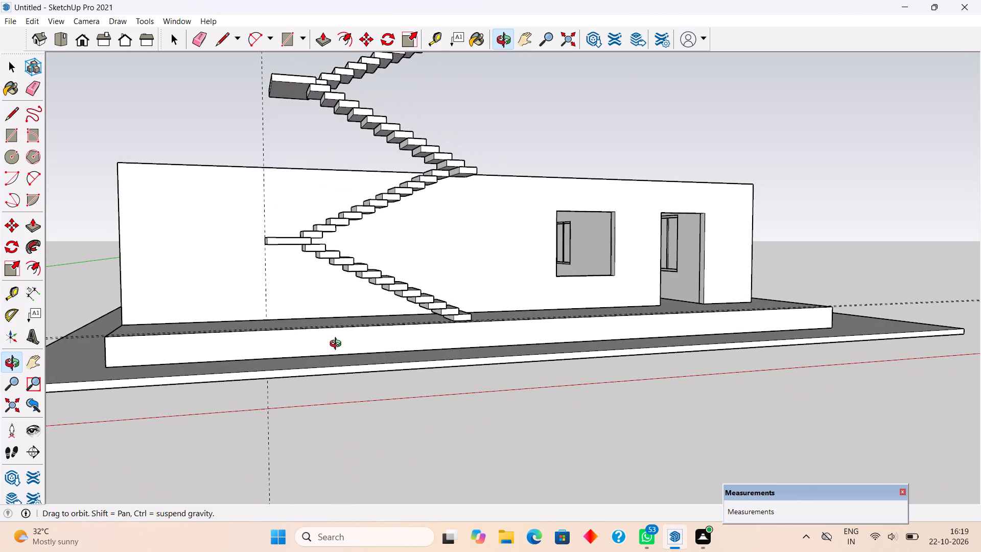
{"action": "middle_click_drag", "start_coordinate": [338, 345], "coordinate": [338, 355]}
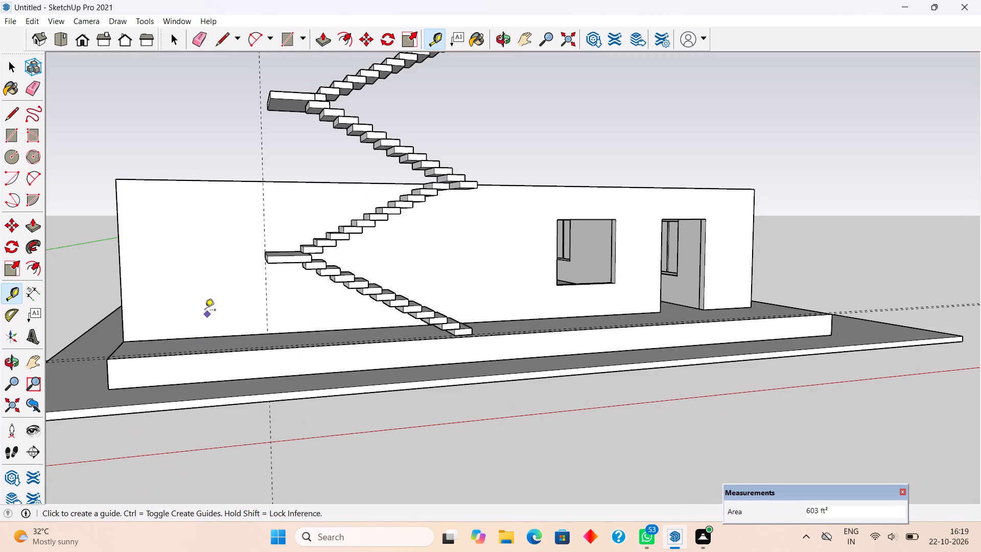
{"action": "middle_click_drag", "start_coordinate": [205, 329], "coordinate": [199, 383]}
{"action": "scroll", "coordinate": [143, 442], "scroll_direction": "up", "scroll_amount": 4}
{"action": "left_click", "coordinate": [114, 442]}
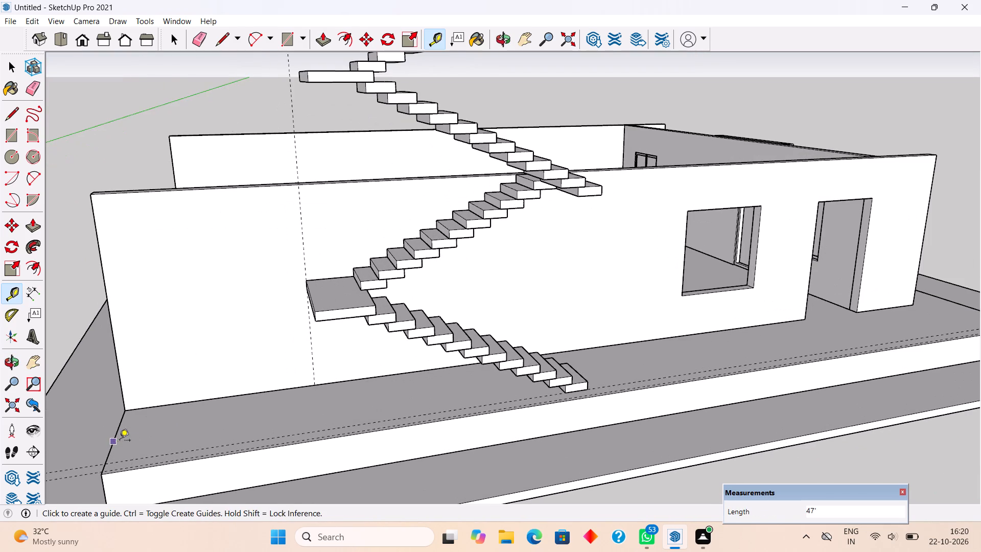
{"action": "left_click", "coordinate": [314, 386]}
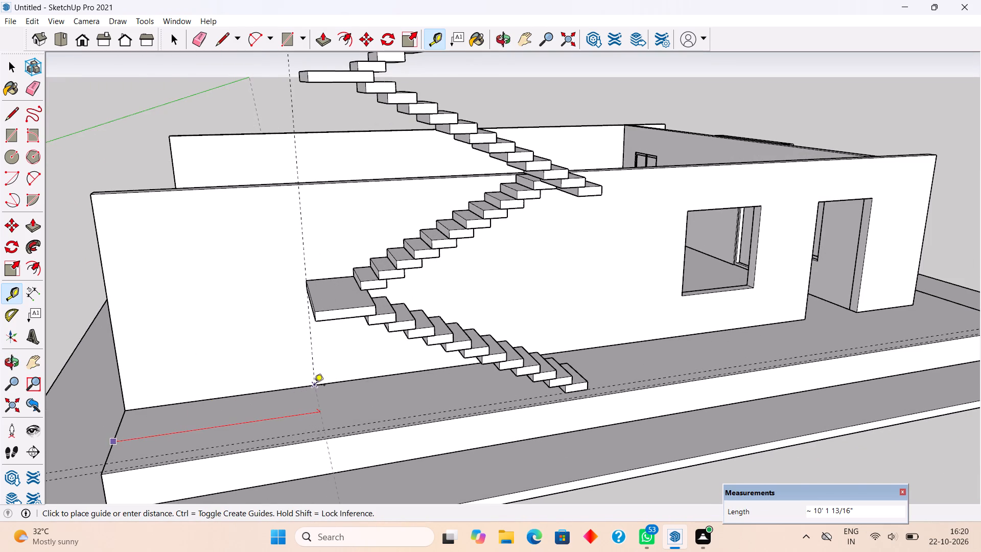
Add a parallel guide across the plinth, 9" from the landing guide toward the side wall's open end.
{"action": "scroll", "coordinate": [333, 432], "scroll_direction": "up", "scroll_amount": 4}
{"action": "left_click", "coordinate": [315, 400]}
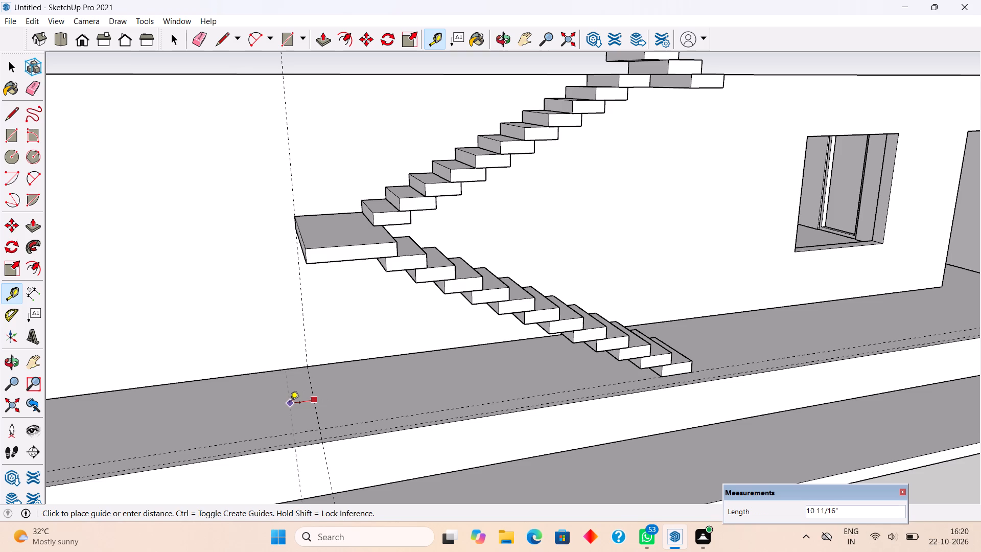
{"action": "type", "text": "9\""}
{"action": "key", "text": "Return"}
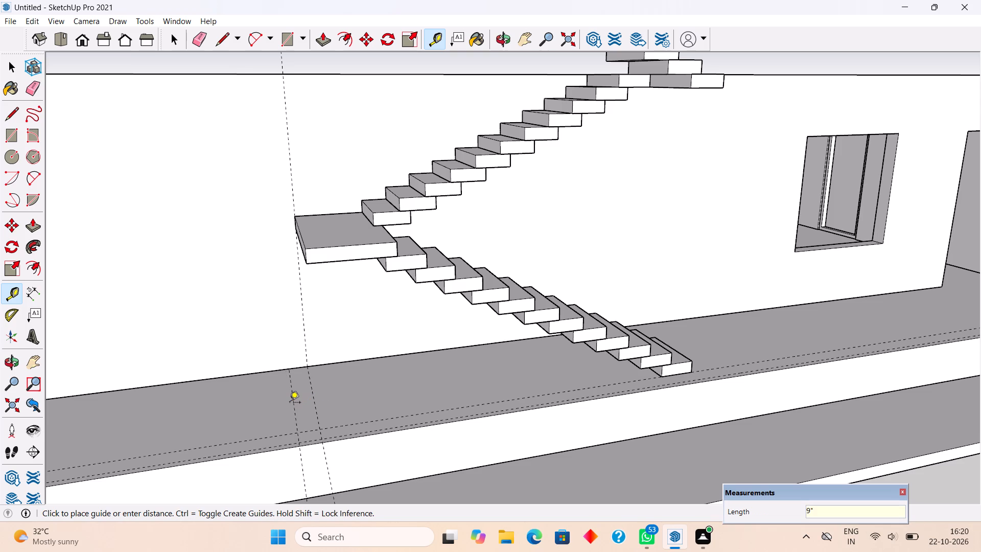
Draw a wall-base rectangle about 15' 10" by 9" on the plinth, from the guide intersection to beside the lowest step.
{"action": "key", "text": "r"}
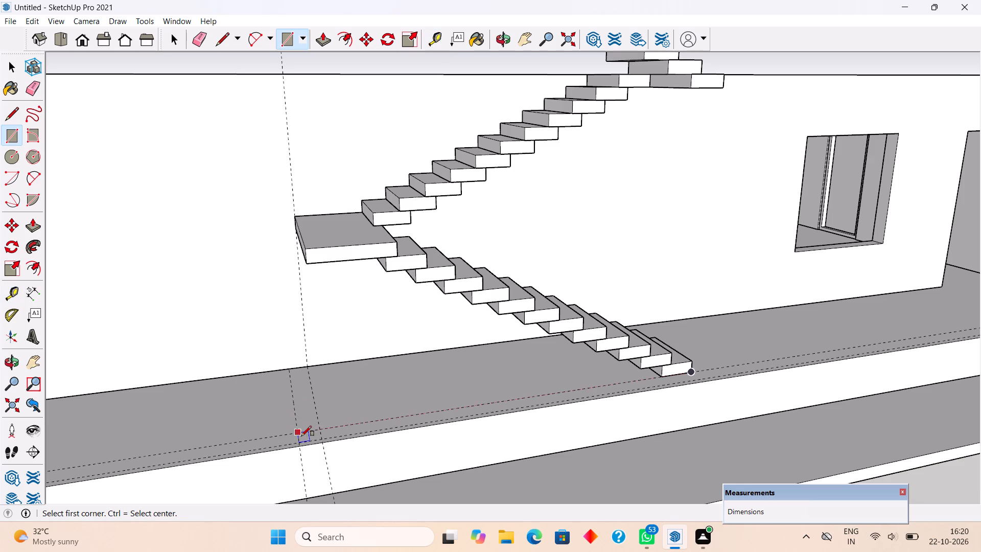
{"action": "left_click", "coordinate": [299, 436]}
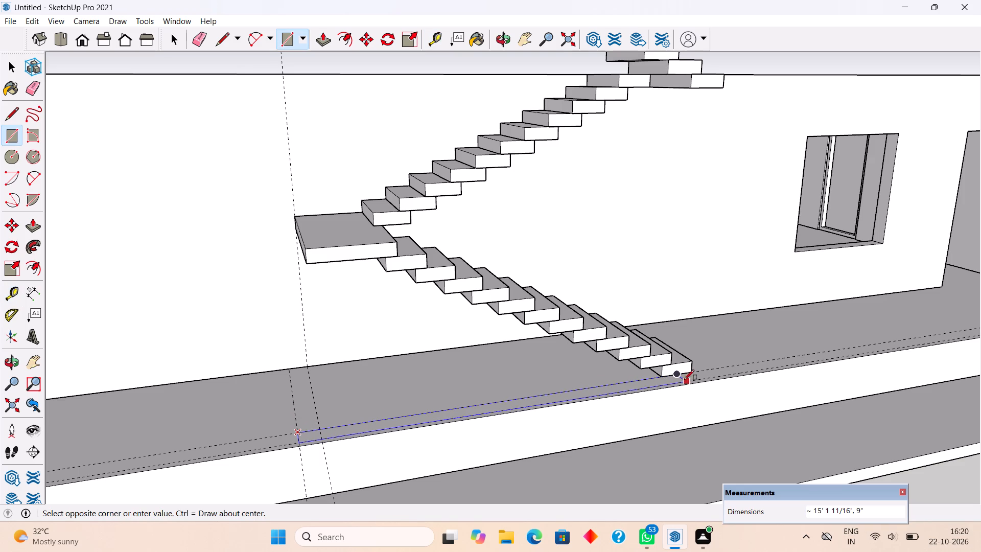
{"action": "scroll", "coordinate": [699, 380], "scroll_direction": "up", "scroll_amount": 9}
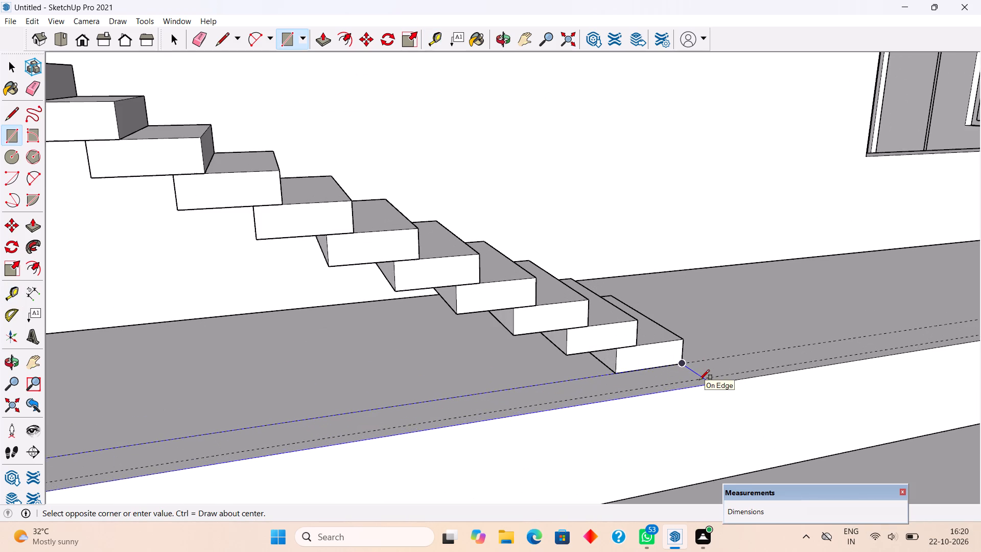
{"action": "left_click", "coordinate": [700, 377]}
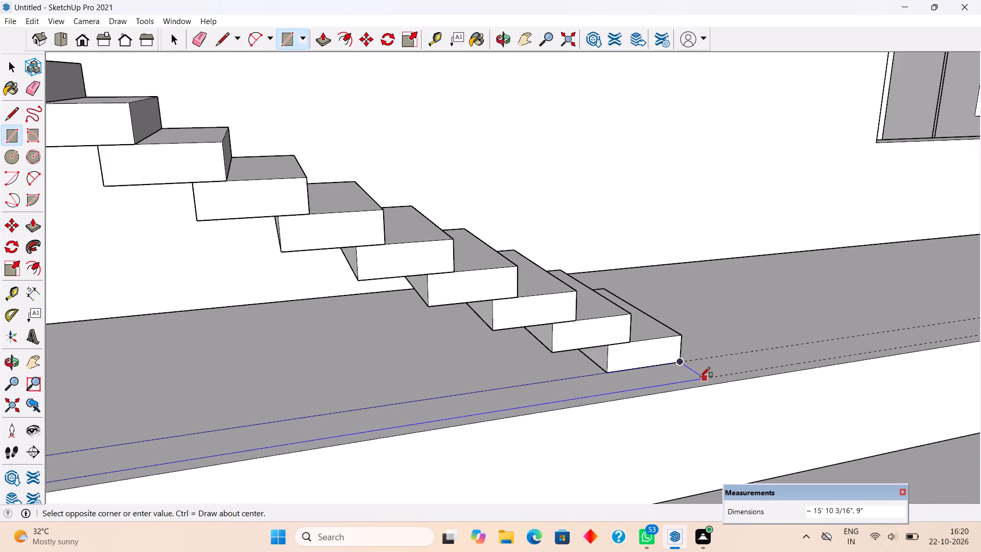
Push/Pull the wall-base rectangle up 23' 6", level with the upper staircase's top step.
{"action": "key", "text": "p"}
{"action": "left_click", "coordinate": [631, 383]}
{"action": "scroll", "coordinate": [631, 383], "scroll_direction": "down", "scroll_amount": 10}
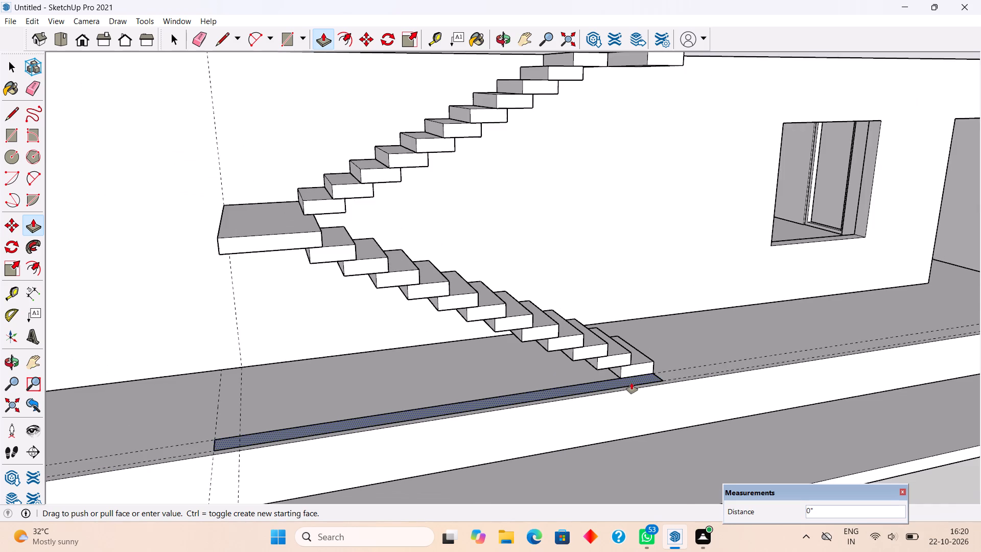
{"action": "scroll", "coordinate": [632, 383], "scroll_direction": "down", "scroll_amount": 11}
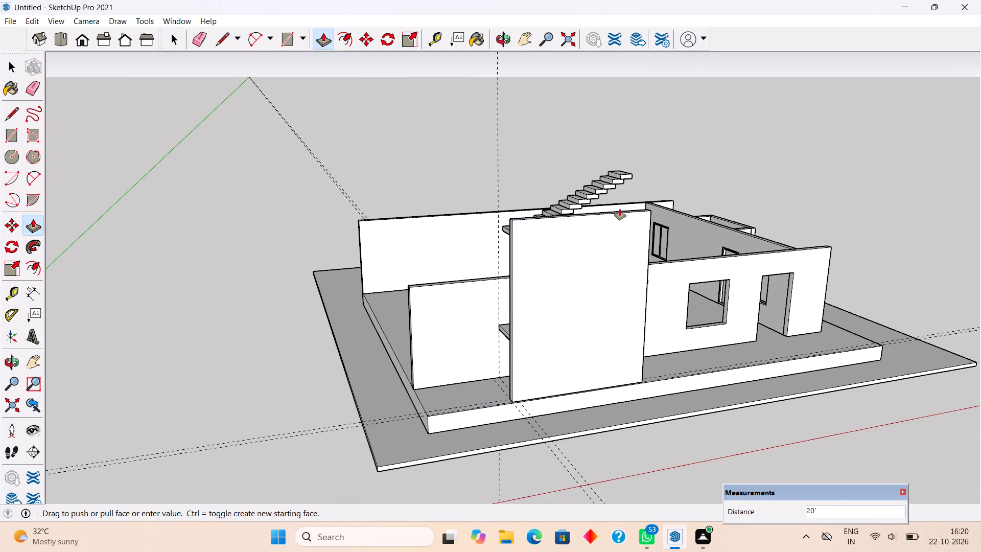
{"action": "scroll", "coordinate": [620, 209], "scroll_direction": "up", "scroll_amount": 2}
{"action": "middle_click_drag", "start_coordinate": [666, 233], "coordinate": [823, 266]}
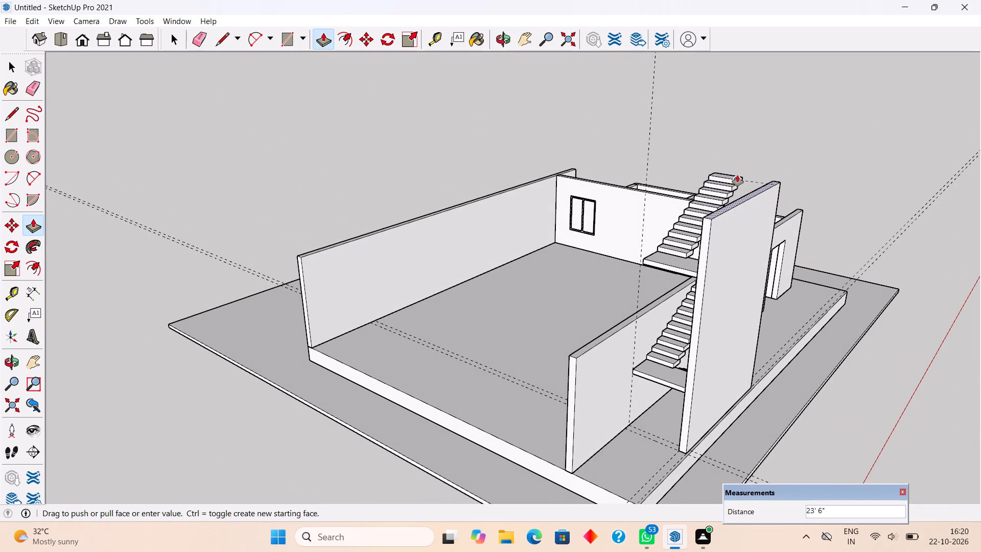
{"action": "left_click", "coordinate": [738, 175]}
Make the tall wall beside the staircases into a group.
{"action": "middle_click_drag", "start_coordinate": [752, 279], "coordinate": [743, 214]}
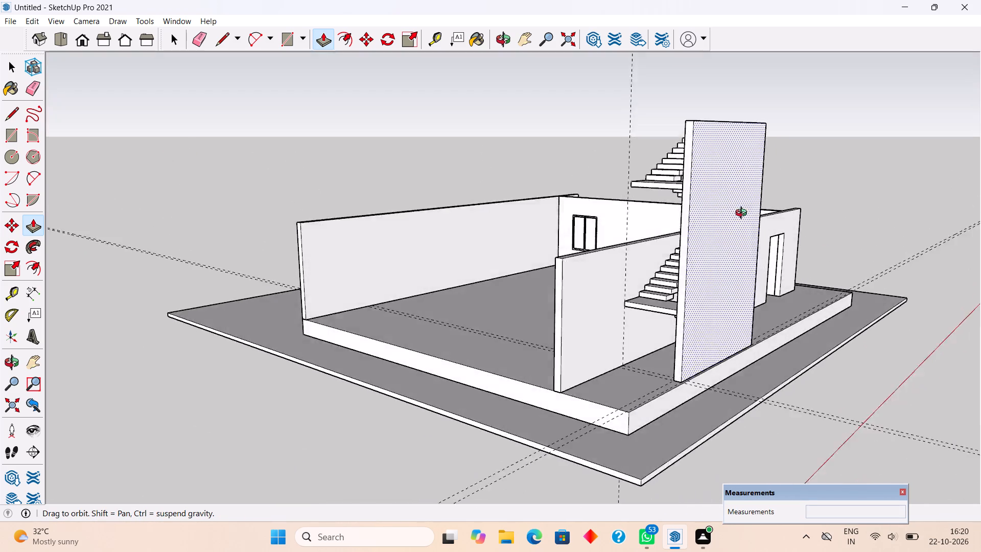
{"action": "middle_click_drag", "start_coordinate": [743, 214], "coordinate": [542, 213]}
{"action": "key", "text": "space"}
{"action": "triple_click", "coordinate": [456, 250]}
{"action": "right_click", "coordinate": [456, 250]}
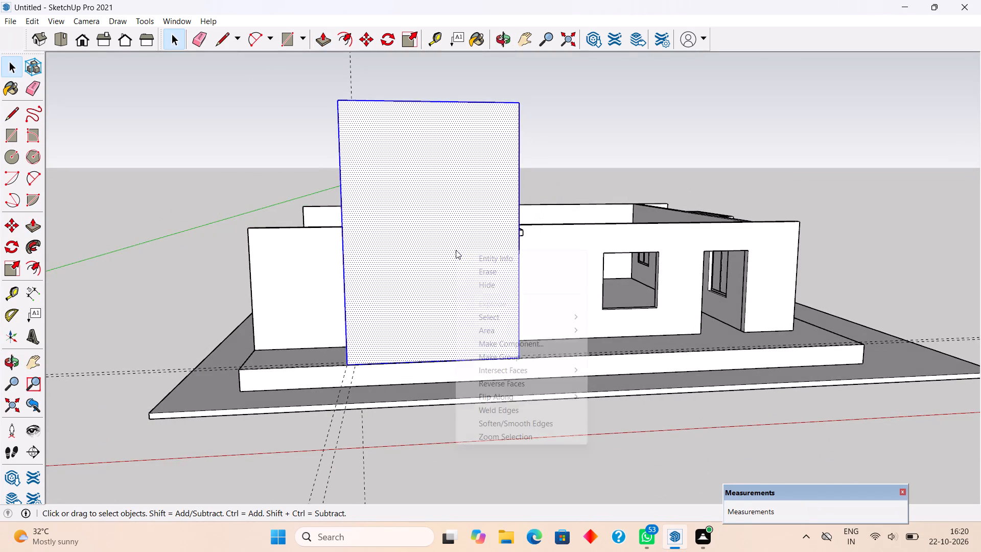
{"action": "left_click", "coordinate": [491, 356]}
Draw a 9" by 6' rectangle on the plinth behind the landing, between the side wall and the tall stair wall.
{"action": "middle_click_drag", "start_coordinate": [276, 400], "coordinate": [411, 383]}
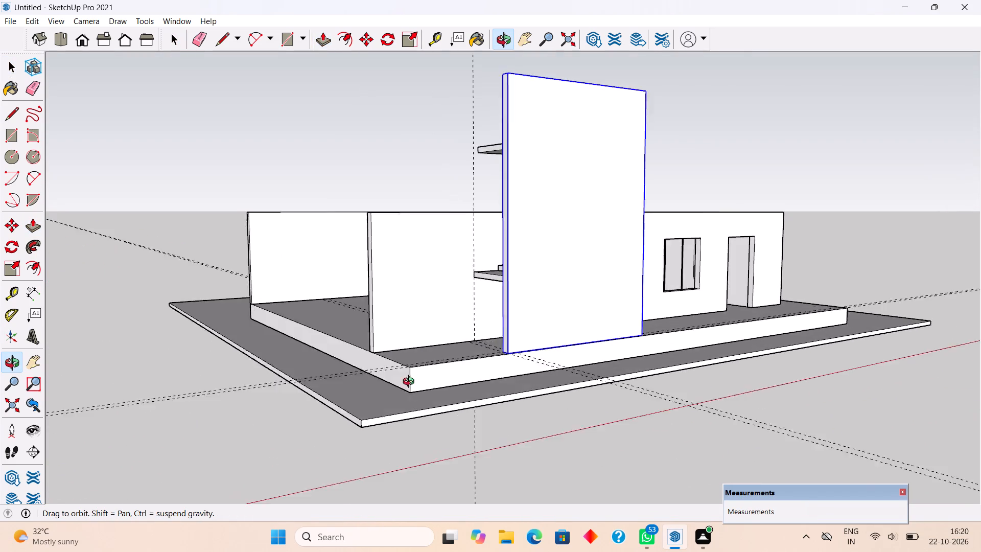
{"action": "middle_click_drag", "start_coordinate": [411, 383], "coordinate": [486, 487]}
{"action": "scroll", "coordinate": [560, 439], "scroll_direction": "up", "scroll_amount": 4}
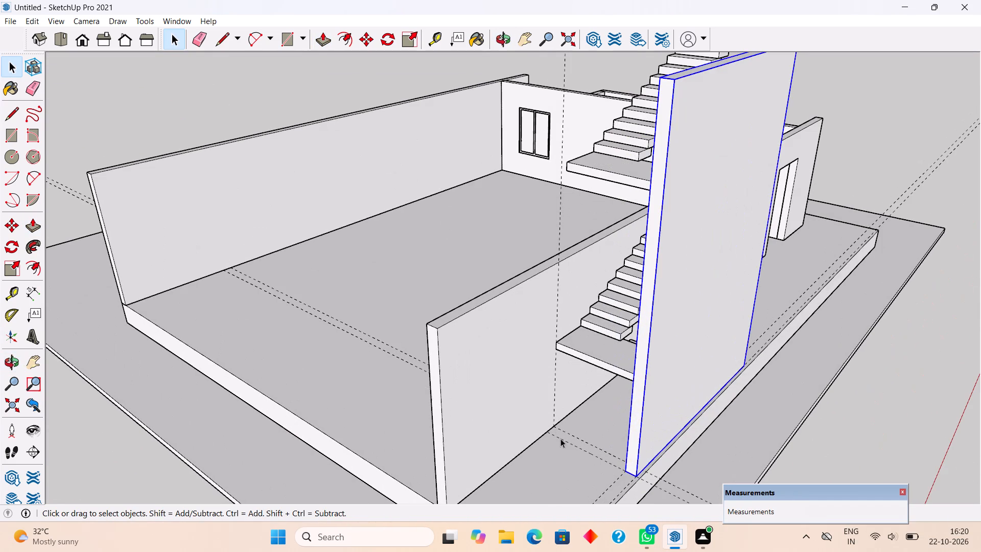
{"action": "key", "text": "r"}
{"action": "left_click", "coordinate": [554, 422]}
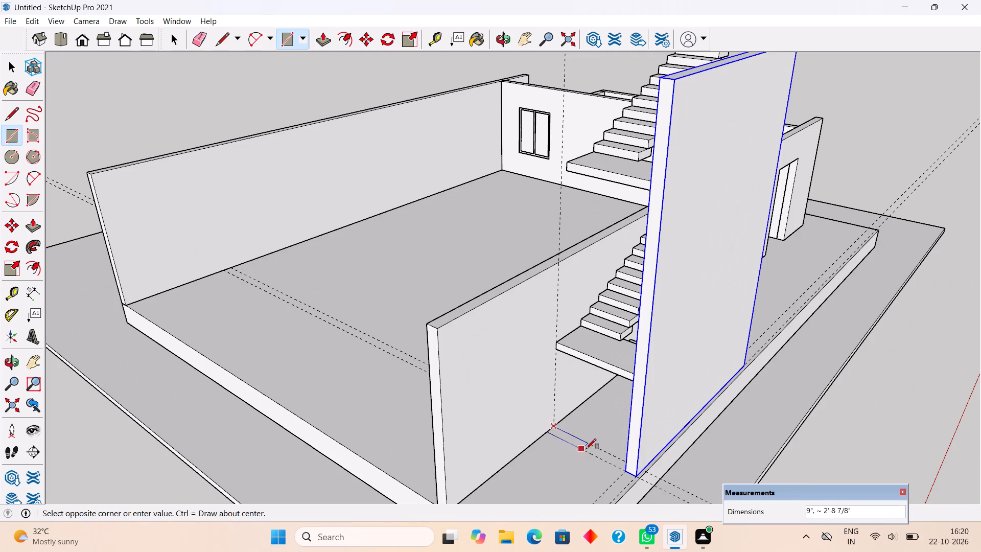
{"action": "left_click", "coordinate": [623, 472]}
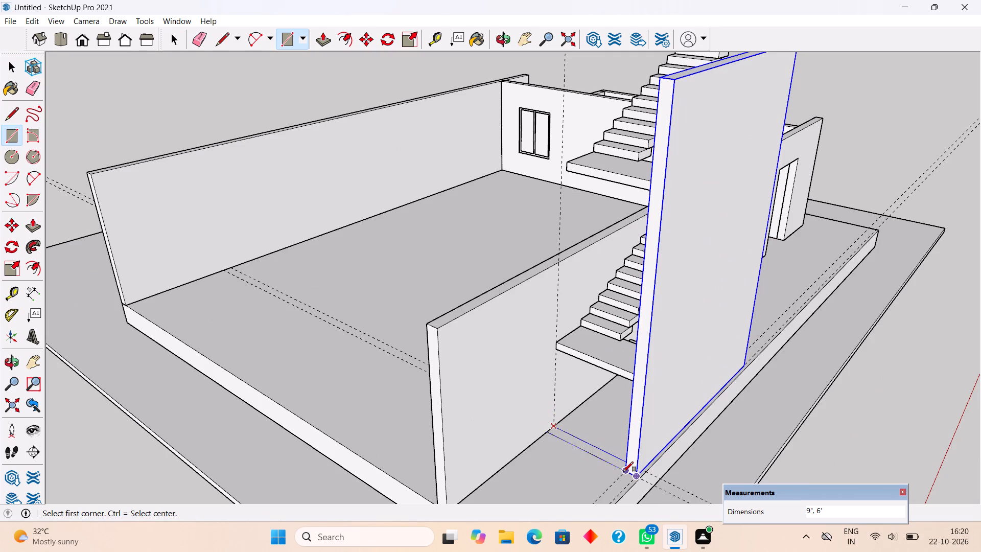
Push/Pull the 9" by 6' rectangle up 23' 6" to the top of the tall stair wall.
{"action": "key", "text": "p"}
{"action": "left_click", "coordinate": [611, 458]}
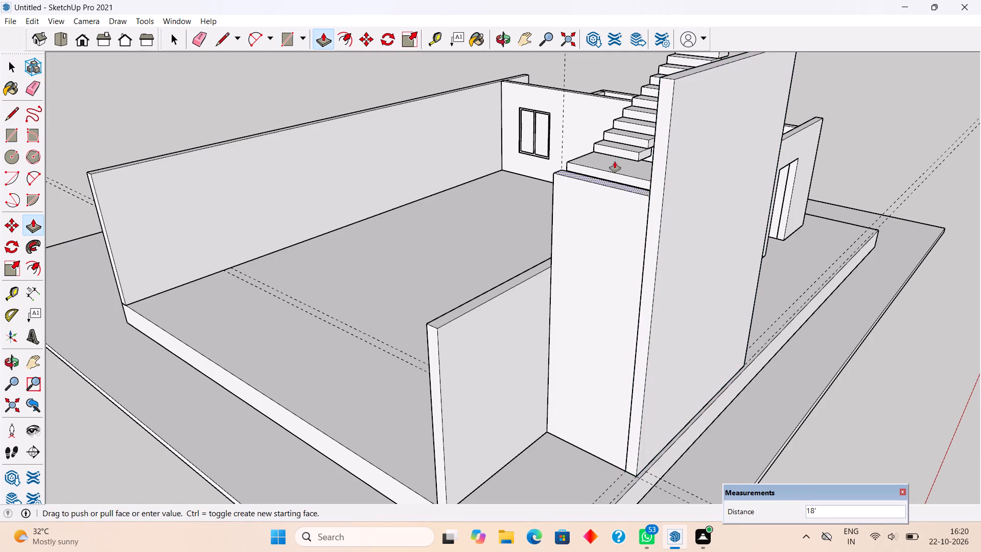
{"action": "left_click", "coordinate": [675, 77]}
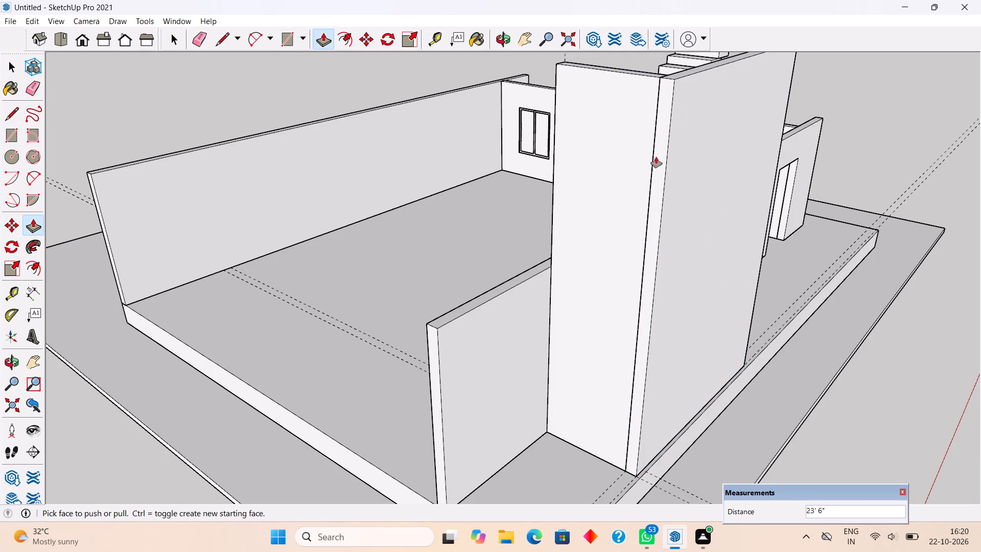
Make the tall cross wall behind the stair landing into a group.
{"action": "key", "text": "space"}
{"action": "triple_click", "coordinate": [597, 192]}
{"action": "right_click", "coordinate": [597, 191]}
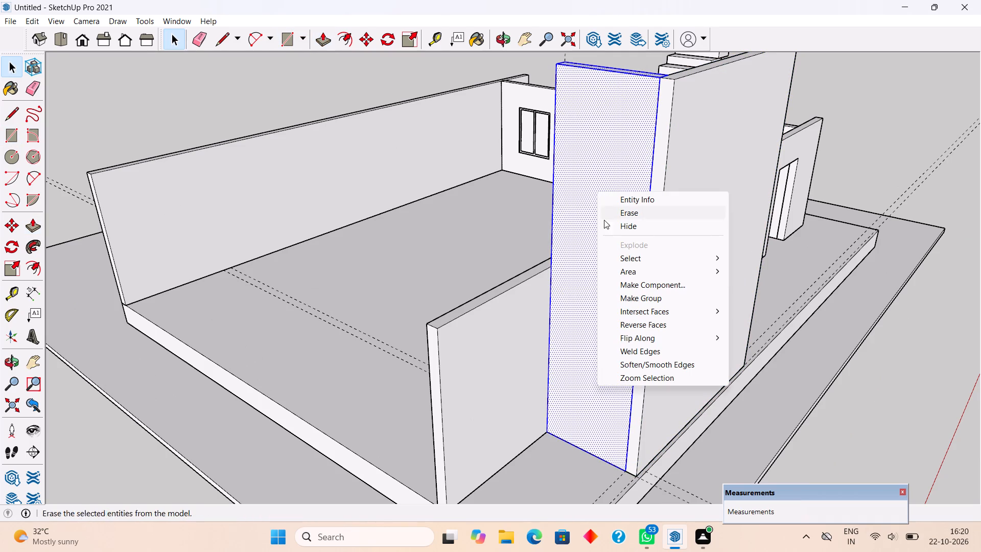
{"action": "left_click", "coordinate": [635, 295]}
Open the plinth group and push its open-end face in about 9' 4 13/16" to the cross wall's outer face.
{"action": "scroll", "coordinate": [635, 295], "scroll_direction": "down", "scroll_amount": 5}
{"action": "triple_click", "coordinate": [538, 449]}
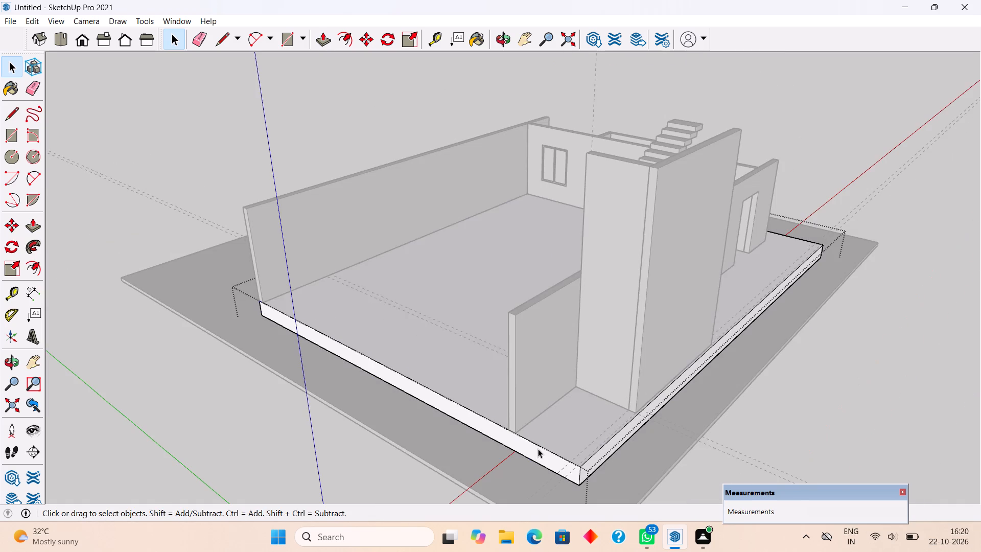
{"action": "key", "text": "p"}
{"action": "left_click", "coordinate": [538, 449]}
{"action": "left_click", "coordinate": [618, 392]}
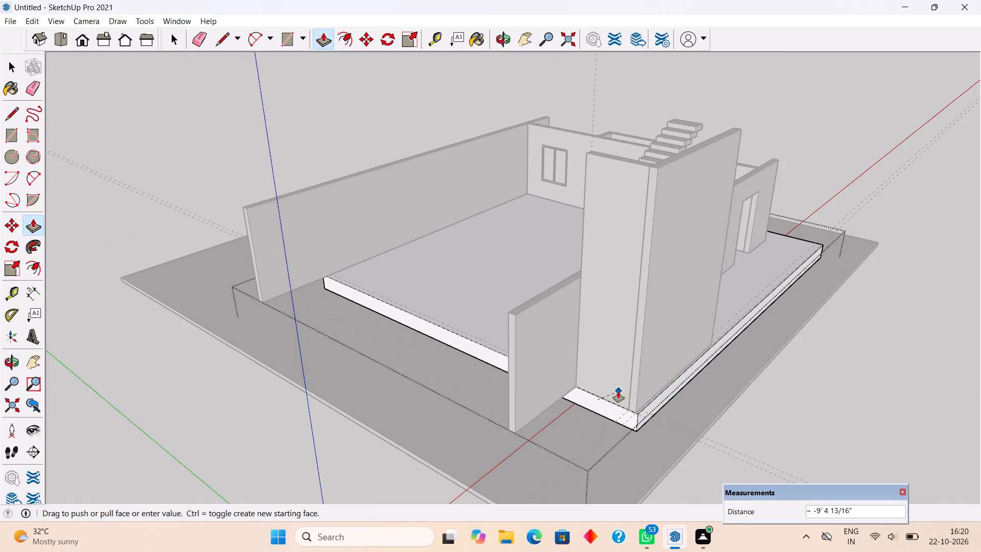
Open the stair-side wall group and push its open end face back to the tall cross wall.
{"action": "key", "text": "space"}
{"action": "triple_click", "coordinate": [513, 389]}
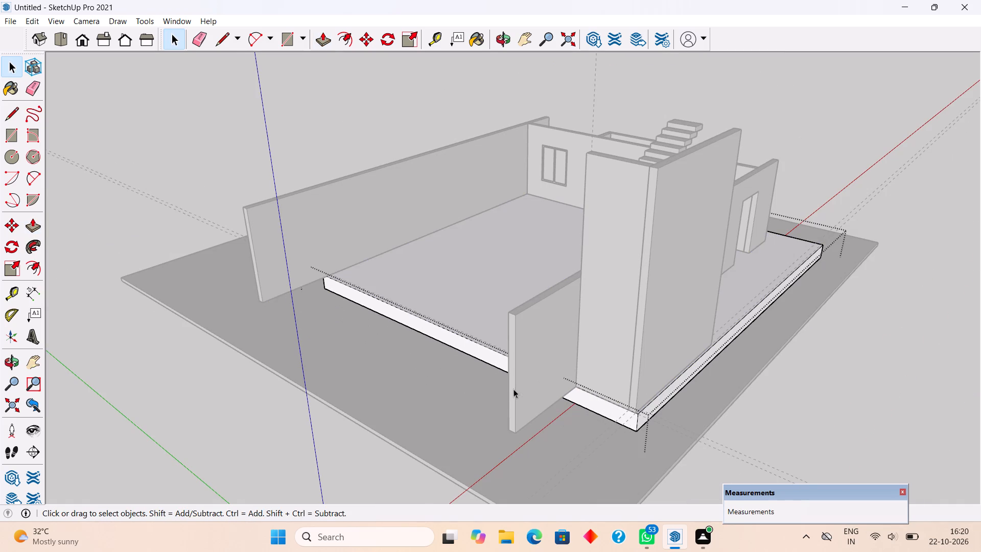
{"action": "key", "text": "p"}
{"action": "left_click", "coordinate": [513, 392]}
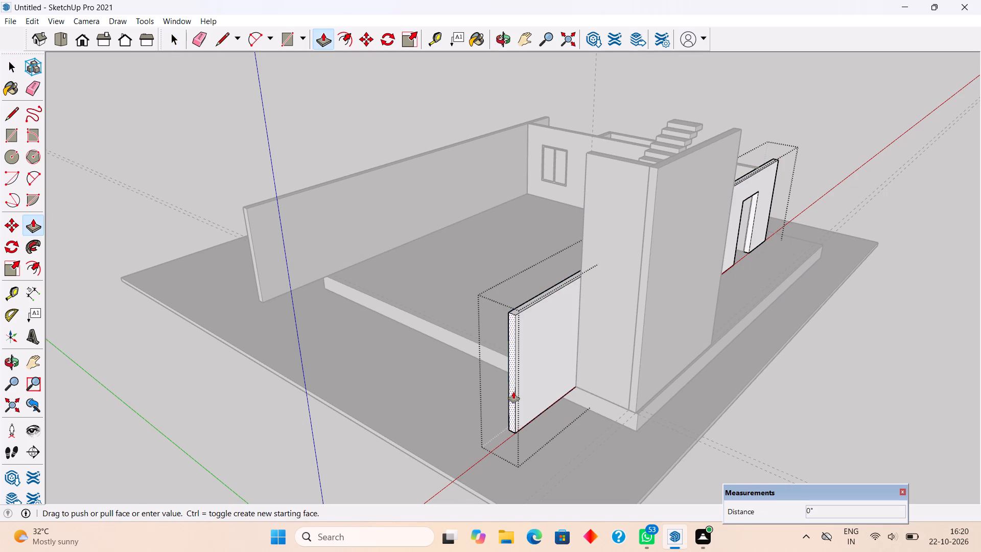
{"action": "left_click", "coordinate": [579, 364]}
{"action": "key", "text": "space"}
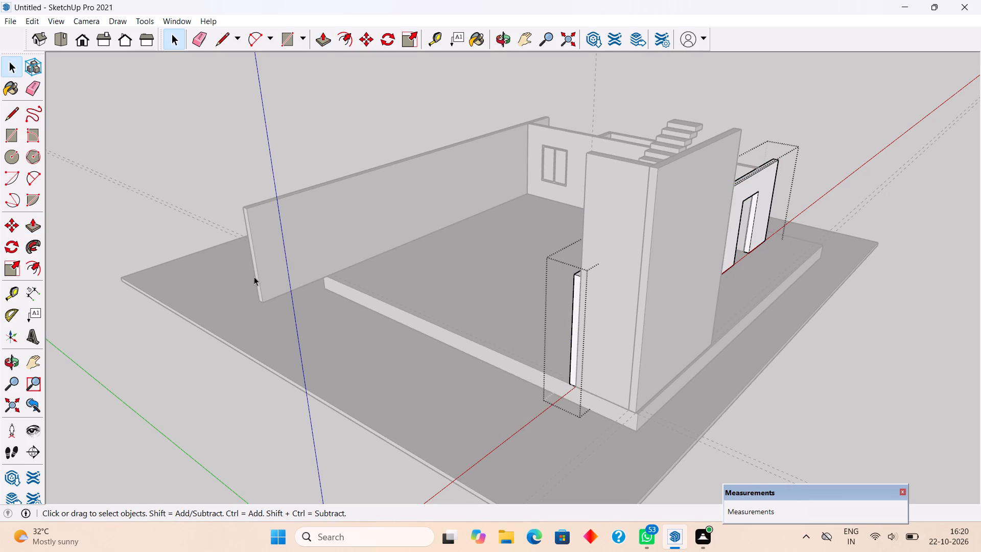
Open the long far side wall group and push its overhanging end face back about 9' 4 13/16" to the plinth edge.
{"action": "triple_click", "coordinate": [256, 270]}
{"action": "key", "text": "p"}
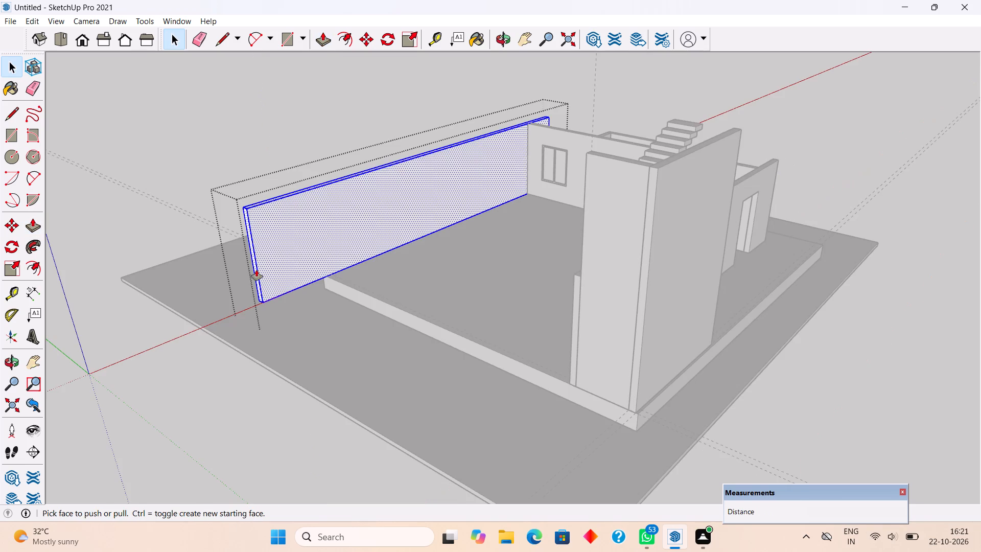
{"action": "left_click", "coordinate": [256, 275]}
{"action": "left_click", "coordinate": [364, 302]}
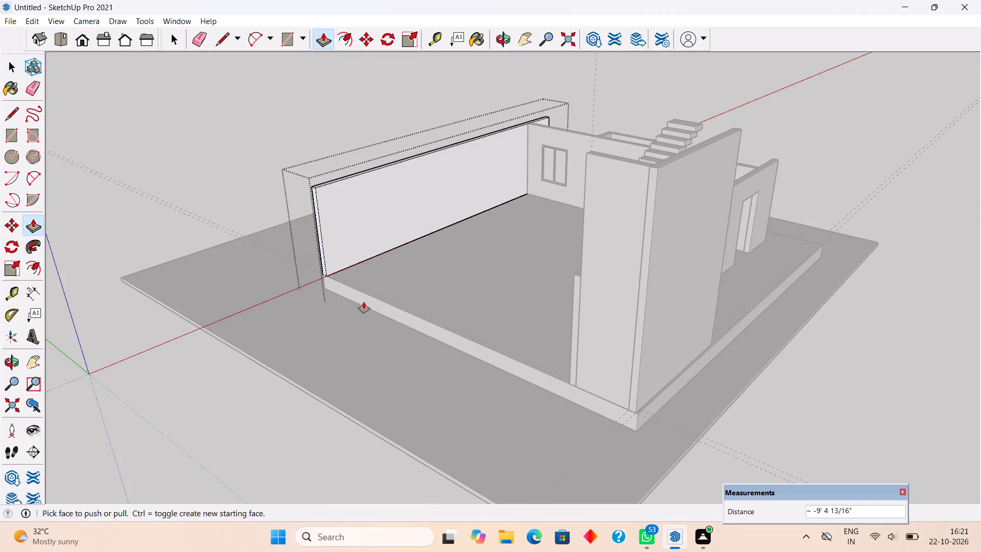
{"action": "key", "text": "space"}
{"action": "left_click", "coordinate": [195, 219]}
Draw a 6' by 6' rectangle filling the empty window opening in the wall between the stairs and the doorway.
{"action": "middle_click_drag", "start_coordinate": [431, 288], "coordinate": [92, 239]}
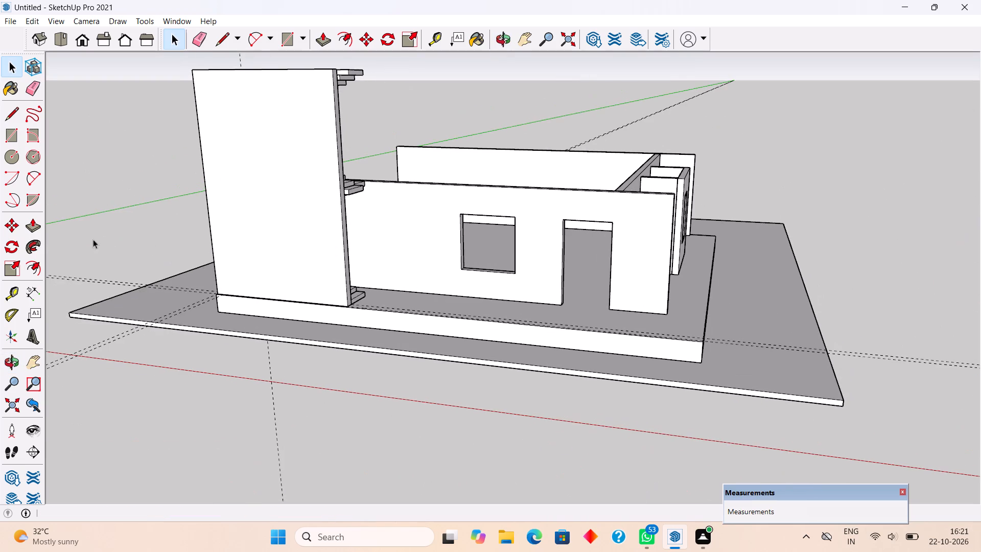
{"action": "middle_click_drag", "start_coordinate": [248, 222], "coordinate": [373, 202]}
{"action": "scroll", "coordinate": [373, 205], "scroll_direction": "down", "scroll_amount": 3}
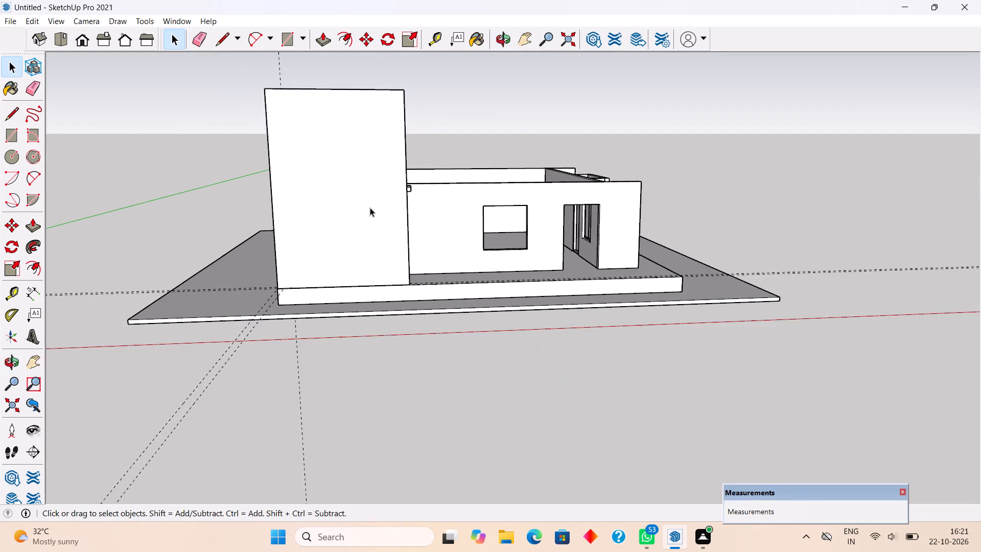
{"action": "scroll", "coordinate": [369, 211], "scroll_direction": "down", "scroll_amount": 2}
{"action": "middle_click_drag", "start_coordinate": [447, 278], "coordinate": [453, 244]}
{"action": "scroll", "coordinate": [453, 244], "scroll_direction": "up", "scroll_amount": 2}
{"action": "scroll", "coordinate": [489, 154], "scroll_direction": "up", "scroll_amount": 1}
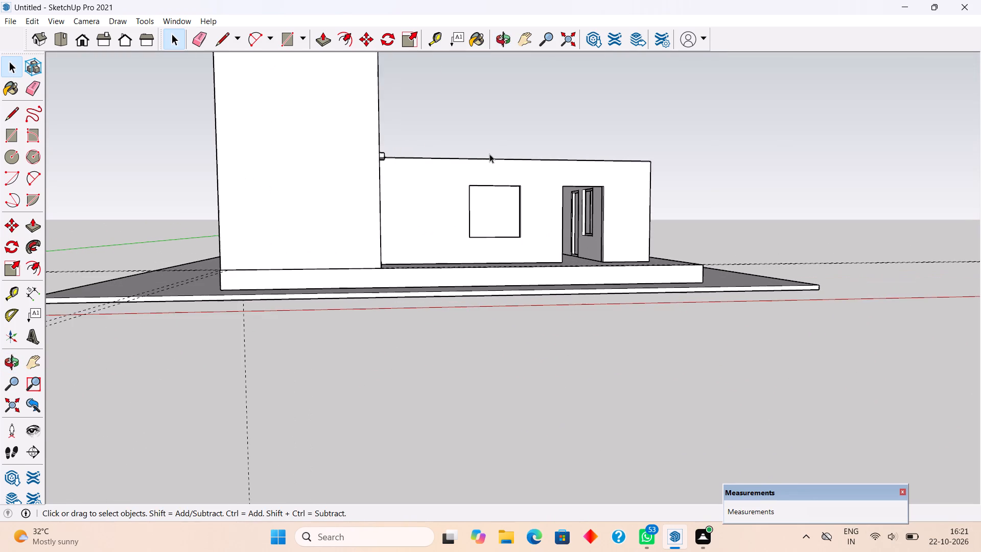
{"action": "scroll", "coordinate": [487, 158], "scroll_direction": "up", "scroll_amount": 1}
{"action": "scroll", "coordinate": [518, 277], "scroll_direction": "up", "scroll_amount": 7}
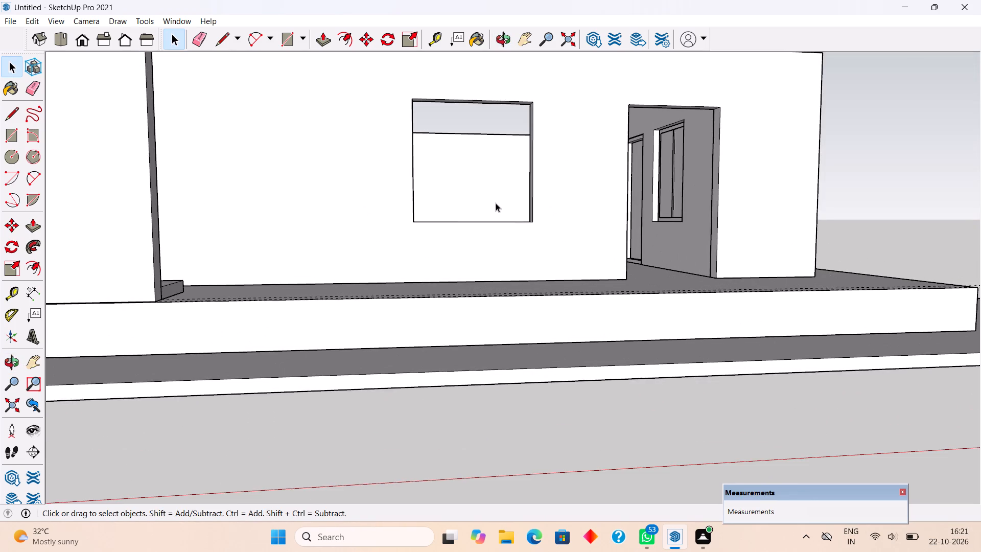
{"action": "middle_click_drag", "start_coordinate": [445, 178], "coordinate": [414, 196]}
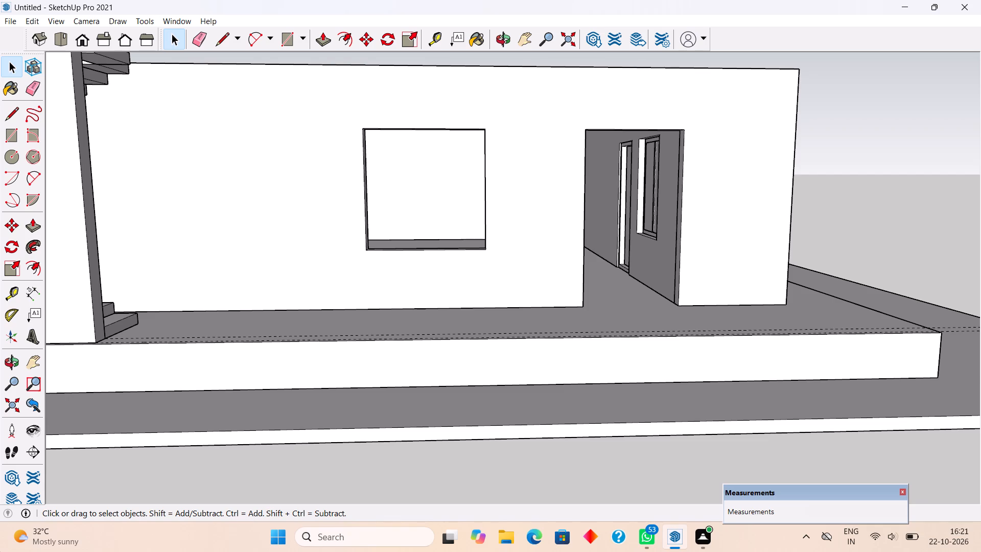
{"action": "key", "text": "r"}
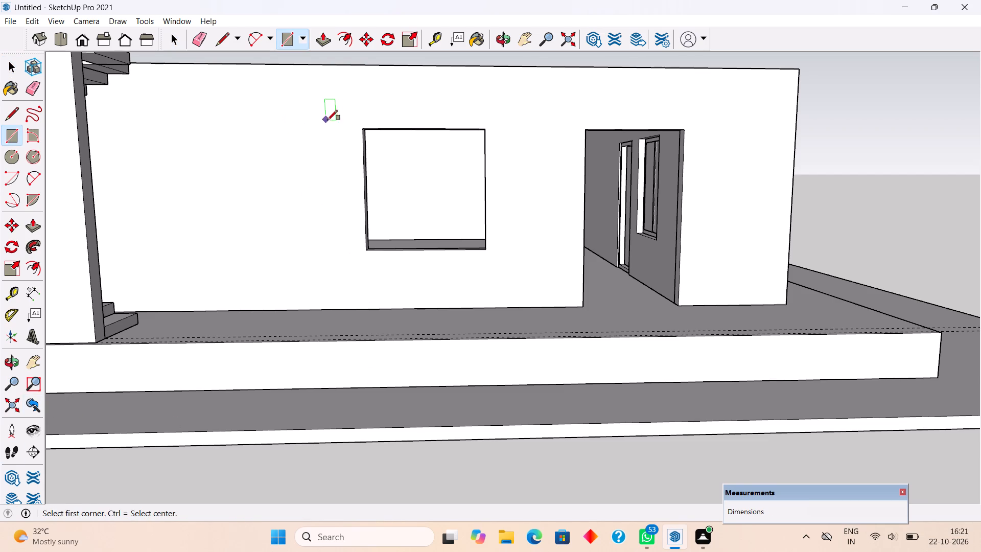
{"action": "left_click", "coordinate": [363, 127]}
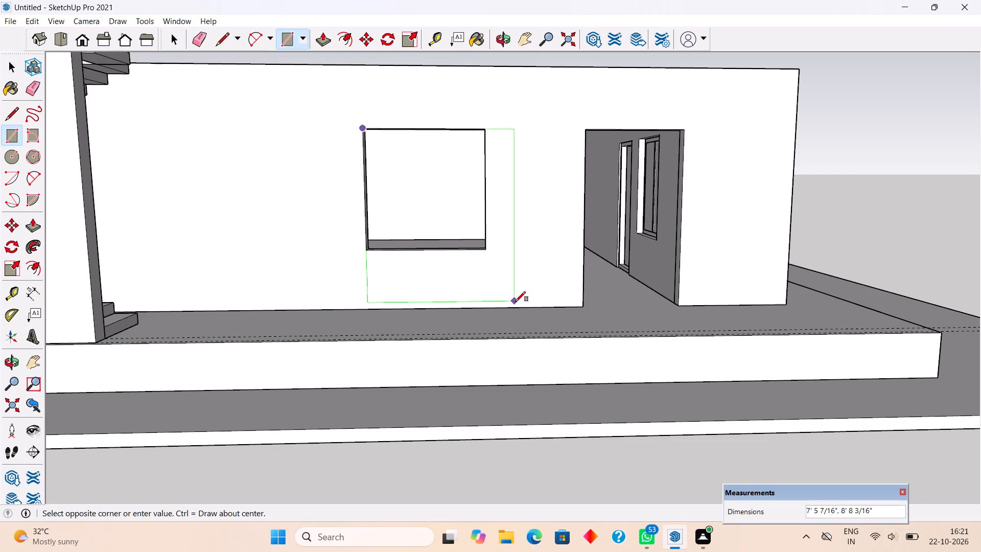
{"action": "left_click", "coordinate": [488, 247]}
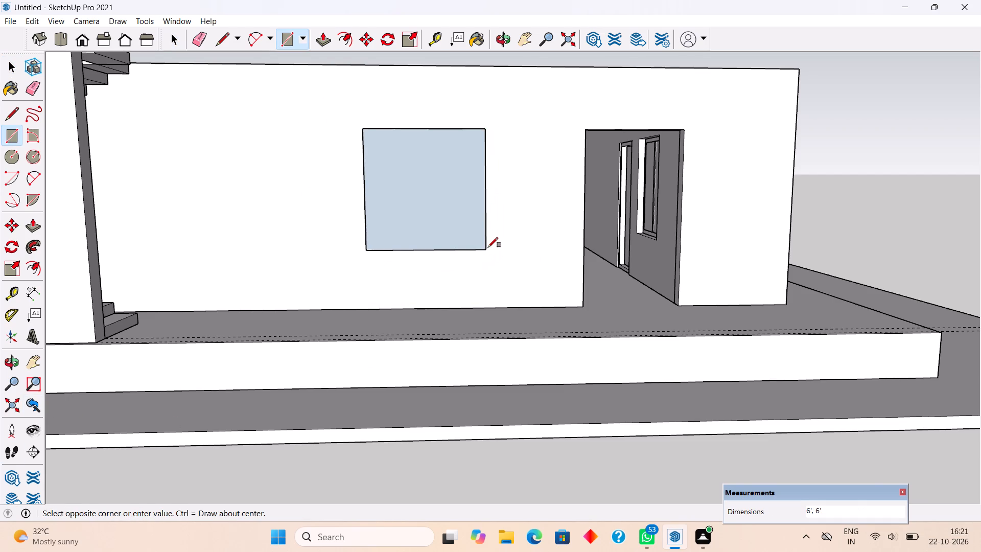
Offset the window rectangle's outline 3" inward to form the frame border.
{"action": "key", "text": "f"}
{"action": "left_click", "coordinate": [446, 246]}
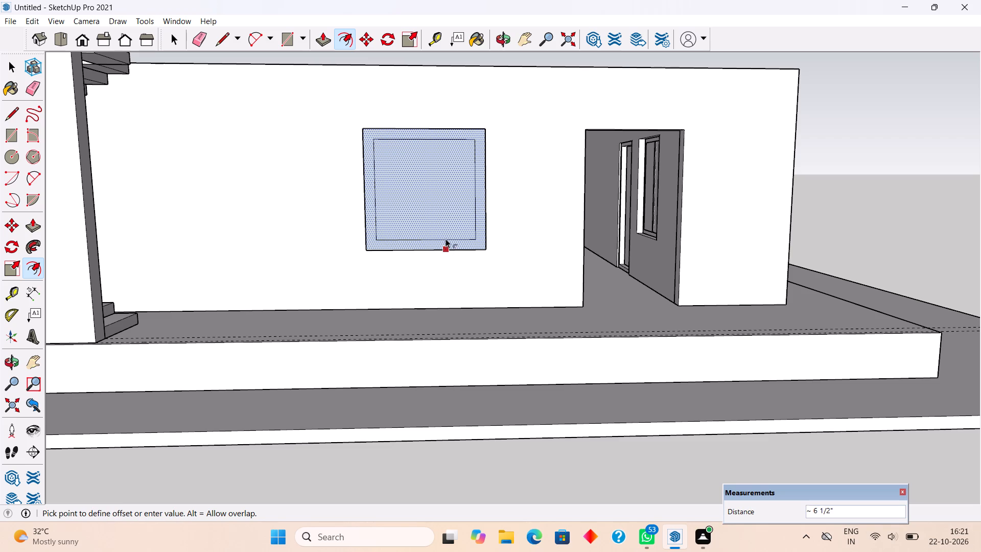
{"action": "type", "text": "3\""}
{"action": "key", "text": "Return"}
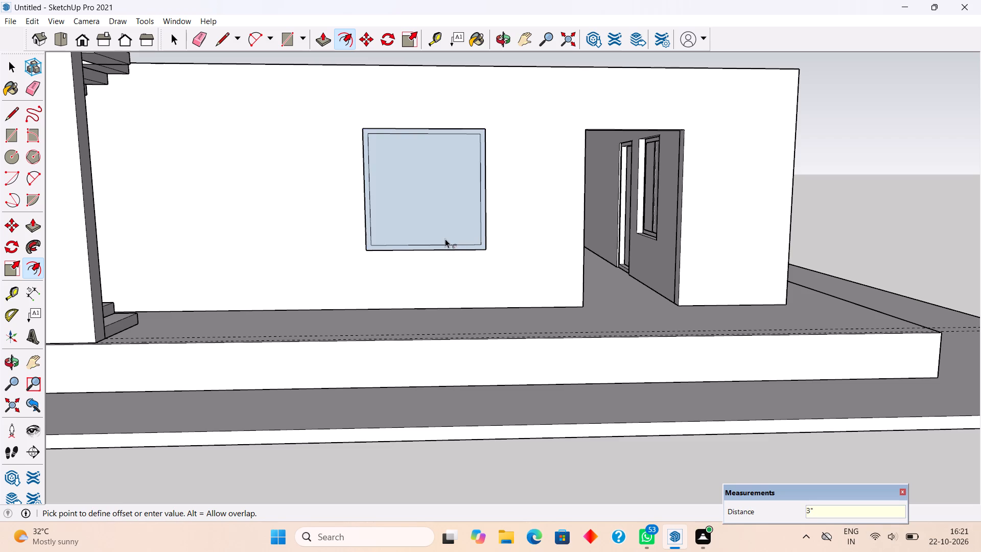
Place a vertical centre guide 2' 9" from the inner frame edge, a guide 1.5" beside it, and another 3" back across the centre.
{"action": "key", "text": "t"}
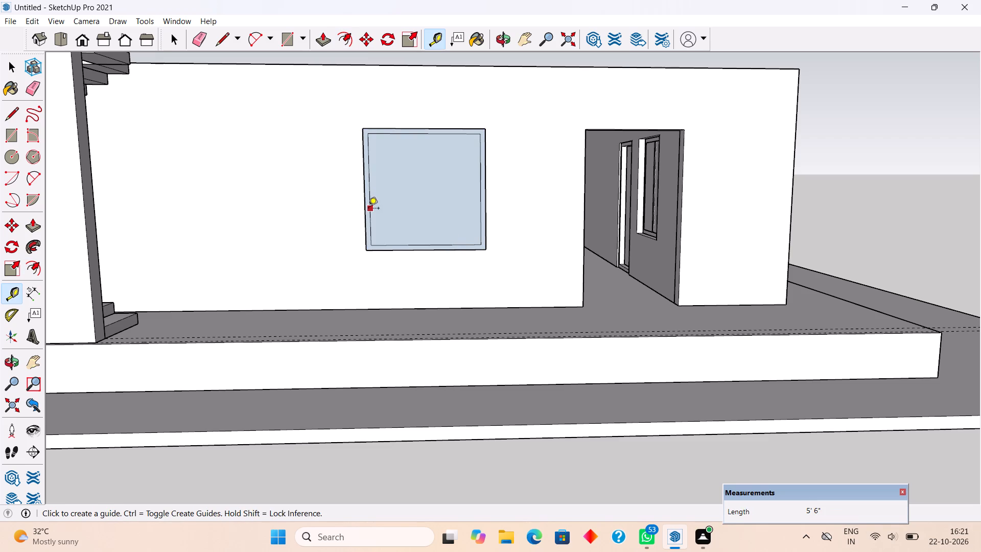
{"action": "left_click", "coordinate": [368, 209]}
{"action": "left_click", "coordinate": [431, 244]}
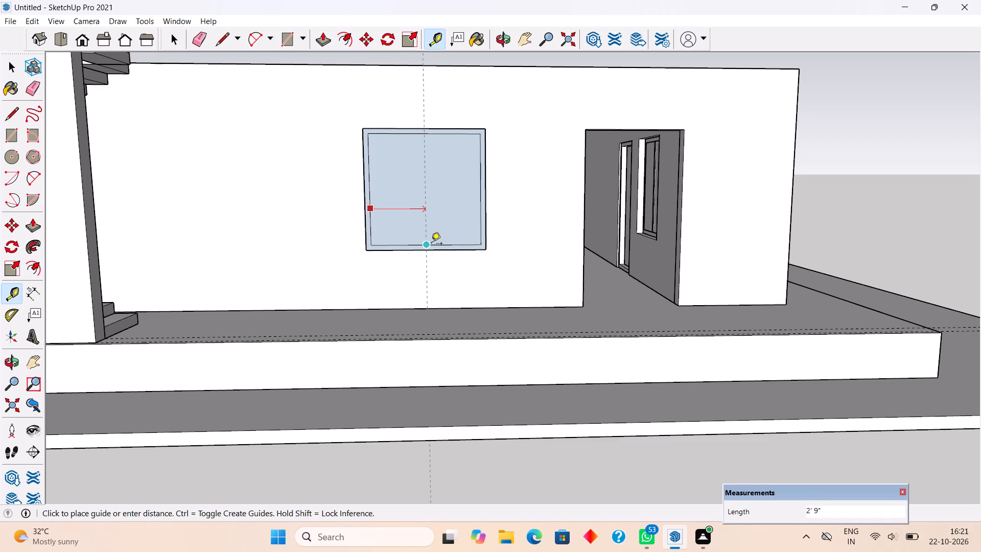
{"action": "left_click", "coordinate": [426, 223]}
{"action": "type", "text": "1.5\""}
{"action": "key", "text": "Return"}
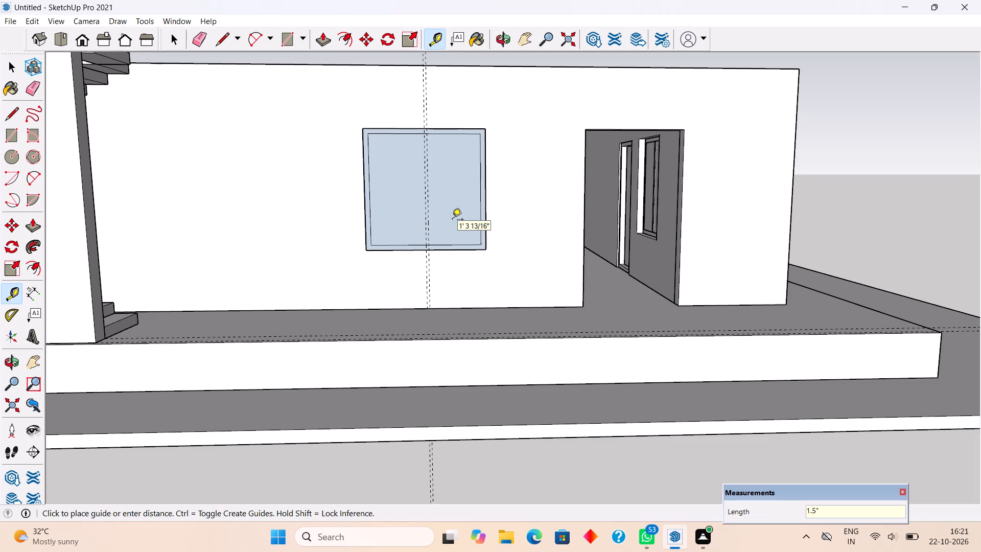
{"action": "scroll", "coordinate": [399, 216], "scroll_direction": "up", "scroll_amount": 4}
{"action": "left_click", "coordinate": [441, 219]}
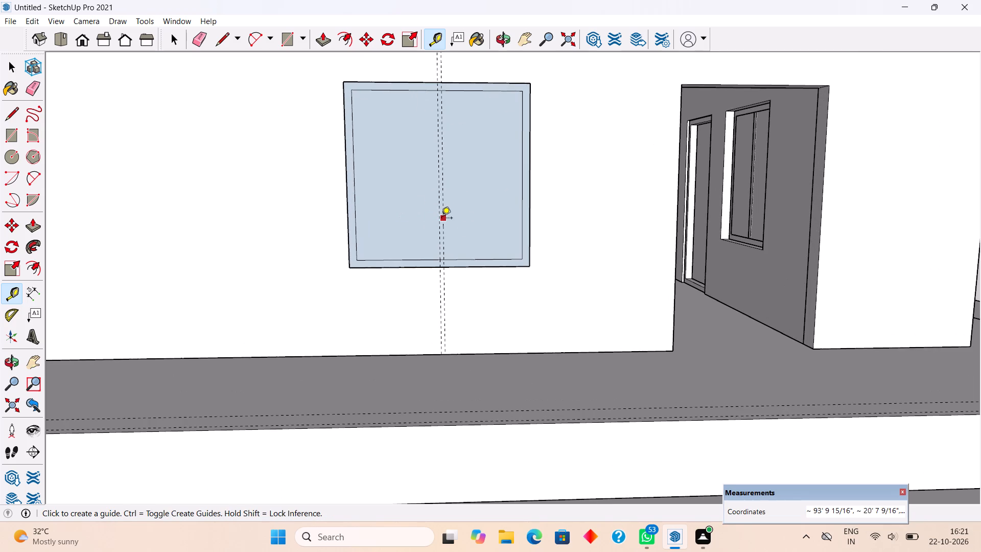
{"action": "type", "text": "3\""}
{"action": "key", "text": "Return"}
Draw two vertical 5' 6" mullion lines along the outer guides, between the top and bottom inner frame edges.
{"action": "key", "text": "l"}
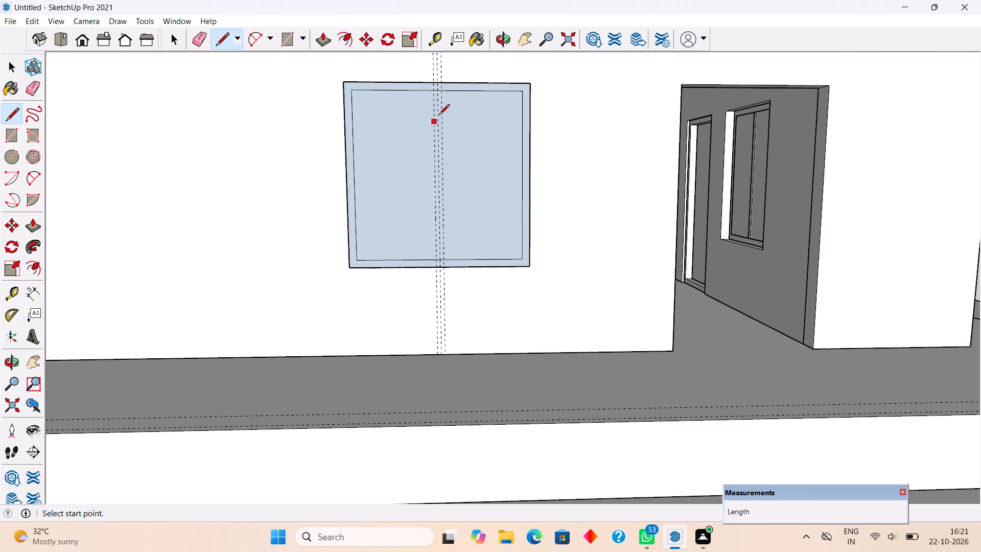
{"action": "left_click", "coordinate": [442, 90]}
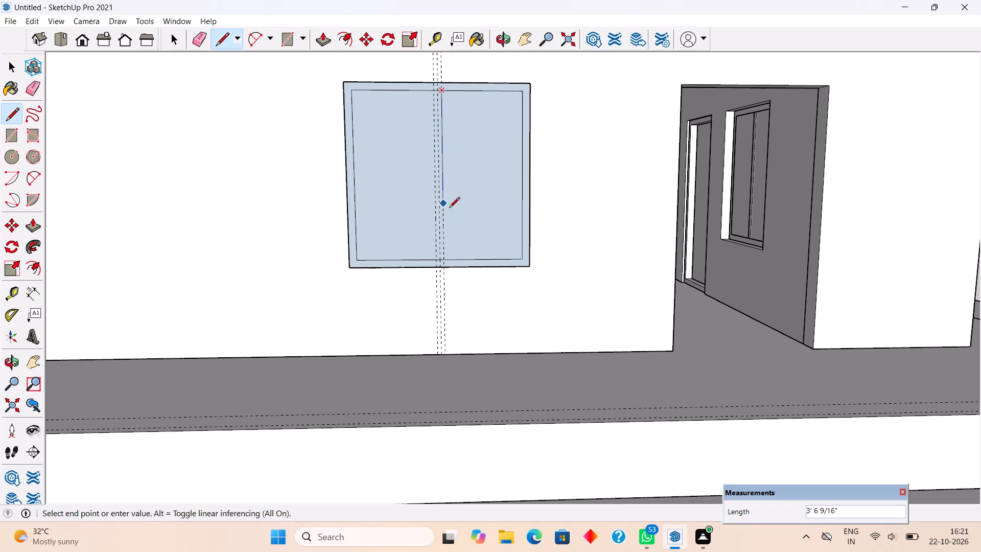
{"action": "left_click", "coordinate": [447, 263]}
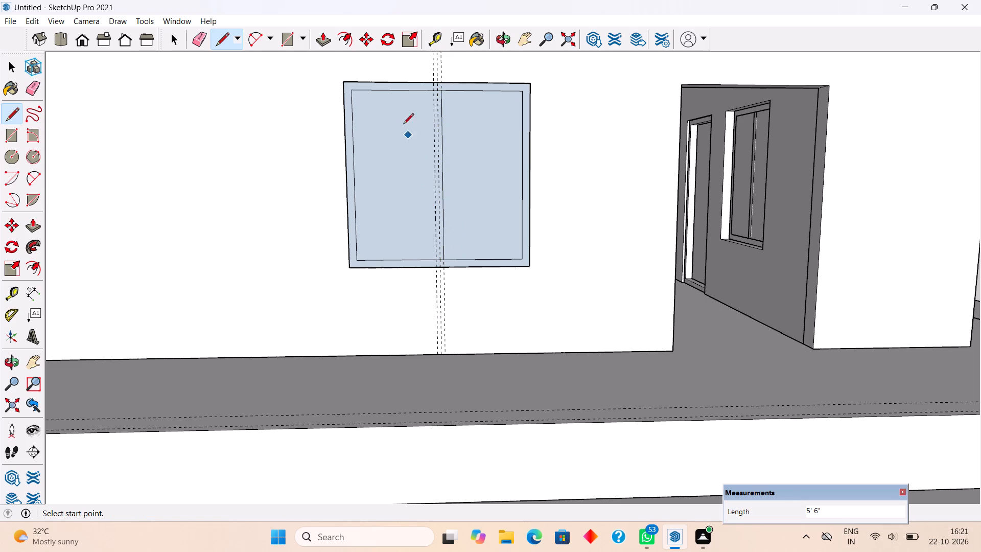
{"action": "left_click", "coordinate": [432, 91]}
{"action": "left_click", "coordinate": [435, 260]}
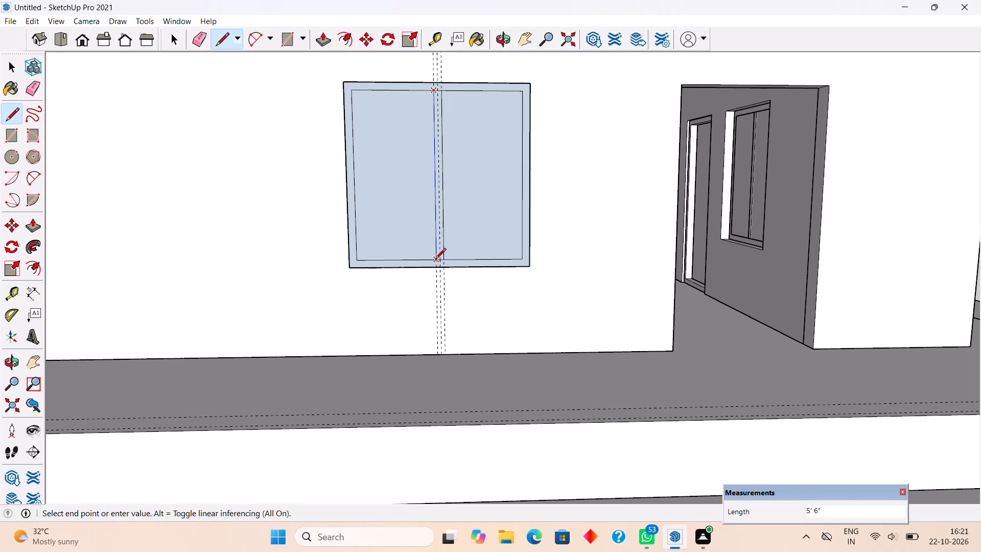
Erase the short inner-frame segments between the two mullion lines at the bottom and top, undoing any wrongly erased edges.
{"action": "key", "text": "e"}
{"action": "left_click", "coordinate": [443, 259]}
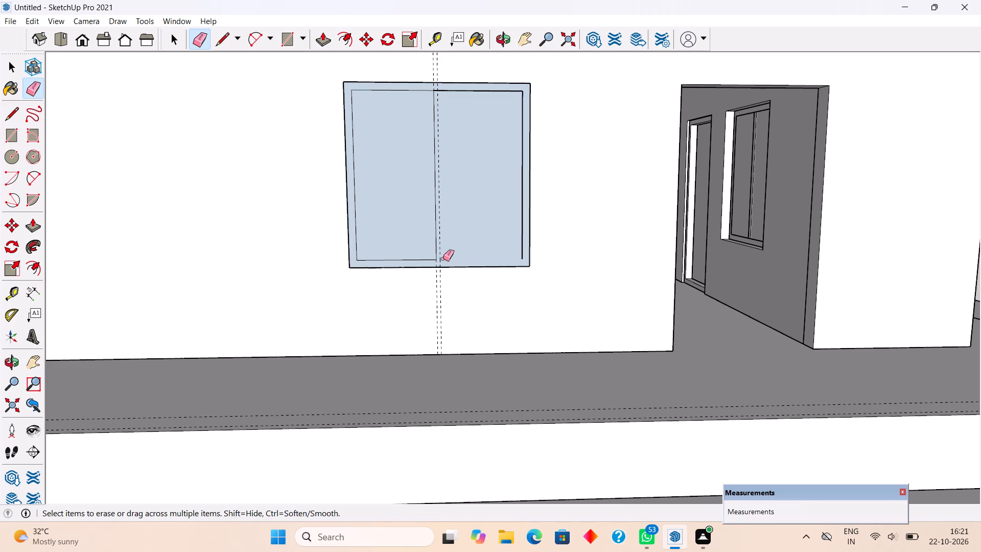
{"action": "key", "text": "ctrl+z"}
{"action": "scroll", "coordinate": [441, 257], "scroll_direction": "up", "scroll_amount": 2}
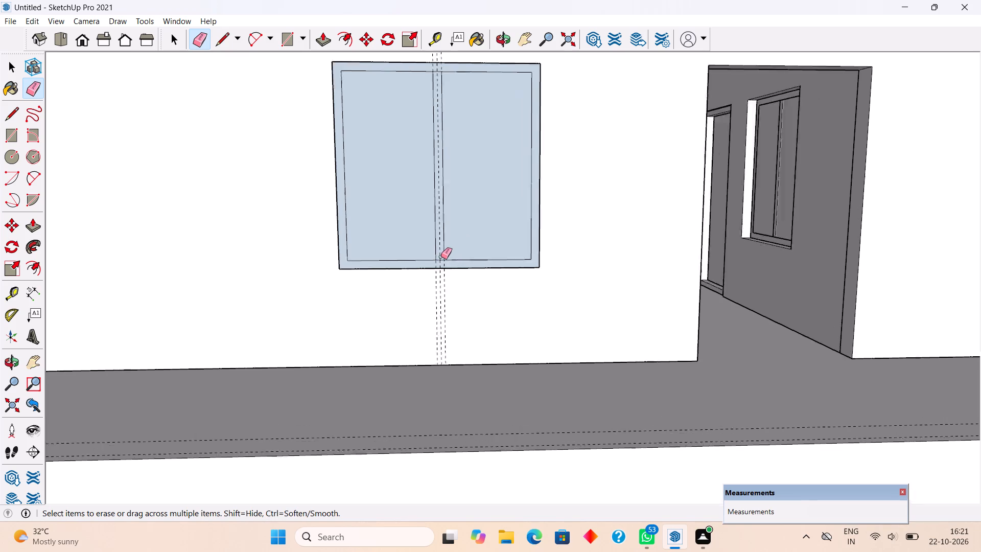
{"action": "scroll", "coordinate": [441, 257], "scroll_direction": "up", "scroll_amount": 8}
{"action": "left_click", "coordinate": [441, 262]}
{"action": "scroll", "coordinate": [441, 262], "scroll_direction": "down", "scroll_amount": 5}
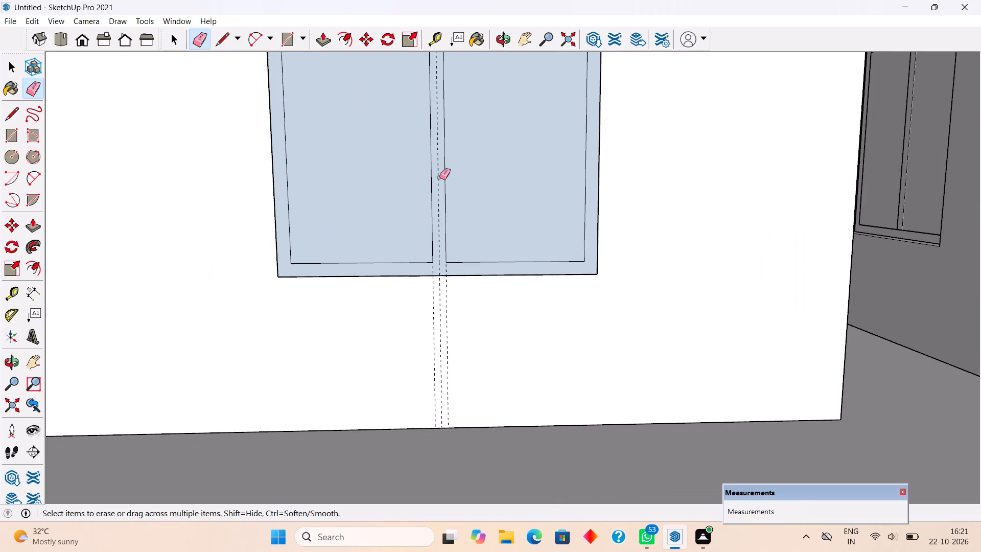
{"action": "scroll", "coordinate": [439, 177], "scroll_direction": "down", "scroll_amount": 8}
{"action": "scroll", "coordinate": [446, 70], "scroll_direction": "up", "scroll_amount": 4}
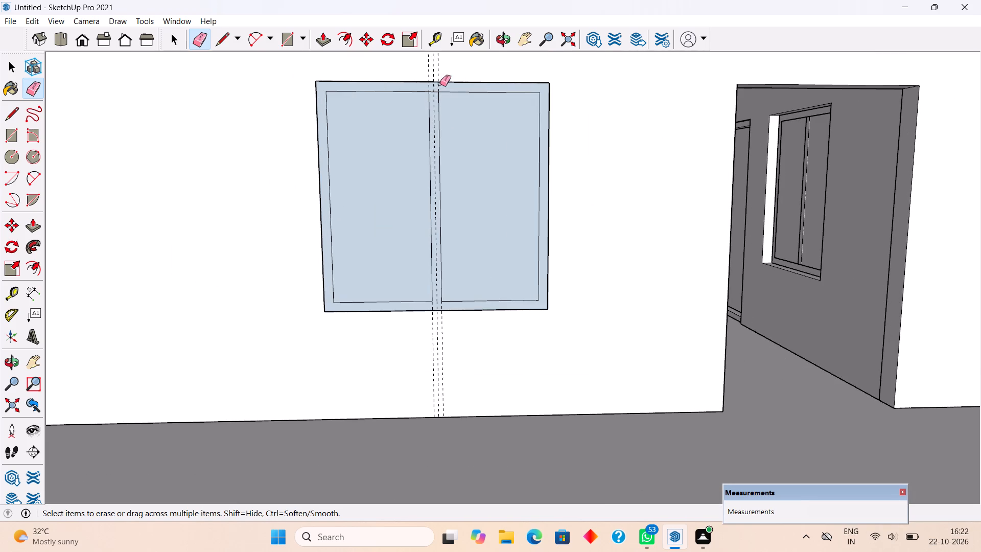
{"action": "left_click", "coordinate": [437, 93]}
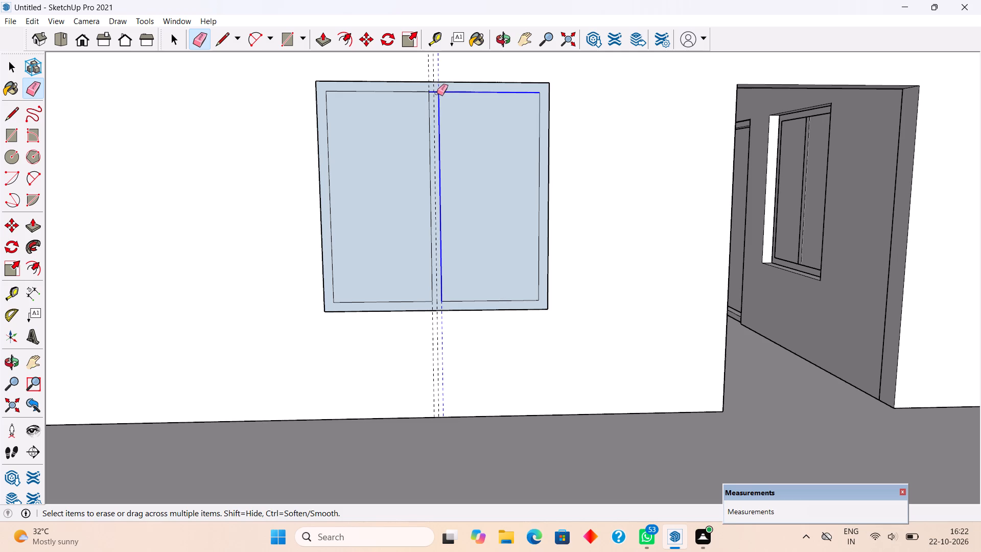
{"action": "key", "text": "ctrl+z"}
{"action": "scroll", "coordinate": [437, 93], "scroll_direction": "up", "scroll_amount": 6}
{"action": "left_click", "coordinate": [434, 91]}
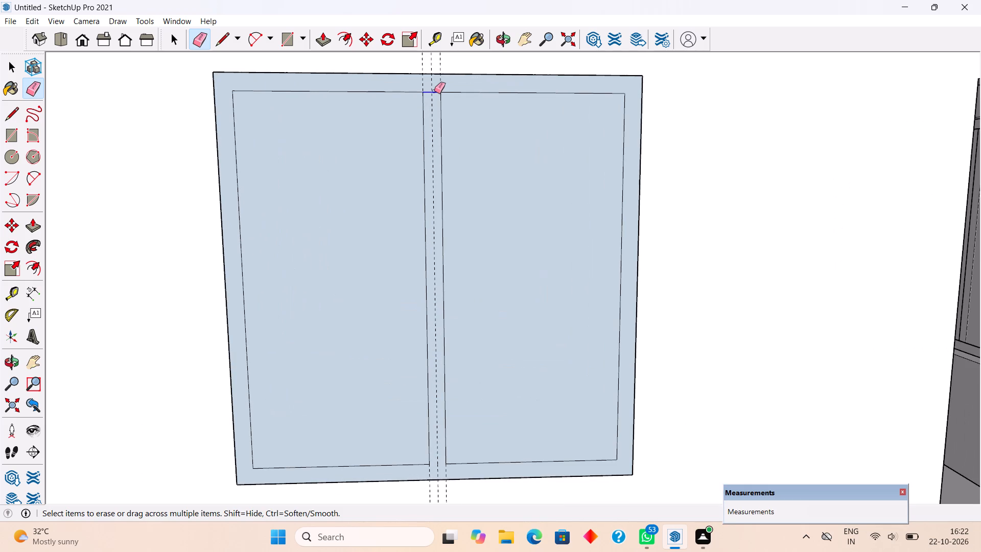
Delete the two pane faces on either side of the mullion, leaving only the window frame face.
{"action": "key", "text": "space"}
{"action": "left_click", "coordinate": [373, 143]}
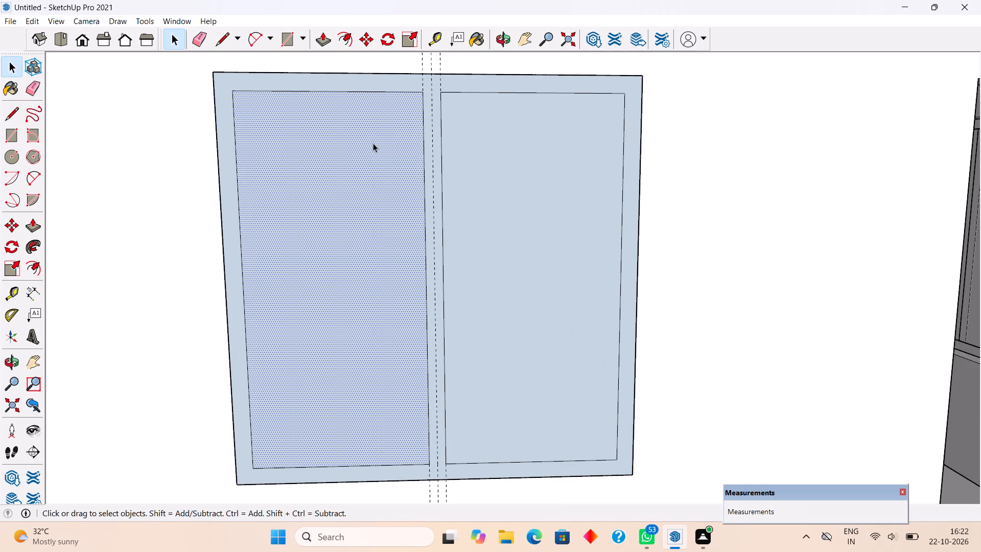
{"action": "key", "text": "Delete"}
{"action": "left_click", "coordinate": [460, 207]}
{"action": "key", "text": "Delete"}
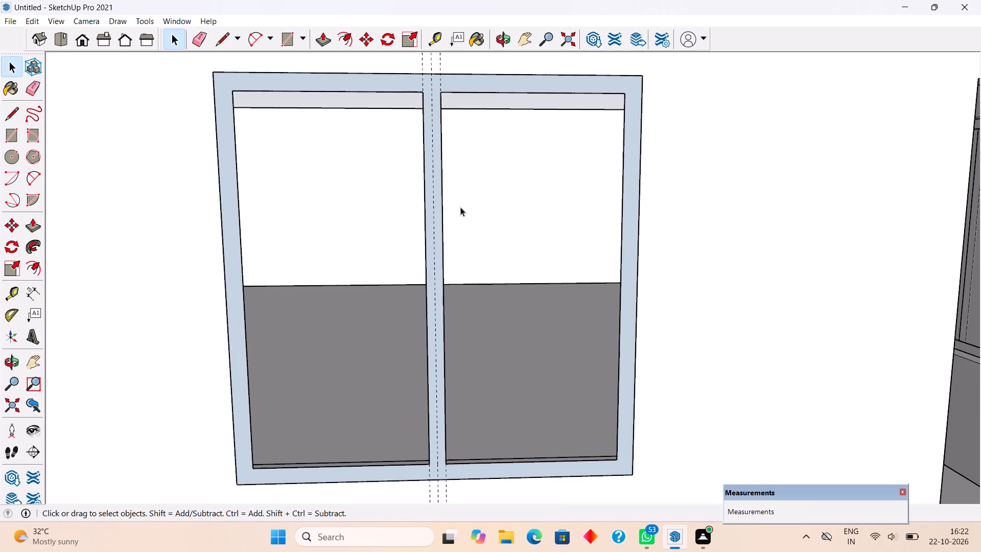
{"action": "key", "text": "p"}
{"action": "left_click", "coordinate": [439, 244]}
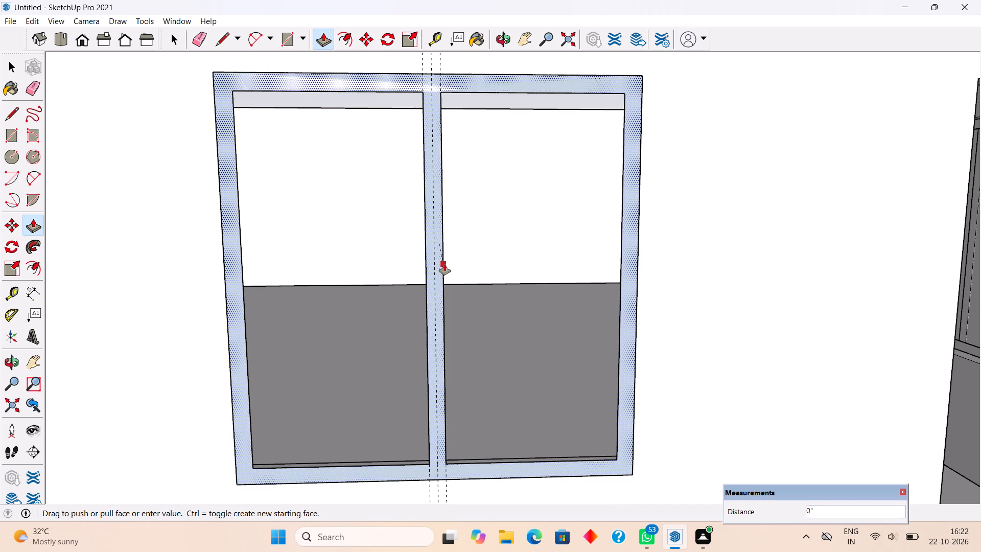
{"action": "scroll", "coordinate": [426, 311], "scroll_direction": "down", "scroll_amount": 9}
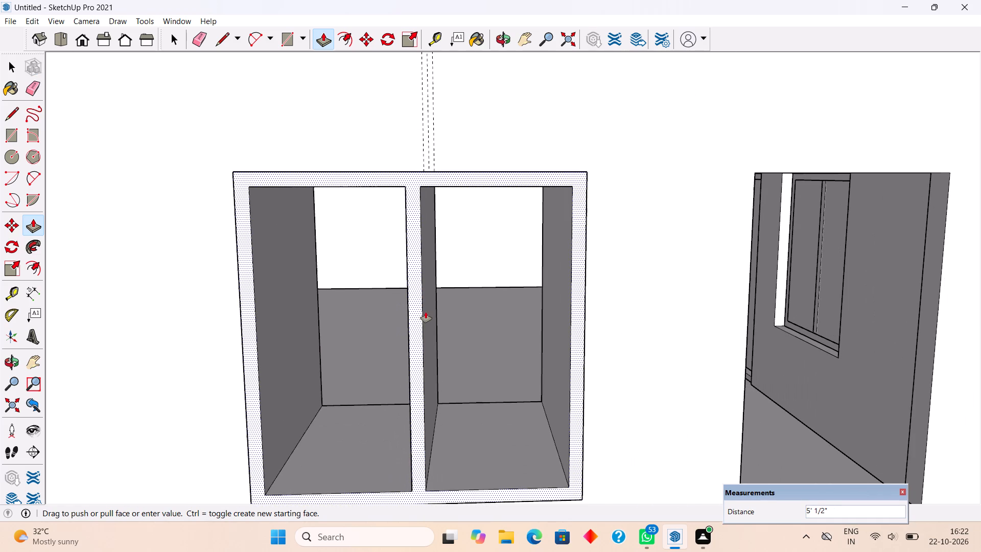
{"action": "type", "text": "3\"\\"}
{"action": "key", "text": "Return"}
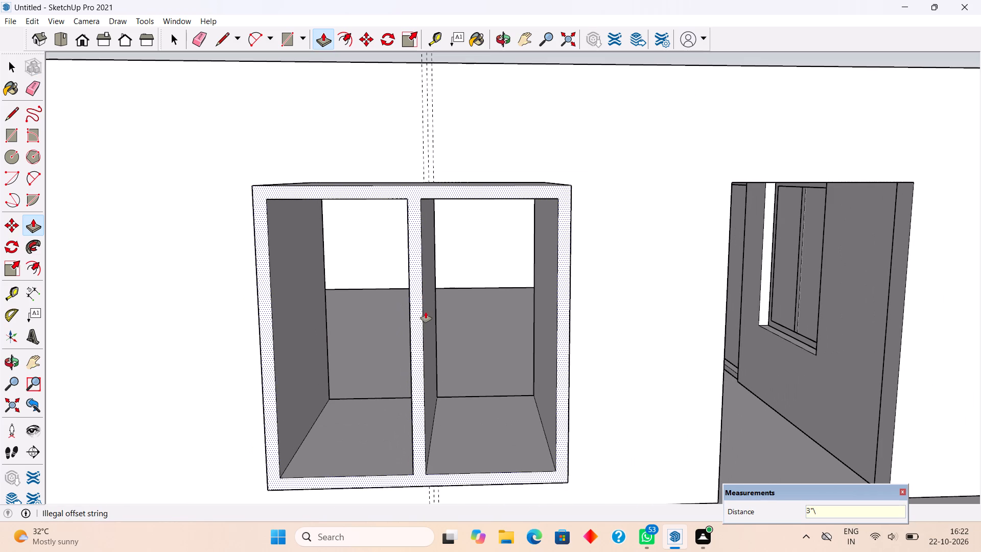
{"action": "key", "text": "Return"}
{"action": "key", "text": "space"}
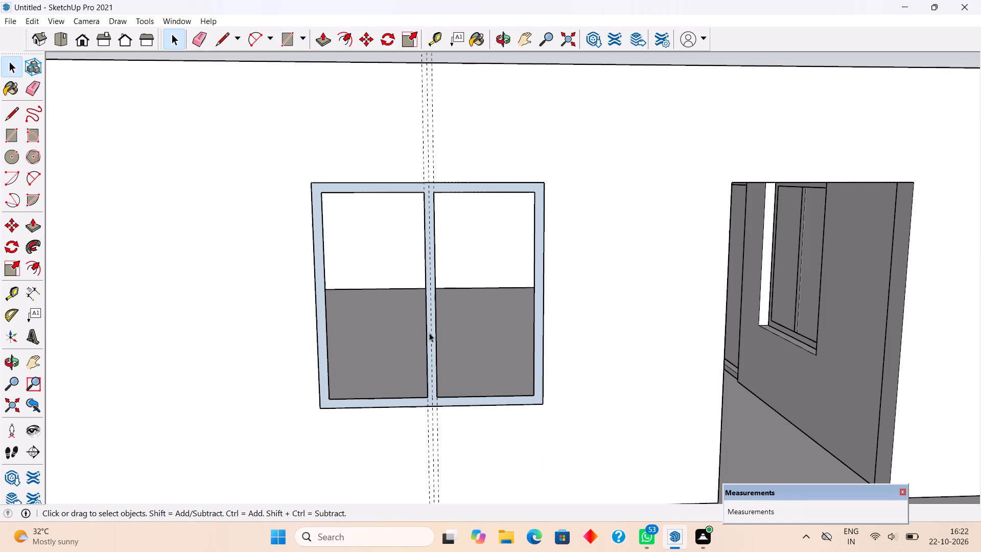
Push/Pull the window frame face 3" to give the frame thickness.
{"action": "key", "text": "p"}
{"action": "left_click", "coordinate": [432, 358]}
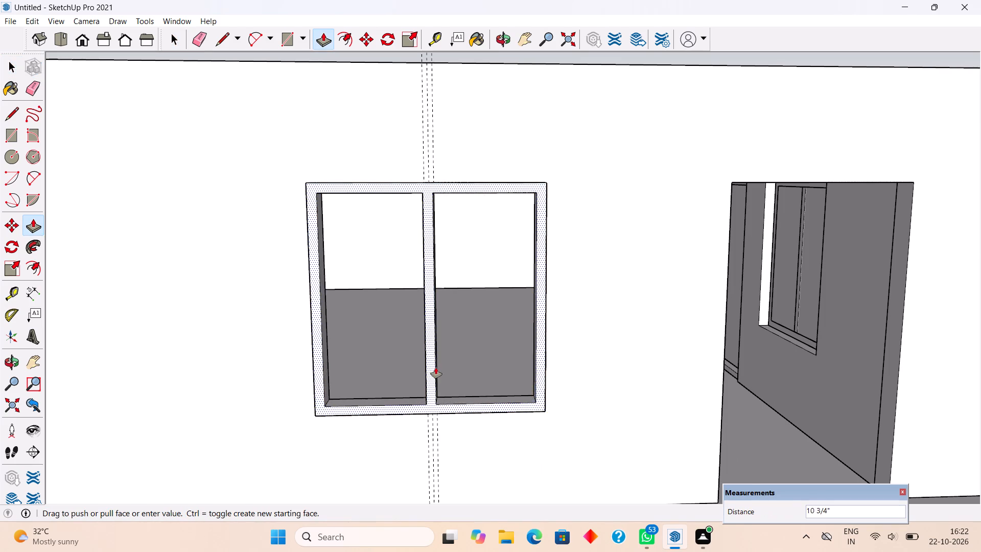
{"action": "type", "text": "3\""}
{"action": "key", "text": "Return"}
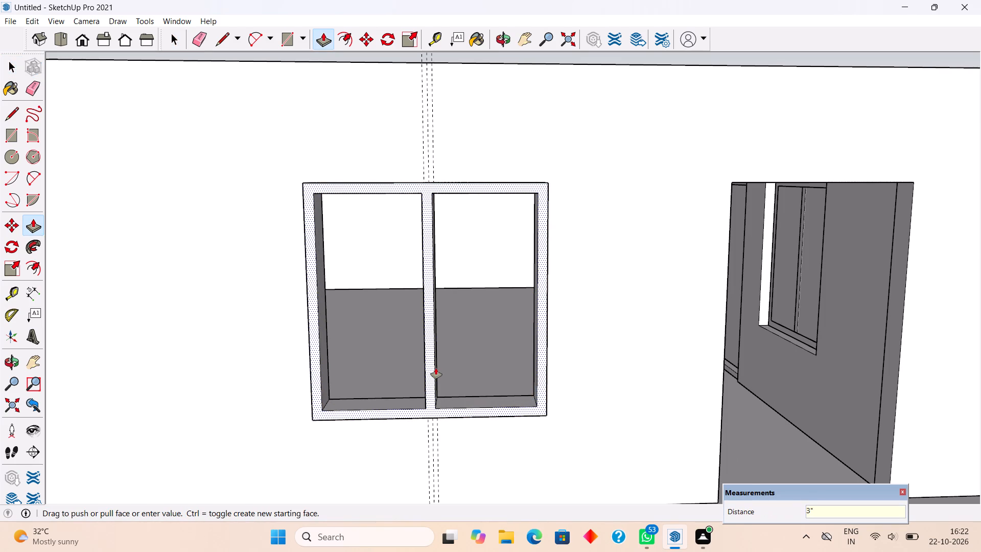
Select the whole extruded window frame with its mullion and make it a group.
{"action": "key", "text": "space"}
{"action": "triple_click", "coordinate": [434, 381]}
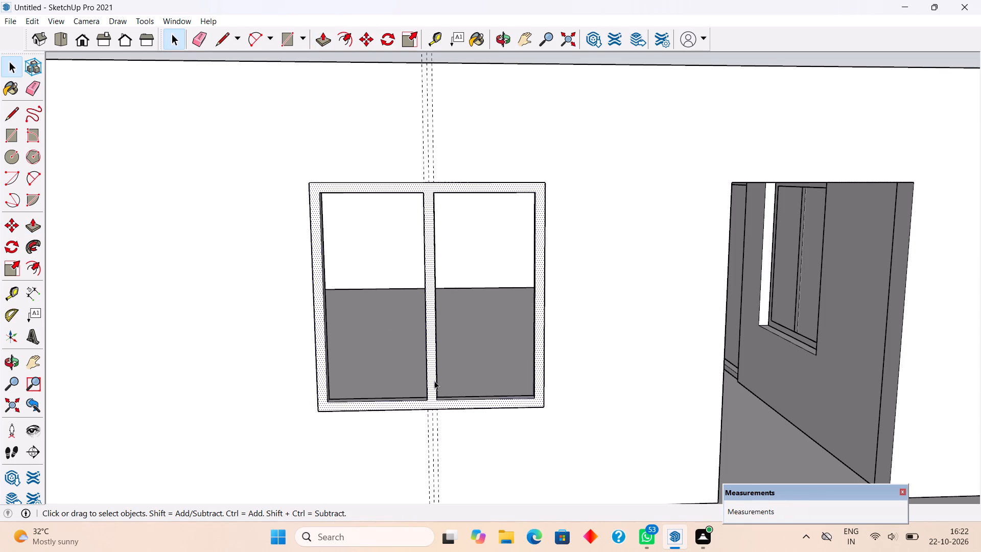
{"action": "right_click", "coordinate": [434, 381]}
{"action": "left_click", "coordinate": [473, 293]}
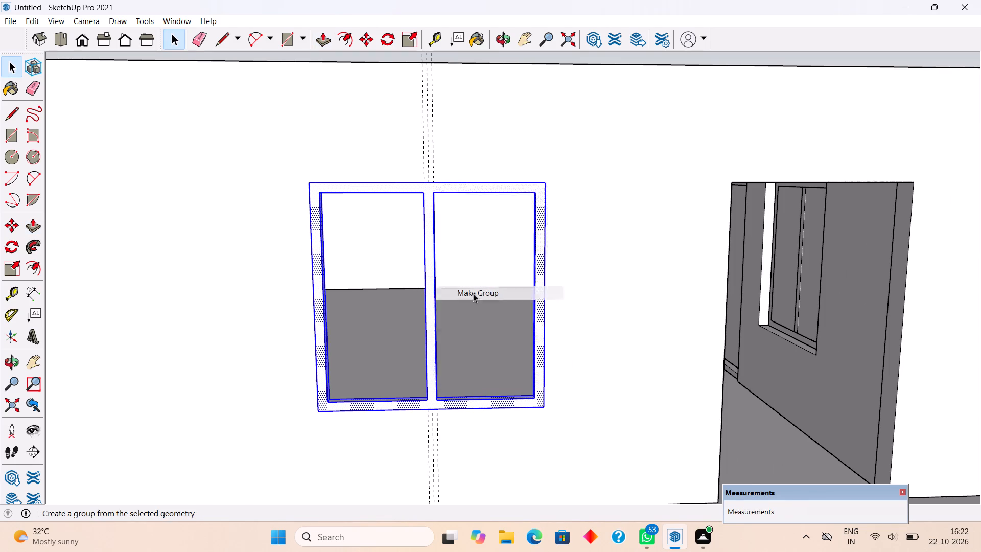
Move the window frame group 3" back to the wall face, and about 1 13/16" further into the opening.
{"action": "scroll", "coordinate": [473, 293], "scroll_direction": "down", "scroll_amount": 6}
{"action": "middle_click_drag", "start_coordinate": [450, 306], "coordinate": [464, 382]}
{"action": "scroll", "coordinate": [456, 341], "scroll_direction": "down", "scroll_amount": 1}
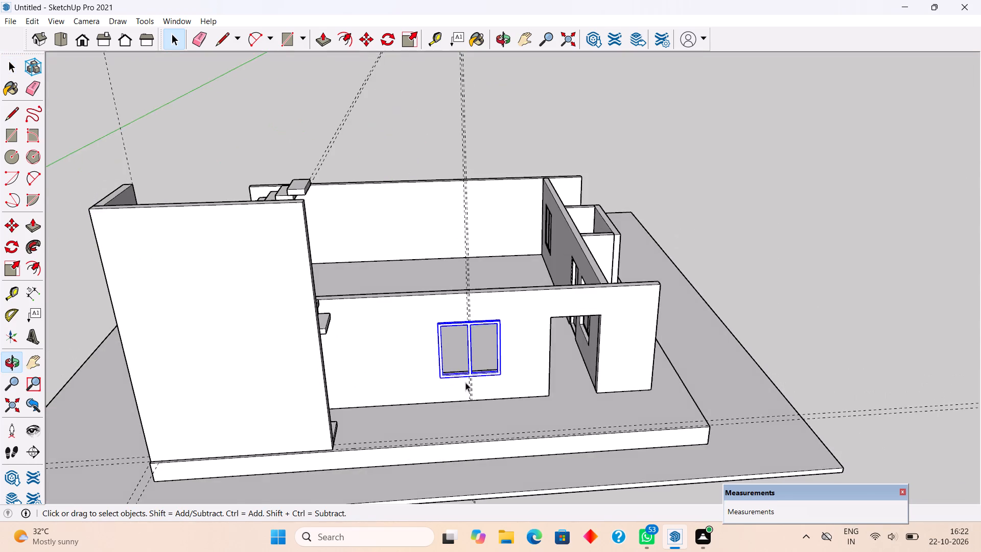
{"action": "scroll", "coordinate": [455, 381], "scroll_direction": "up", "scroll_amount": 5}
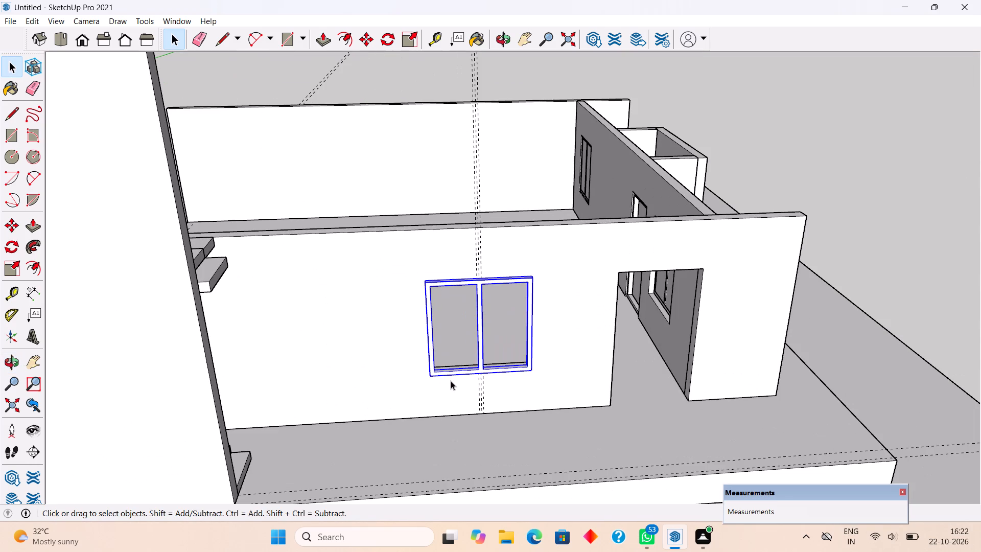
{"action": "scroll", "coordinate": [442, 388], "scroll_direction": "up", "scroll_amount": 6}
{"action": "middle_click_drag", "start_coordinate": [355, 384], "coordinate": [418, 398]}
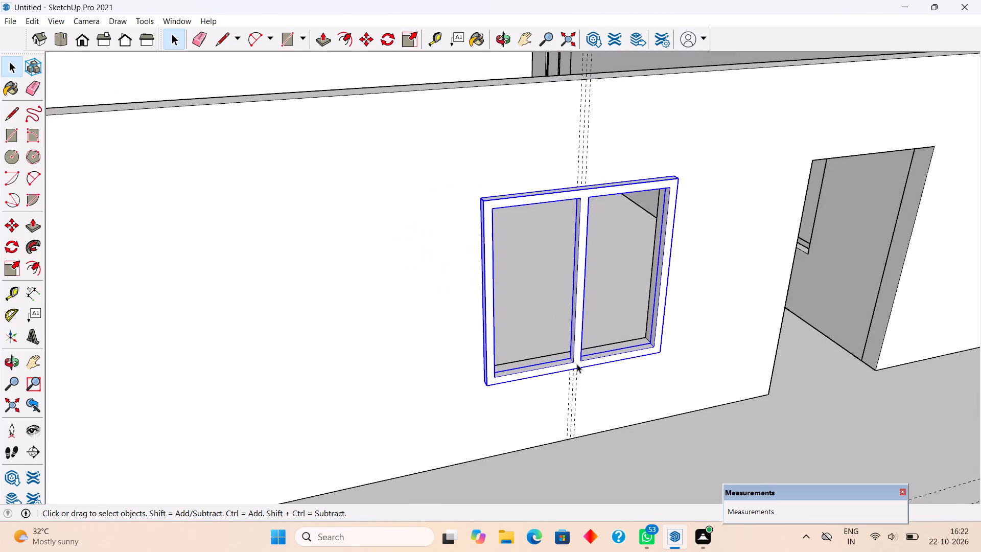
{"action": "scroll", "coordinate": [493, 335], "scroll_direction": "up", "scroll_amount": 5}
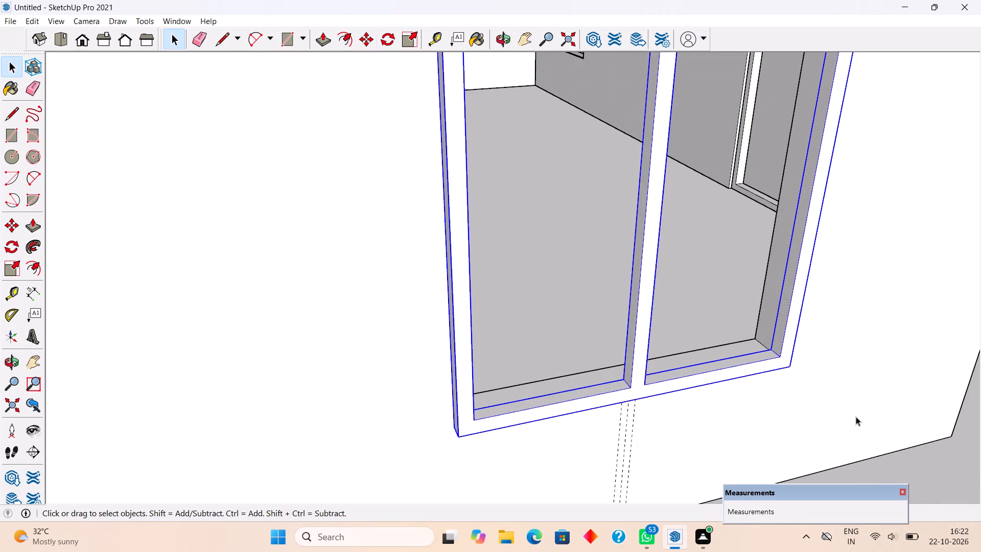
{"action": "key", "text": "m"}
{"action": "left_click", "coordinate": [792, 370]}
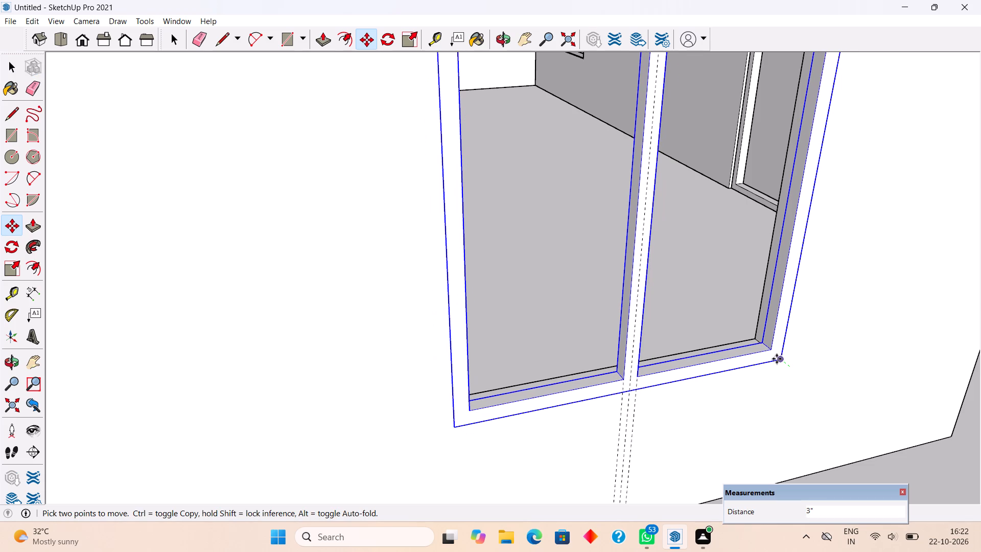
{"action": "left_click", "coordinate": [777, 359]}
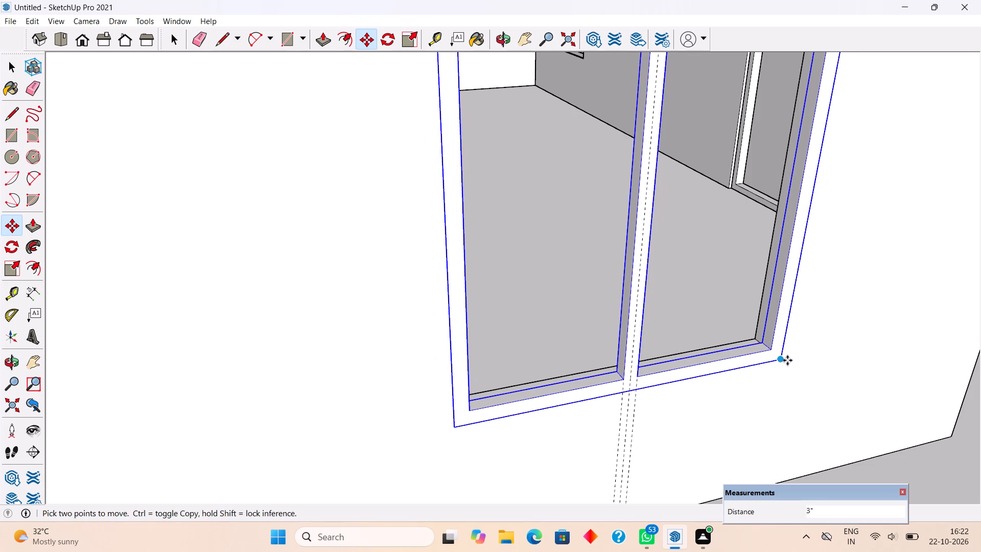
{"action": "left_click", "coordinate": [780, 359]}
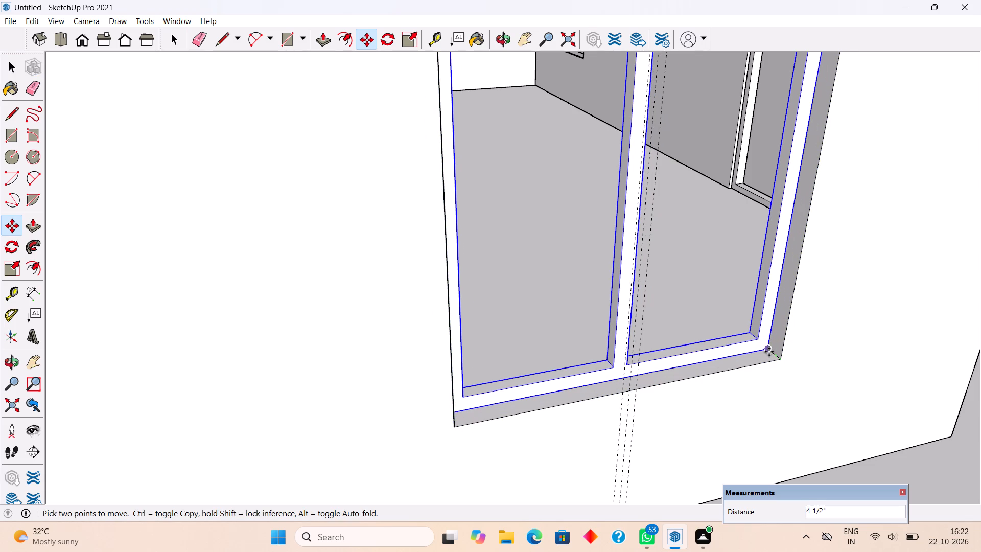
{"action": "scroll", "coordinate": [770, 349], "scroll_direction": "up", "scroll_amount": 3}
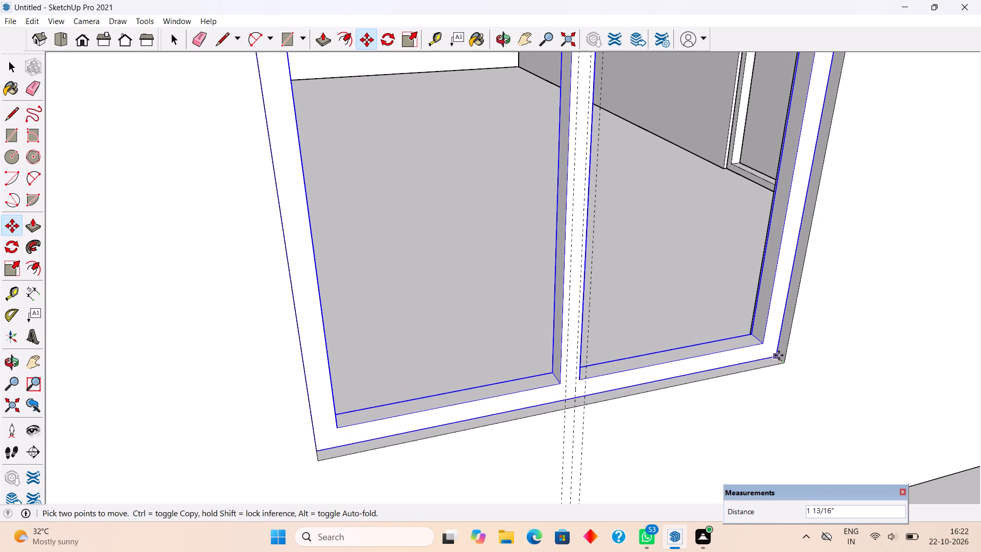
{"action": "left_click", "coordinate": [779, 356]}
Inside the frame group, Push/Pull the front face out about 1 11/16" to the wall face, plus another 1".
{"action": "key", "text": "space"}
{"action": "triple_click", "coordinate": [770, 338]}
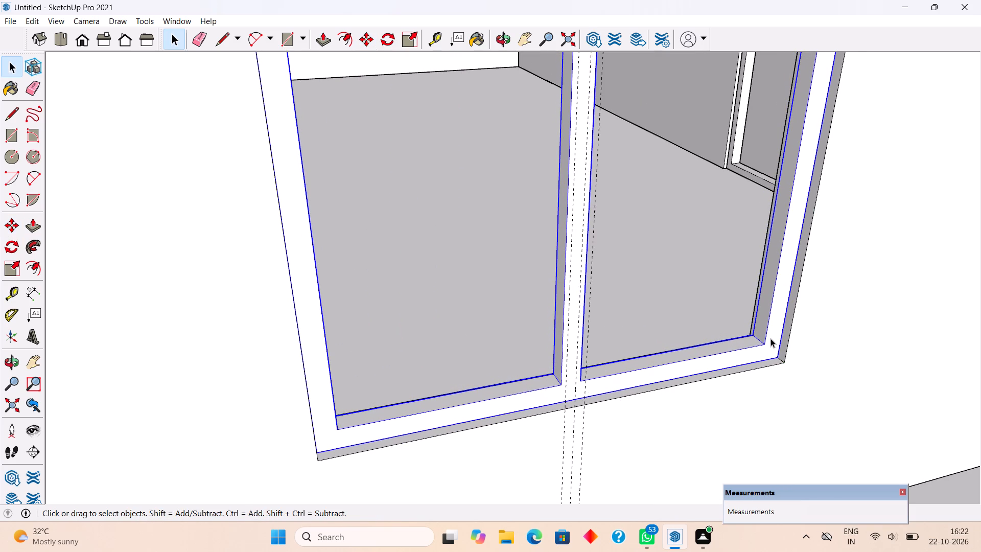
{"action": "key", "text": "p"}
{"action": "left_click", "coordinate": [770, 338]}
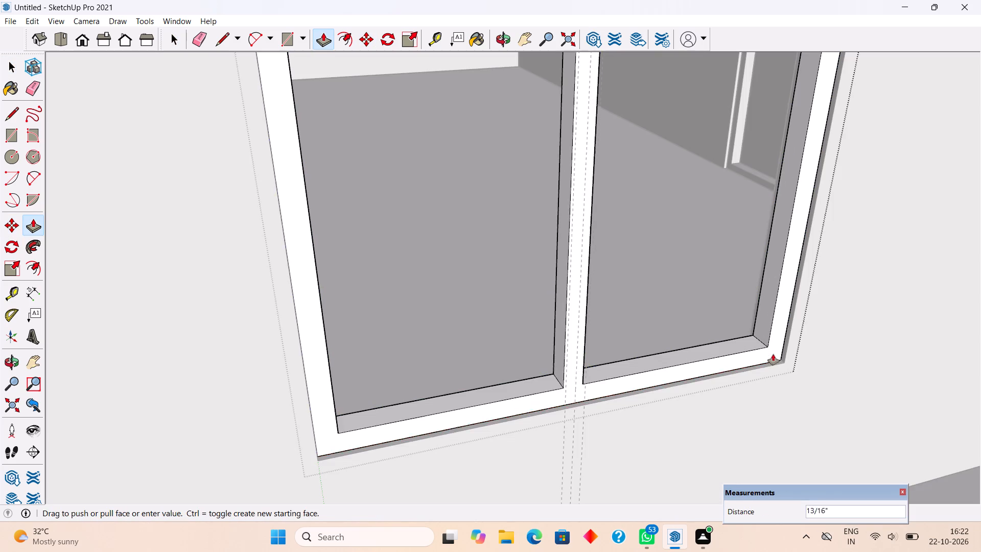
{"action": "left_click", "coordinate": [719, 403]}
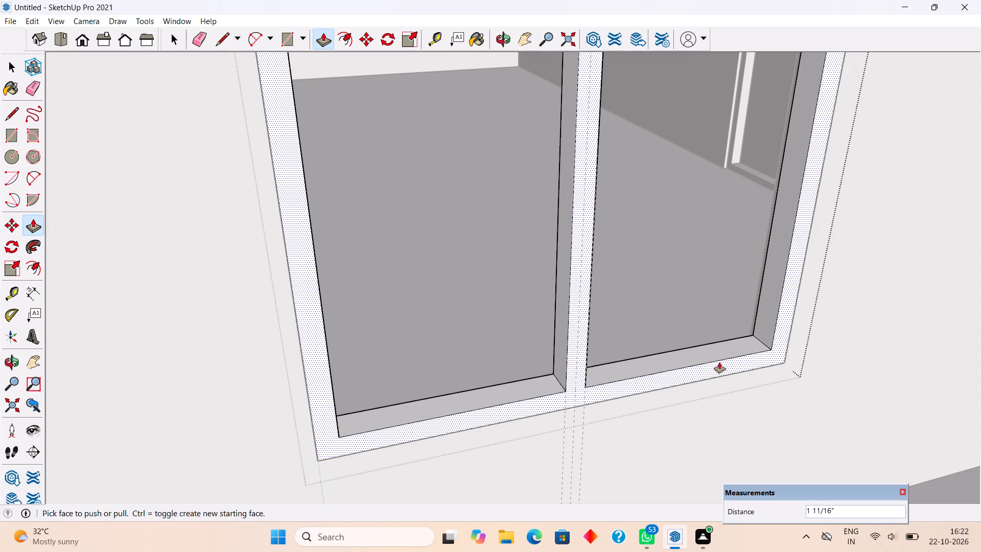
{"action": "left_click", "coordinate": [721, 367]}
{"action": "type", "text": "1\""}
{"action": "key", "text": "Return"}
{"action": "key", "text": "space"}
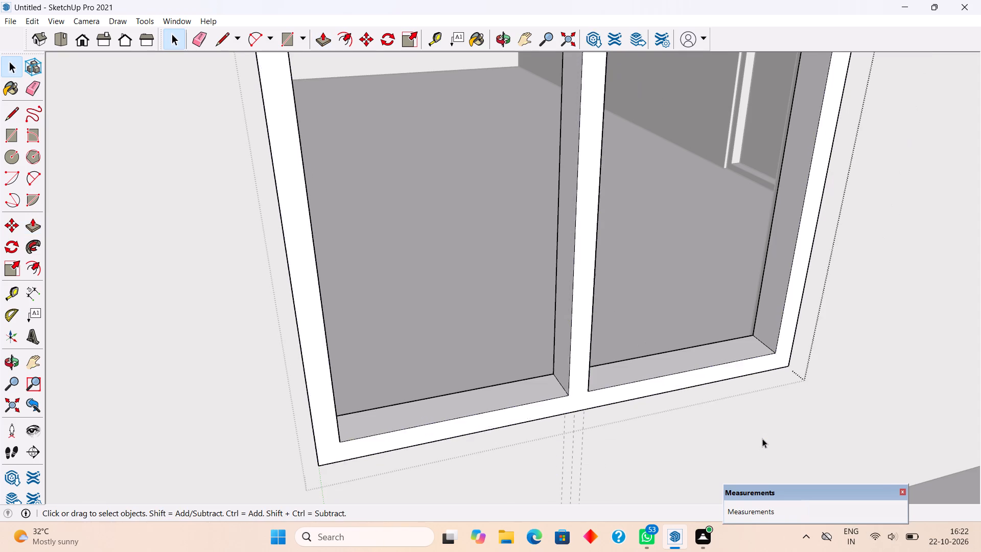
{"action": "scroll", "coordinate": [762, 439], "scroll_direction": "down", "scroll_amount": 6}
{"action": "scroll", "coordinate": [714, 360], "scroll_direction": "down", "scroll_amount": 10}
{"action": "left_click", "coordinate": [854, 206]}
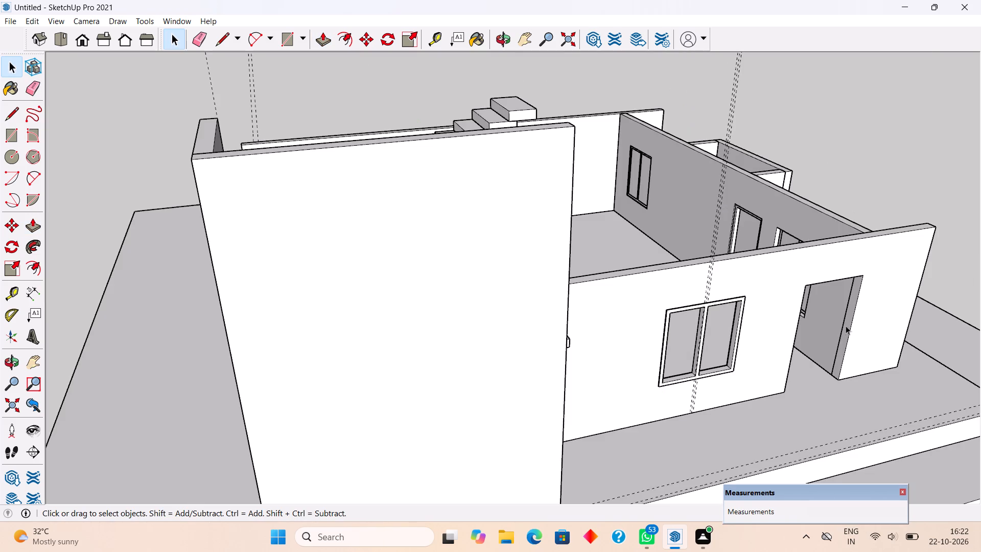
Place a vertical guide along the middle of the window frame's inner side face, about 2 7/8" from its front edge.
{"action": "middle_click_drag", "start_coordinate": [700, 397], "coordinate": [530, 390]}
{"action": "scroll", "coordinate": [452, 331], "scroll_direction": "down", "scroll_amount": 4}
{"action": "middle_click_drag", "start_coordinate": [510, 389], "coordinate": [203, 256]}
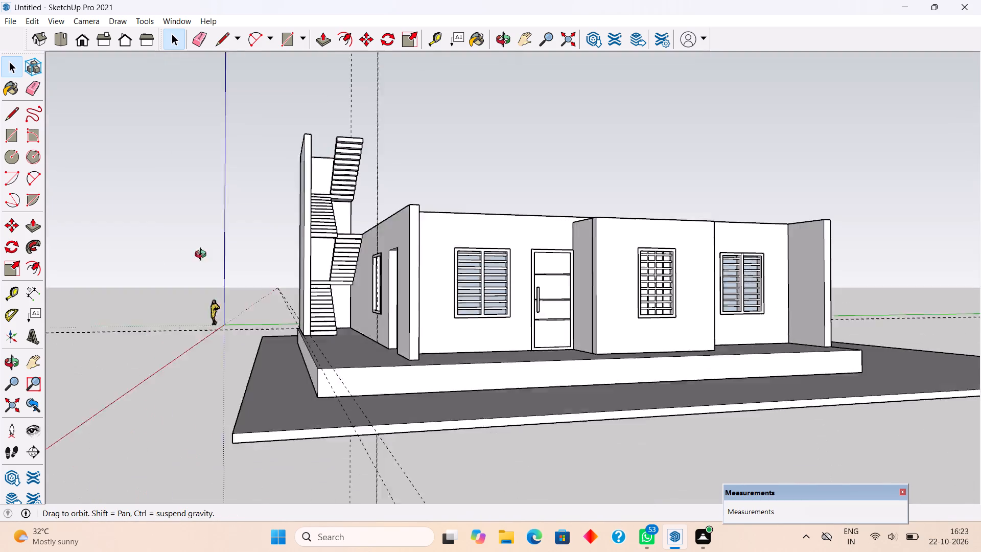
{"action": "middle_click_drag", "start_coordinate": [203, 256], "coordinate": [194, 251]}
{"action": "scroll", "coordinate": [364, 251], "scroll_direction": "up", "scroll_amount": 1}
{"action": "middle_click_drag", "start_coordinate": [426, 329], "coordinate": [474, 359]}
{"action": "scroll", "coordinate": [334, 294], "scroll_direction": "up", "scroll_amount": 6}
{"action": "scroll", "coordinate": [408, 251], "scroll_direction": "up", "scroll_amount": 3}
{"action": "scroll", "coordinate": [384, 191], "scroll_direction": "up", "scroll_amount": 3}
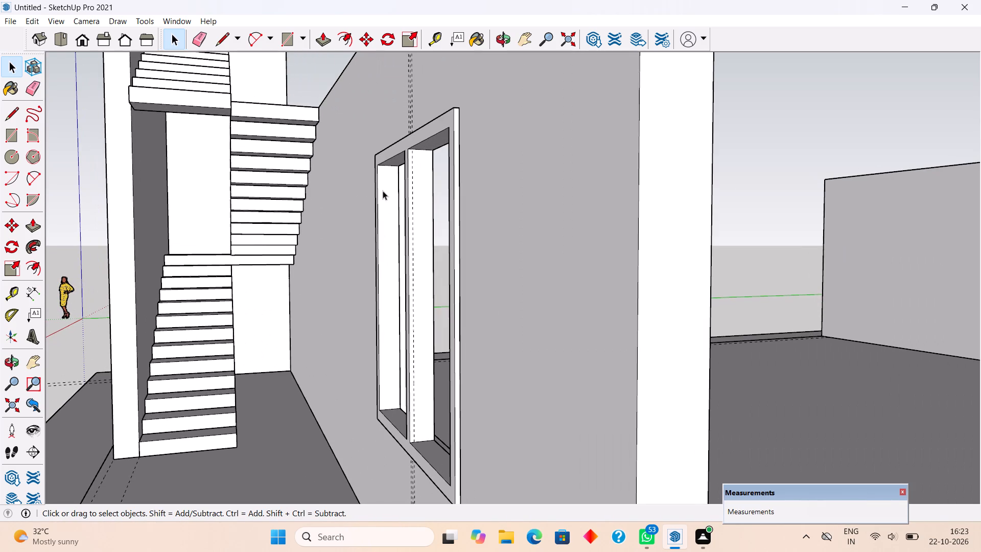
{"action": "key", "text": "t"}
{"action": "left_click", "coordinate": [376, 227]}
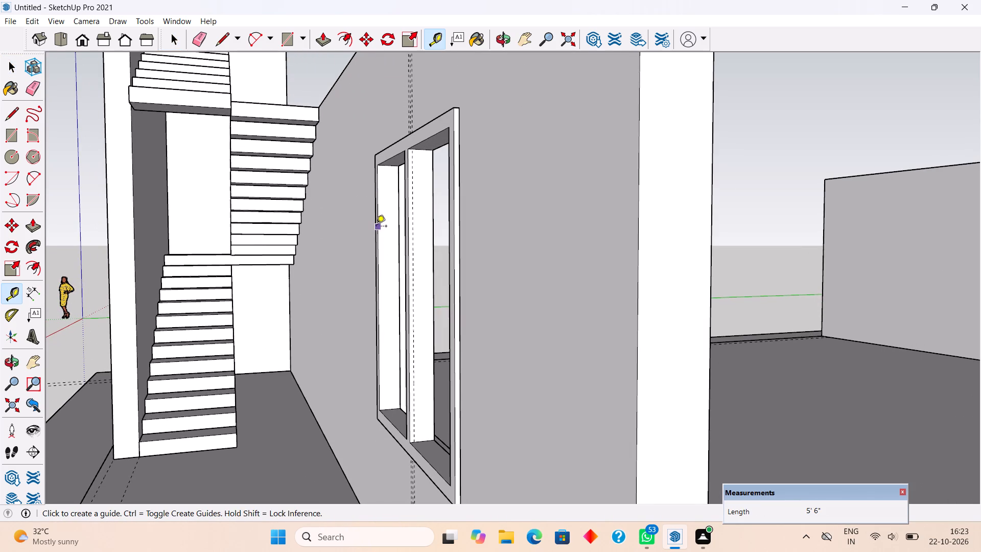
{"action": "left_click", "coordinate": [390, 166]}
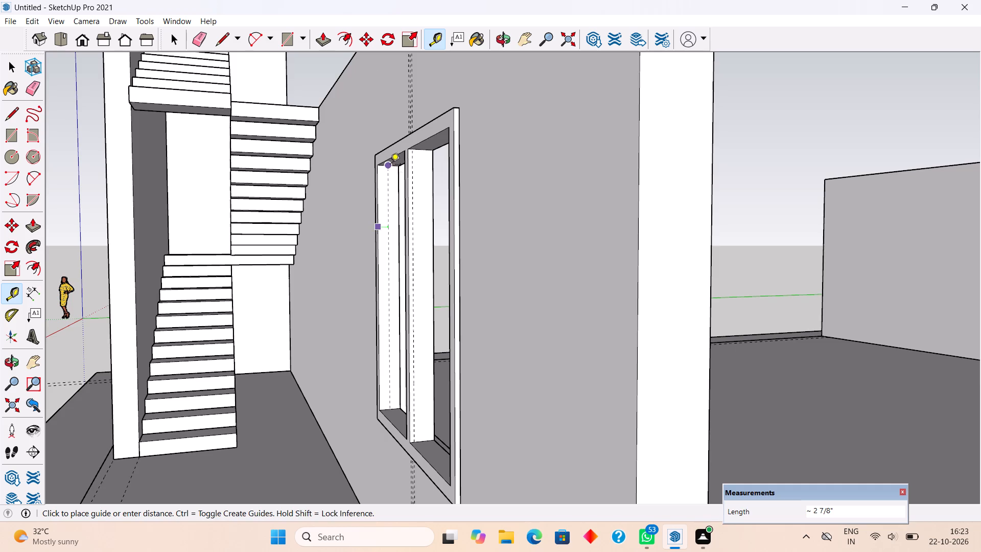
Draw a small circle centred on the guide near the top of the frame's inner side face.
{"action": "middle_click_drag", "start_coordinate": [389, 215], "coordinate": [417, 240]}
{"action": "scroll", "coordinate": [424, 329], "scroll_direction": "up", "scroll_amount": 1}
{"action": "scroll", "coordinate": [381, 209], "scroll_direction": "up", "scroll_amount": 3}
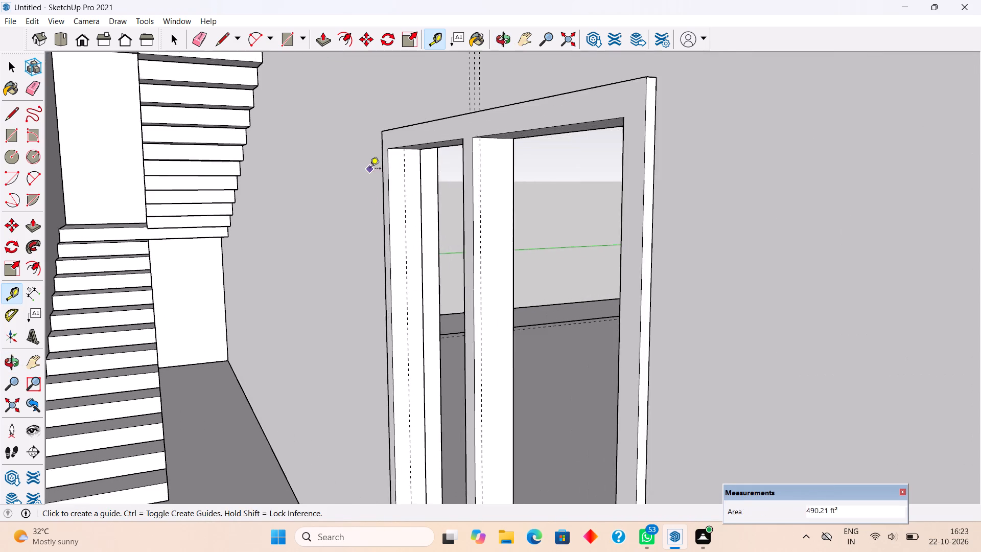
{"action": "scroll", "coordinate": [370, 169], "scroll_direction": "up", "scroll_amount": 2}
{"action": "scroll", "coordinate": [461, 129], "scroll_direction": "up", "scroll_amount": 5}
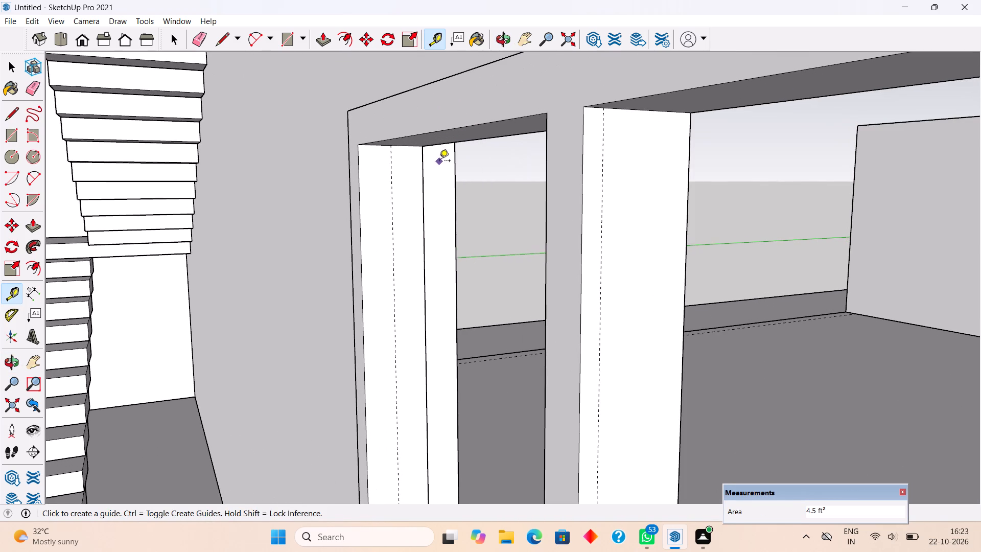
{"action": "key", "text": "c"}
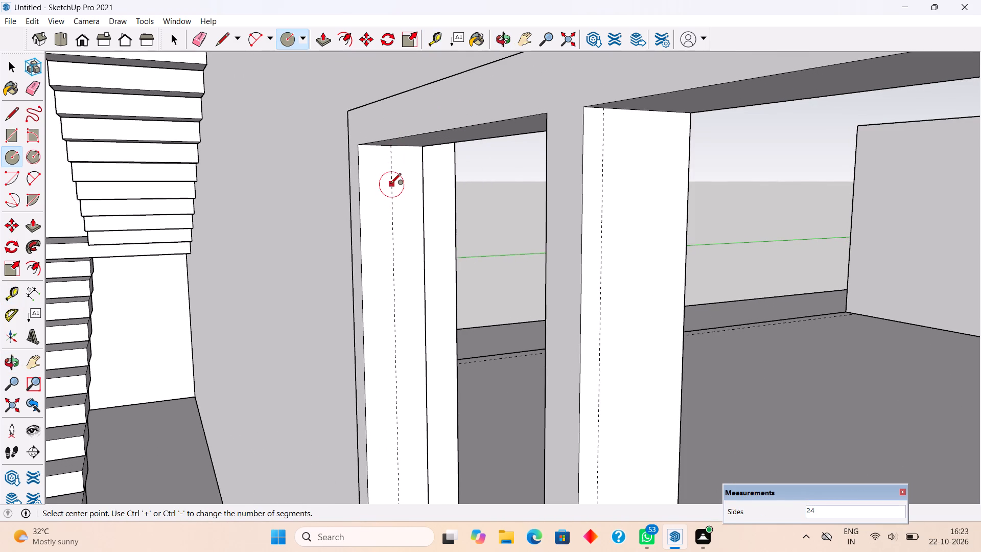
{"action": "left_click", "coordinate": [390, 194]}
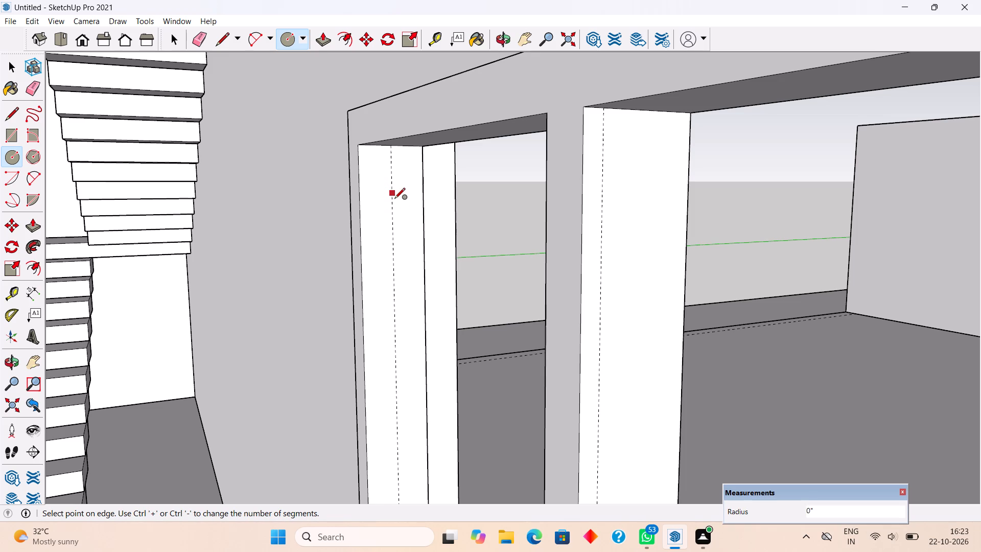
{"action": "scroll", "coordinate": [394, 199], "scroll_direction": "up", "scroll_amount": 5}
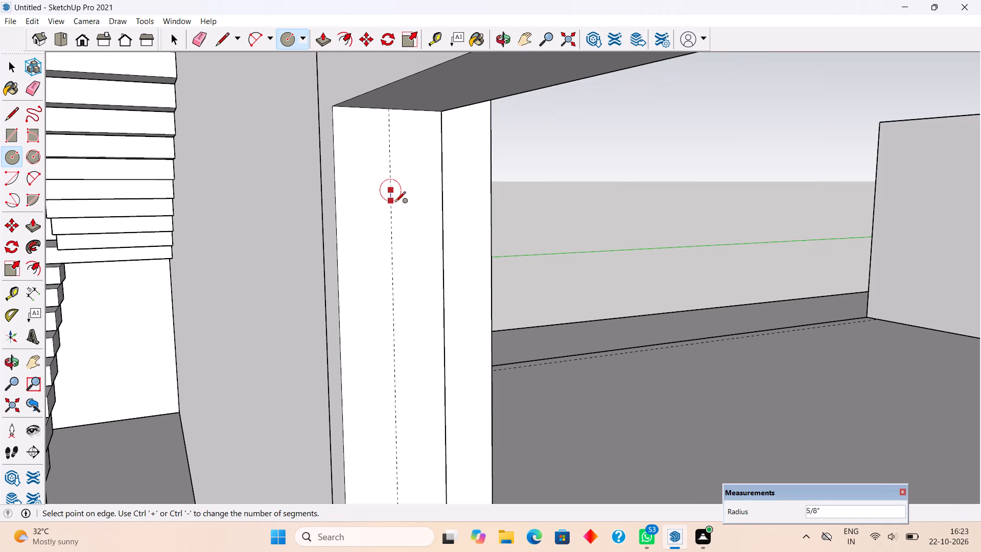
{"action": "left_click", "coordinate": [396, 205]}
Push/Pull the circle 5' 6" across both window panes to form a horizontal rod ending at the opposite frame side.
{"action": "key", "text": "p"}
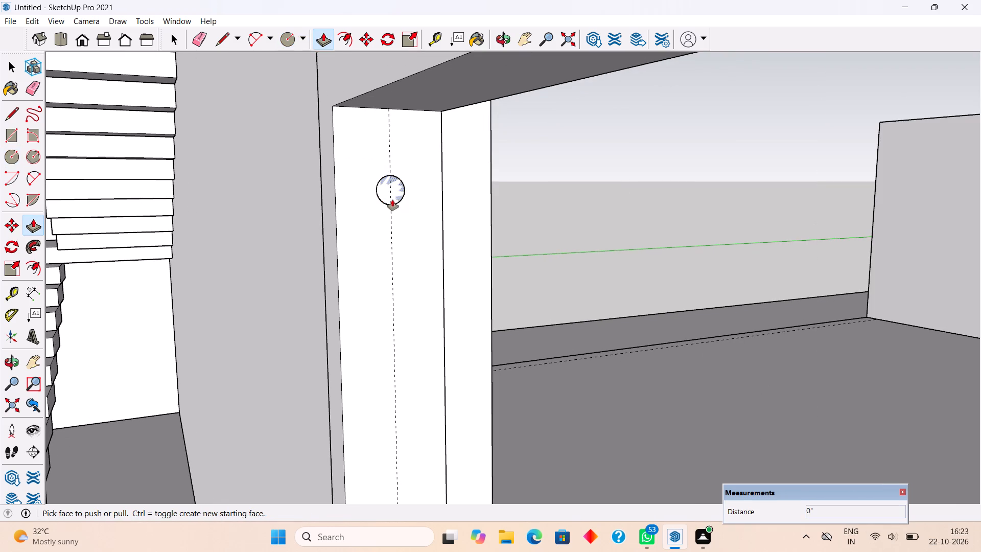
{"action": "left_click", "coordinate": [390, 198]}
{"action": "scroll", "coordinate": [473, 204], "scroll_direction": "down", "scroll_amount": 18}
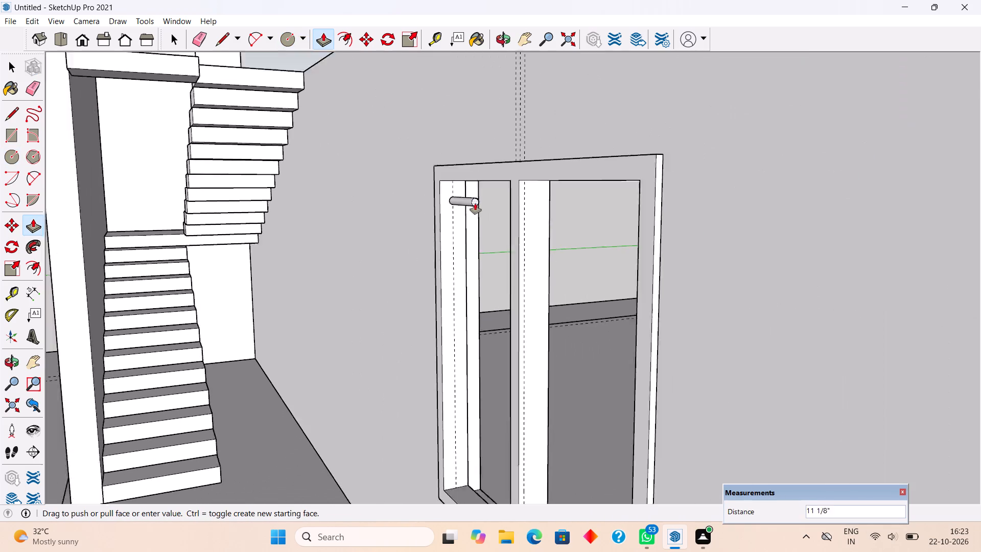
{"action": "scroll", "coordinate": [475, 203], "scroll_direction": "down", "scroll_amount": 1}
{"action": "left_click", "coordinate": [598, 230]}
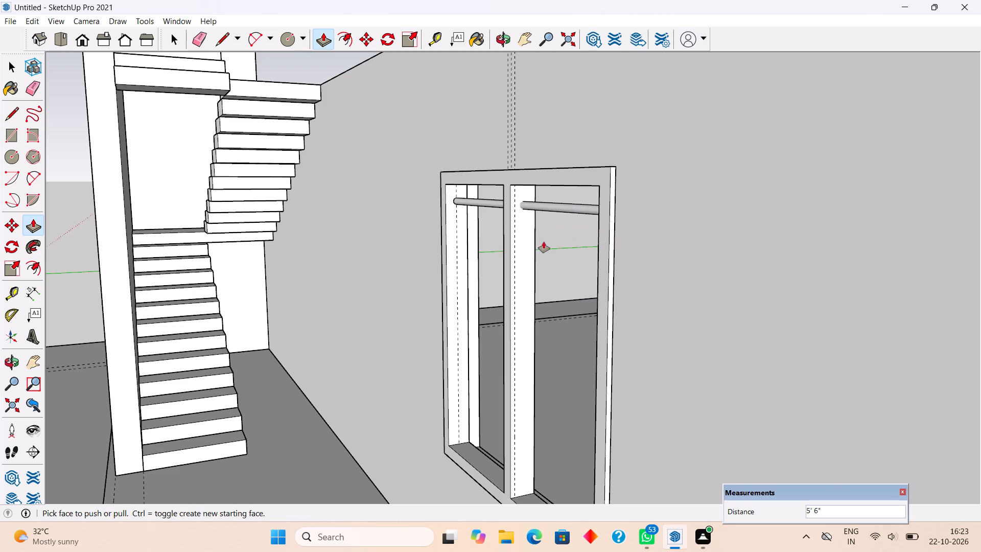
Select the entire horizontal rod and make it a group.
{"action": "middle_click_drag", "start_coordinate": [449, 308], "coordinate": [742, 308]}
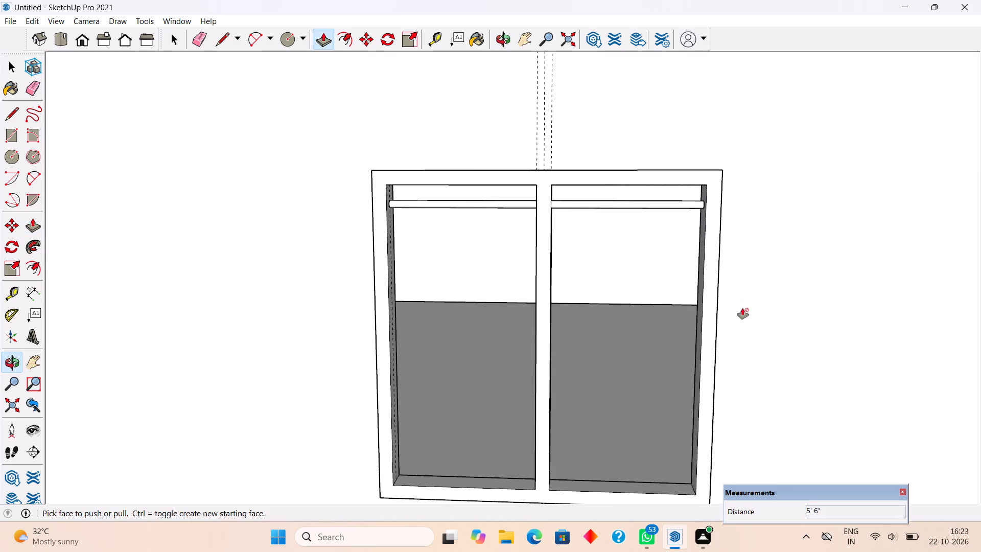
{"action": "key", "text": "space"}
{"action": "triple_click", "coordinate": [614, 202]}
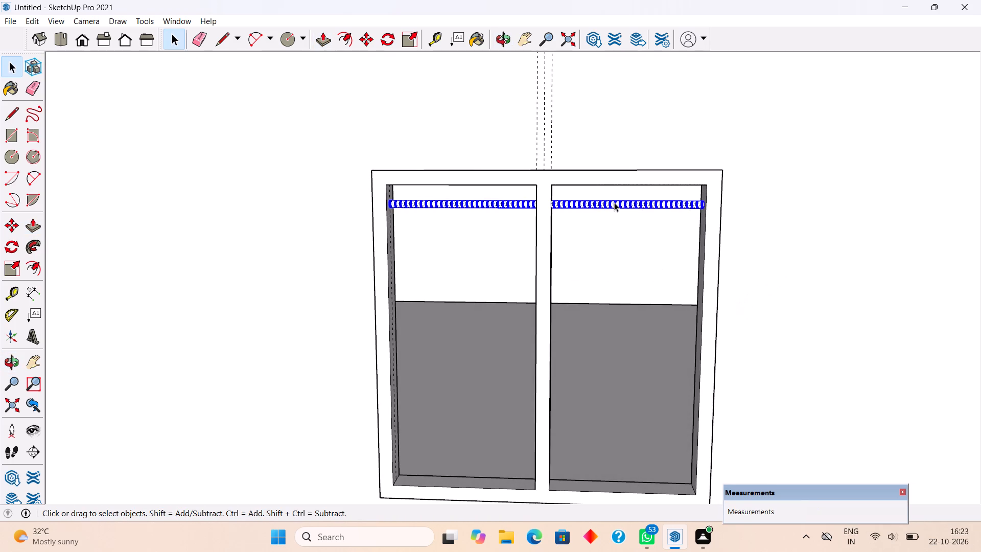
{"action": "right_click", "coordinate": [614, 202]}
{"action": "left_click", "coordinate": [641, 306]}
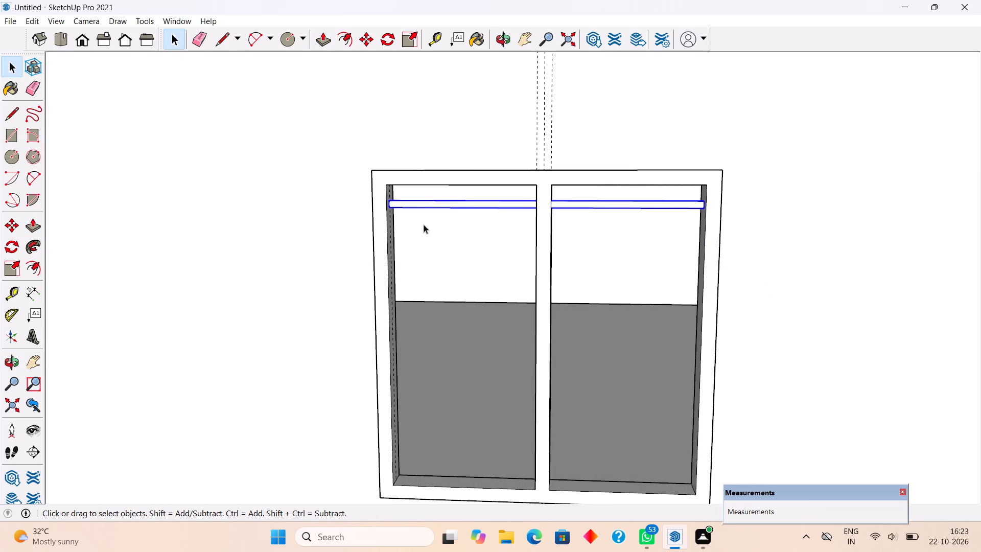
Copy the rod group 7" straight down and repeat the copy x9 to fill the window with grille bars.
{"action": "key", "text": "m"}
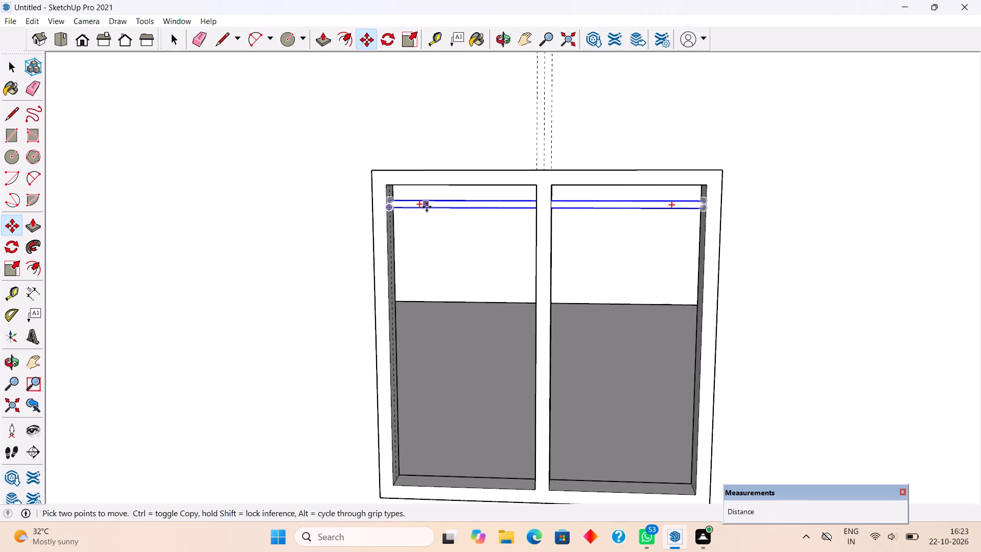
{"action": "left_click", "coordinate": [442, 205]}
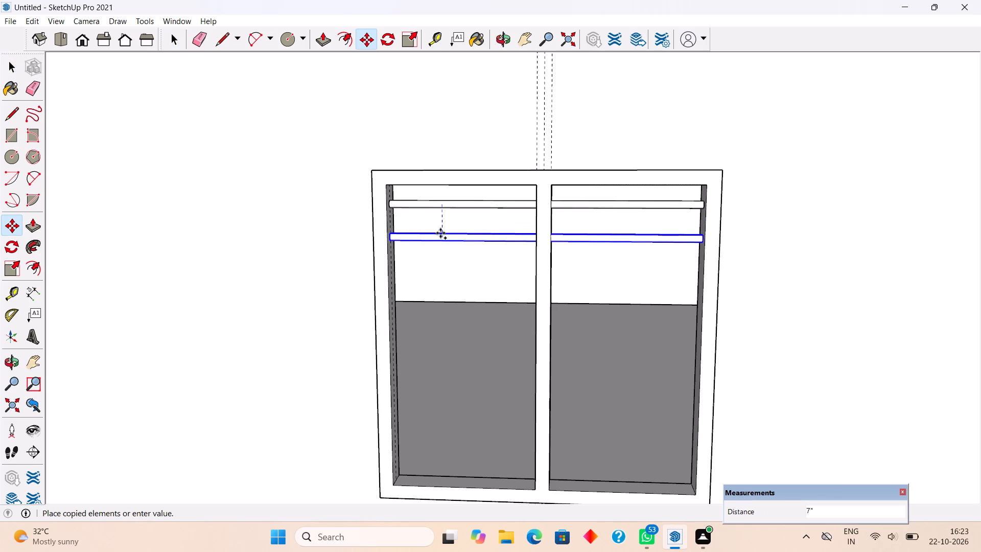
{"action": "type", "text": "7\""}
{"action": "key", "text": "Return"}
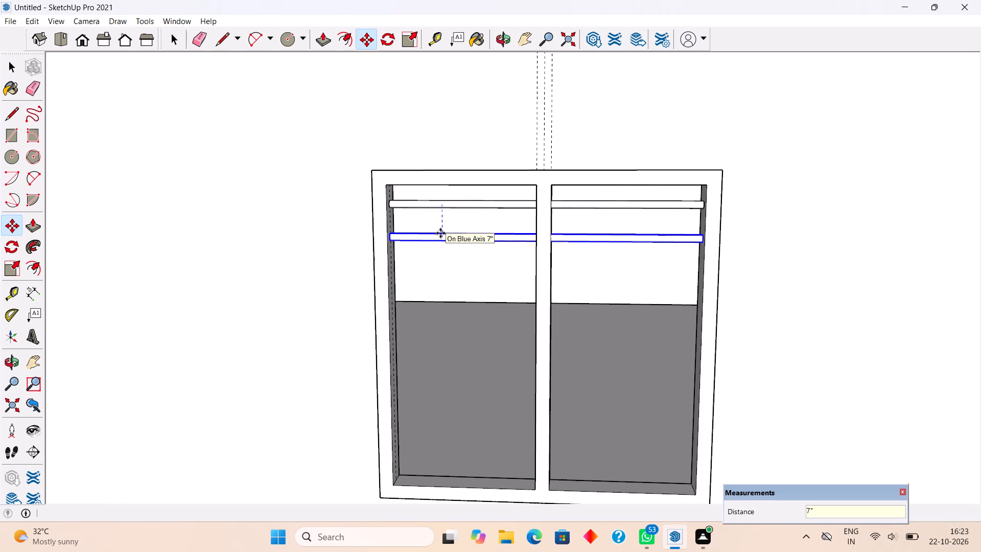
{"action": "key", "text": "x"}
{"action": "key", "text": "9"}
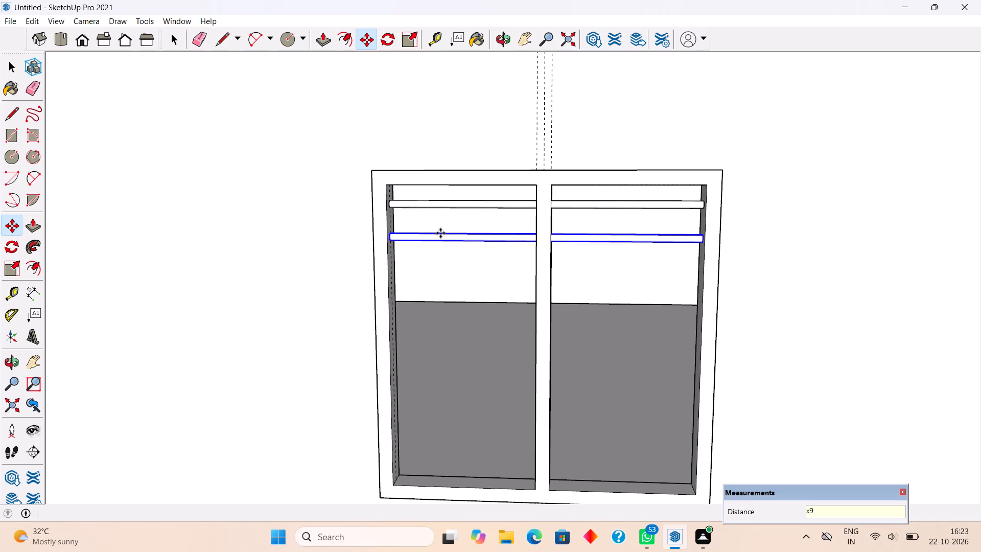
{"action": "key", "text": "Return"}
{"action": "key", "text": "space"}
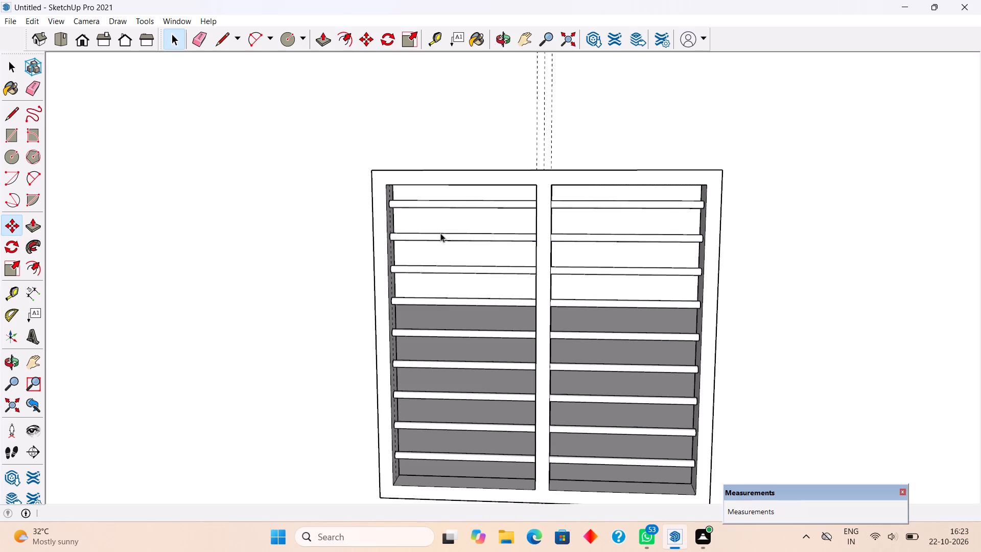
Draw a 5' 6" by 5' 6" rectangle over the opening inside the frame of the side wall's two-pane window.
{"action": "scroll", "coordinate": [440, 233], "scroll_direction": "down", "scroll_amount": 9}
{"action": "middle_click_drag", "start_coordinate": [444, 285], "coordinate": [16, 330]}
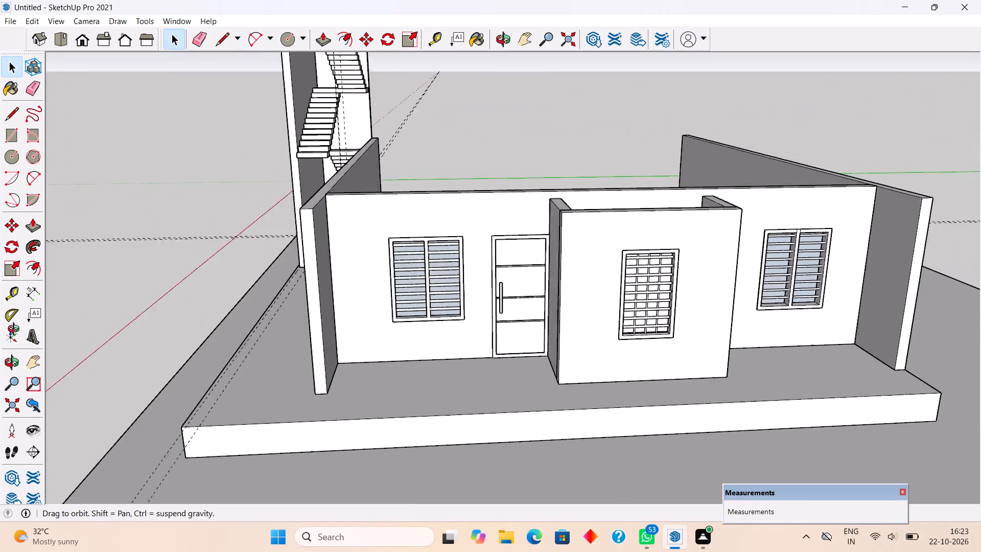
{"action": "middle_click_drag", "start_coordinate": [16, 330], "coordinate": [2, 331]}
{"action": "middle_click_drag", "start_coordinate": [642, 296], "coordinate": [216, 366]}
{"action": "scroll", "coordinate": [644, 185], "scroll_direction": "up", "scroll_amount": 5}
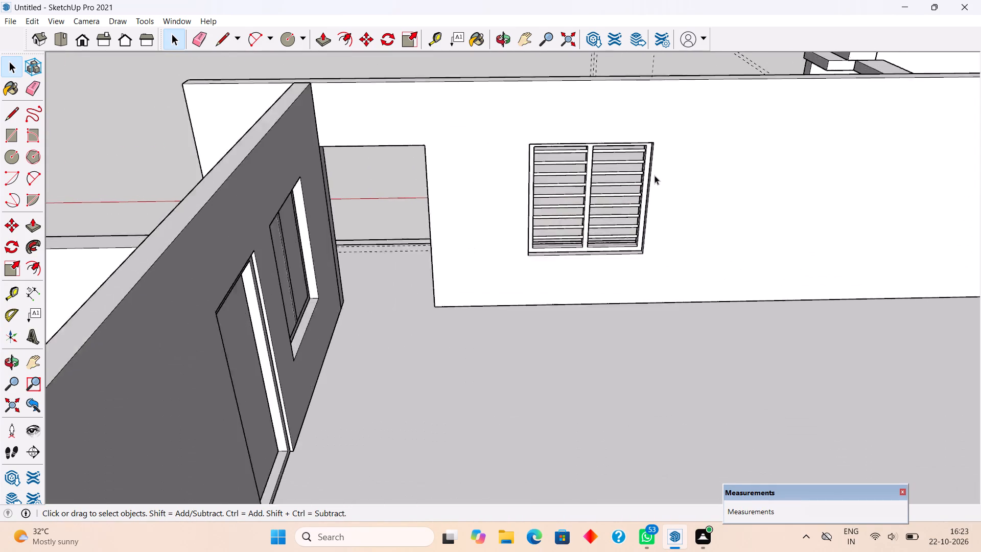
{"action": "scroll", "coordinate": [655, 175], "scroll_direction": "up", "scroll_amount": 3}
{"action": "middle_click_drag", "start_coordinate": [645, 154], "coordinate": [635, 101]}
{"action": "scroll", "coordinate": [721, 219], "scroll_direction": "up", "scroll_amount": 5}
{"action": "middle_click_drag", "start_coordinate": [655, 196], "coordinate": [648, 163]}
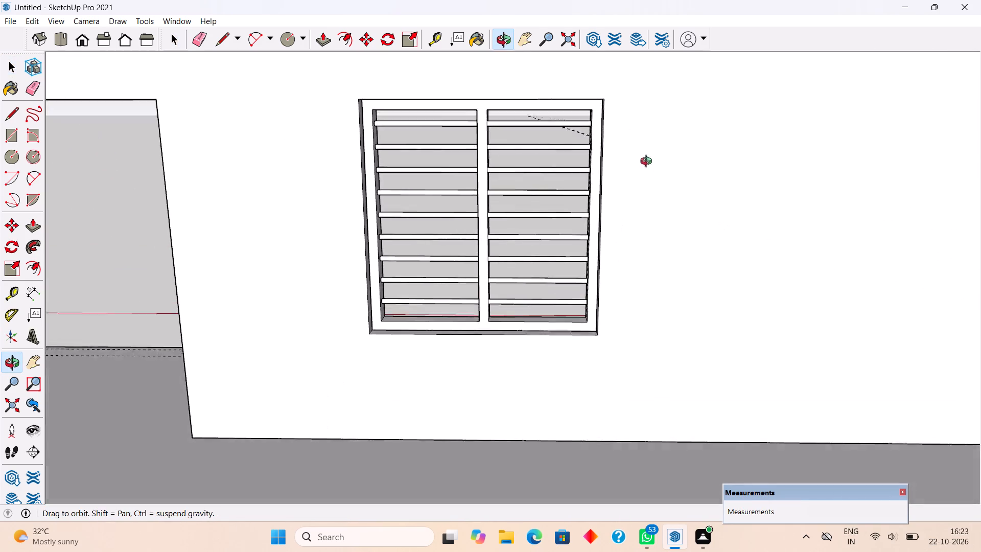
{"action": "middle_click_drag", "start_coordinate": [648, 163], "coordinate": [629, 107]}
{"action": "key", "text": "r"}
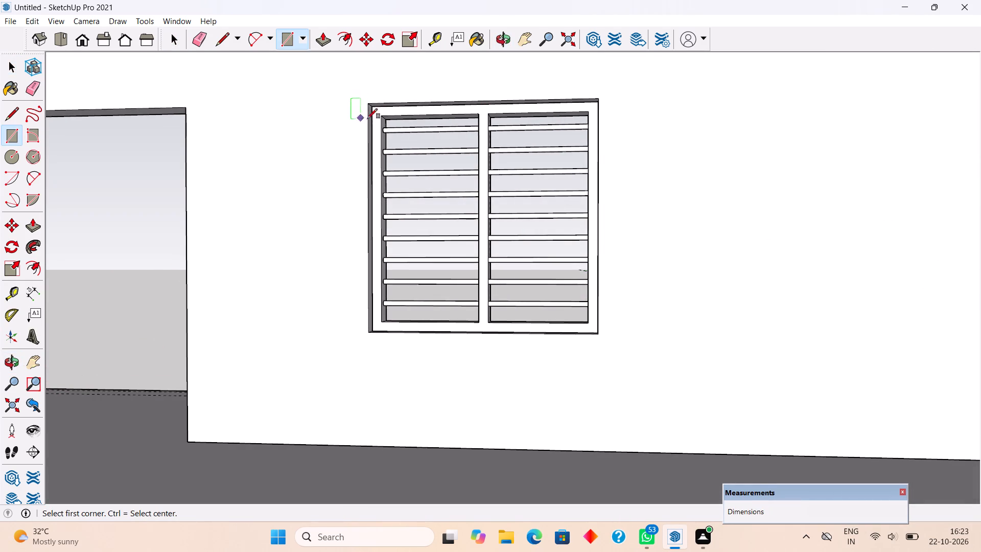
{"action": "left_click", "coordinate": [382, 112]}
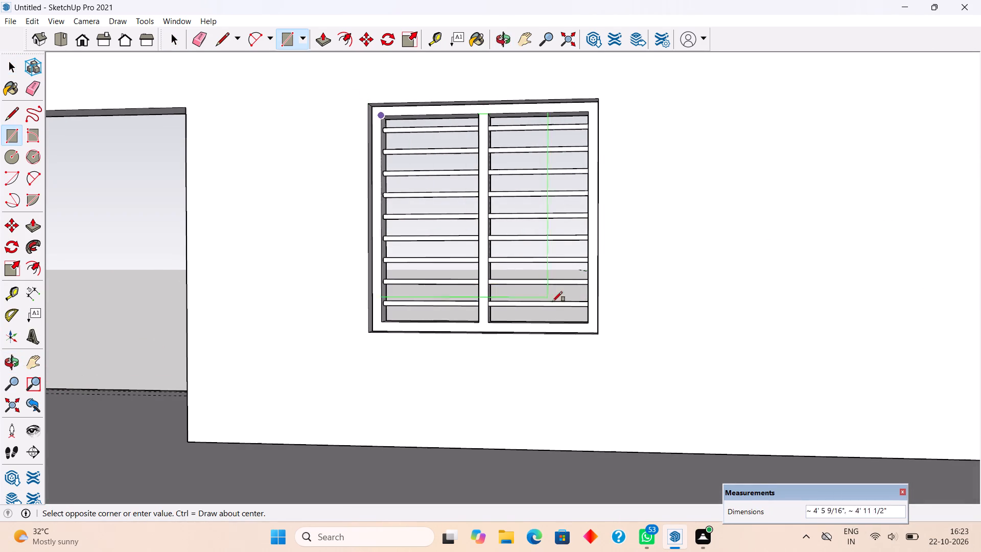
{"action": "left_click", "coordinate": [586, 323]}
Select the new window pane rectangle with its edges and make it a group.
{"action": "key", "text": "space"}
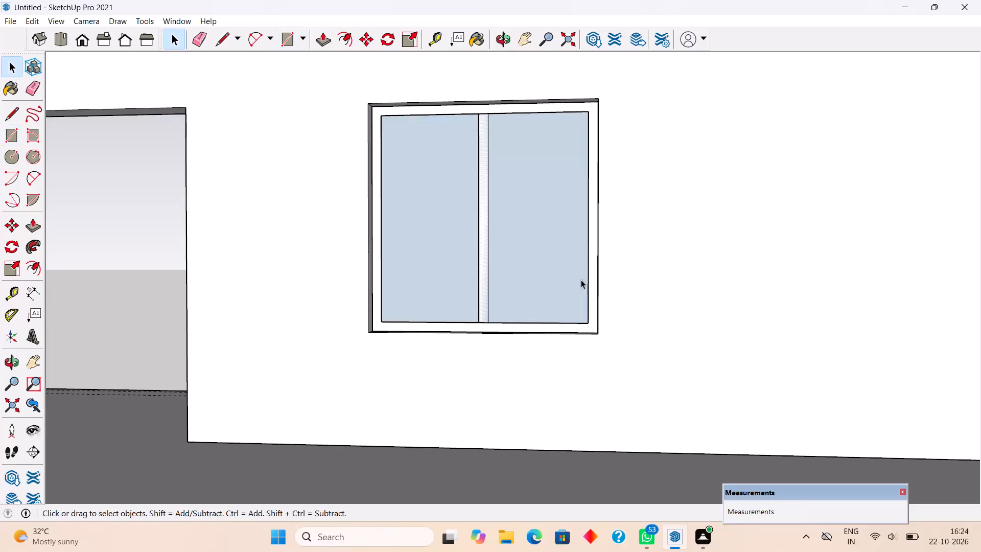
{"action": "triple_click", "coordinate": [496, 231]}
{"action": "right_click", "coordinate": [496, 231]}
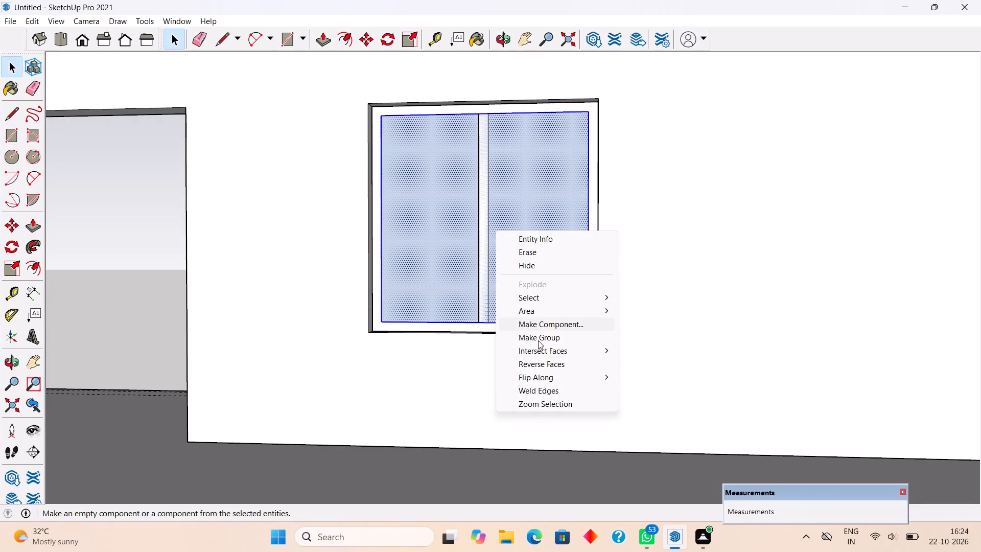
{"action": "left_click", "coordinate": [538, 340]}
Draw a 5' by 9' rectangle filling the doorway opening in the side wall beside the window.
{"action": "scroll", "coordinate": [538, 330], "scroll_direction": "down", "scroll_amount": 11}
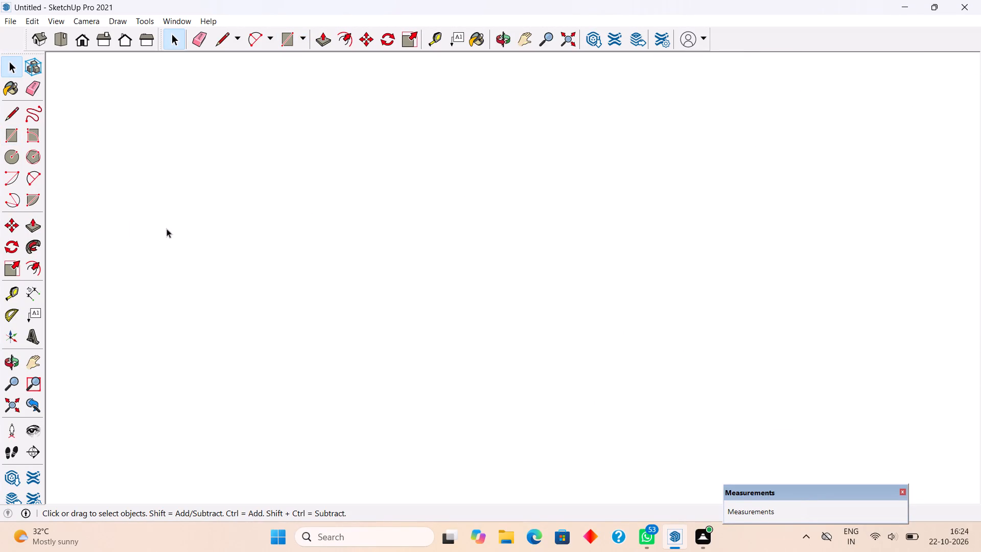
{"action": "left_click", "coordinate": [16, 398]}
{"action": "middle_click_drag", "start_coordinate": [267, 269], "coordinate": [605, 330]}
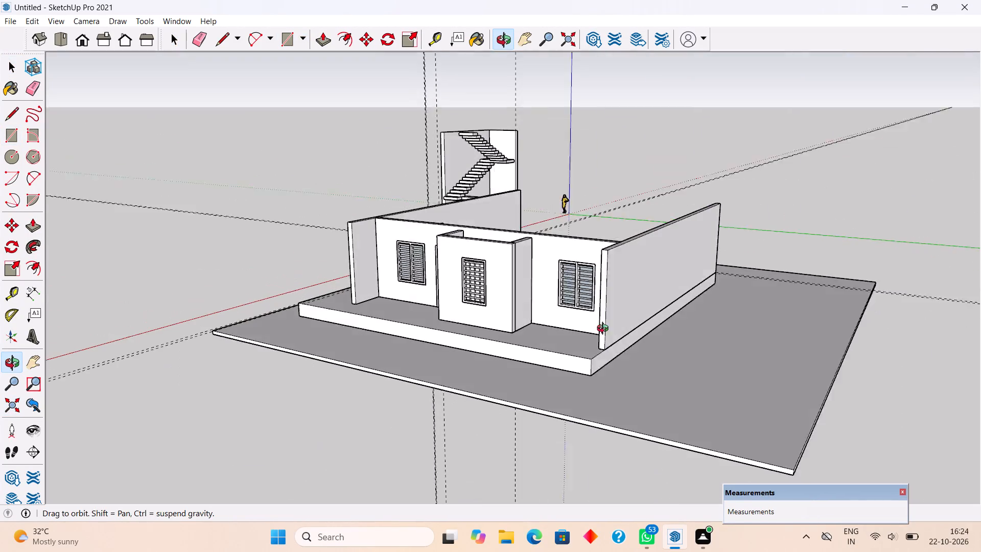
{"action": "middle_click_drag", "start_coordinate": [605, 330], "coordinate": [609, 326]}
{"action": "middle_click_drag", "start_coordinate": [509, 345], "coordinate": [674, 283]}
{"action": "middle_click_drag", "start_coordinate": [346, 212], "coordinate": [671, 293]}
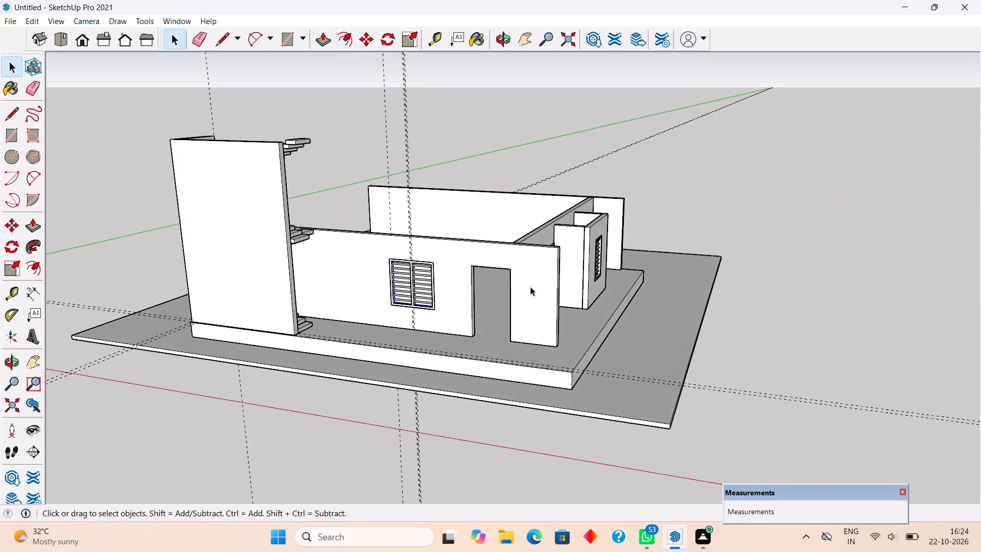
{"action": "middle_click_drag", "start_coordinate": [487, 326], "coordinate": [650, 254]}
{"action": "left_click", "coordinate": [616, 133]}
{"action": "scroll", "coordinate": [592, 220], "scroll_direction": "up", "scroll_amount": 6}
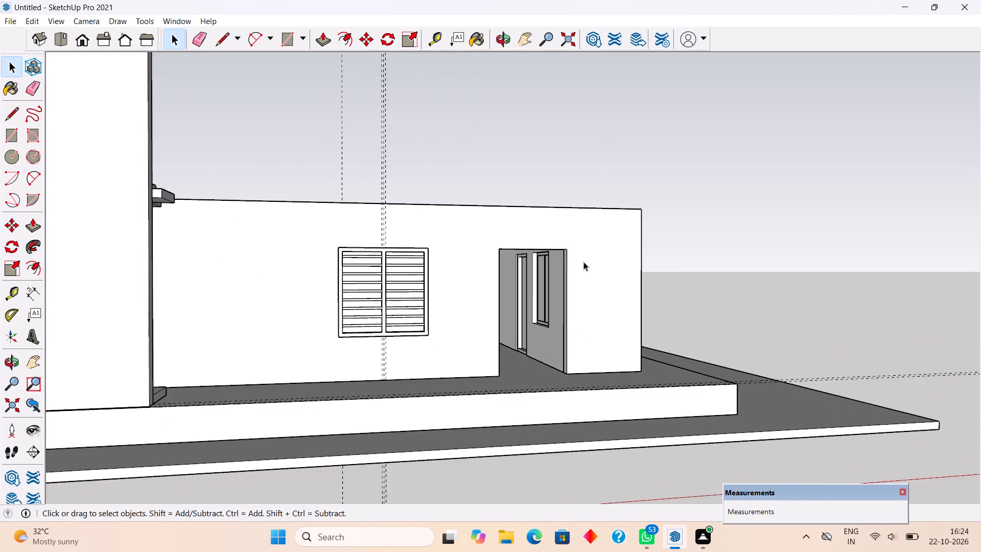
{"action": "scroll", "coordinate": [583, 262], "scroll_direction": "up", "scroll_amount": 3}
{"action": "middle_click_drag", "start_coordinate": [581, 266], "coordinate": [502, 327]}
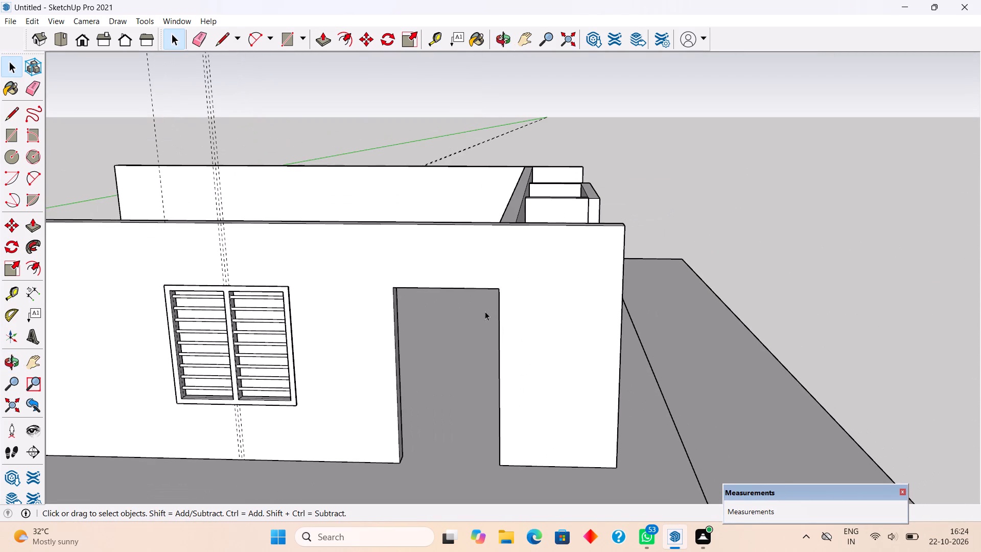
{"action": "key", "text": "r"}
{"action": "left_click", "coordinate": [392, 286]}
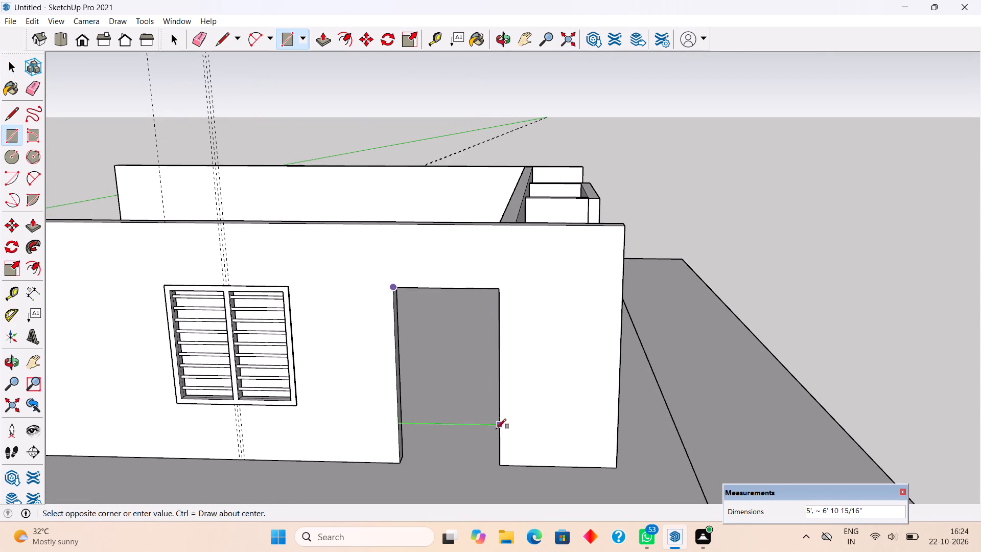
{"action": "left_click", "coordinate": [502, 466]}
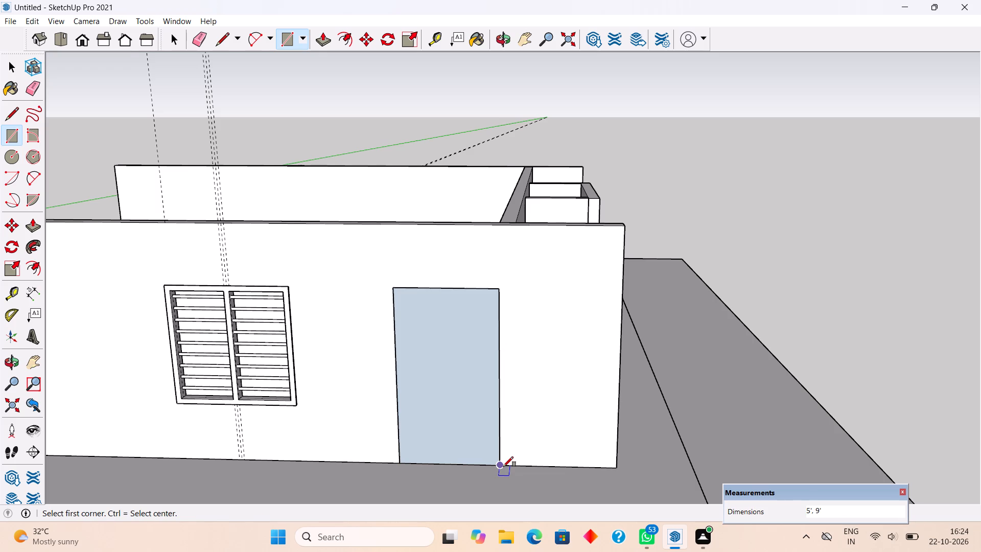
Offset the doorway rectangle 3" inward and delete the inner face, leaving only the door frame outline.
{"action": "key", "text": "f"}
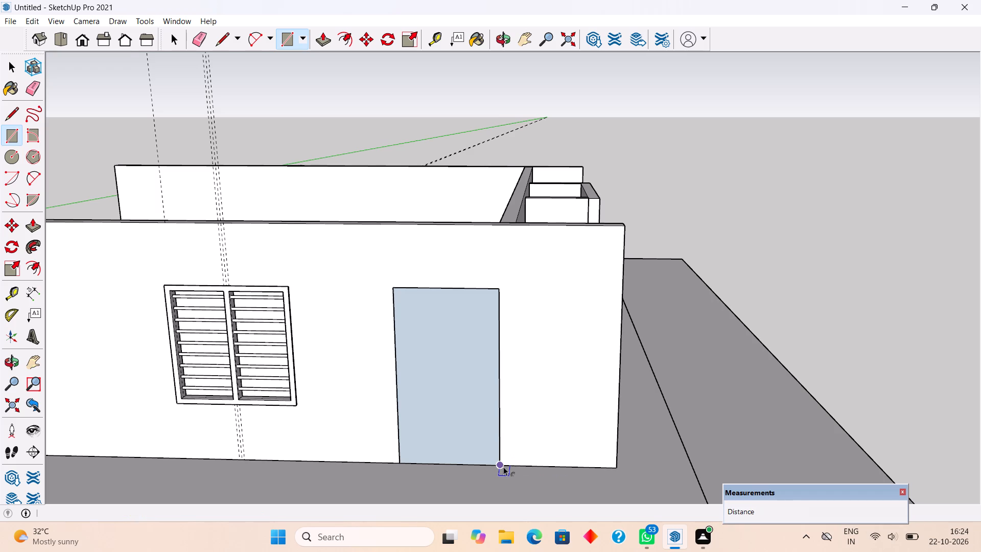
{"action": "left_click", "coordinate": [449, 453]}
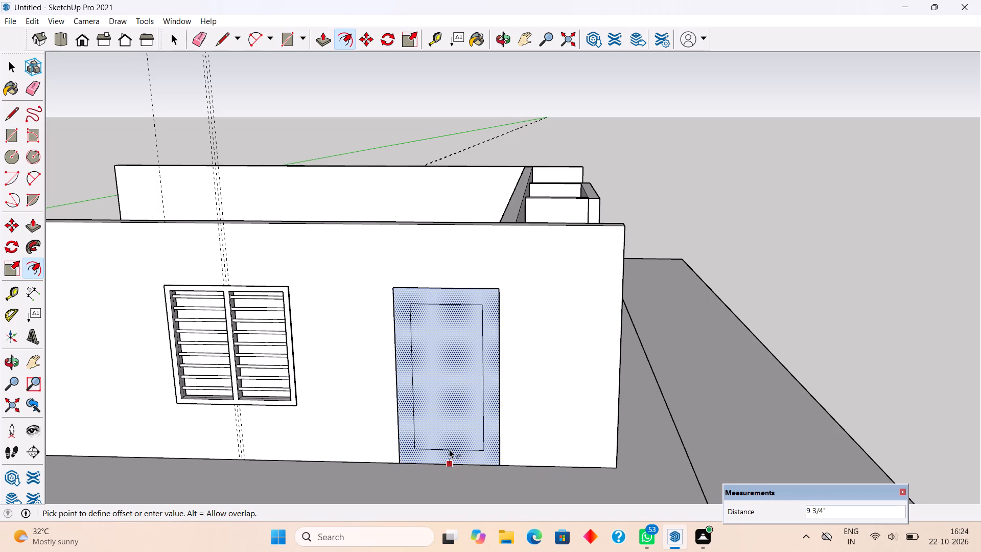
{"action": "type", "text": "3\""}
{"action": "key", "text": "Return"}
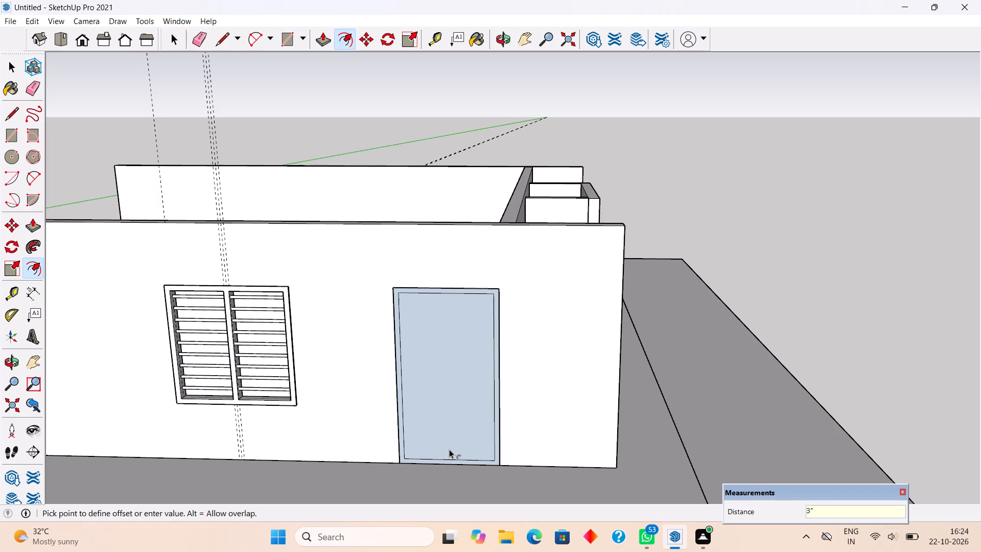
{"action": "key", "text": "space"}
{"action": "scroll", "coordinate": [449, 449], "scroll_direction": "up", "scroll_amount": 1}
{"action": "left_click", "coordinate": [449, 449]}
{"action": "key", "text": "Delete"}
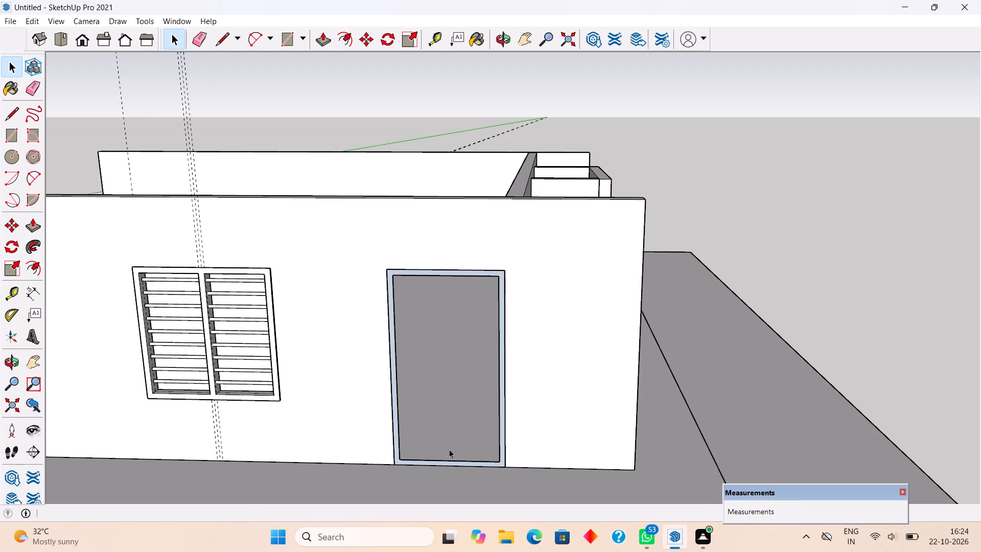
Push/Pull the door frame face 3" outward to give the frame its thickness.
{"action": "key", "text": "p"}
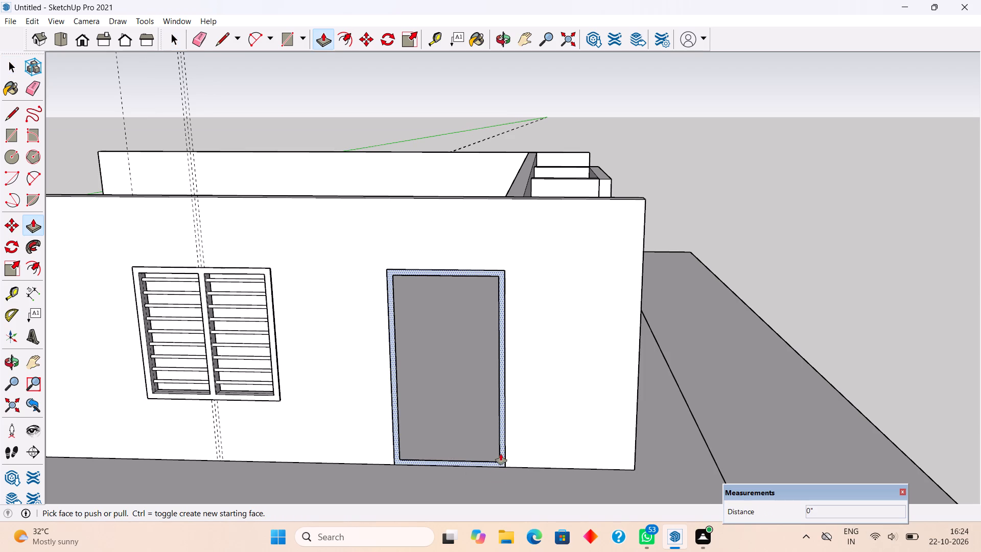
{"action": "left_click", "coordinate": [502, 455]}
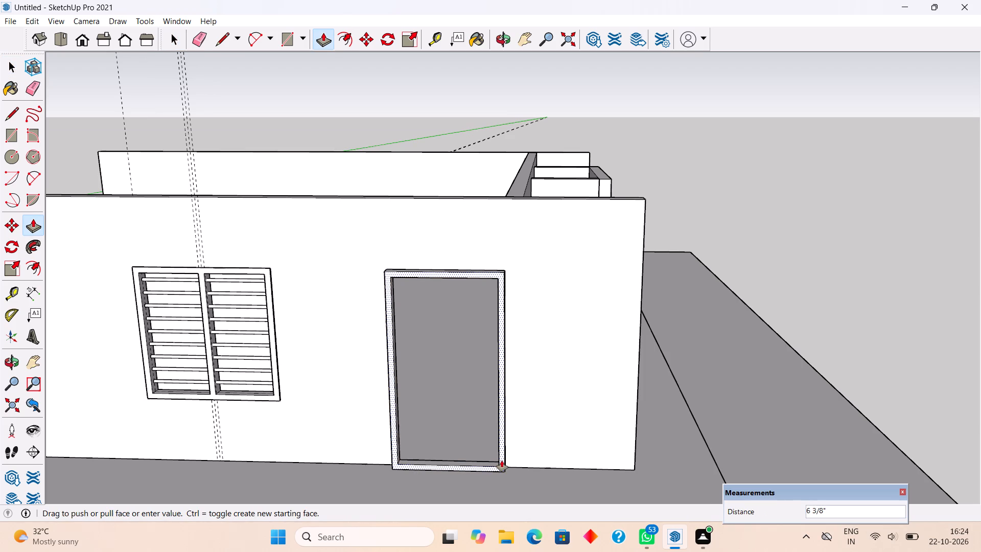
{"action": "type", "text": "3\""}
{"action": "key", "text": "Return"}
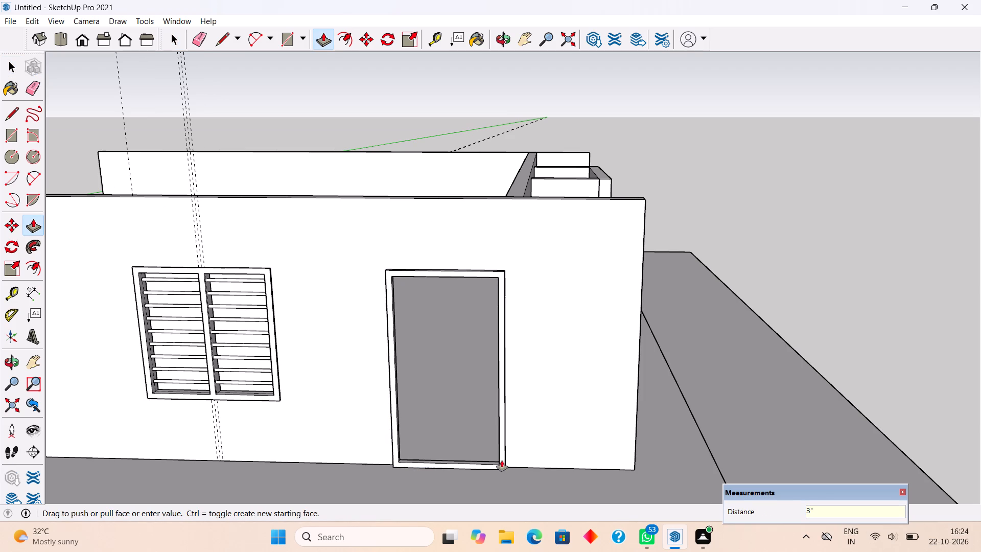
Select the entire door frame and make it a group.
{"action": "key", "text": "space"}
{"action": "triple_click", "coordinate": [502, 461]}
{"action": "right_click", "coordinate": [502, 461]}
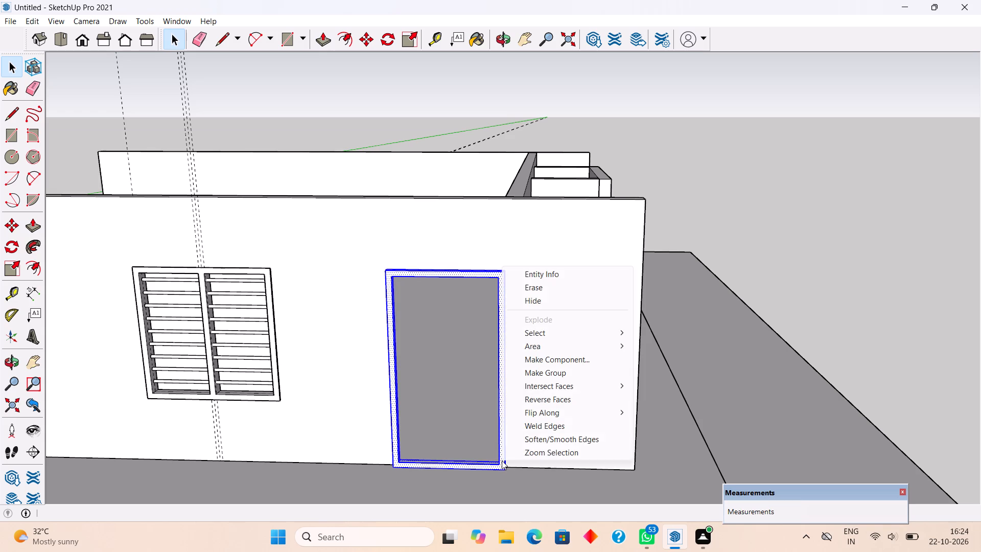
{"action": "left_click", "coordinate": [568, 373]}
Move the door frame group 3" into the doorway so its front sits flush with the wall face.
{"action": "scroll", "coordinate": [494, 254], "scroll_direction": "down", "scroll_amount": 5}
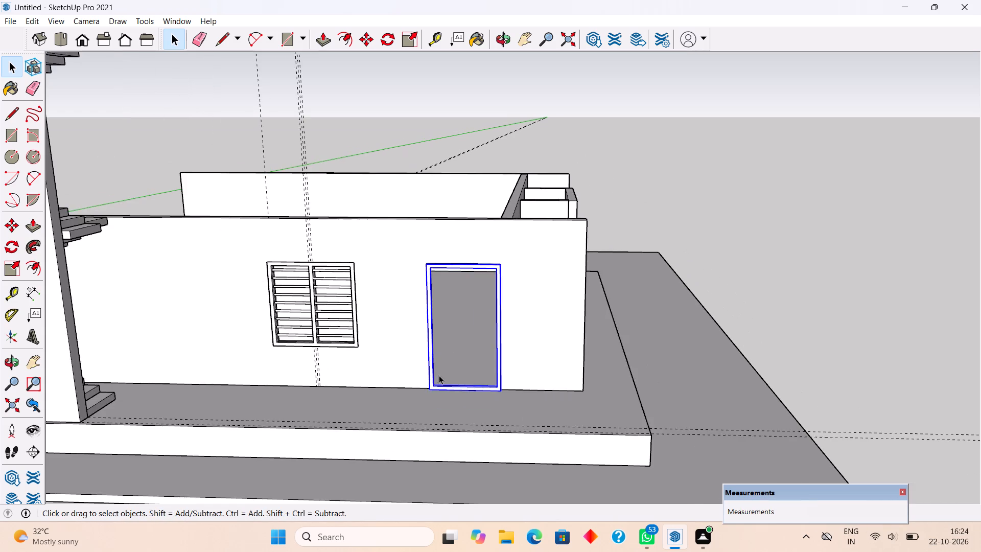
{"action": "middle_click_drag", "start_coordinate": [462, 401], "coordinate": [592, 416]}
{"action": "scroll", "coordinate": [599, 376], "scroll_direction": "up", "scroll_amount": 8}
{"action": "key", "text": "m"}
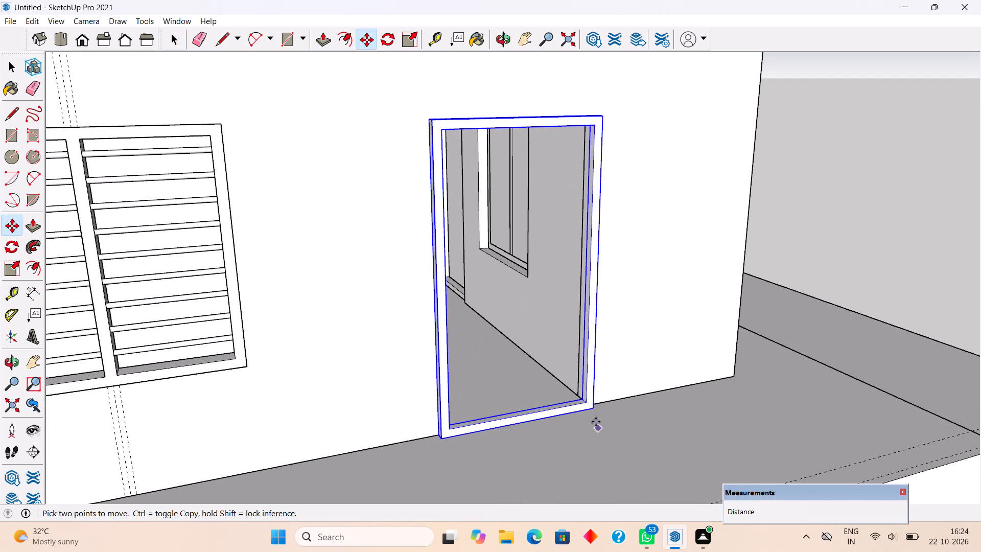
{"action": "left_click", "coordinate": [596, 410]}
{"action": "left_click", "coordinate": [587, 402]}
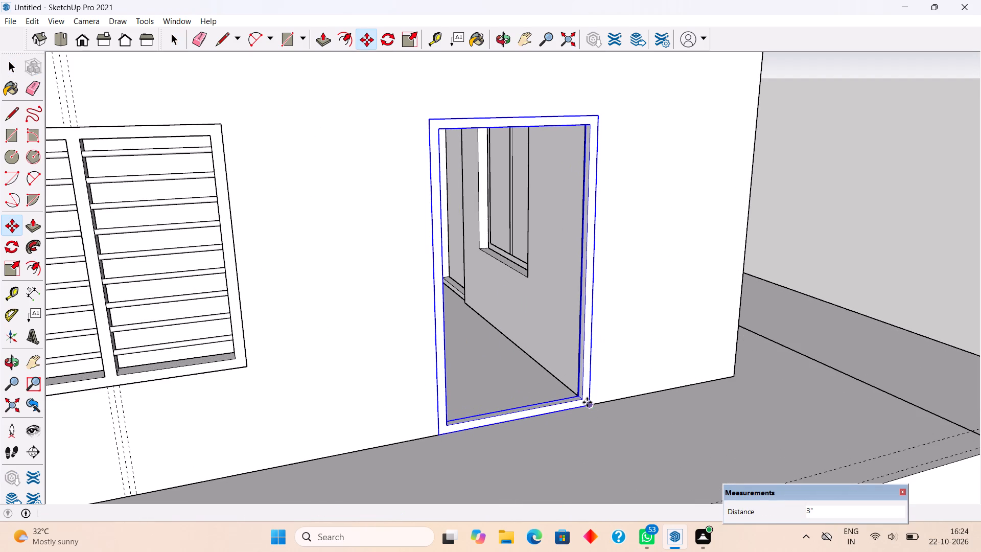
Move the door frame group a further 1" into the doorway, measured from its lower outer corner.
{"action": "scroll", "coordinate": [599, 413], "scroll_direction": "up", "scroll_amount": 9}
{"action": "left_click", "coordinate": [582, 394]}
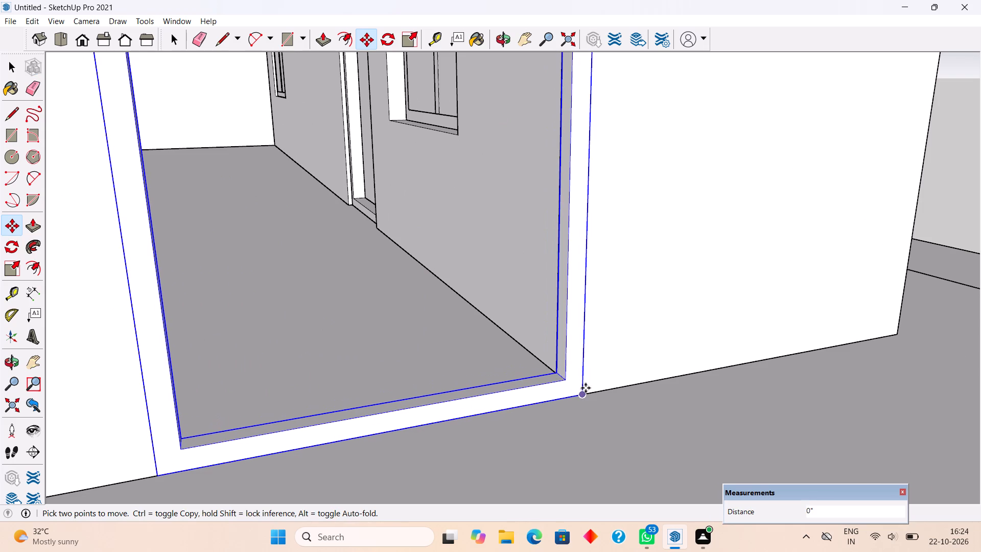
{"action": "scroll", "coordinate": [571, 402], "scroll_direction": "up", "scroll_amount": 3}
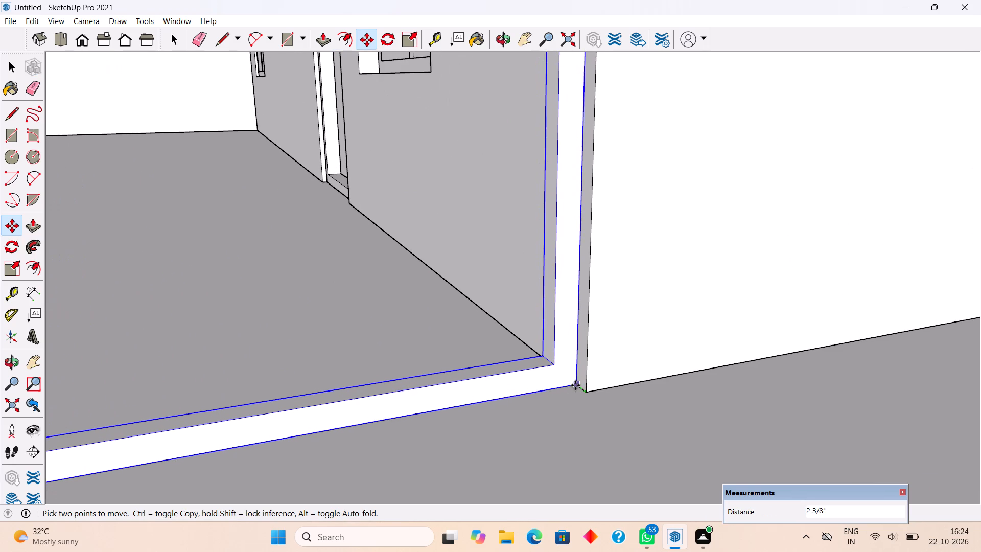
{"action": "scroll", "coordinate": [575, 385], "scroll_direction": "up", "scroll_amount": 2}
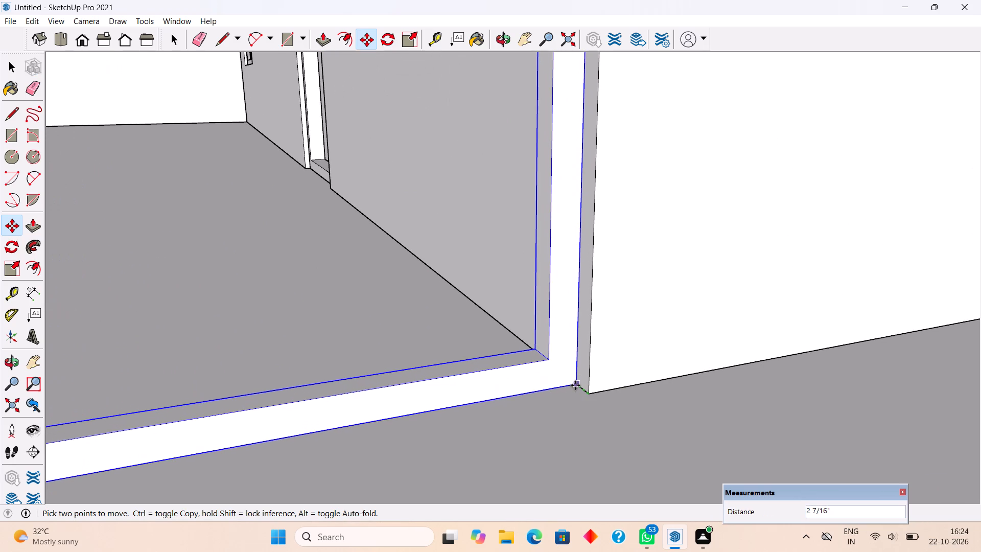
{"action": "type", "text": "1\""}
{"action": "key", "text": "Return"}
{"action": "key", "text": "space"}
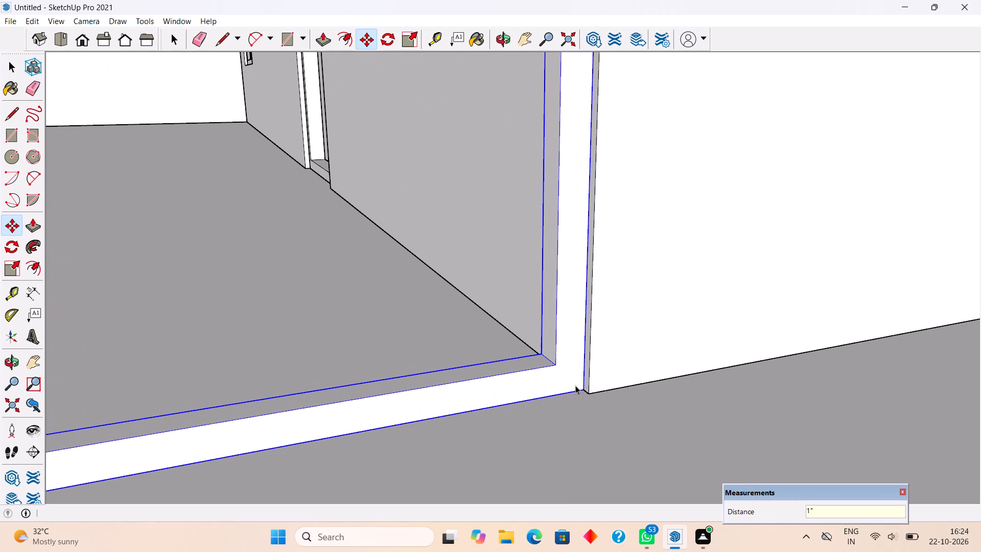
Inside the door frame group, Push/Pull the front face 1" out to the wall face, and another 1" beyond it.
{"action": "triple_click", "coordinate": [536, 379]}
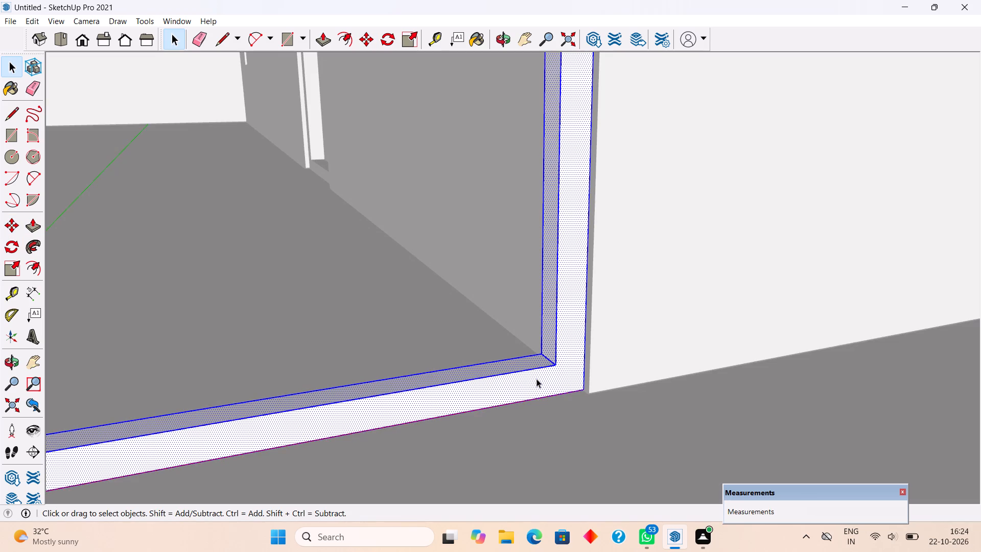
{"action": "key", "text": "p"}
{"action": "left_click", "coordinate": [537, 379]}
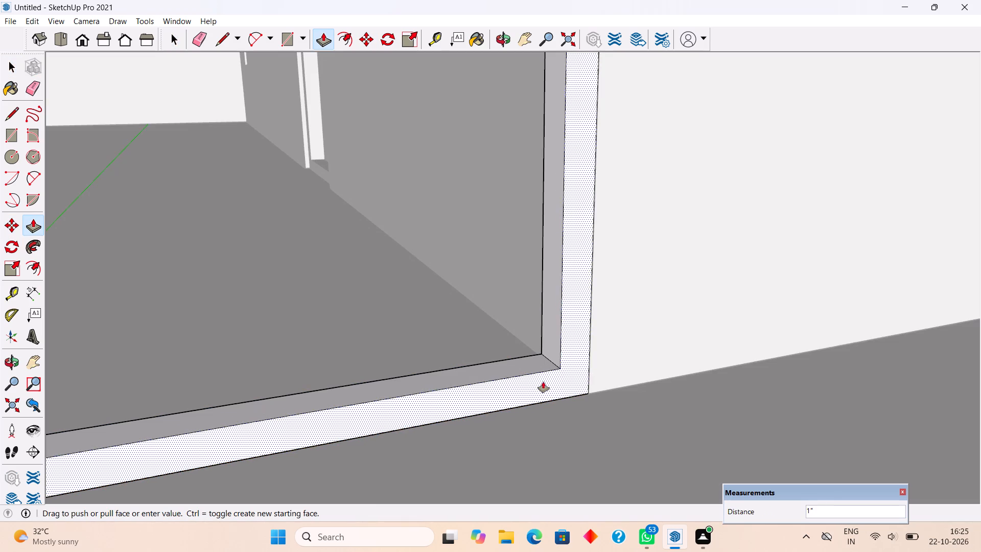
{"action": "left_click", "coordinate": [680, 318]}
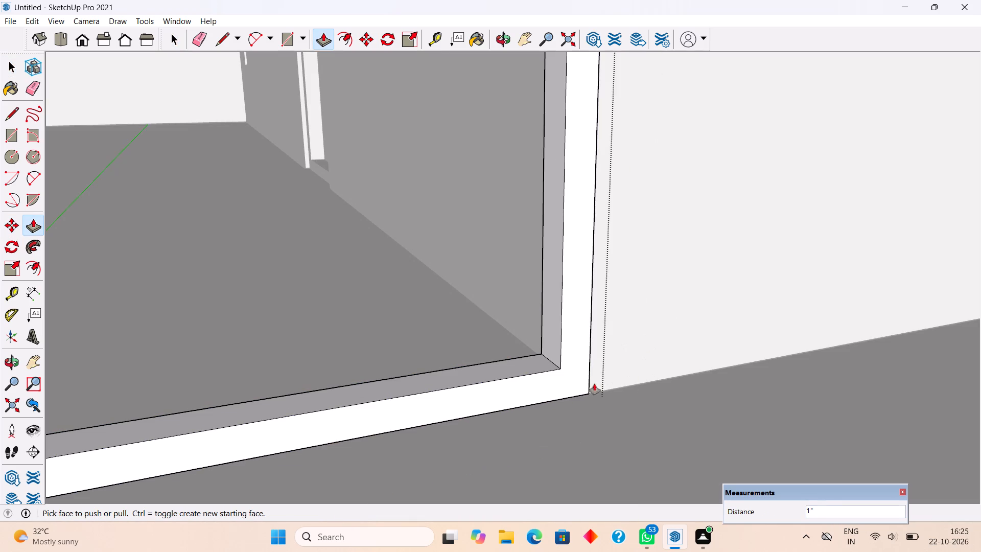
{"action": "left_click", "coordinate": [582, 386]}
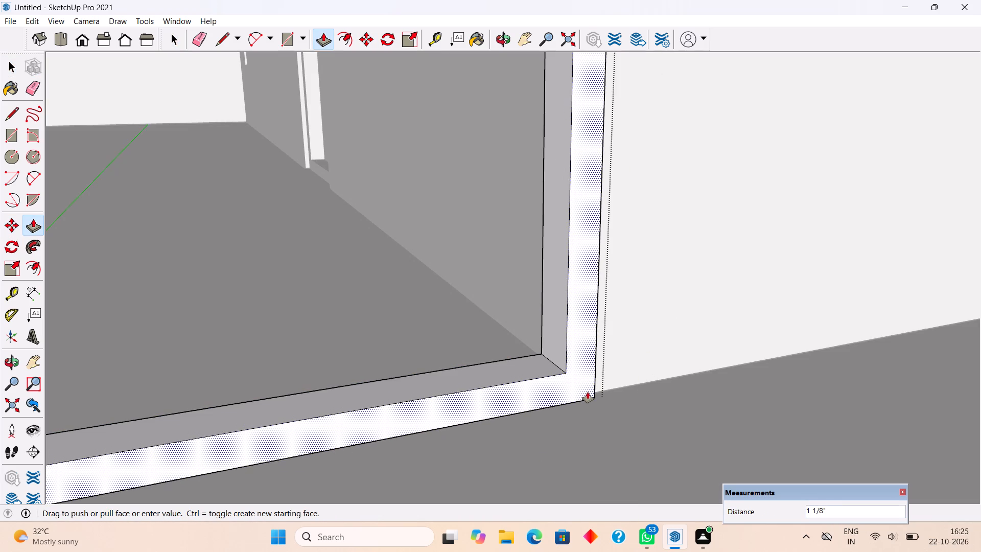
{"action": "type", "text": "1\""}
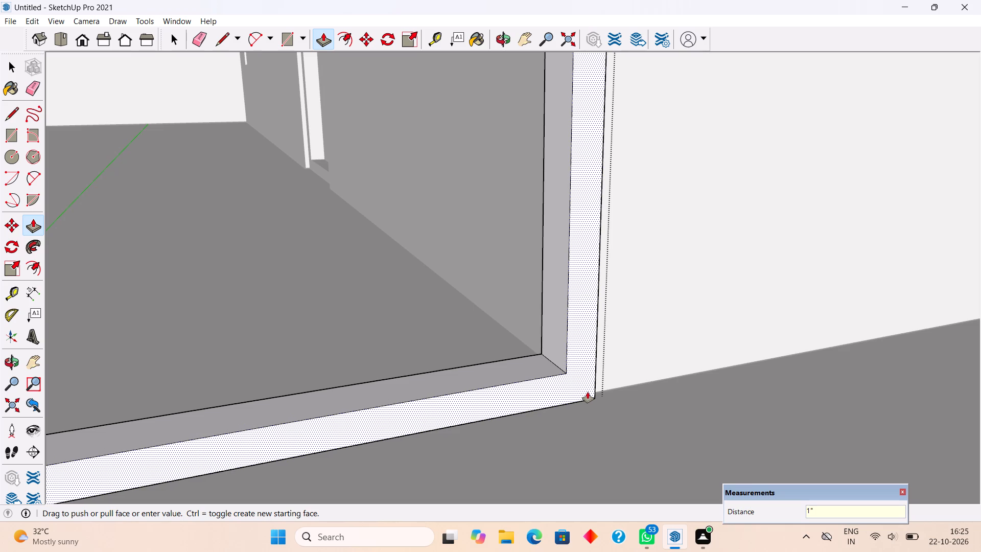
{"action": "key", "text": "Return"}
{"action": "key", "text": "space"}
{"action": "scroll", "coordinate": [584, 401], "scroll_direction": "down", "scroll_amount": 4}
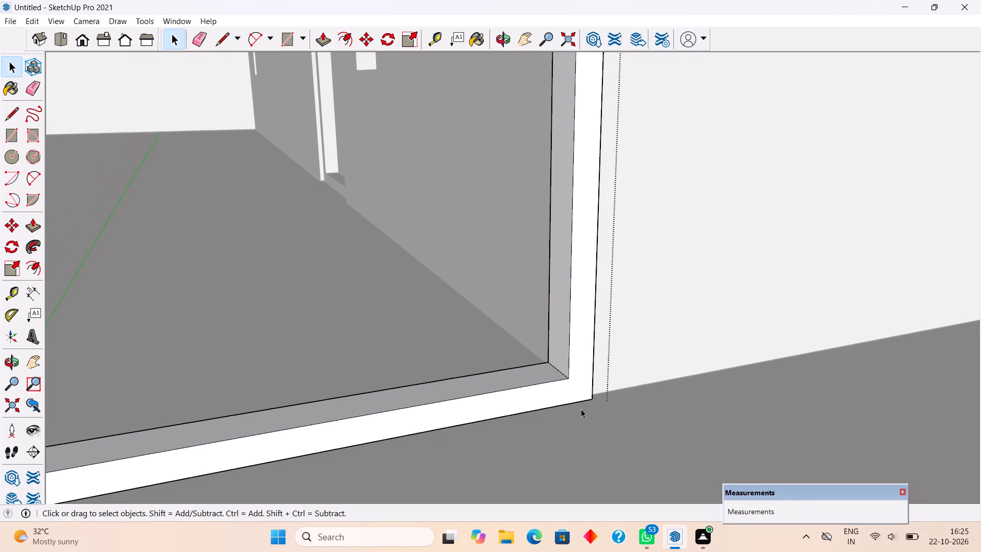
Draw a 4' 6" by 8' 6" rectangle filling the opening inside the door frame beside the grilled window.
{"action": "scroll", "coordinate": [581, 409], "scroll_direction": "down", "scroll_amount": 19}
{"action": "left_click", "coordinate": [785, 267]}
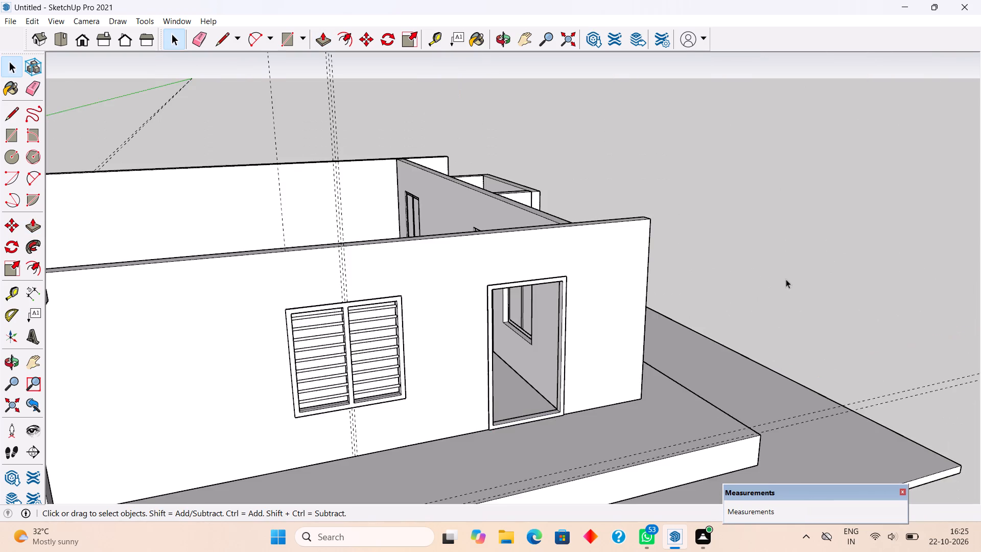
{"action": "middle_click_drag", "start_coordinate": [684, 404], "coordinate": [616, 387]}
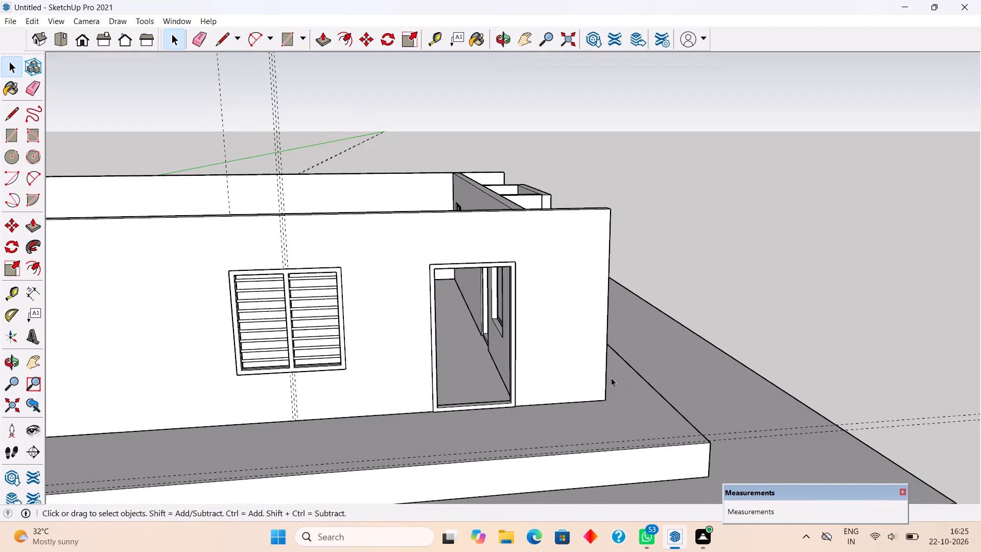
{"action": "scroll", "coordinate": [436, 264], "scroll_direction": "up", "scroll_amount": 5}
{"action": "key", "text": "r"}
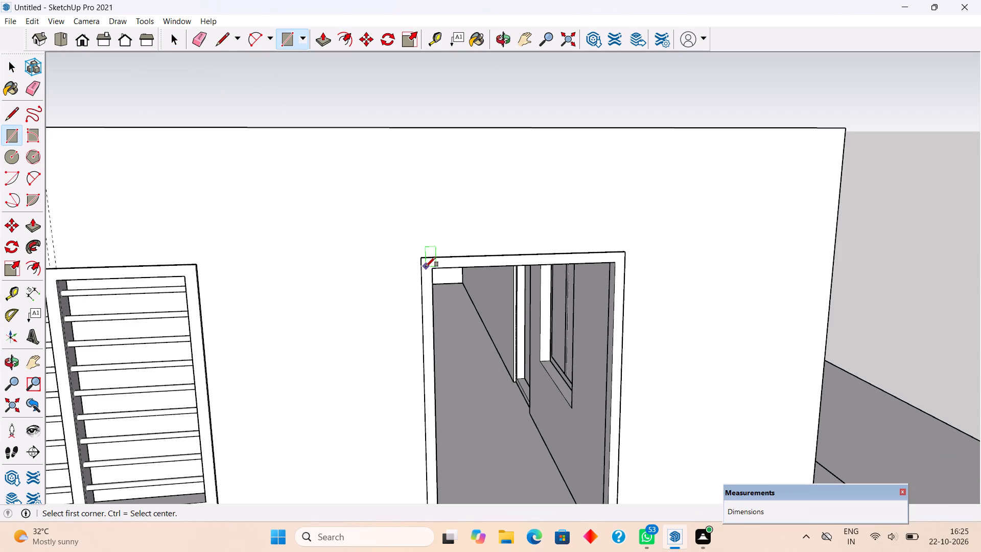
{"action": "left_click", "coordinate": [433, 273]}
{"action": "scroll", "coordinate": [433, 273], "scroll_direction": "down", "scroll_amount": 4}
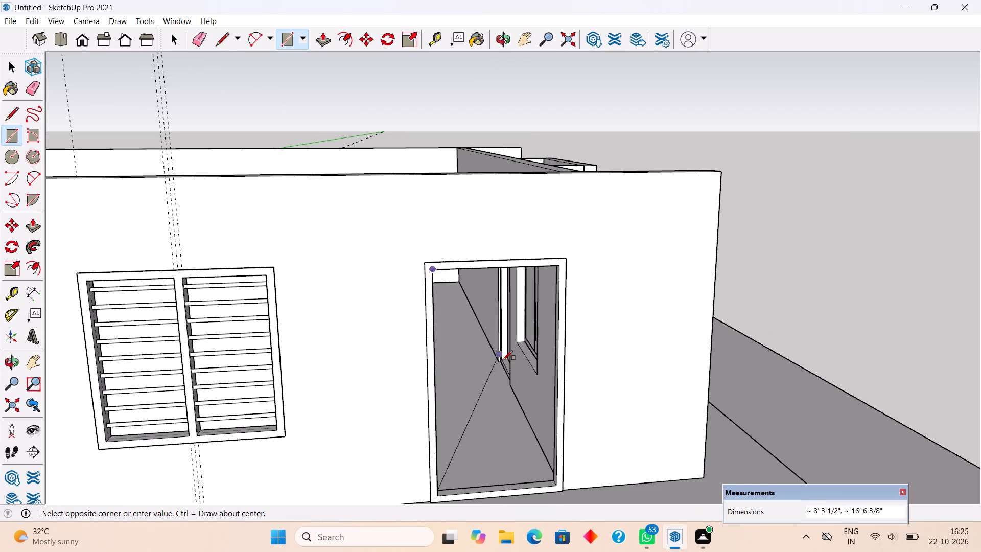
{"action": "scroll", "coordinate": [543, 393], "scroll_direction": "down", "scroll_amount": 3}
{"action": "scroll", "coordinate": [546, 466], "scroll_direction": "up", "scroll_amount": 4}
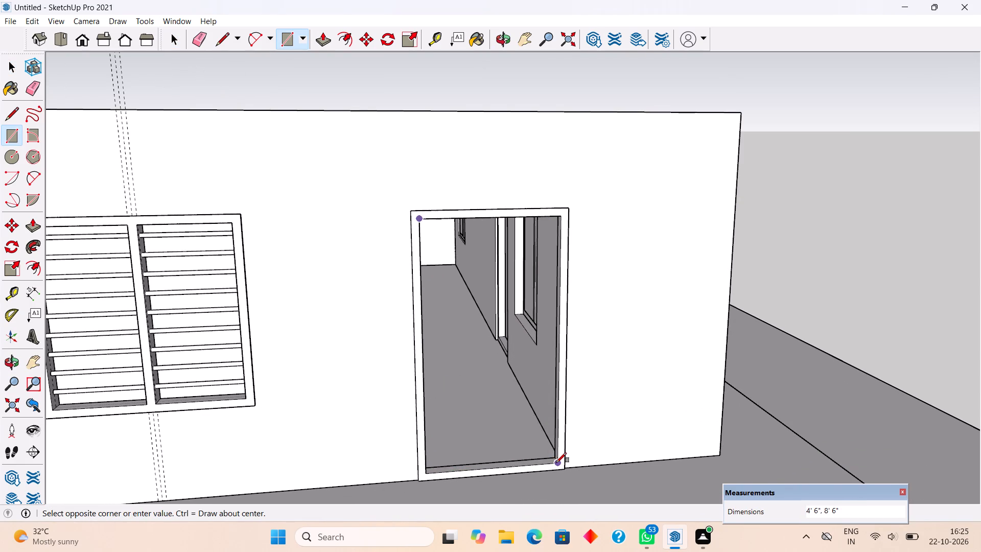
{"action": "left_click", "coordinate": [556, 463]}
Push/Pull the rectangle 2" to form a solid door panel, and make the whole panel a group.
{"action": "key", "text": "p"}
{"action": "left_click", "coordinate": [539, 438]}
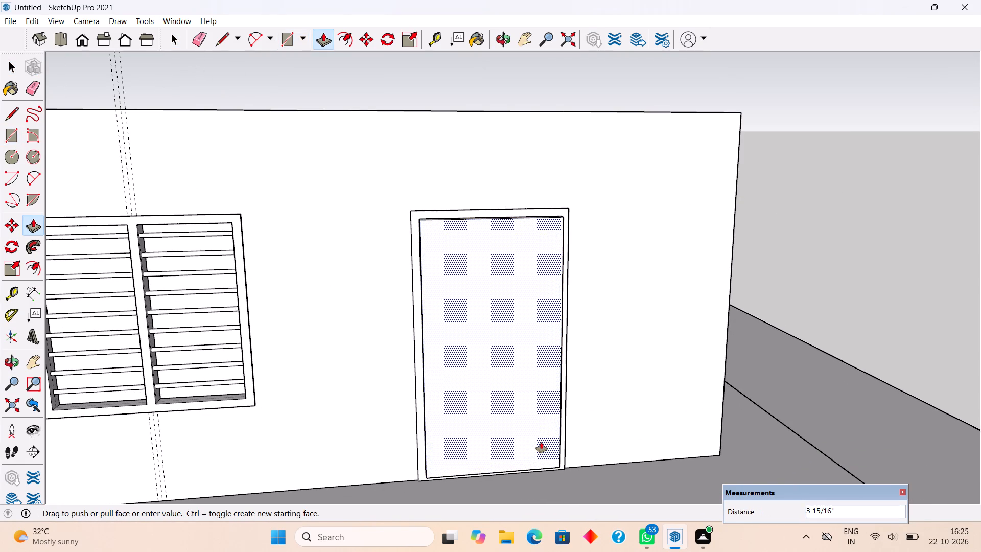
{"action": "type", "text": "2\""}
{"action": "key", "text": "Return"}
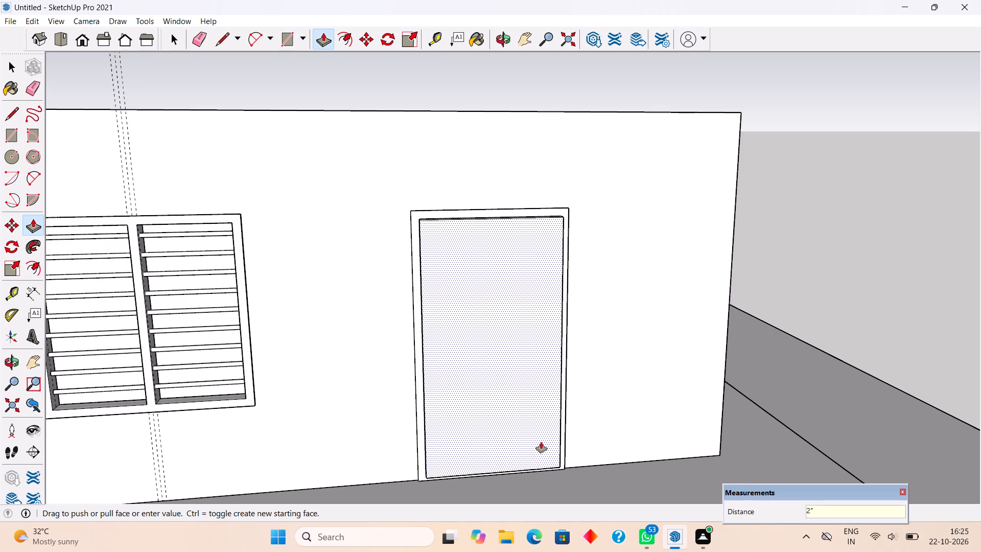
{"action": "key", "text": "space"}
{"action": "triple_click", "coordinate": [541, 442]}
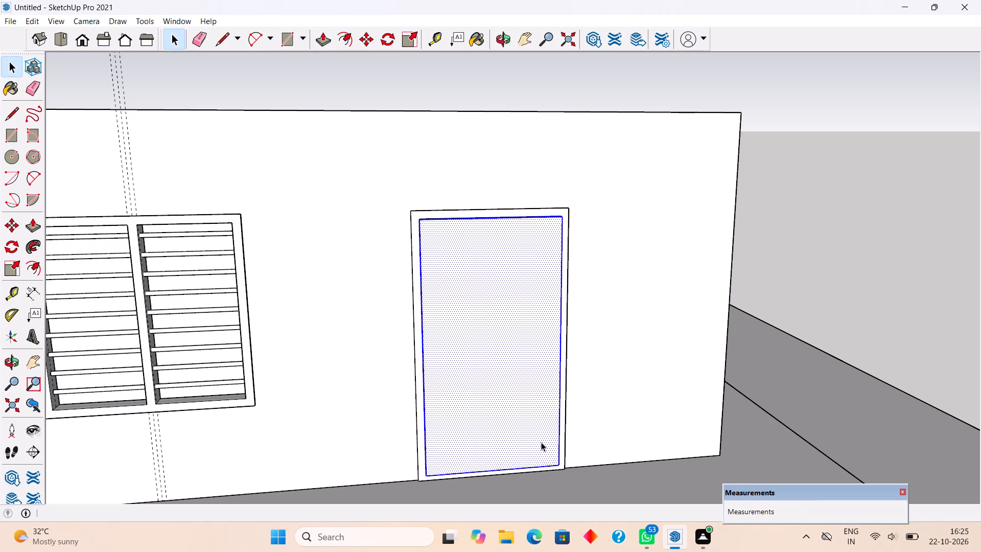
{"action": "right_click", "coordinate": [541, 442]}
{"action": "left_click", "coordinate": [588, 355]}
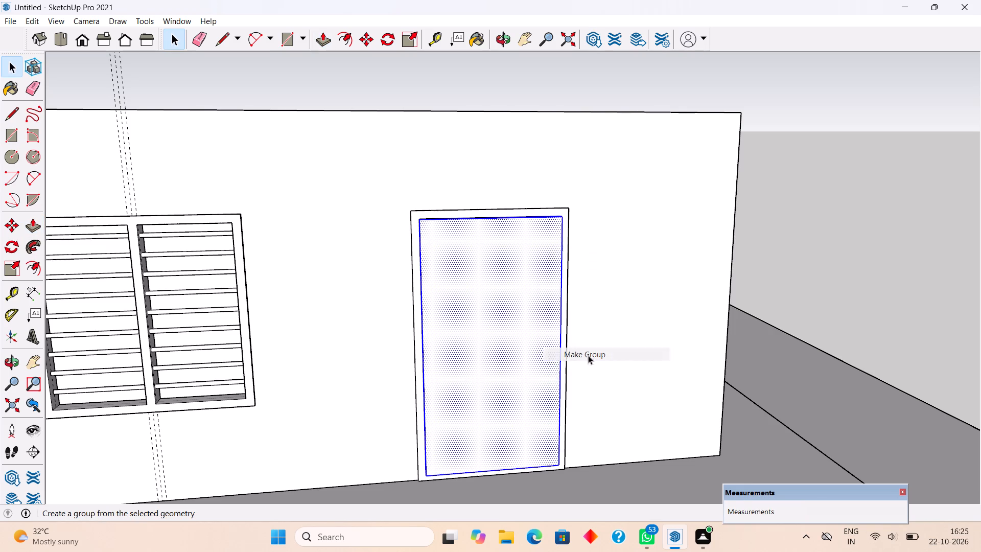
Inside the door panel group, offset the front face's outline inward about 5 5/8", and the resulting outline inward about 1 1/8".
{"action": "key", "text": "f"}
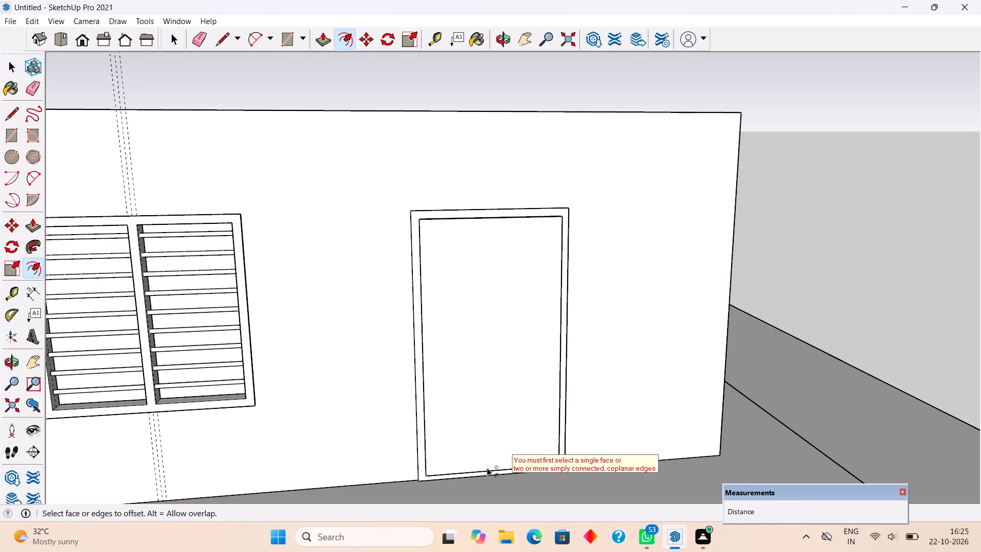
{"action": "key", "text": "space"}
{"action": "triple_click", "coordinate": [469, 428]}
{"action": "key", "text": "f"}
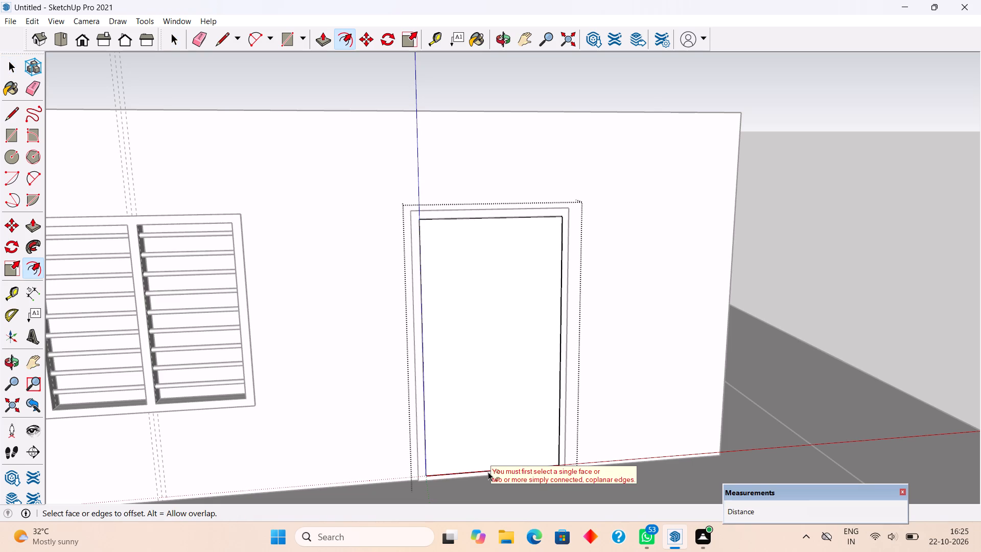
{"action": "left_click", "coordinate": [464, 465]}
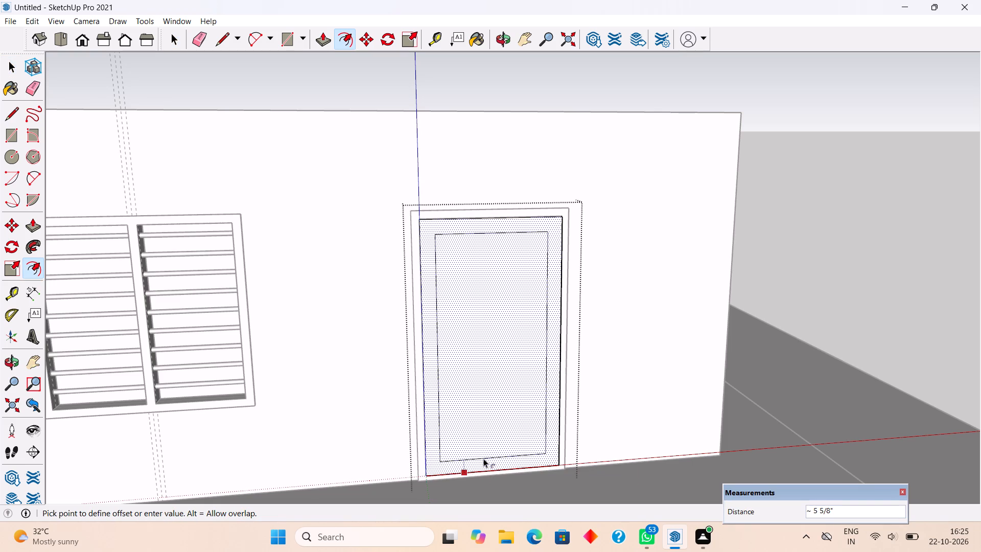
{"action": "left_click", "coordinate": [483, 458]}
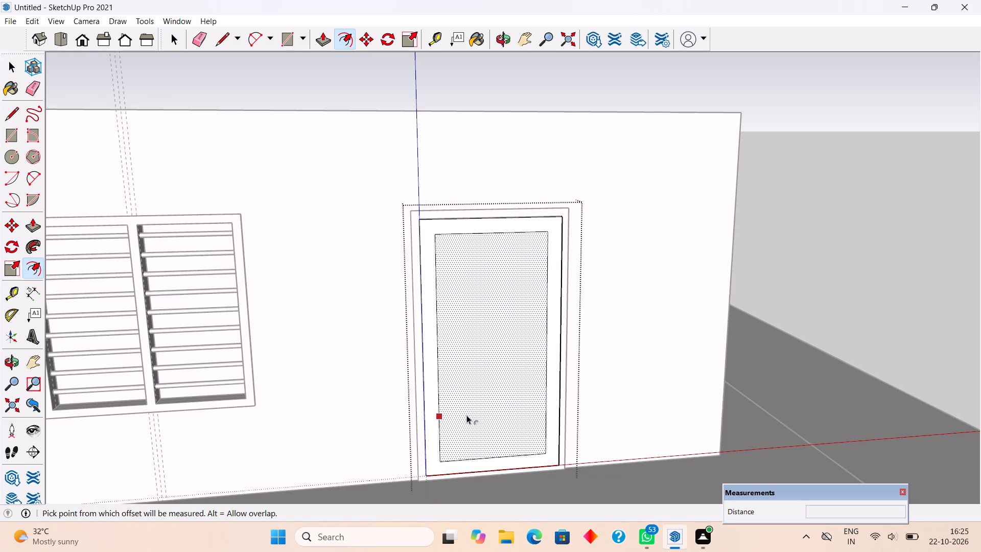
{"action": "left_click", "coordinate": [466, 415]}
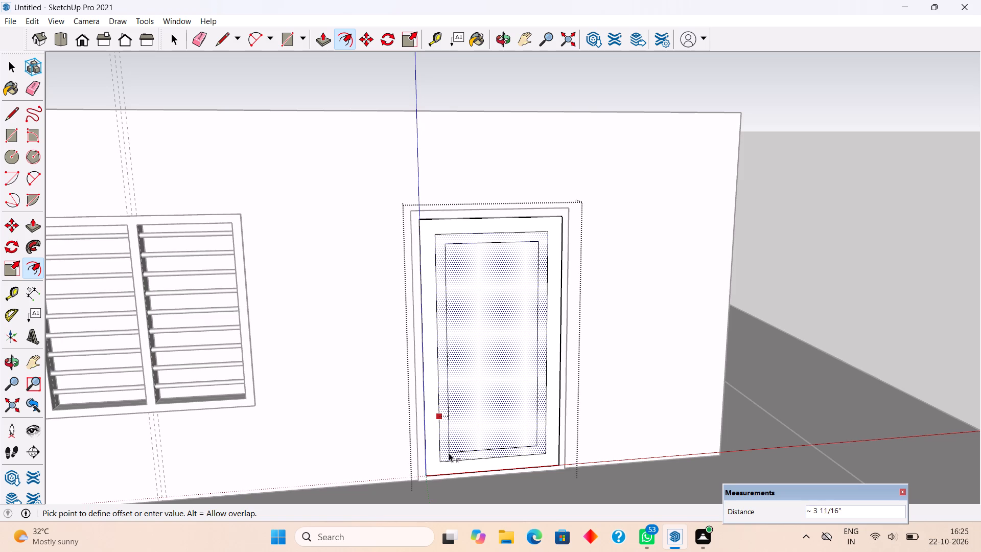
{"action": "scroll", "coordinate": [448, 454], "scroll_direction": "up", "scroll_amount": 3}
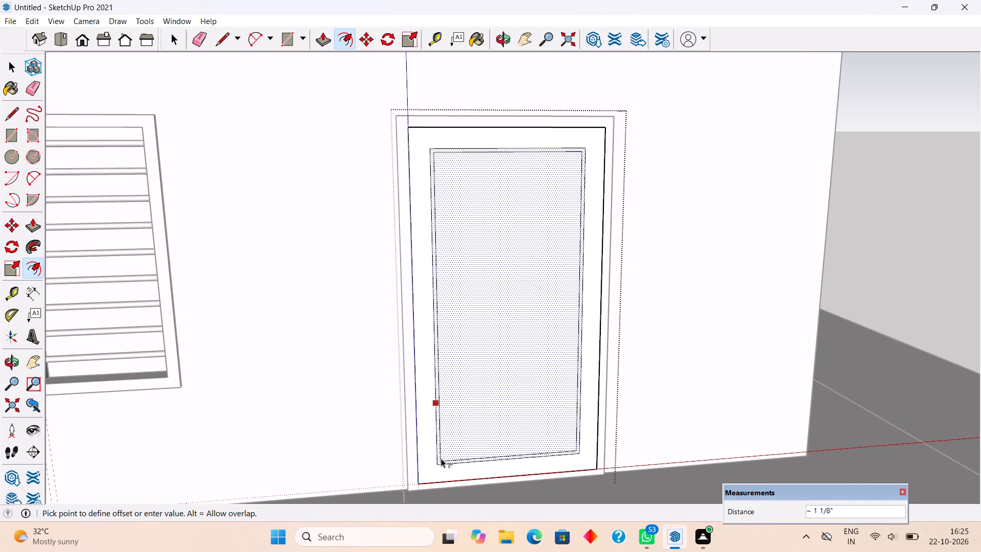
{"action": "left_click", "coordinate": [441, 458]}
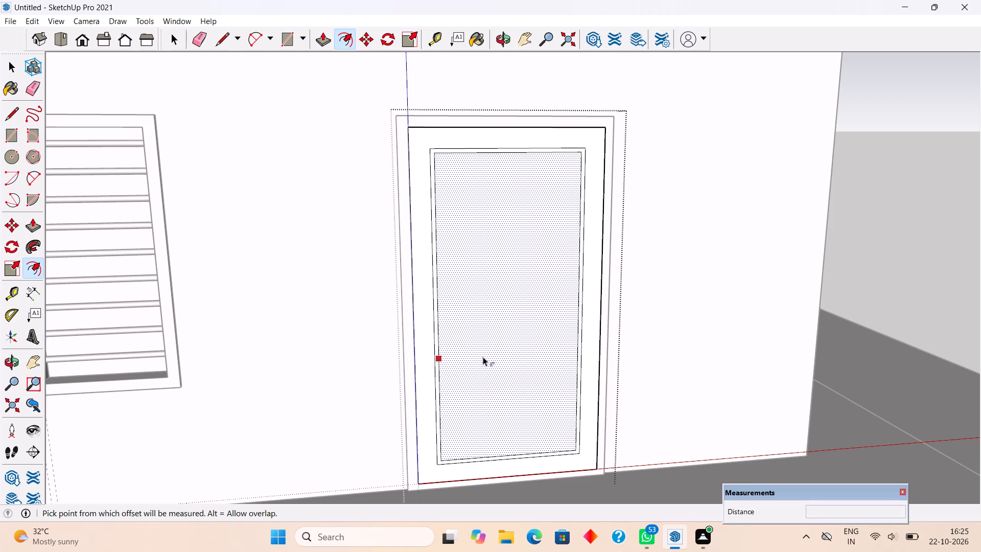
Offset the innermost door outline inward about 9 9/16", and the resulting central rectangle inward about 1".
{"action": "key", "text": "space"}
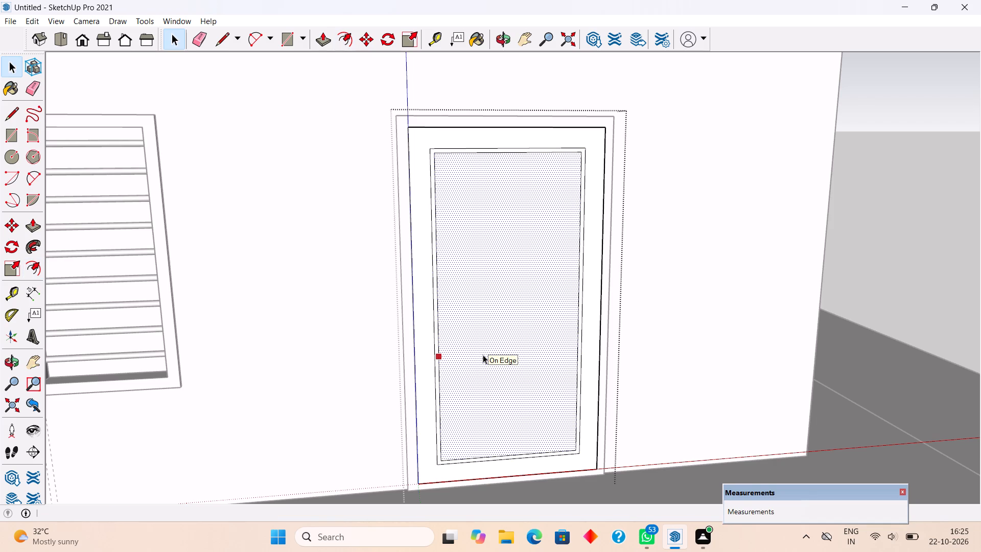
{"action": "left_click", "coordinate": [483, 355]}
{"action": "key", "text": "r"}
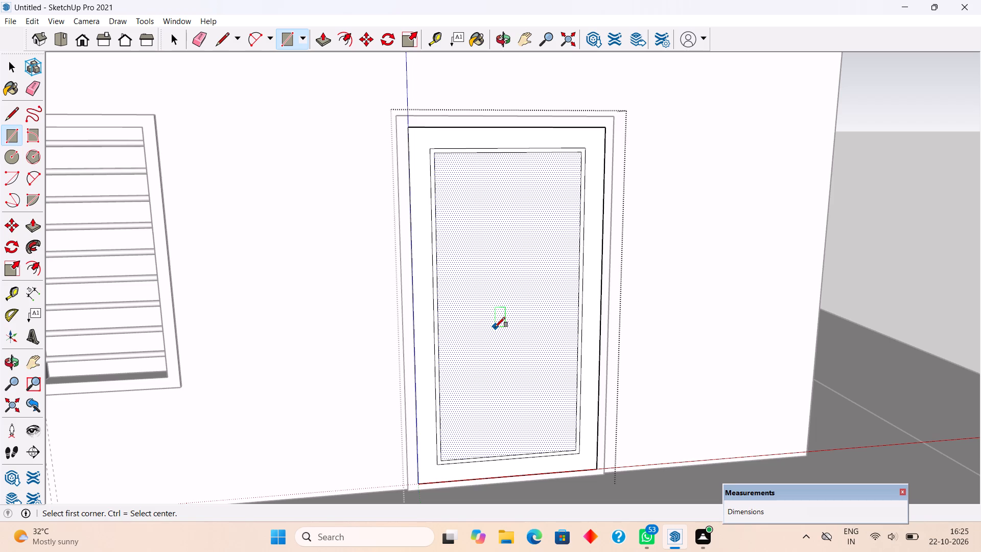
{"action": "key", "text": "f"}
{"action": "left_click", "coordinate": [516, 372]}
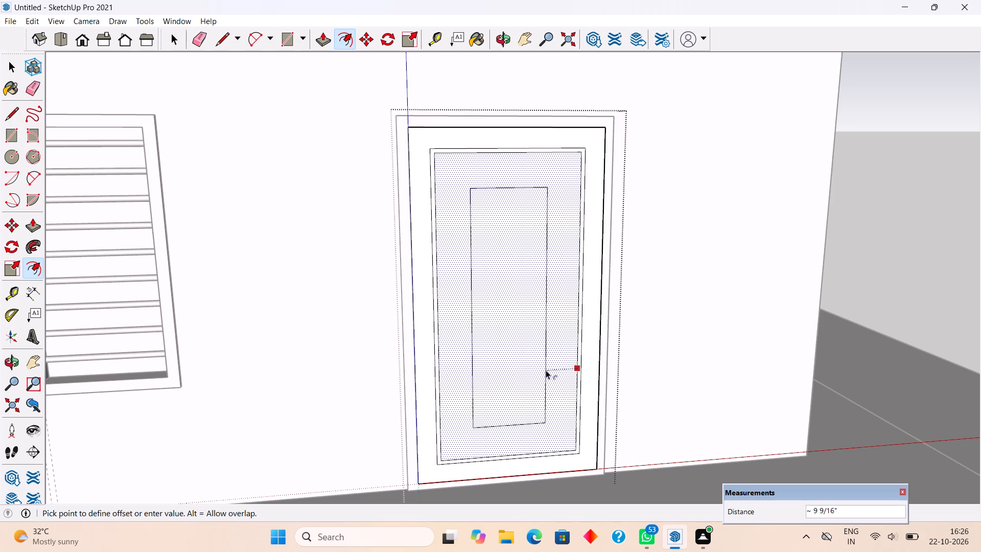
{"action": "left_click", "coordinate": [546, 370]}
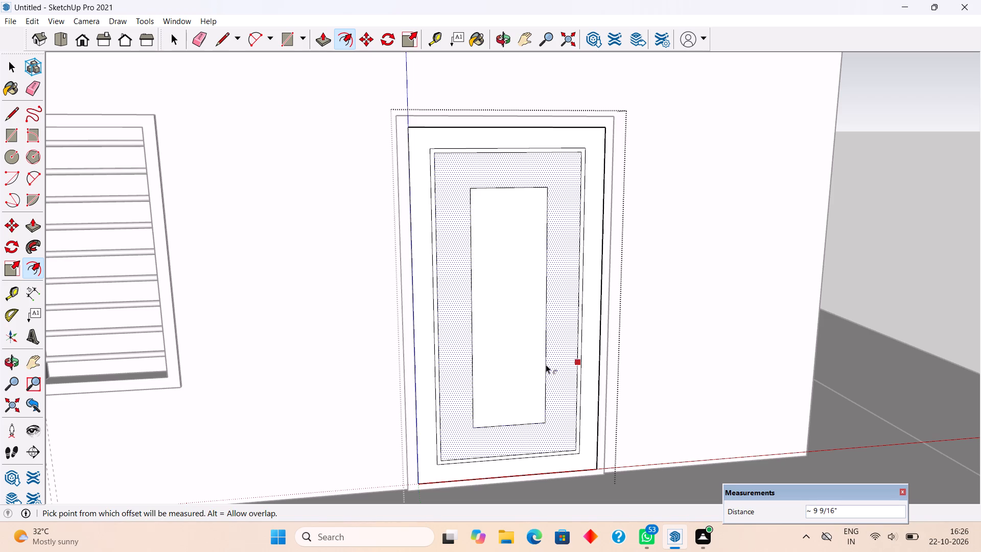
{"action": "key", "text": "space"}
{"action": "left_click", "coordinate": [527, 394]}
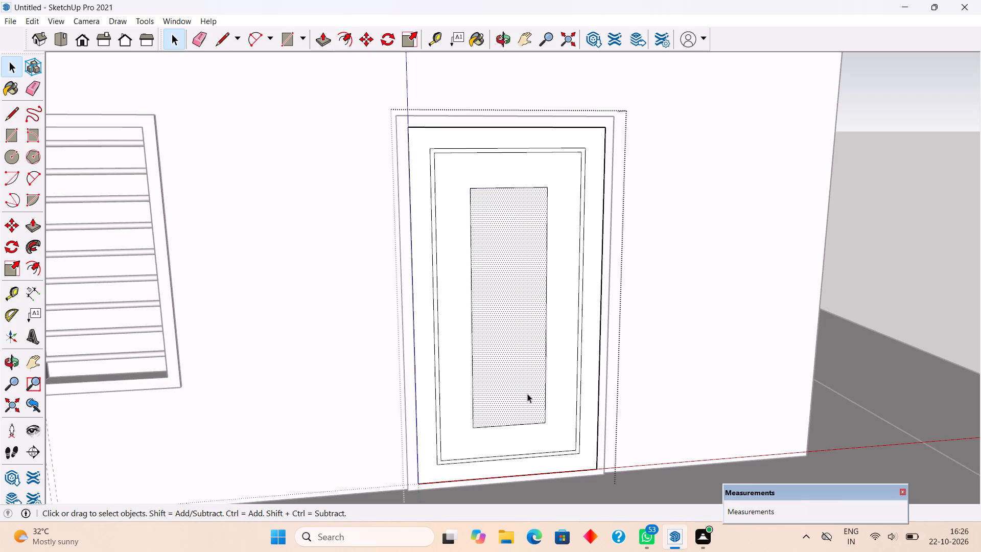
{"action": "key", "text": "f"}
{"action": "left_click", "coordinate": [525, 417]}
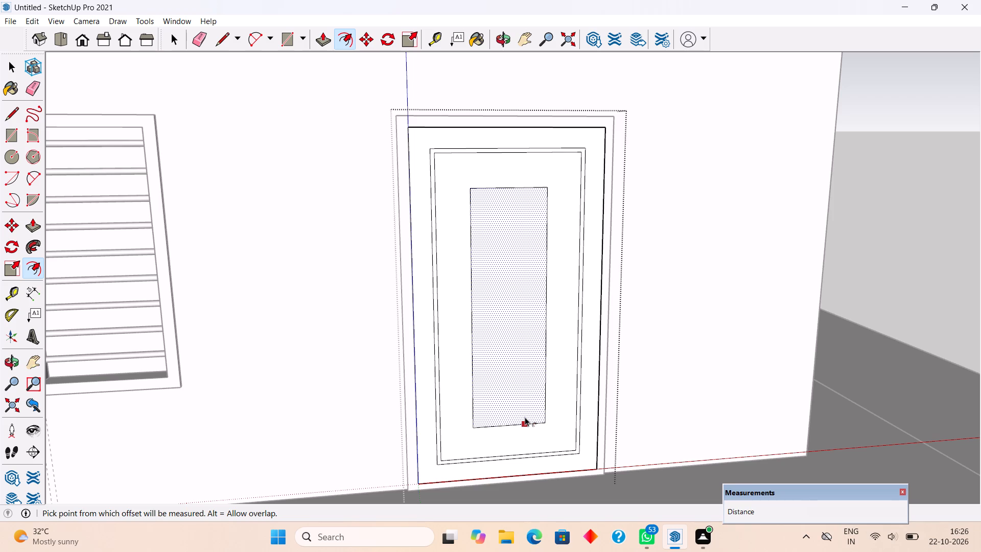
{"action": "scroll", "coordinate": [525, 412], "scroll_direction": "up", "scroll_amount": 5}
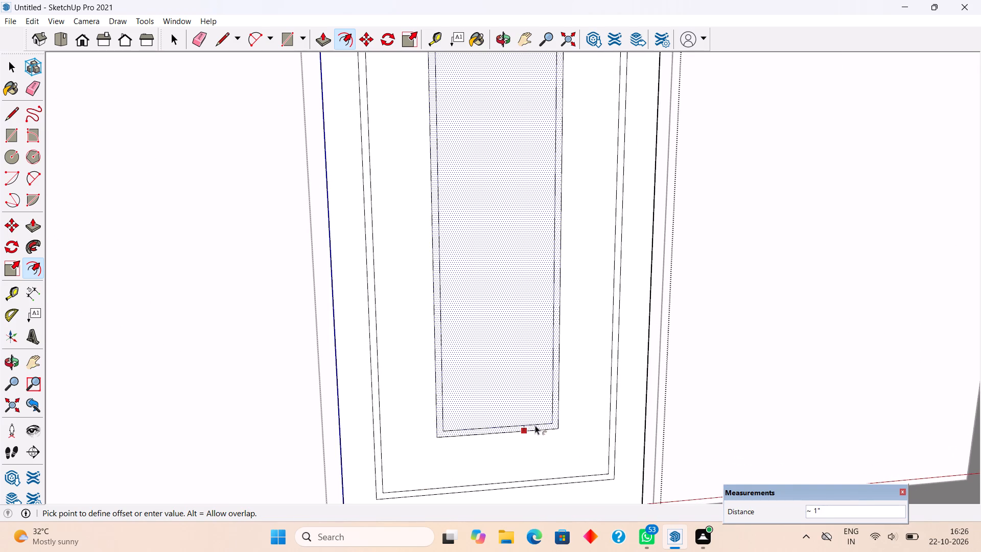
{"action": "left_click", "coordinate": [535, 425]}
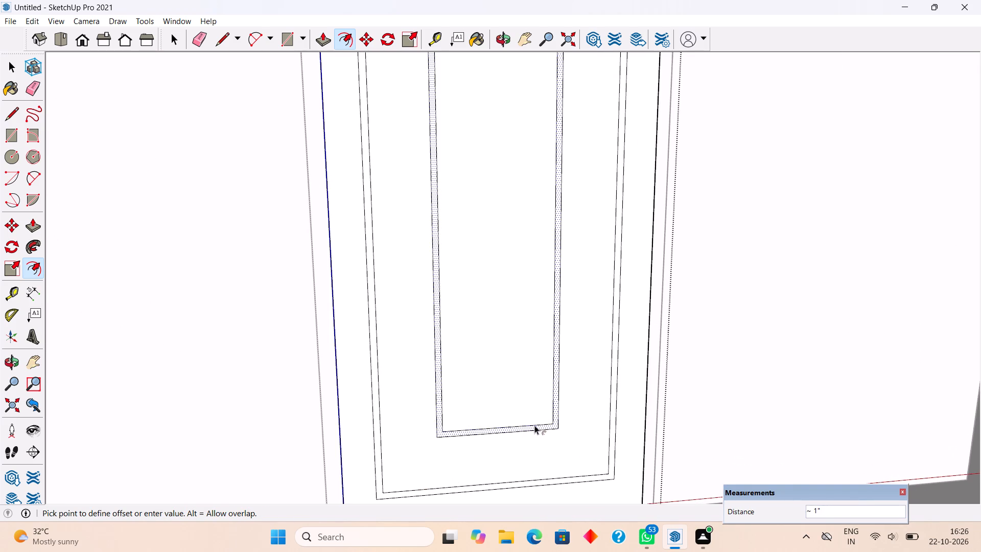
Place a horizontal guide at the door's mid-height, about 3' 8 5/16" above the bottom inner edge of the outer border.
{"action": "scroll", "coordinate": [533, 422], "scroll_direction": "down", "scroll_amount": 3}
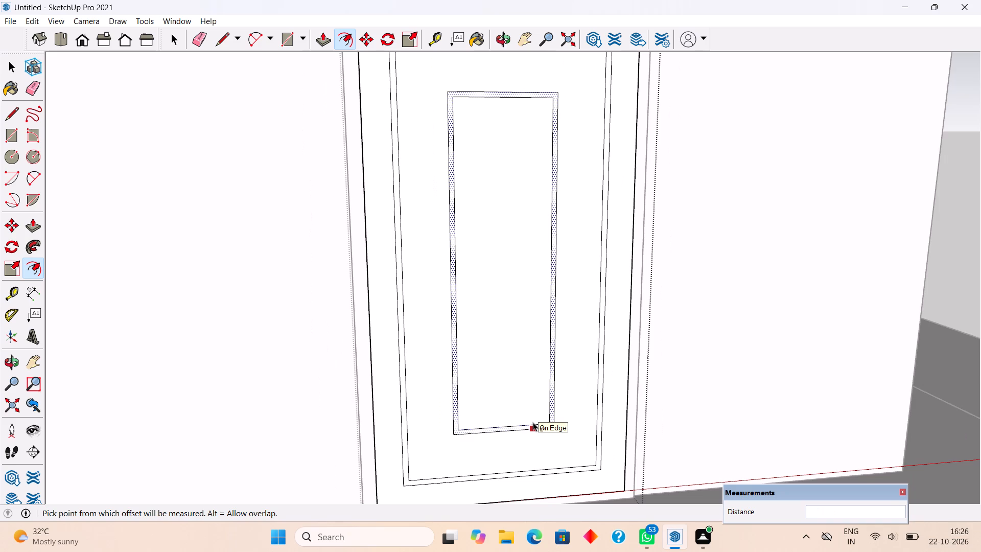
{"action": "key", "text": "t"}
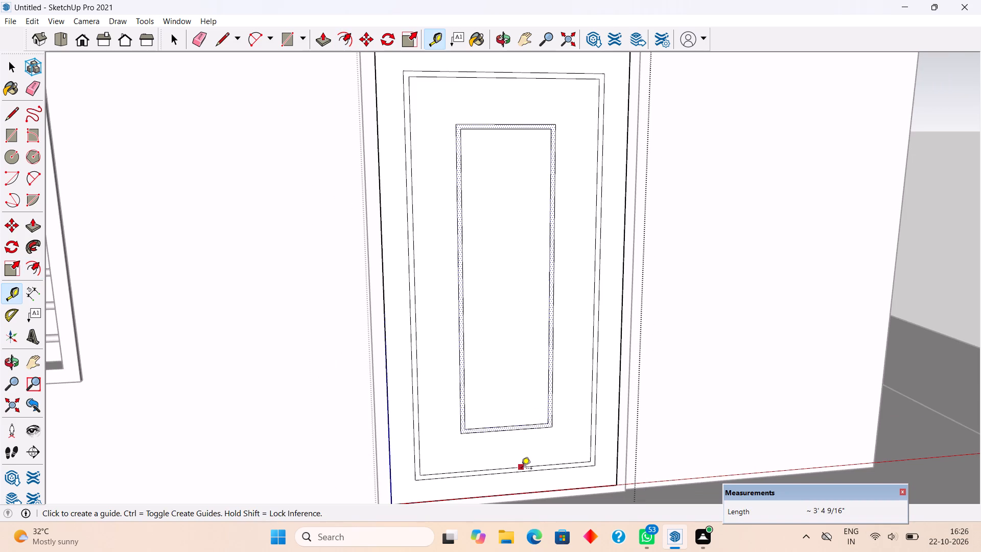
{"action": "left_click", "coordinate": [521, 469]}
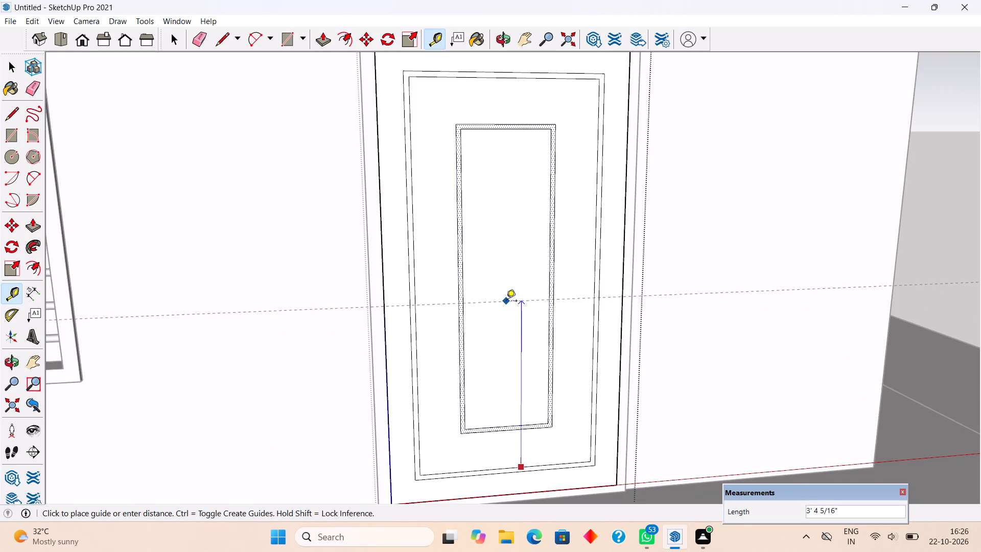
{"action": "left_click", "coordinate": [417, 286]}
Add a horizontal guide 1' above the door's mid-height guide, and another 1" below that upper guide.
{"action": "left_click", "coordinate": [528, 286]}
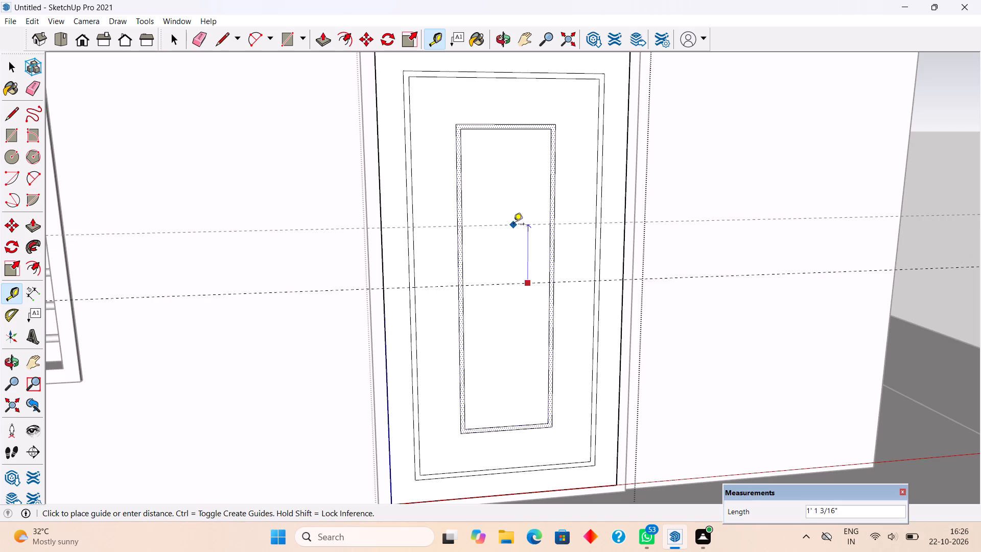
{"action": "type", "text": "1'"}
{"action": "key", "text": "Return"}
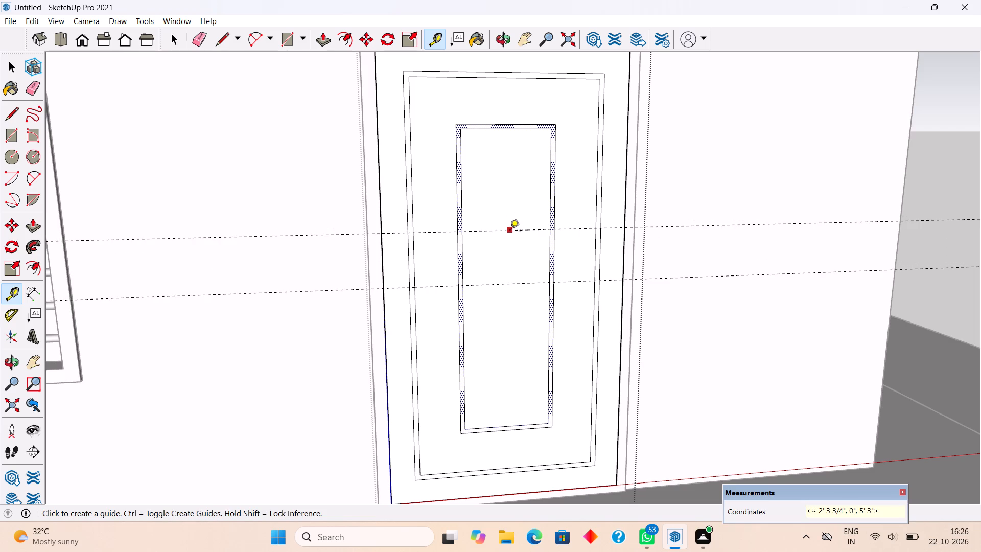
{"action": "left_click", "coordinate": [510, 231]}
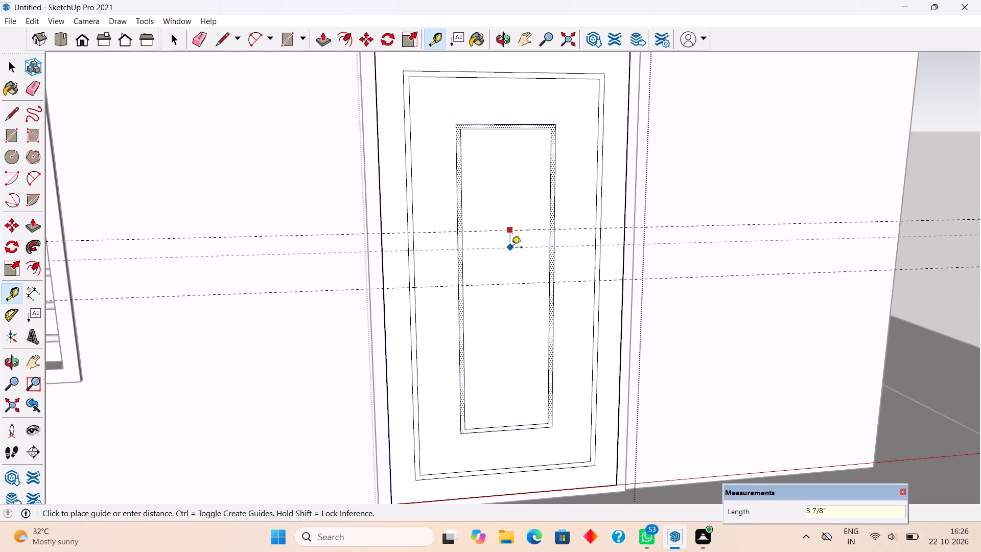
{"action": "type", "text": "1\""}
{"action": "key", "text": "Return"}
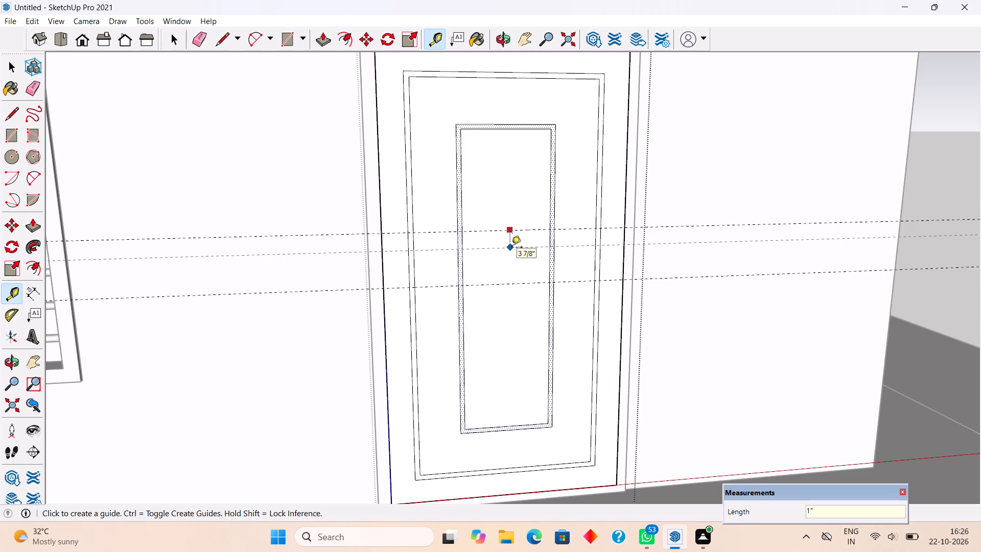
Add a horizontal guide 1' below the door's mid-height guide, and another 1" above that lower guide.
{"action": "left_click", "coordinate": [498, 287]}
{"action": "key", "text": "1"}
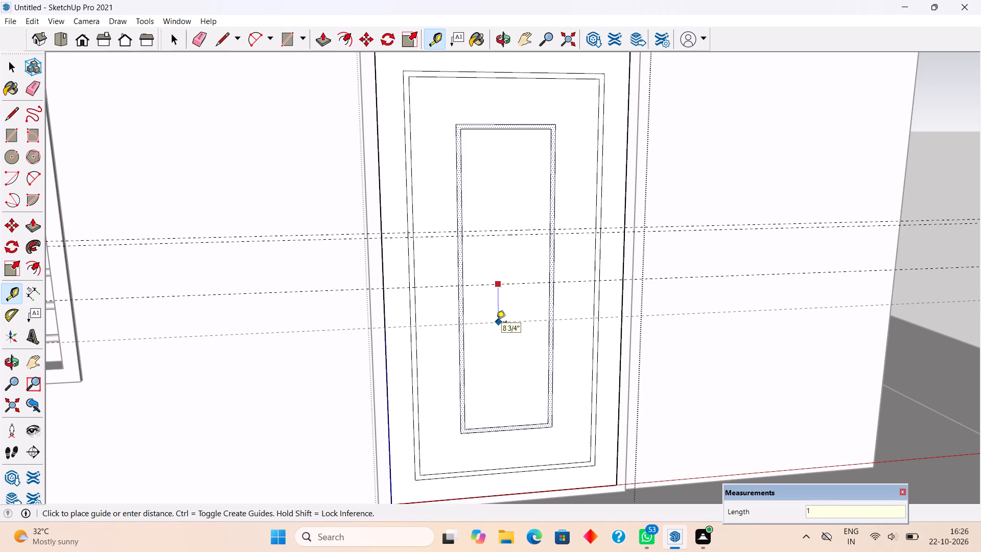
{"action": "key", "text": "apostrophe"}
{"action": "key", "text": "Return"}
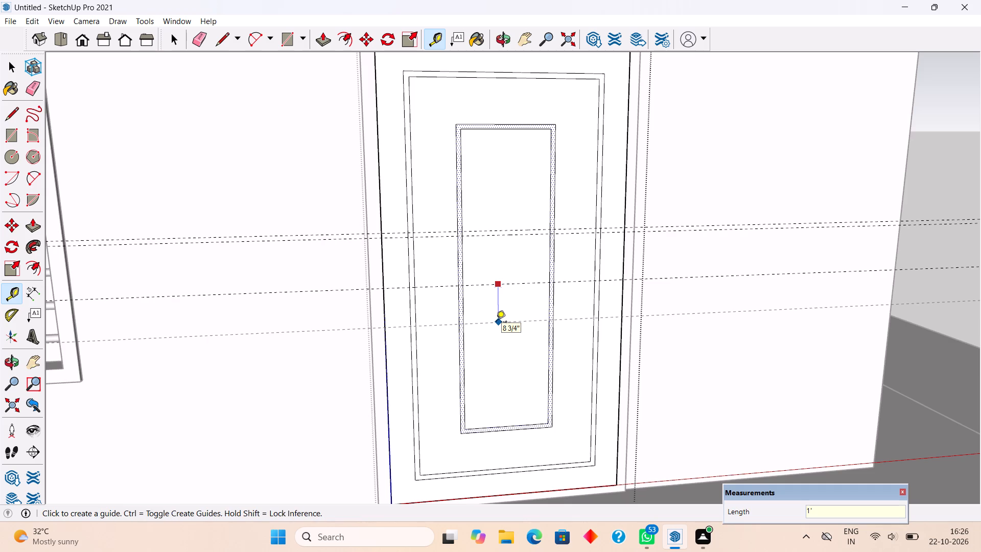
{"action": "left_click", "coordinate": [495, 336]}
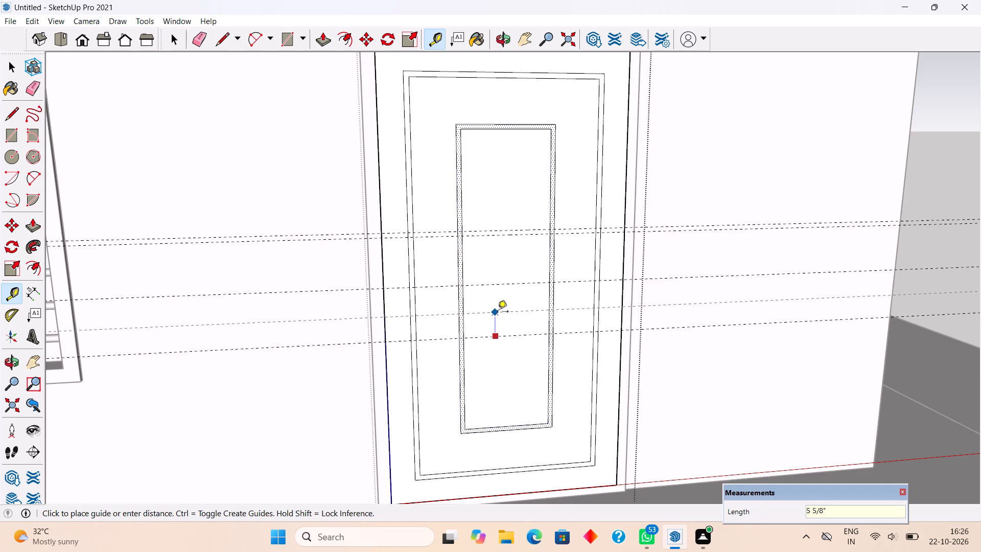
{"action": "type", "text": "1\""}
{"action": "key", "text": "Return"}
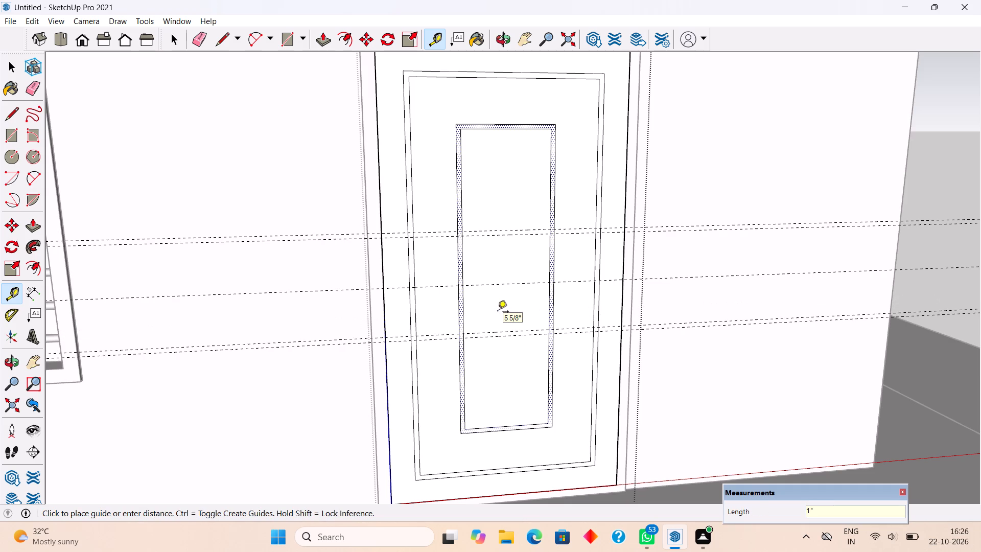
Draw four horizontal lines across the door's central double border, one along each guide of the lower and upper guide pairs.
{"action": "key", "text": "l"}
{"action": "scroll", "coordinate": [482, 348], "scroll_direction": "up", "scroll_amount": 6}
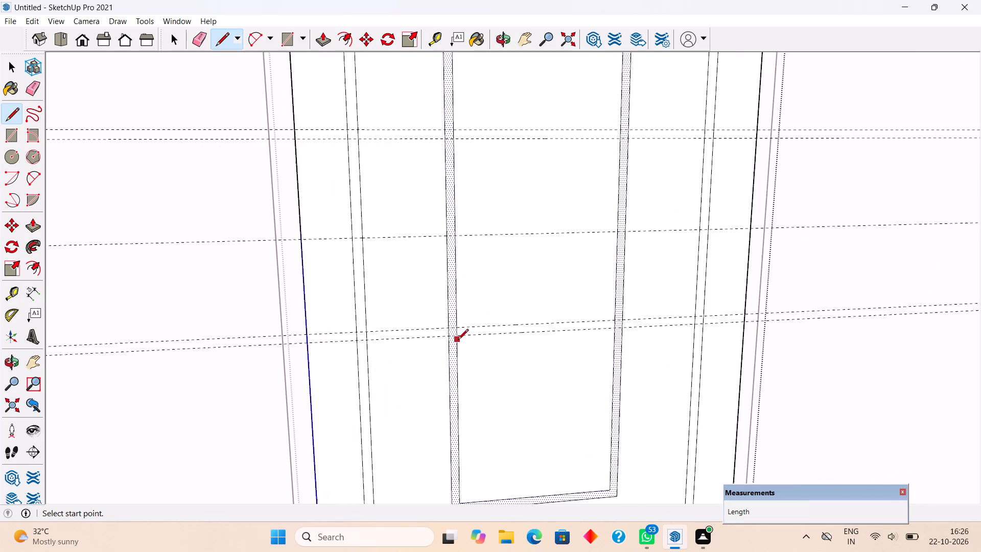
{"action": "left_click", "coordinate": [458, 337]}
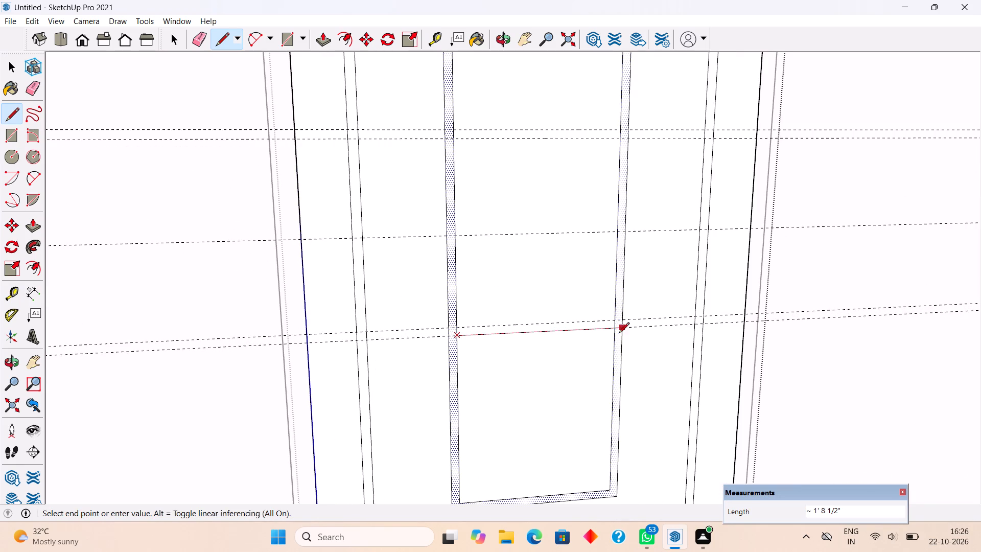
{"action": "left_click", "coordinate": [614, 328]}
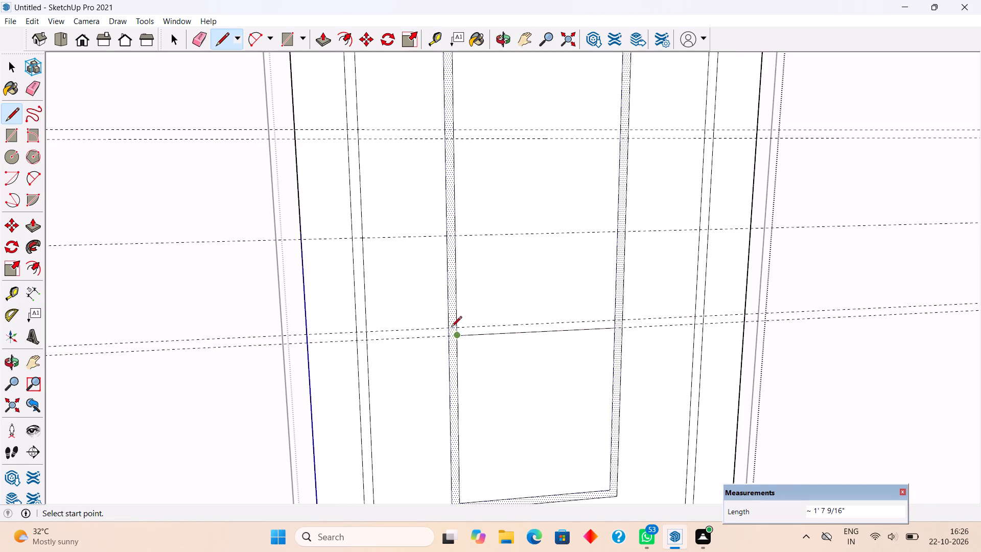
{"action": "left_click", "coordinate": [449, 328]}
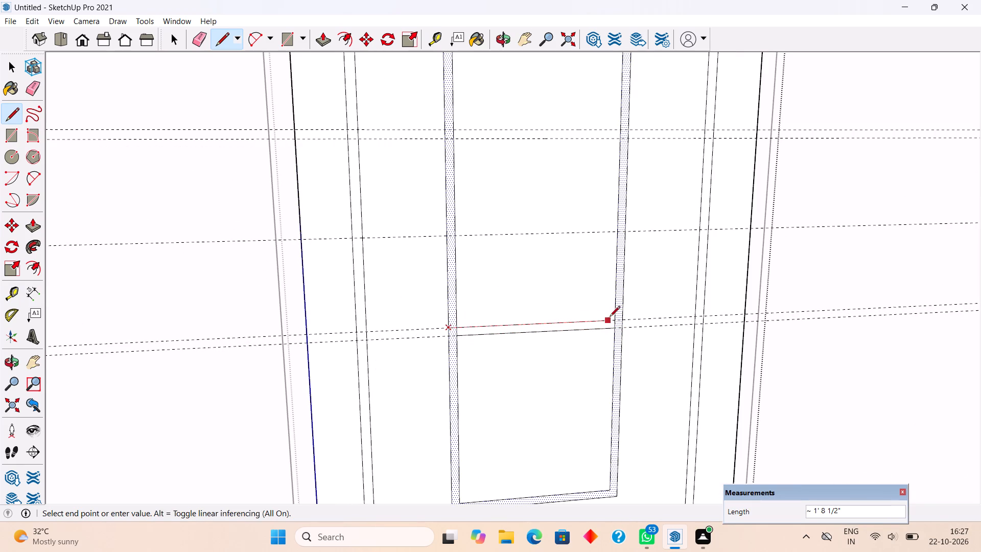
{"action": "left_click", "coordinate": [623, 319]}
{"action": "scroll", "coordinate": [625, 319], "scroll_direction": "down", "scroll_amount": 2}
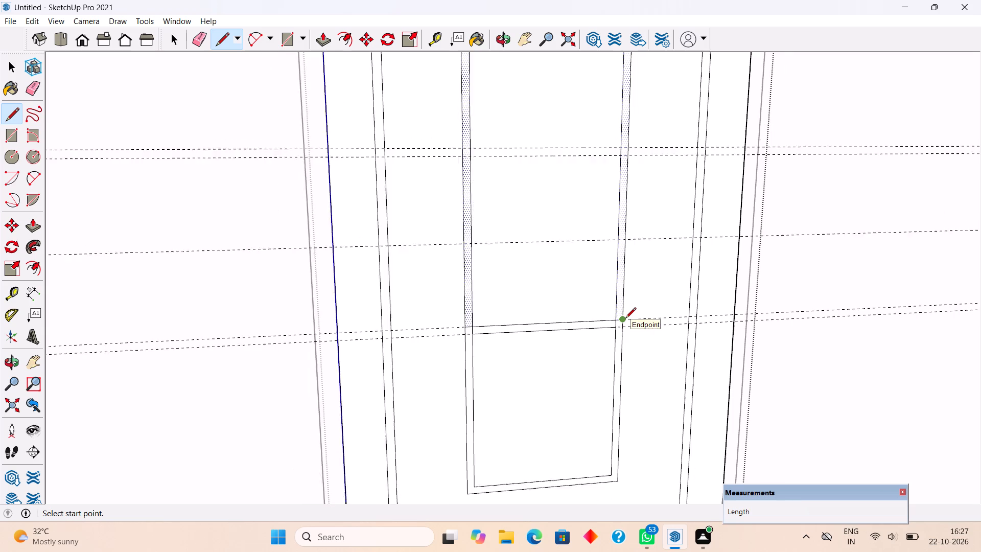
{"action": "left_click", "coordinate": [484, 165]}
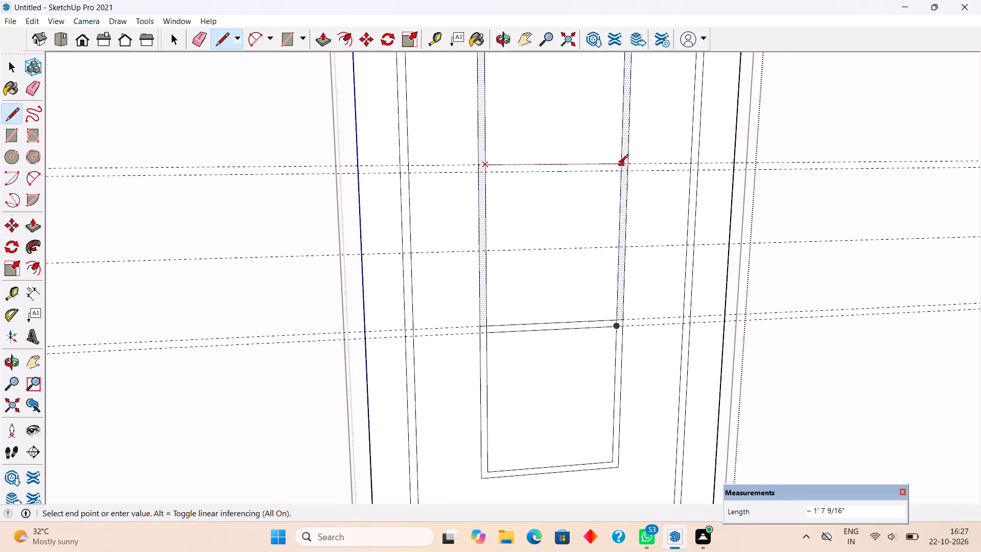
{"action": "left_click", "coordinate": [623, 165]}
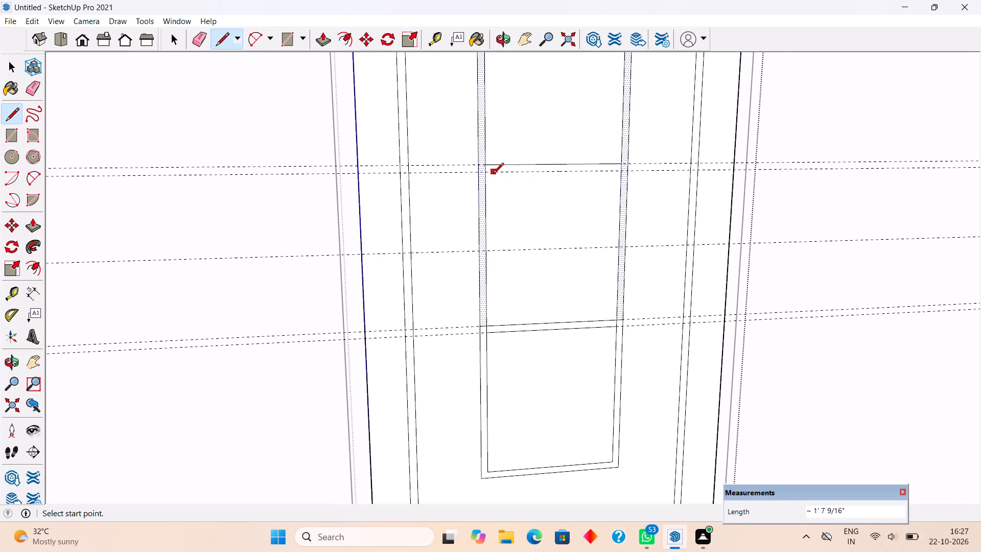
{"action": "left_click", "coordinate": [480, 174]}
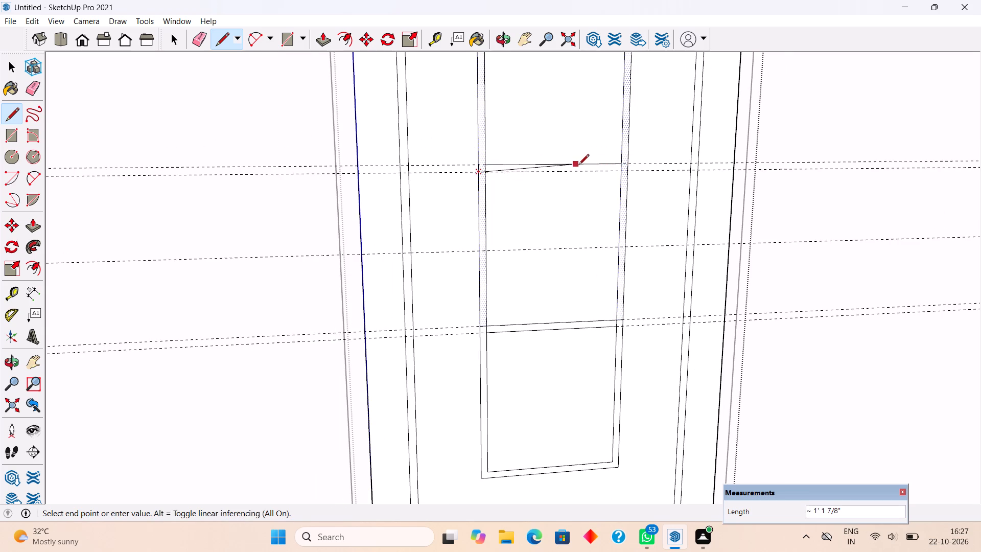
{"action": "left_click", "coordinate": [628, 174]}
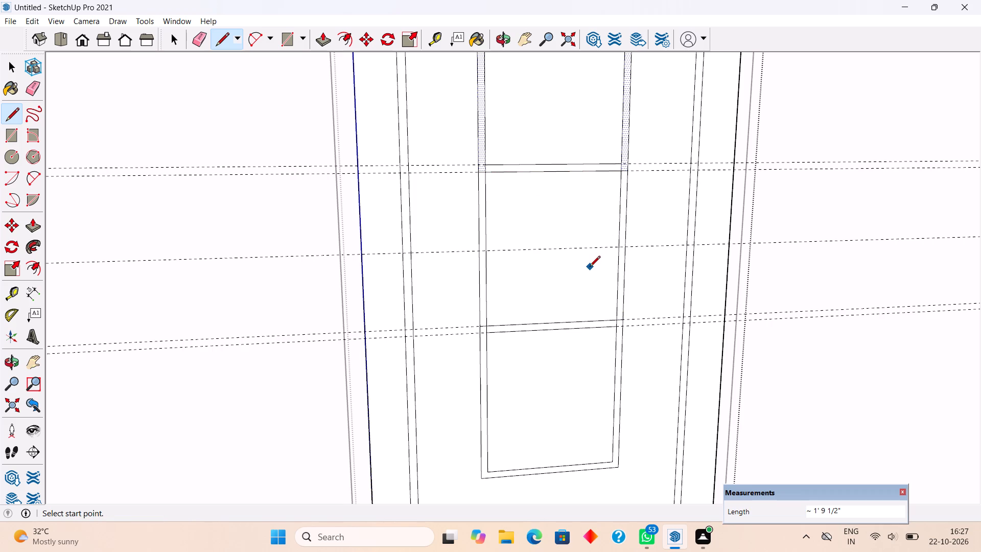
Erase the central border's vertical edges between the lower and upper line pairs on both sides, splitting it into two panels.
{"action": "key", "text": "space"}
{"action": "key", "text": "e"}
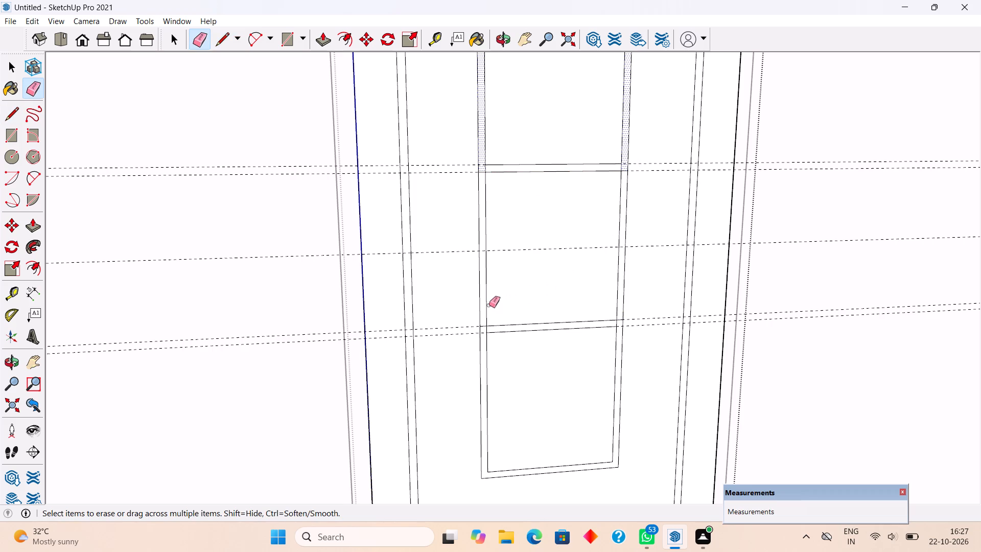
{"action": "left_click", "coordinate": [486, 315]}
{"action": "left_click", "coordinate": [478, 308]}
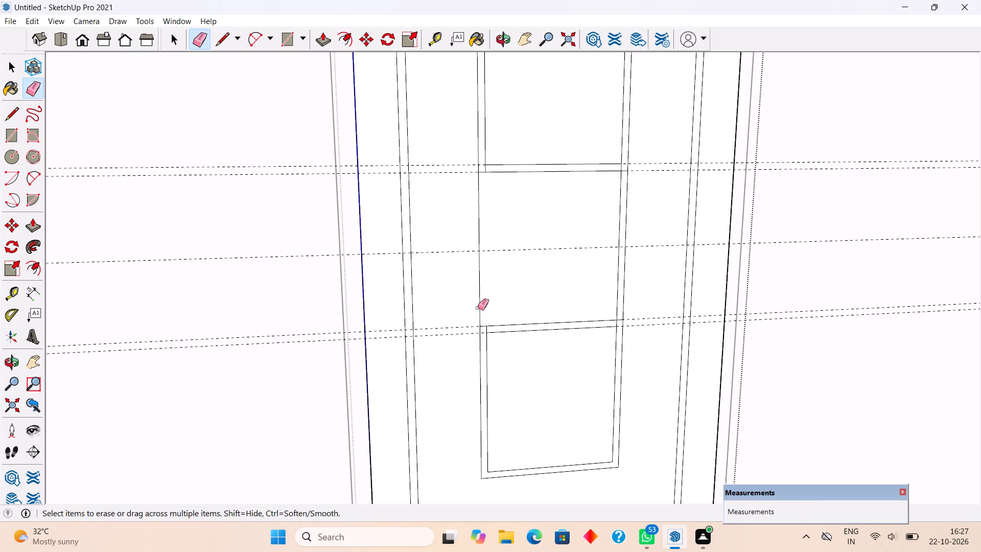
{"action": "left_click", "coordinate": [481, 307]}
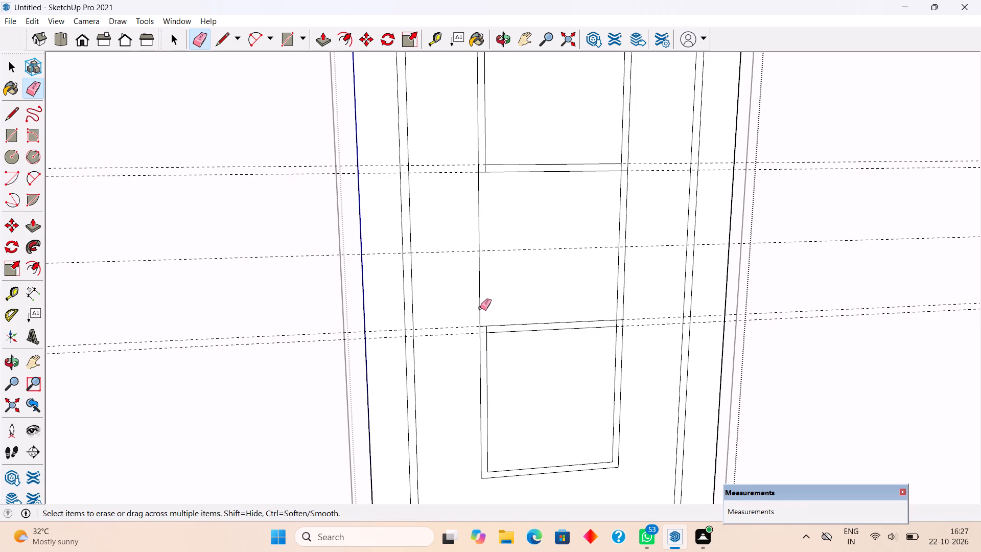
{"action": "left_click", "coordinate": [480, 310]}
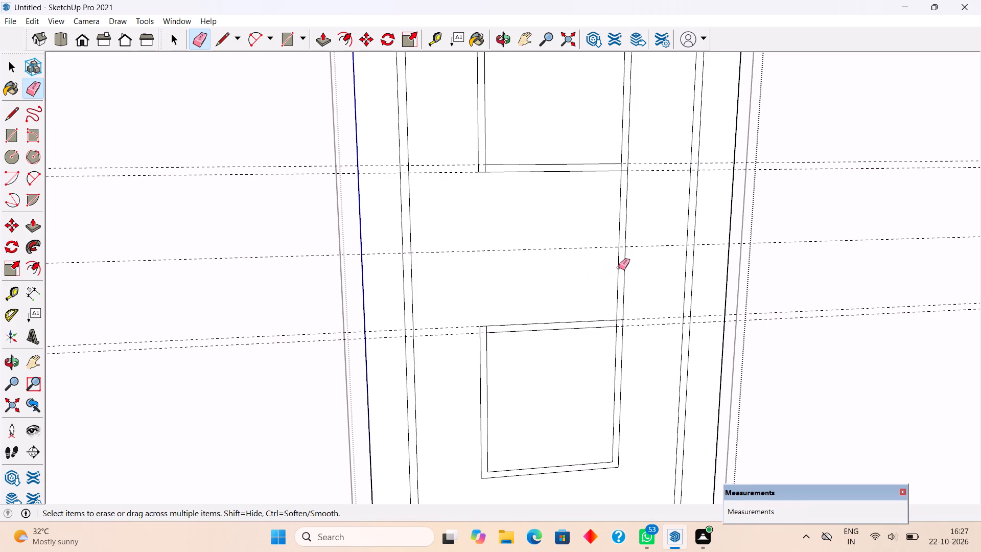
{"action": "left_click", "coordinate": [619, 267]}
{"action": "left_click", "coordinate": [624, 268]}
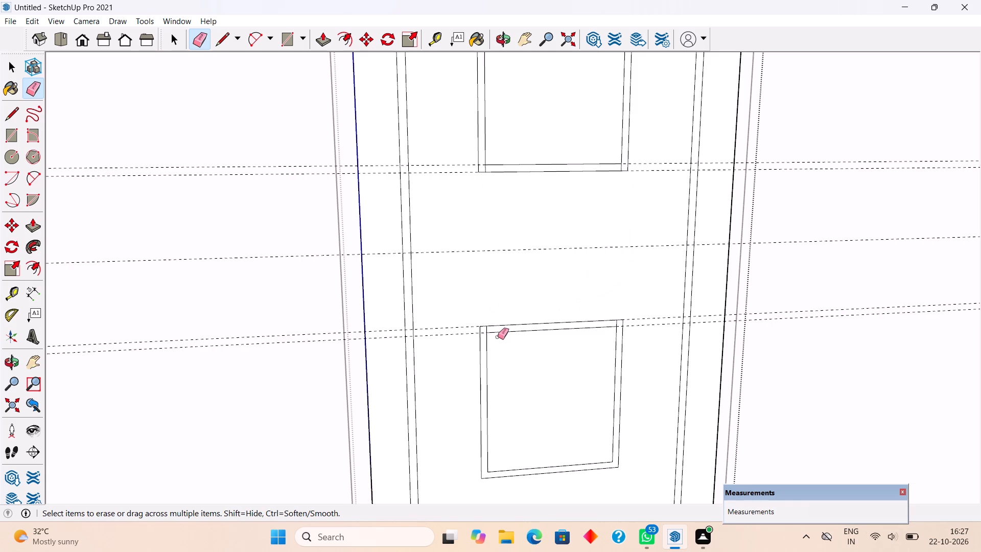
Erase the leftover short vertical segments at both top corners of the lower panel's border.
{"action": "scroll", "coordinate": [475, 336], "scroll_direction": "up", "scroll_amount": 13}
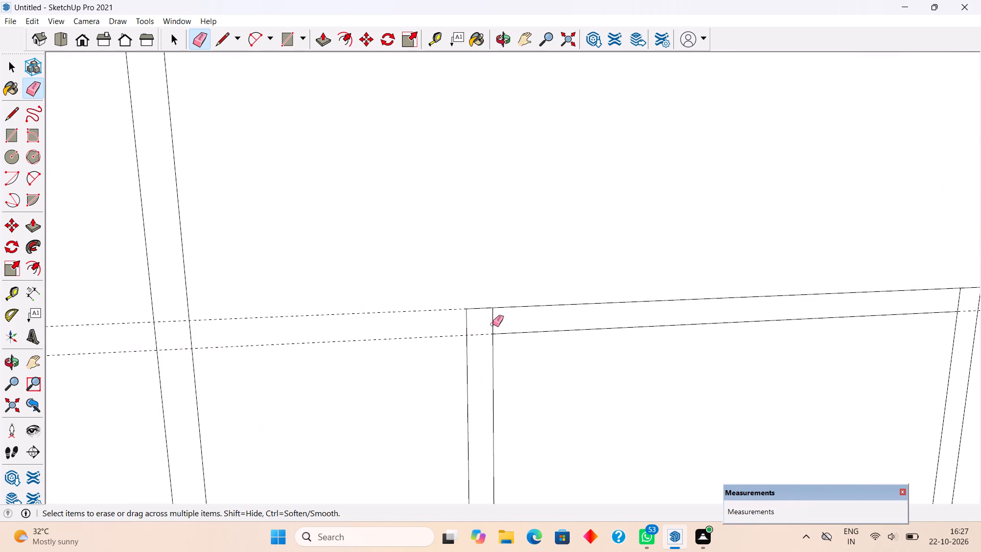
{"action": "left_click", "coordinate": [493, 324]}
{"action": "scroll", "coordinate": [454, 331], "scroll_direction": "down", "scroll_amount": 9}
{"action": "scroll", "coordinate": [710, 315], "scroll_direction": "up", "scroll_amount": 4}
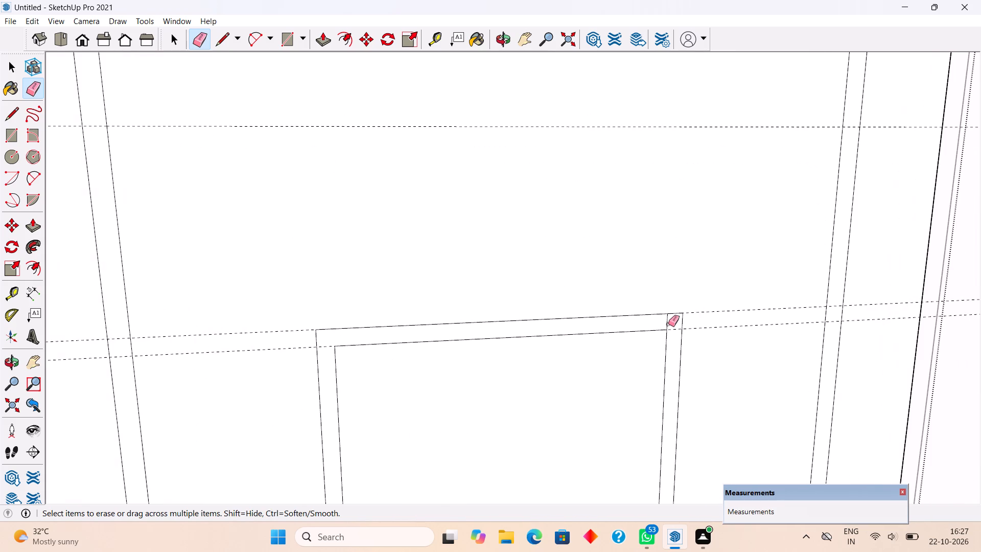
{"action": "left_click", "coordinate": [668, 324]}
{"action": "scroll", "coordinate": [666, 324], "scroll_direction": "down", "scroll_amount": 10}
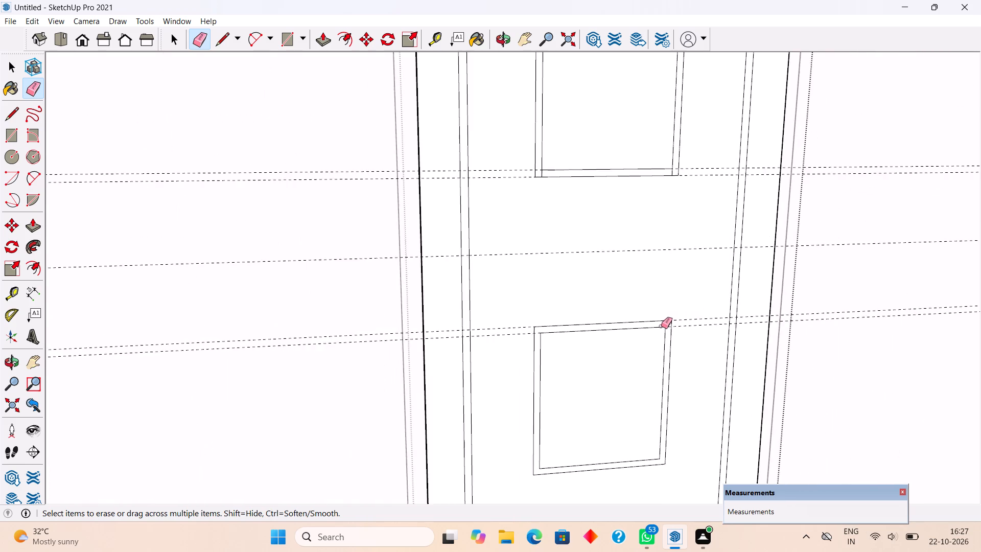
Erase the leftover short vertical segments at both bottom corners of the upper panel's border.
{"action": "scroll", "coordinate": [661, 326], "scroll_direction": "down", "scroll_amount": 3}
{"action": "scroll", "coordinate": [658, 65], "scroll_direction": "up", "scroll_amount": 4}
{"action": "scroll", "coordinate": [658, 193], "scroll_direction": "up", "scroll_amount": 4}
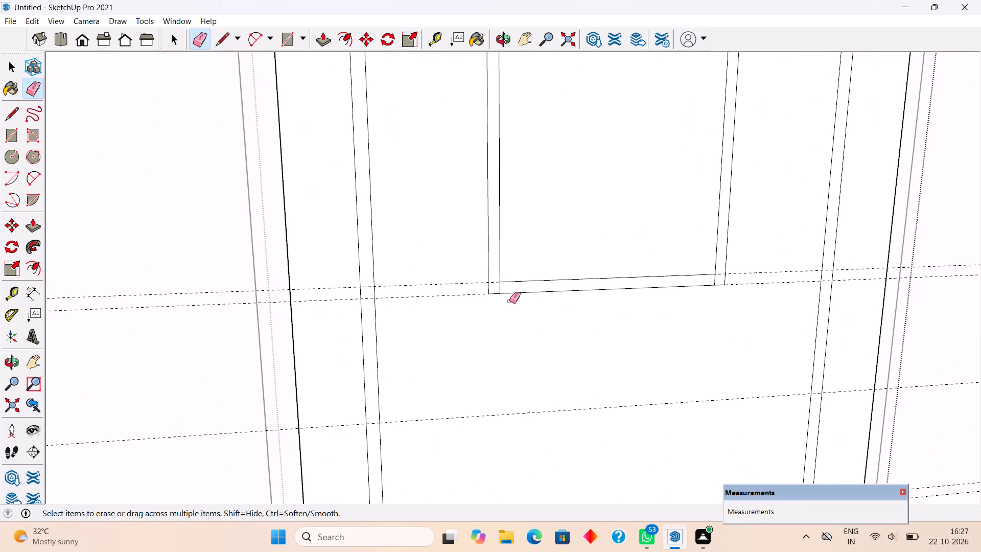
{"action": "left_click", "coordinate": [499, 288]}
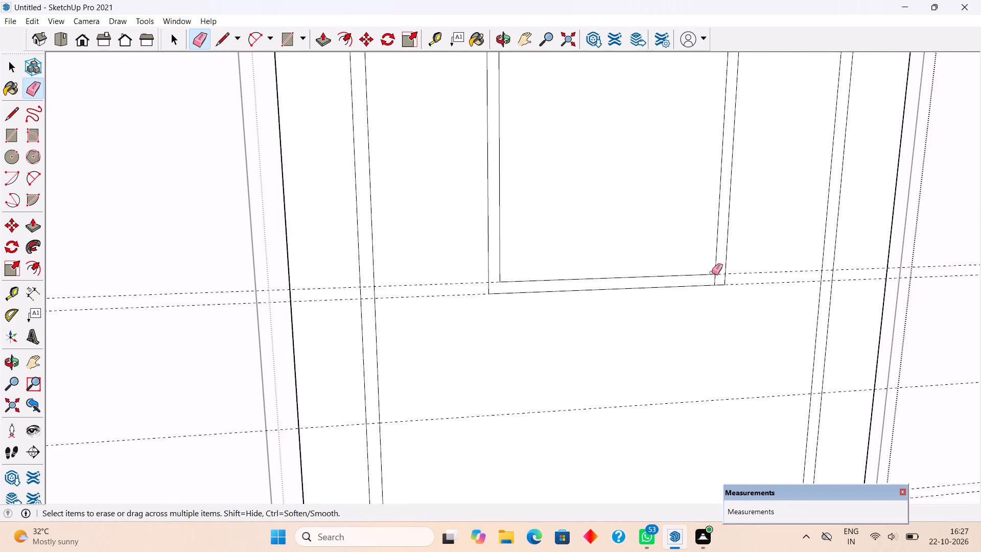
{"action": "left_click", "coordinate": [716, 280]}
{"action": "scroll", "coordinate": [632, 306], "scroll_direction": "down", "scroll_amount": 4}
{"action": "scroll", "coordinate": [571, 299], "scroll_direction": "down", "scroll_amount": 4}
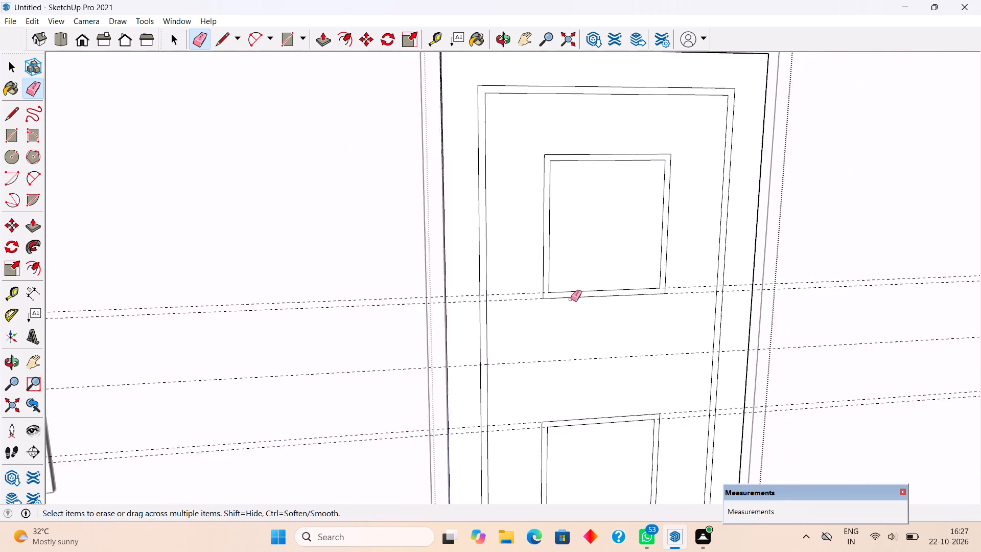
{"action": "scroll", "coordinate": [568, 300], "scroll_direction": "down", "scroll_amount": 2}
{"action": "key", "text": "space"}
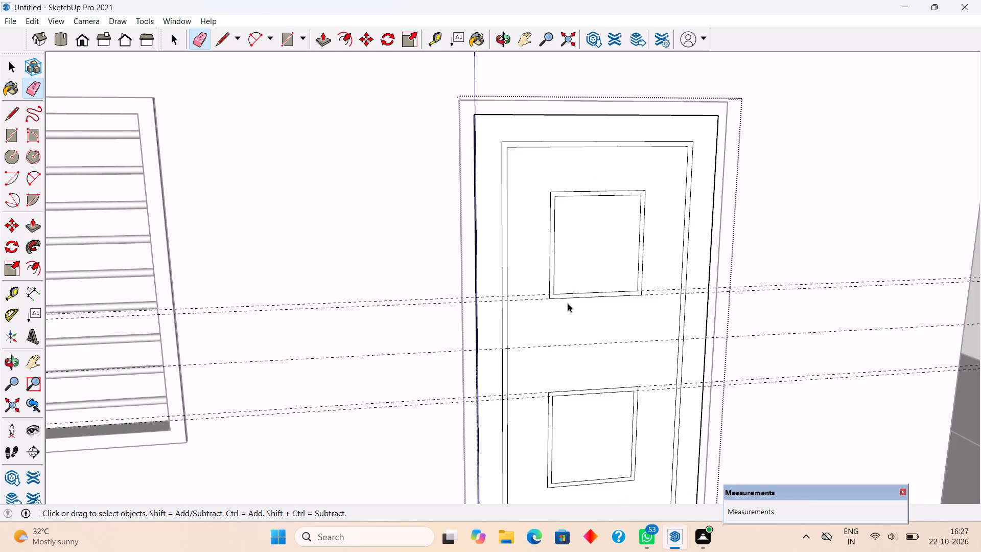
Push/Pull the door's outer border strip and the border strips of both inner panels by 0.5", and exit the door group.
{"action": "scroll", "coordinate": [515, 367], "scroll_direction": "up", "scroll_amount": 7}
{"action": "left_click", "coordinate": [503, 386]}
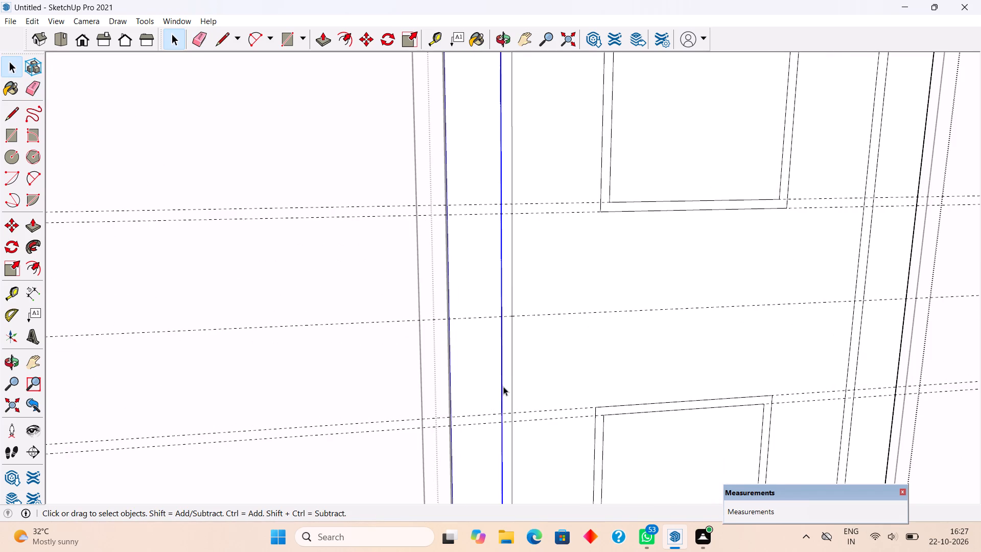
{"action": "left_click", "coordinate": [507, 392]}
{"action": "key", "text": "p"}
{"action": "left_click", "coordinate": [507, 392]}
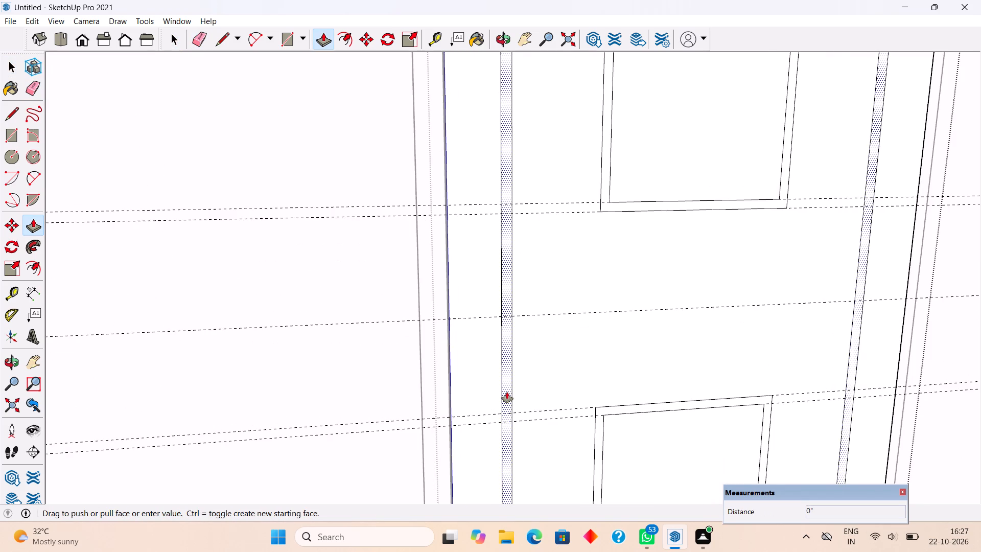
{"action": "type", "text": ".5\""}
{"action": "key", "text": "Return"}
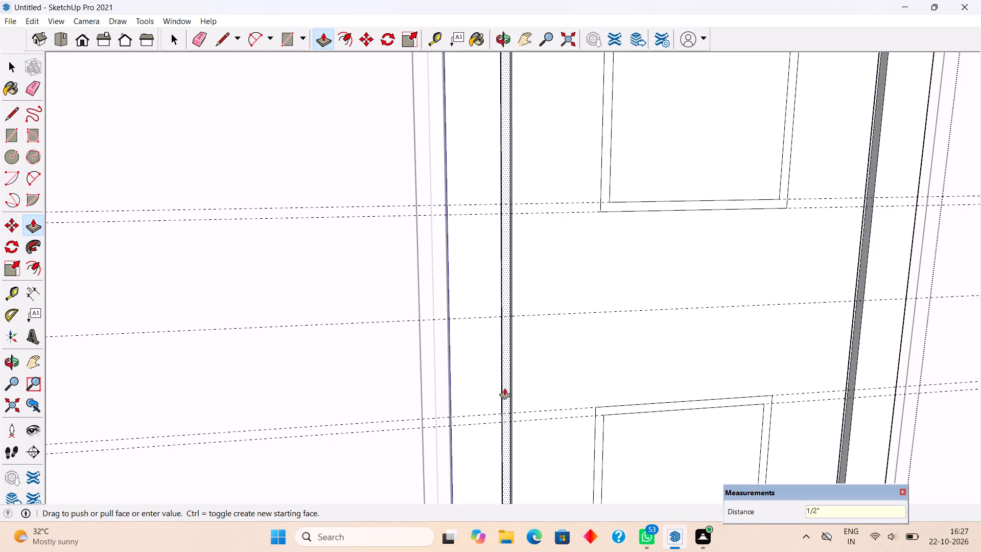
{"action": "double_click", "coordinate": [623, 409]}
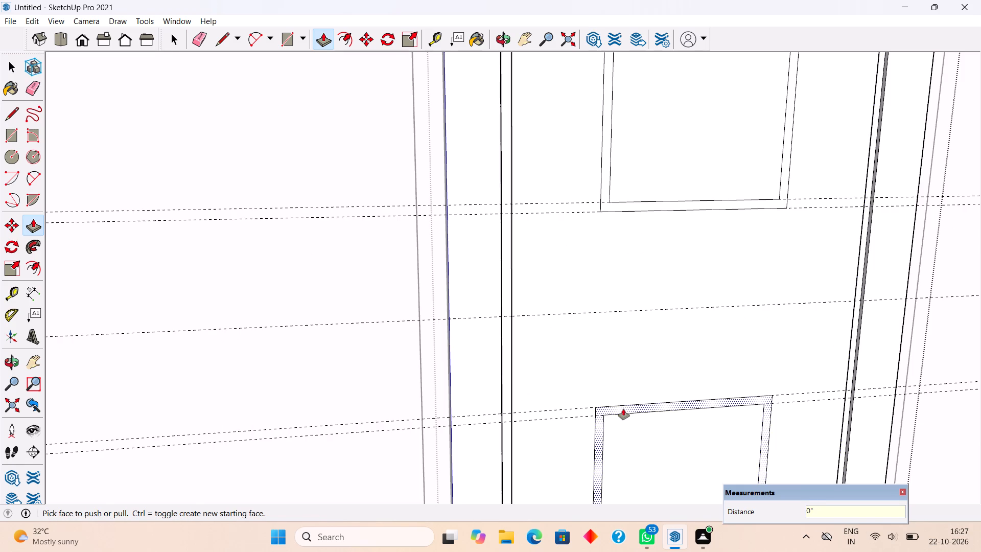
{"action": "double_click", "coordinate": [609, 206]}
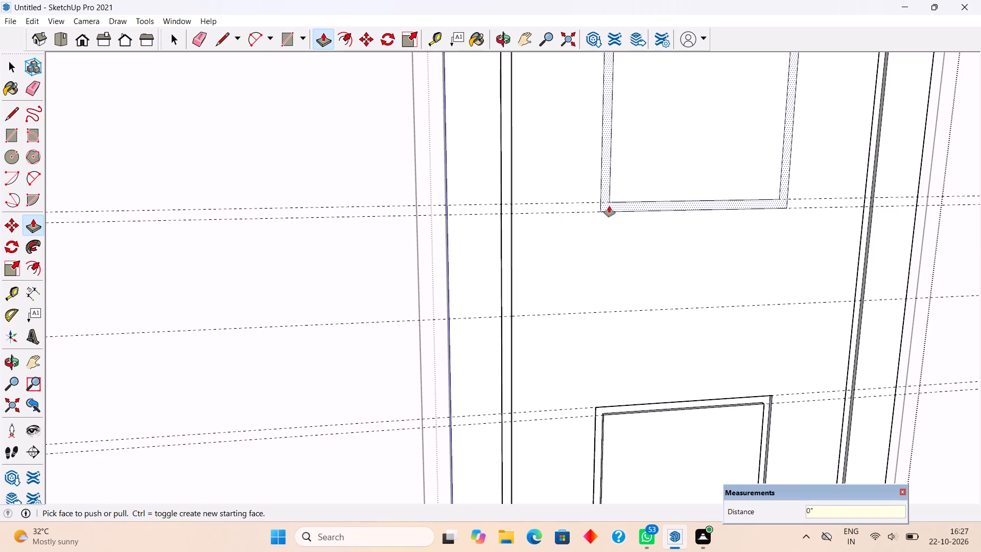
{"action": "key", "text": "space"}
{"action": "scroll", "coordinate": [616, 273], "scroll_direction": "down", "scroll_amount": 19}
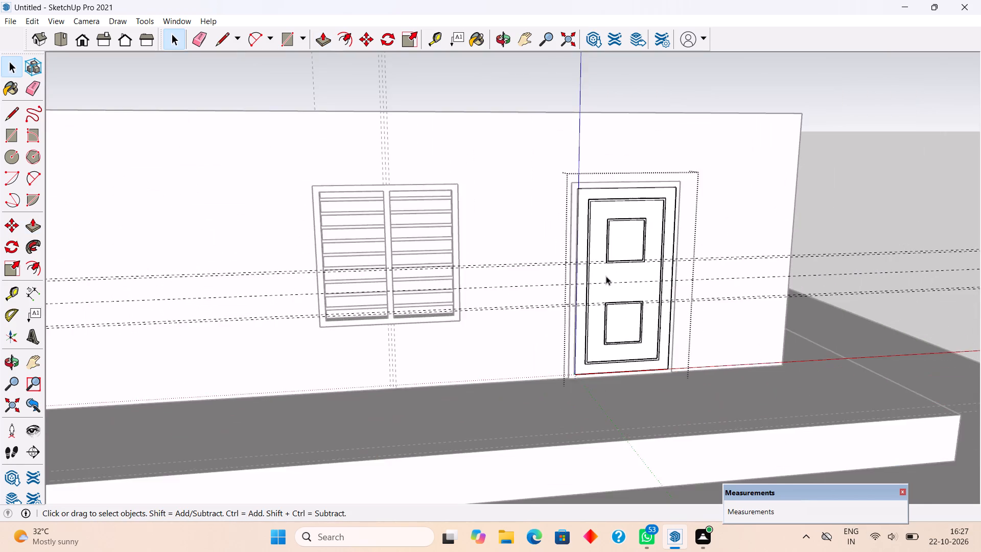
{"action": "left_click", "coordinate": [803, 189]}
Draw a handle rectangle about 1 7/8" by 2' on the door's left stile, between the outermost horizontal guides.
{"action": "middle_click_drag", "start_coordinate": [478, 273], "coordinate": [443, 268]}
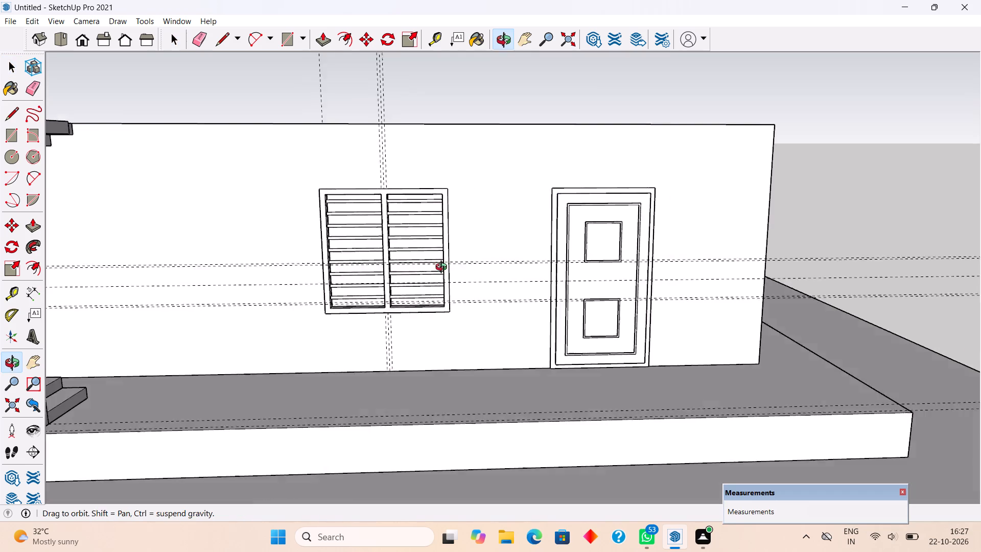
{"action": "middle_click_drag", "start_coordinate": [443, 268], "coordinate": [336, 264]}
{"action": "scroll", "coordinate": [443, 283], "scroll_direction": "up", "scroll_amount": 6}
{"action": "scroll", "coordinate": [519, 302], "scroll_direction": "up", "scroll_amount": 2}
{"action": "middle_click_drag", "start_coordinate": [530, 314], "coordinate": [621, 327]}
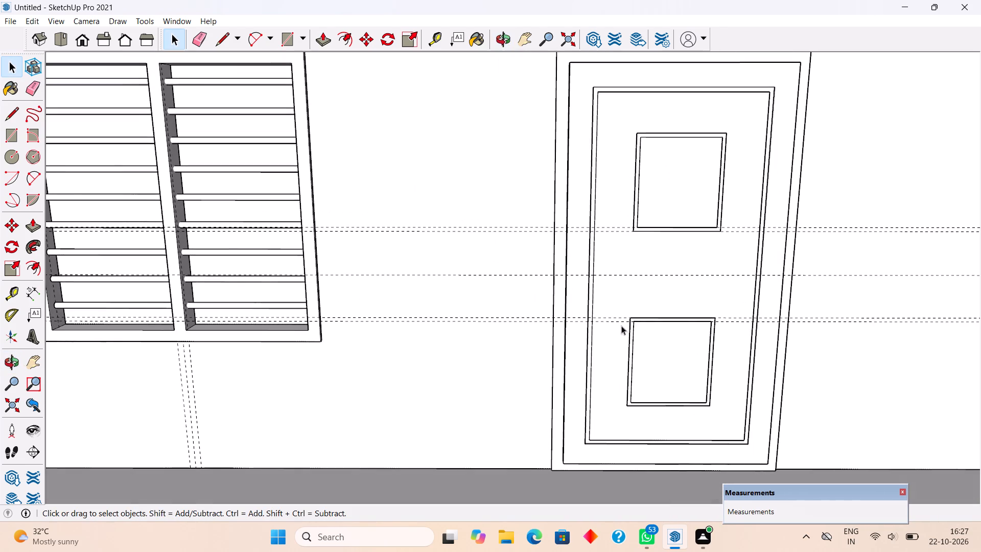
{"action": "scroll", "coordinate": [597, 238], "scroll_direction": "up", "scroll_amount": 3}
{"action": "key", "text": "r"}
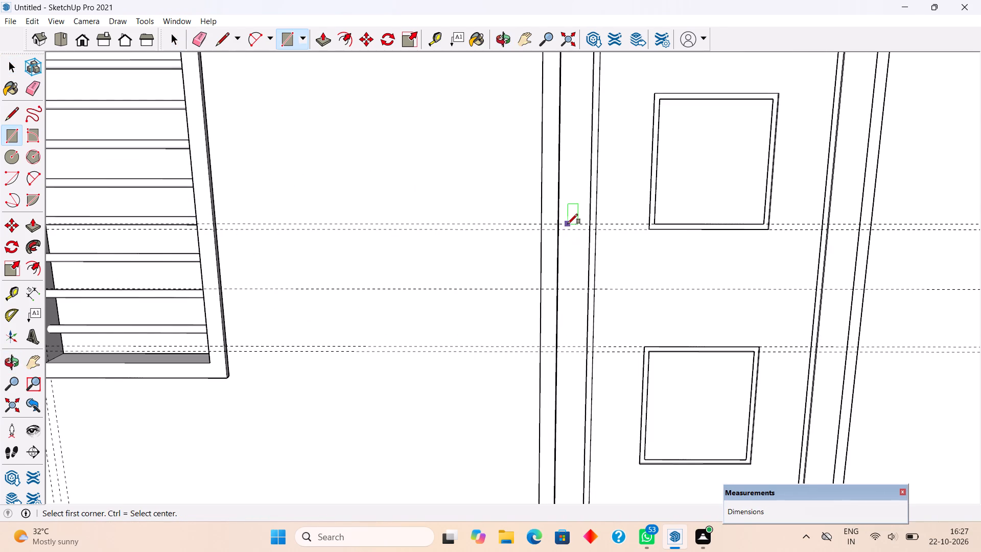
{"action": "left_click", "coordinate": [568, 224]}
{"action": "scroll", "coordinate": [582, 357], "scroll_direction": "up", "scroll_amount": 3}
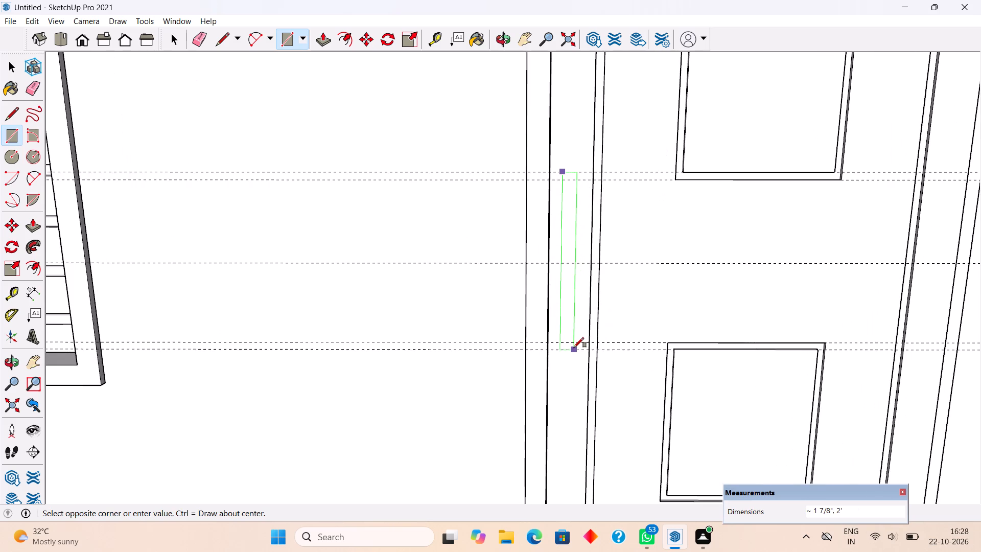
{"action": "left_click", "coordinate": [574, 348]}
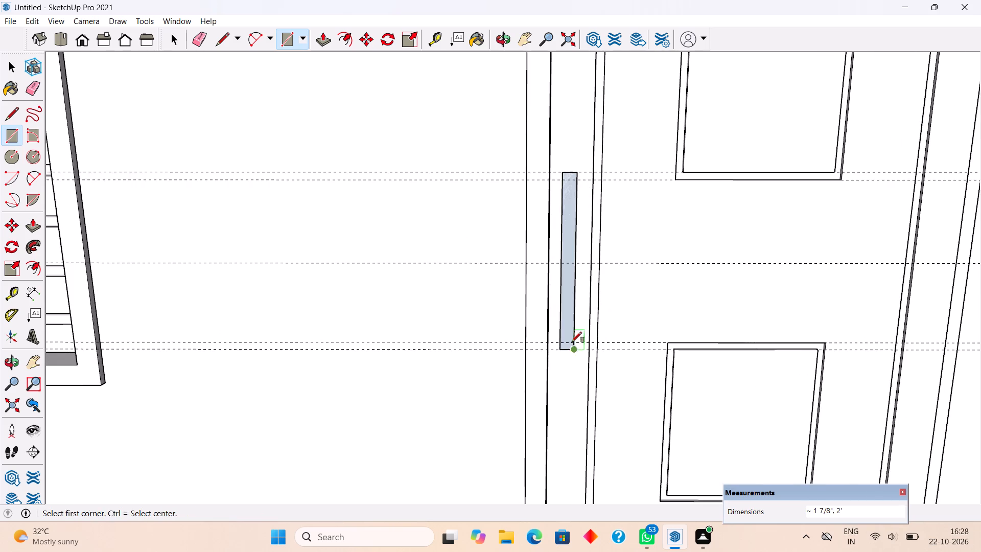
Extrude the handle rectangle on the door's stile by 1".
{"action": "key", "text": "p"}
{"action": "left_click", "coordinate": [567, 334]}
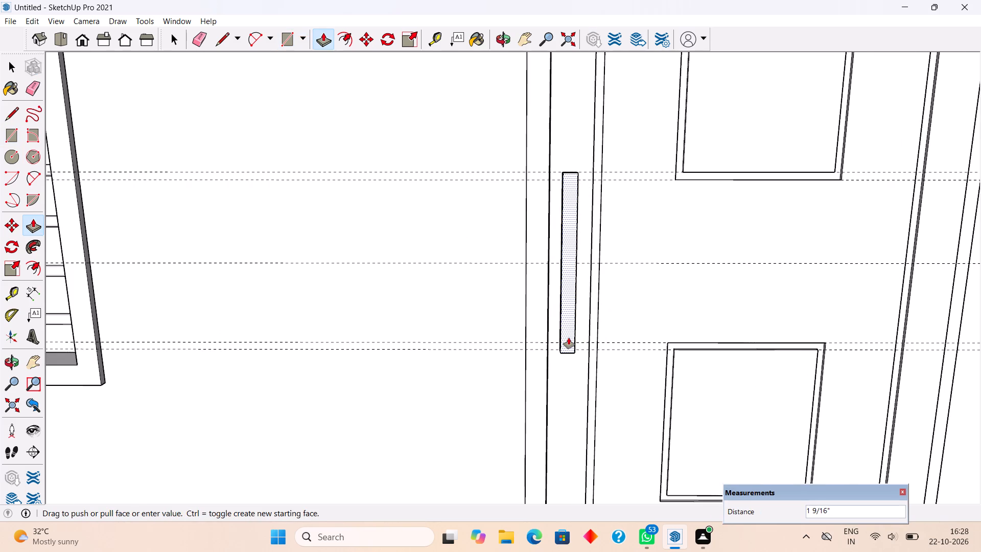
{"action": "type", "text": "1\""}
{"action": "key", "text": "Return"}
{"action": "key", "text": "space"}
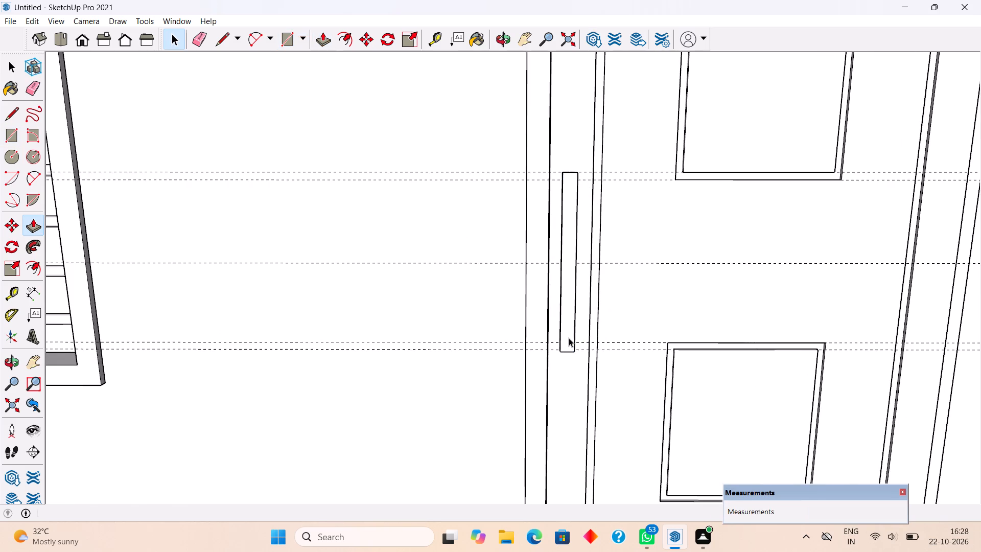
Make the extruded door handle into its own group.
{"action": "triple_click", "coordinate": [569, 338]}
{"action": "right_click", "coordinate": [569, 338]}
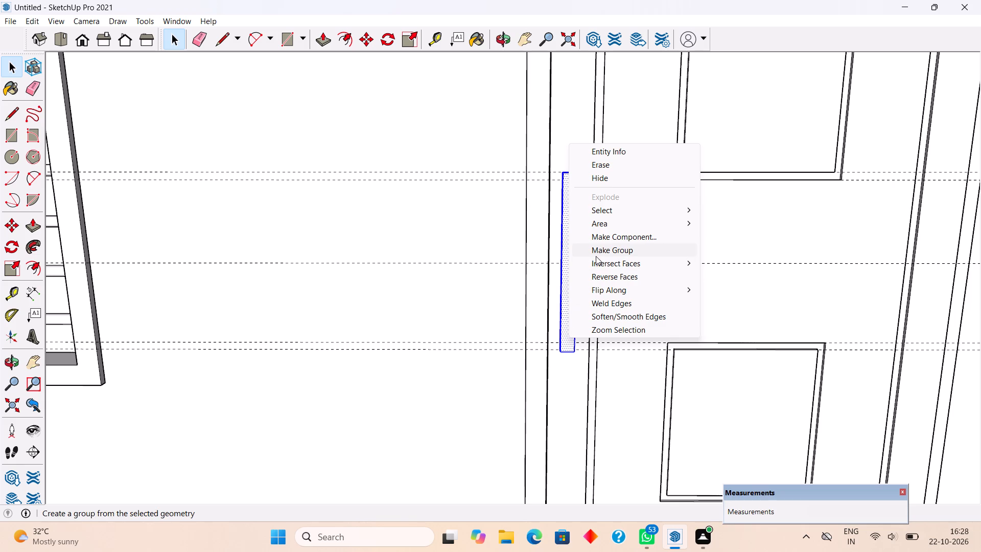
{"action": "left_click", "coordinate": [597, 254]}
Move the door group 2" back from its front corner into the door frame.
{"action": "scroll", "coordinate": [597, 254], "scroll_direction": "down", "scroll_amount": 10}
{"action": "middle_click_drag", "start_coordinate": [654, 369], "coordinate": [685, 384]}
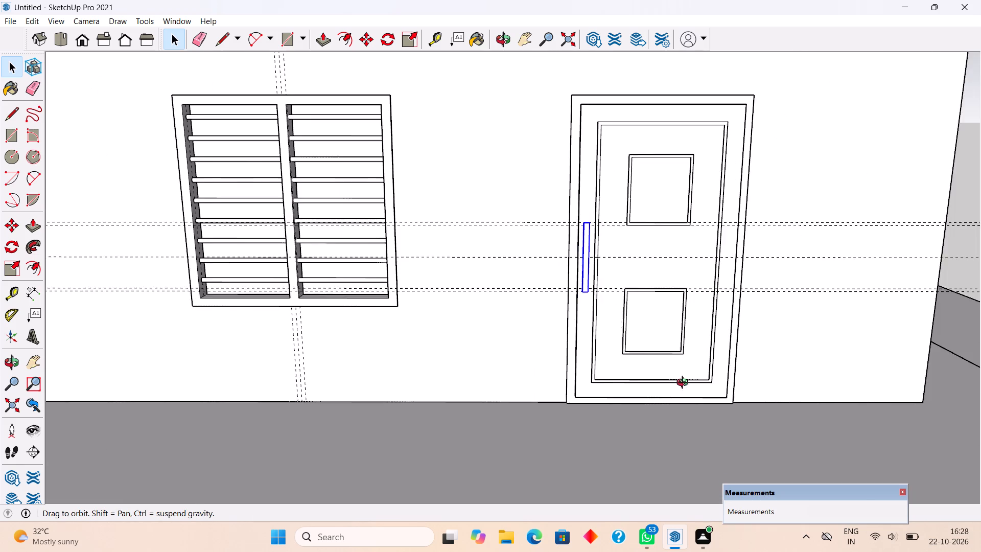
{"action": "middle_click_drag", "start_coordinate": [685, 384], "coordinate": [851, 383]}
{"action": "scroll", "coordinate": [662, 369], "scroll_direction": "up", "scroll_amount": 5}
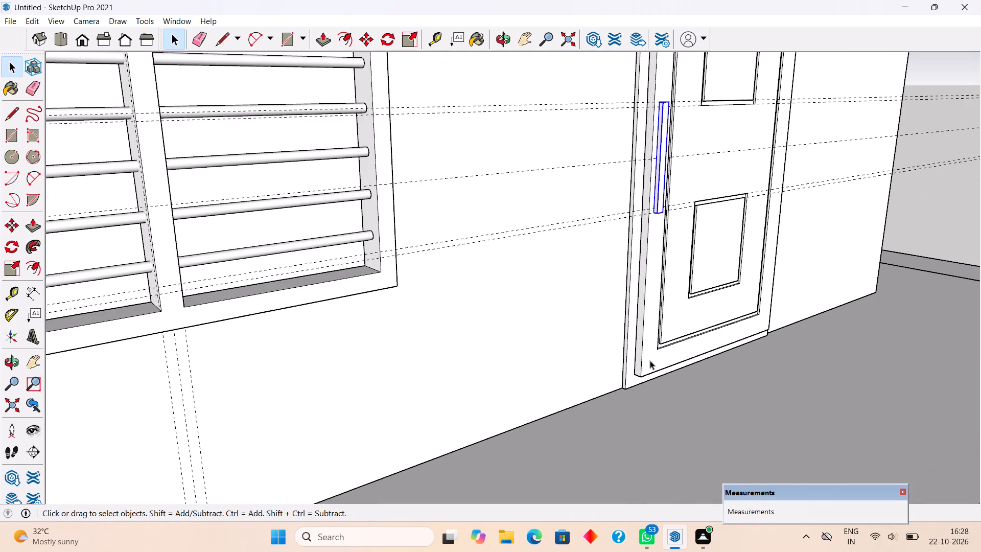
{"action": "left_click", "coordinate": [650, 360], "text": "ctrl"}
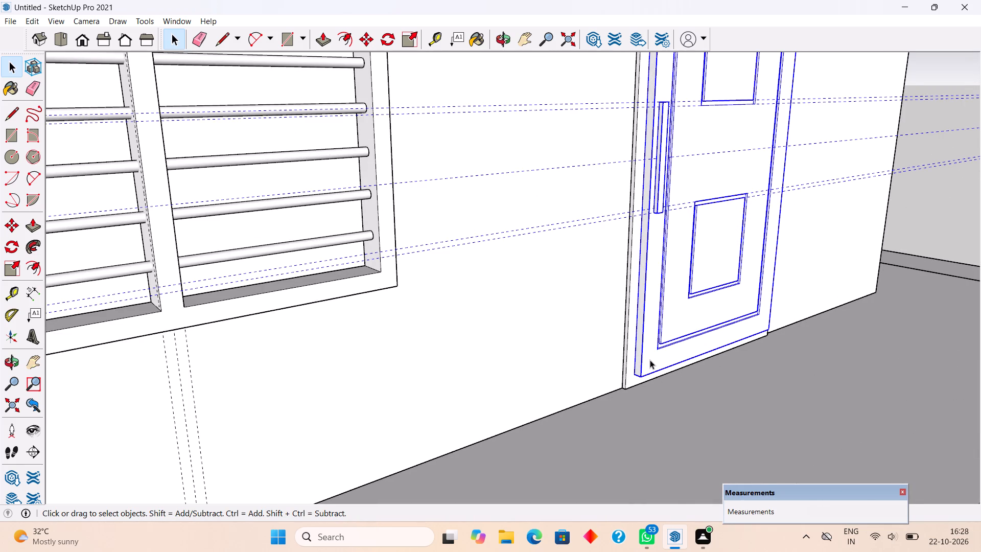
{"action": "scroll", "coordinate": [649, 370], "scroll_direction": "up", "scroll_amount": 7}
{"action": "key", "text": "m"}
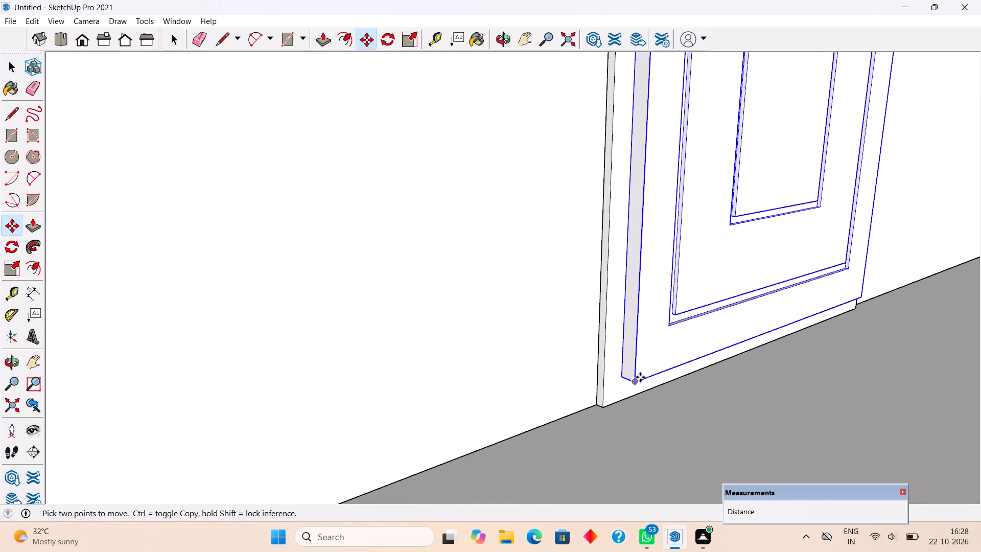
{"action": "left_click", "coordinate": [638, 379]}
{"action": "left_click", "coordinate": [619, 378]}
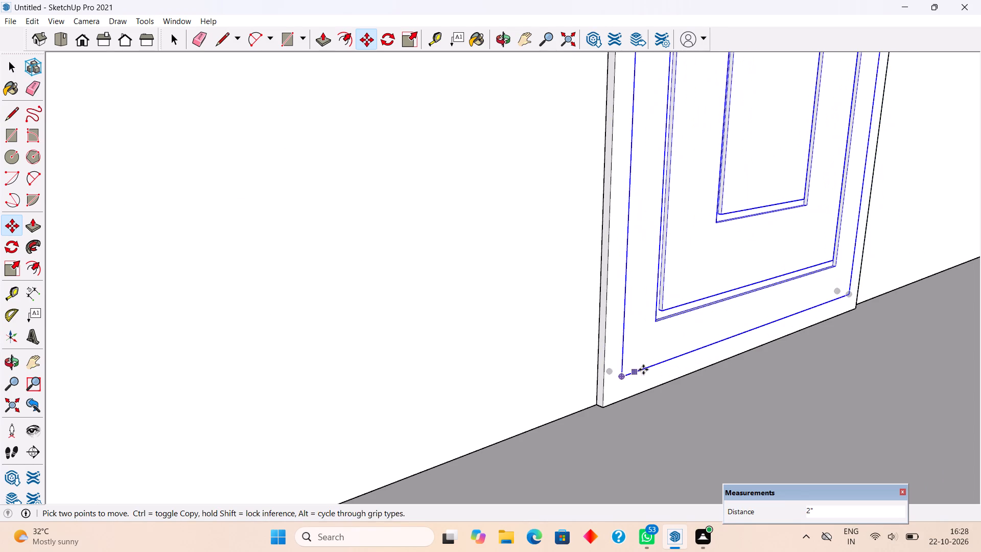
Move the door group 1" outward from the frame face and deselect it.
{"action": "middle_click_drag", "start_coordinate": [645, 366], "coordinate": [568, 411]}
{"action": "scroll", "coordinate": [877, 338], "scroll_direction": "up", "scroll_amount": 3}
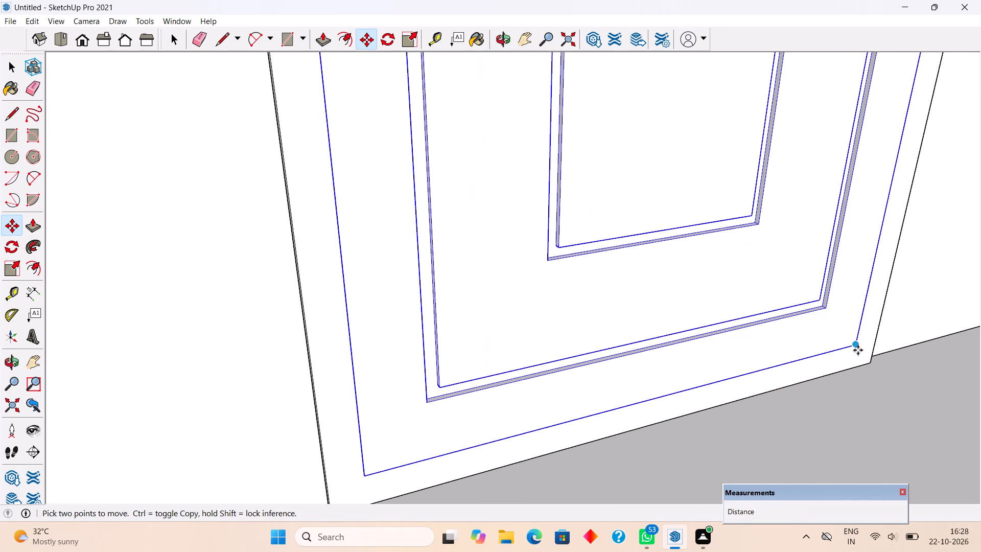
{"action": "left_click", "coordinate": [857, 349]}
{"action": "type", "text": "1\""}
{"action": "key", "text": "Return"}
{"action": "key", "text": "space"}
{"action": "scroll", "coordinate": [842, 340], "scroll_direction": "down", "scroll_amount": 4}
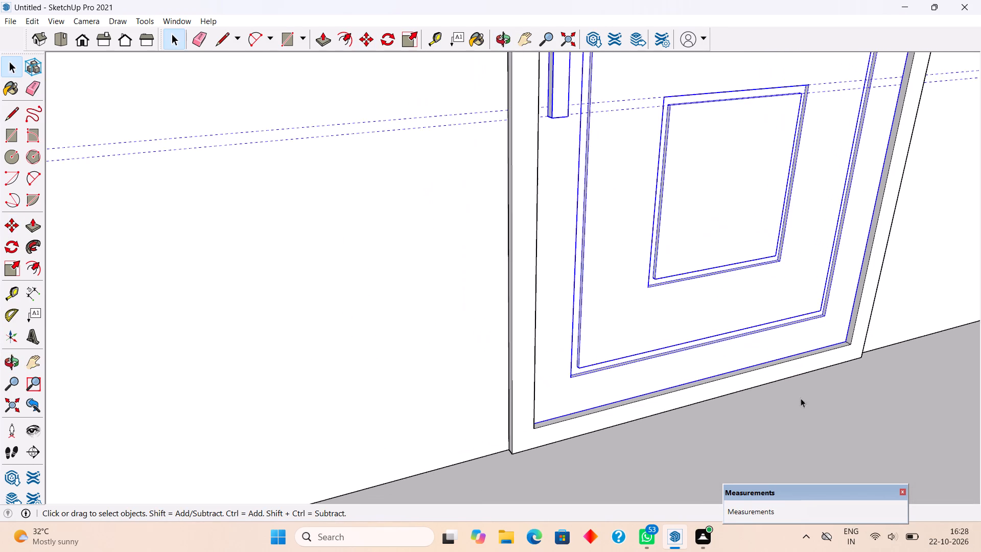
{"action": "scroll", "coordinate": [797, 384], "scroll_direction": "down", "scroll_amount": 10}
{"action": "scroll", "coordinate": [606, 361], "scroll_direction": "down", "scroll_amount": 14}
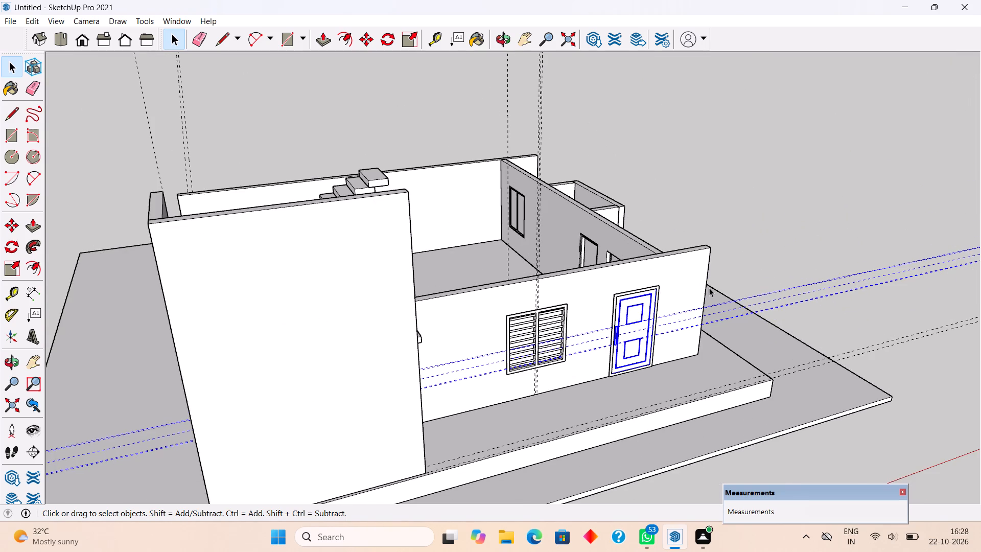
{"action": "left_click", "coordinate": [746, 248]}
Delete all guides in the model.
{"action": "middle_click_drag", "start_coordinate": [689, 329], "coordinate": [636, 212]}
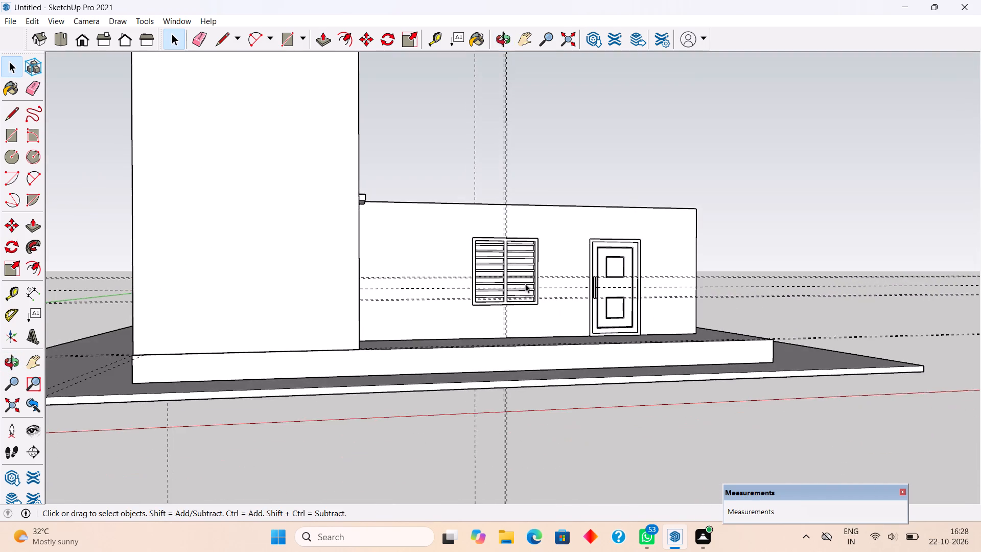
{"action": "scroll", "coordinate": [525, 284], "scroll_direction": "up", "scroll_amount": 2}
{"action": "middle_click_drag", "start_coordinate": [521, 296], "coordinate": [503, 396]}
{"action": "scroll", "coordinate": [503, 396], "scroll_direction": "down", "scroll_amount": 2}
{"action": "scroll", "coordinate": [477, 364], "scroll_direction": "down", "scroll_amount": 3}
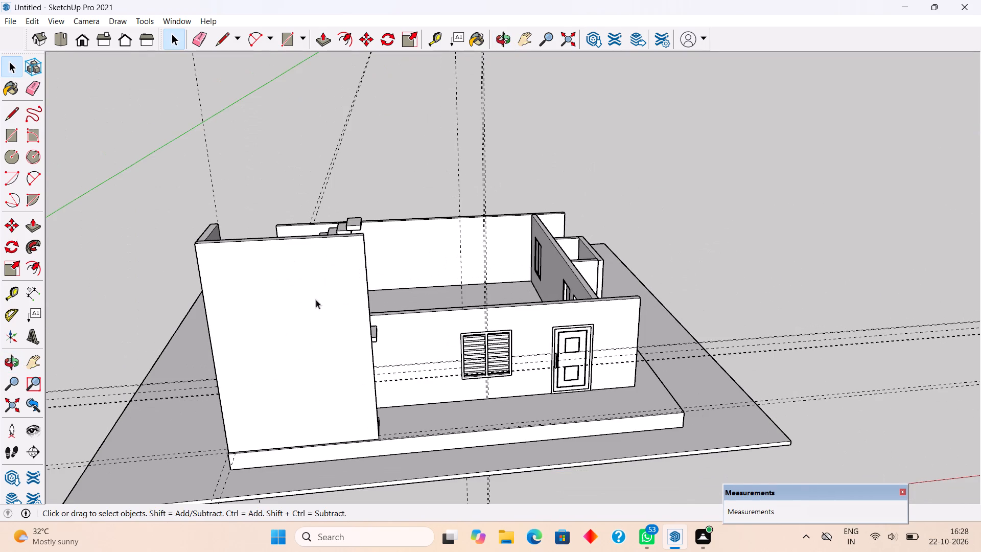
{"action": "left_click", "coordinate": [34, 21]}
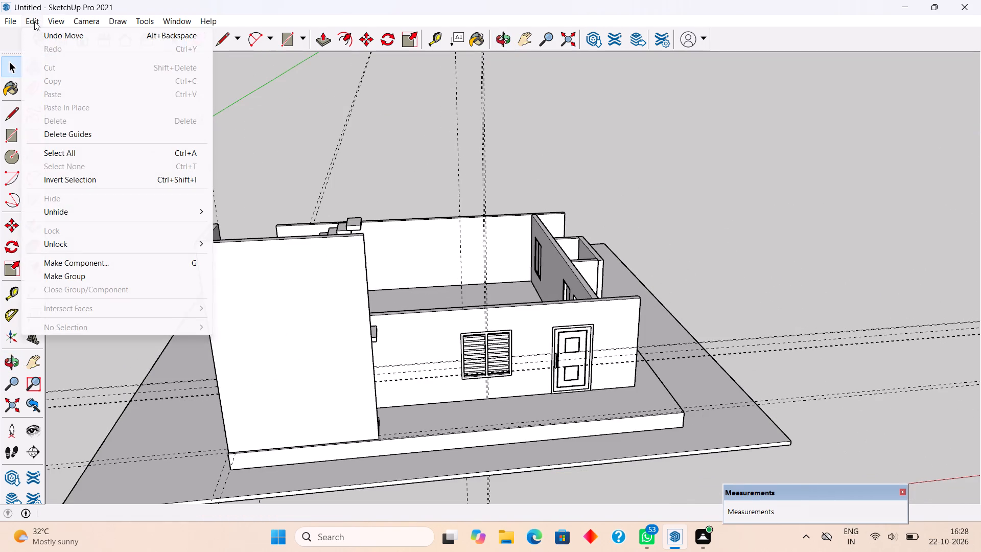
{"action": "left_click", "coordinate": [77, 137]}
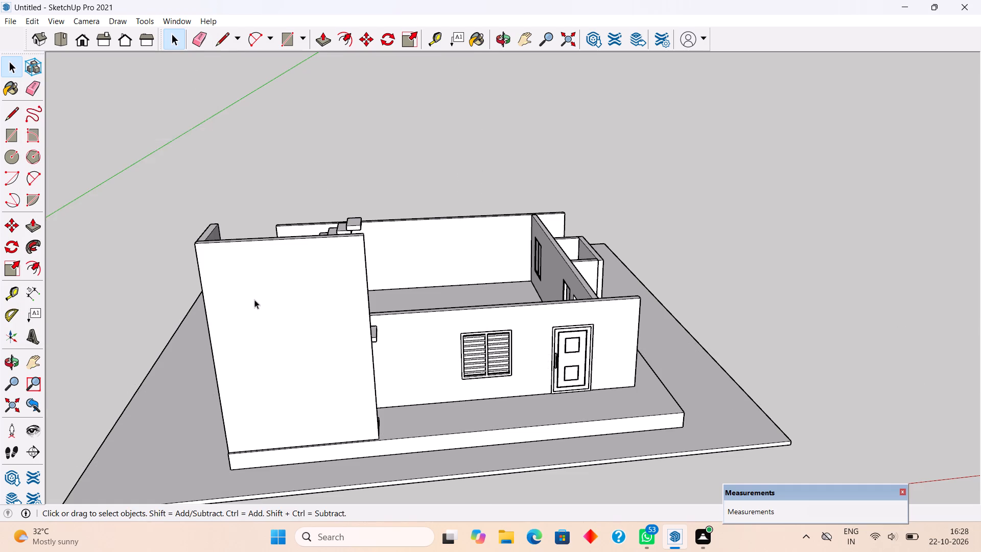
Examine the house exterior from several sides, including the stair walls, windows, doors and open wall tops.
{"action": "middle_click_drag", "start_coordinate": [262, 300], "coordinate": [284, 144]}
{"action": "middle_click_drag", "start_coordinate": [452, 275], "coordinate": [355, 361]}
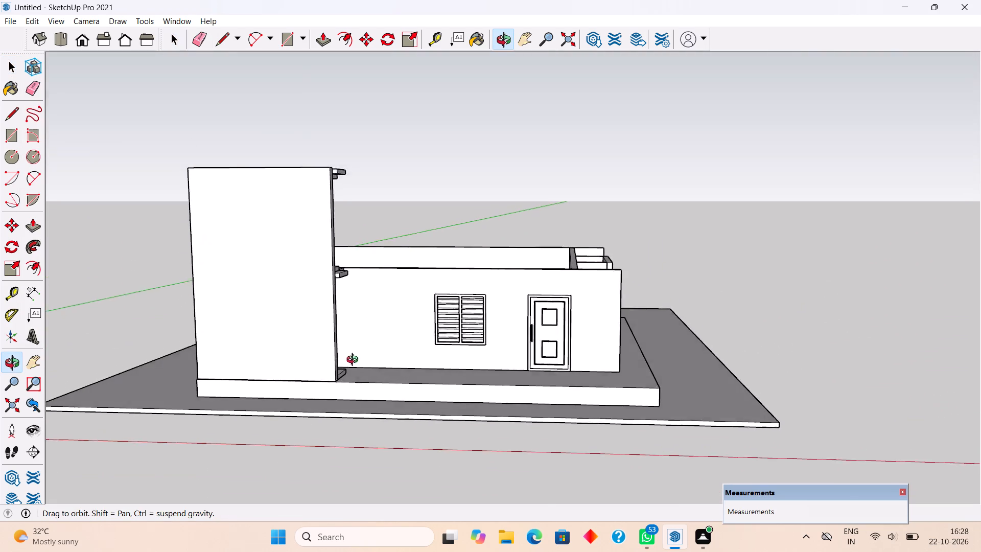
{"action": "middle_click_drag", "start_coordinate": [355, 361], "coordinate": [345, 391]}
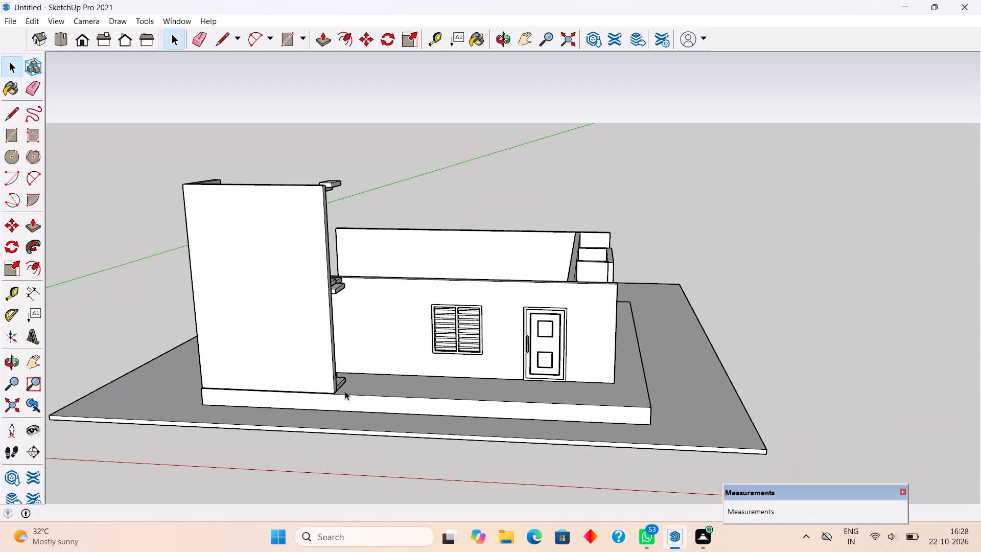
{"action": "scroll", "coordinate": [373, 352], "scroll_direction": "up", "scroll_amount": 2}
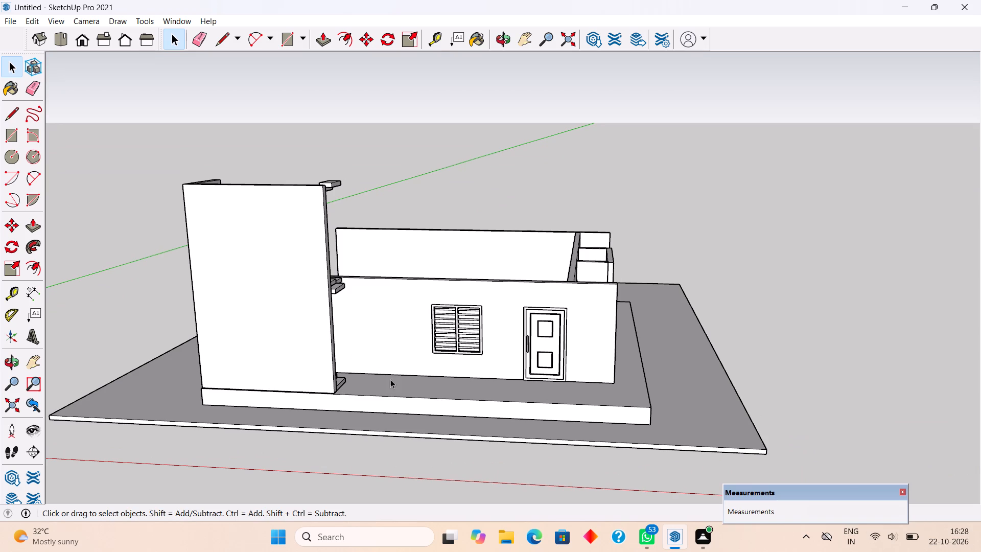
{"action": "scroll", "coordinate": [456, 404], "scroll_direction": "up", "scroll_amount": 3}
{"action": "middle_click_drag", "start_coordinate": [483, 354], "coordinate": [441, 255]}
{"action": "scroll", "coordinate": [439, 272], "scroll_direction": "up", "scroll_amount": 2}
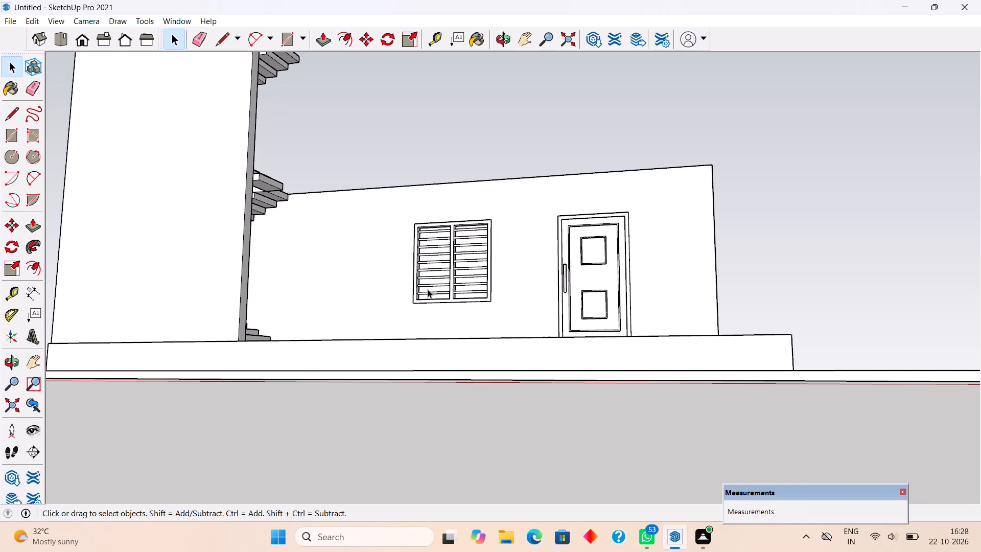
{"action": "middle_click_drag", "start_coordinate": [421, 310], "coordinate": [510, 403]}
{"action": "scroll", "coordinate": [509, 409], "scroll_direction": "down", "scroll_amount": 3}
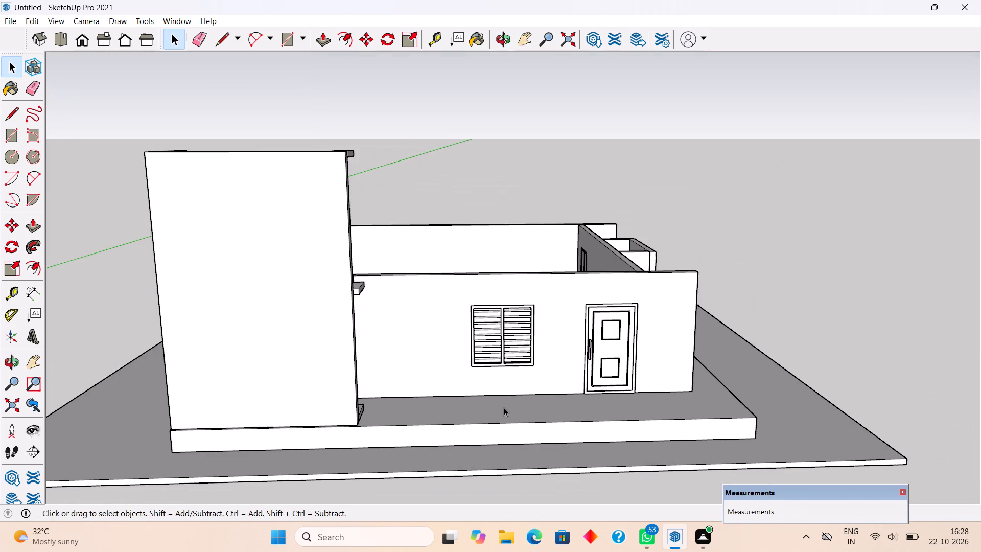
{"action": "middle_click_drag", "start_coordinate": [394, 347], "coordinate": [462, 317]}
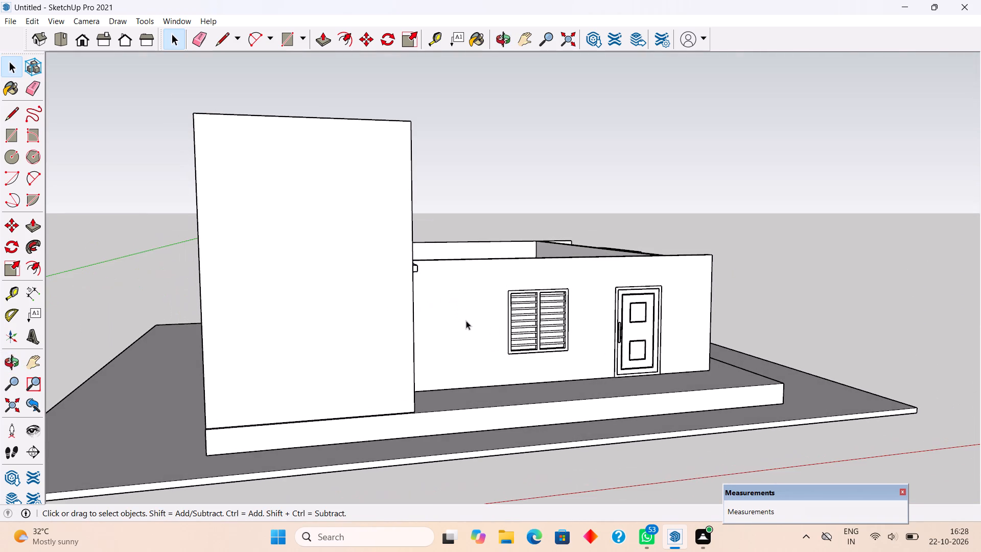
{"action": "scroll", "coordinate": [466, 320], "scroll_direction": "down", "scroll_amount": 3}
{"action": "middle_click_drag", "start_coordinate": [431, 316], "coordinate": [244, 278]}
{"action": "middle_click_drag", "start_coordinate": [654, 328], "coordinate": [487, 364]}
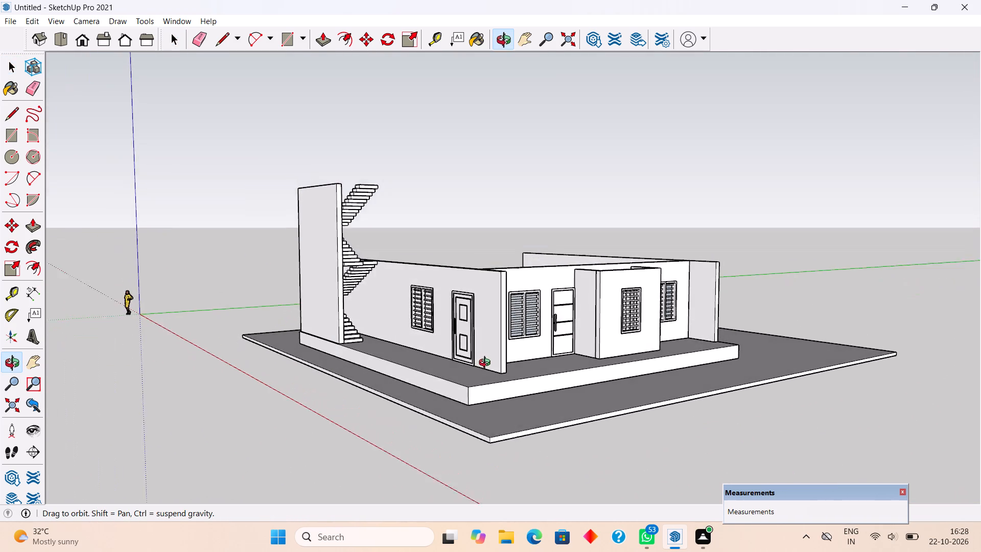
{"action": "middle_click_drag", "start_coordinate": [487, 364], "coordinate": [485, 340]}
{"action": "scroll", "coordinate": [491, 338], "scroll_direction": "up", "scroll_amount": 2}
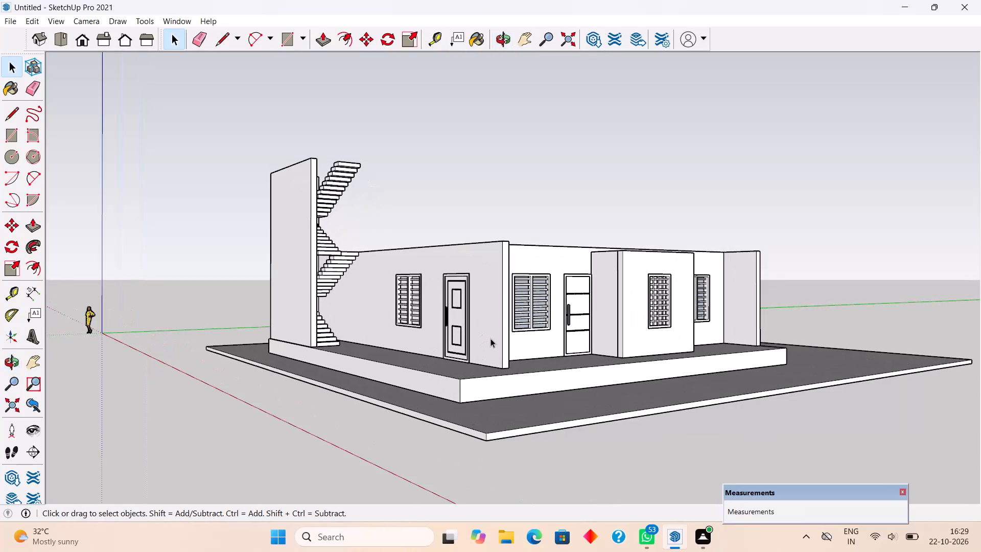
{"action": "scroll", "coordinate": [494, 339], "scroll_direction": "up", "scroll_amount": 3}
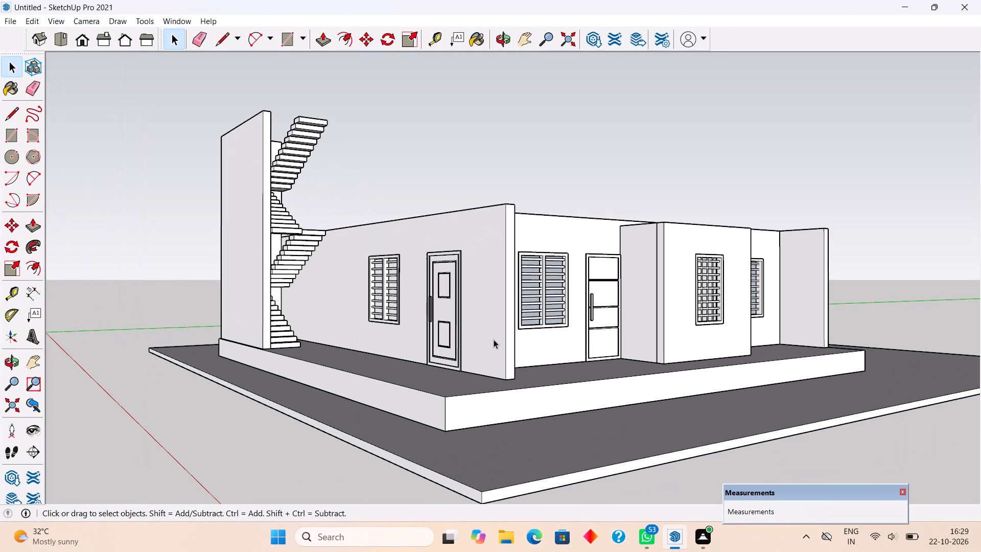
{"action": "middle_click_drag", "start_coordinate": [495, 339], "coordinate": [506, 399]}
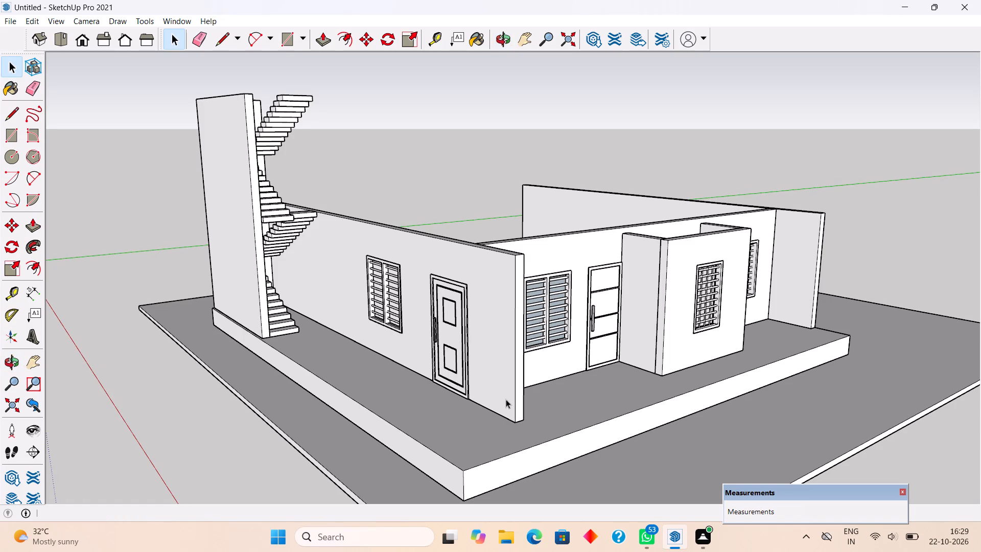
{"action": "middle_click_drag", "start_coordinate": [509, 337], "coordinate": [260, 400]}
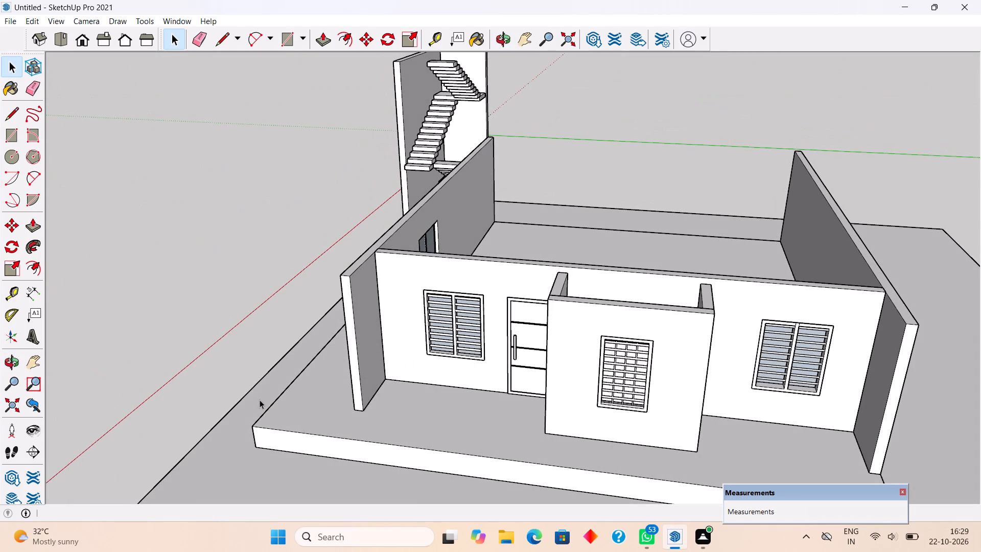
Draw a roof rectangle about 47' 7" by 40' across the wall tops, from the corner beside the stairs to the diagonally opposite wall end.
{"action": "scroll", "coordinate": [568, 162], "scroll_direction": "up", "scroll_amount": 1}
{"action": "middle_click_drag", "start_coordinate": [526, 194], "coordinate": [541, 308]}
{"action": "scroll", "coordinate": [540, 275], "scroll_direction": "down", "scroll_amount": 6}
{"action": "scroll", "coordinate": [517, 105], "scroll_direction": "up", "scroll_amount": 13}
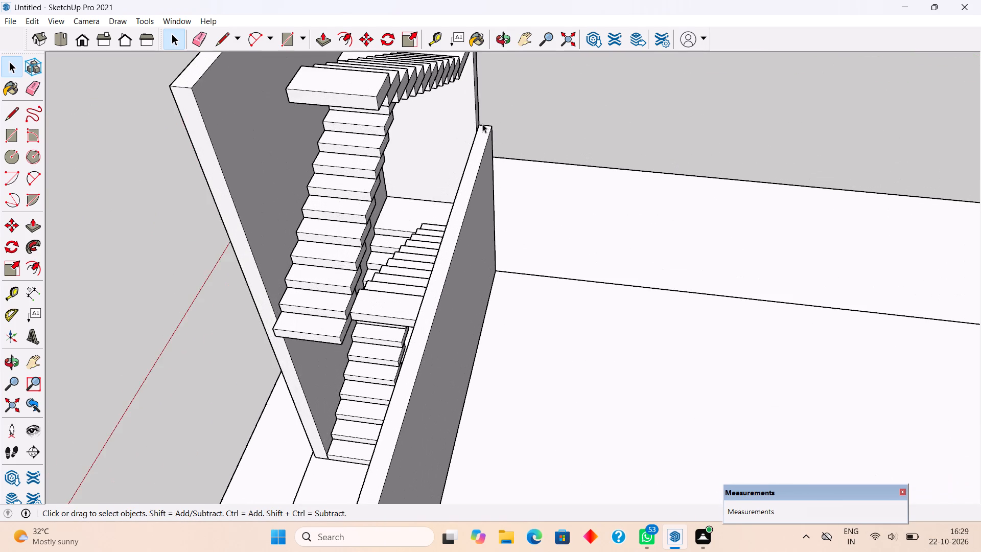
{"action": "scroll", "coordinate": [482, 124], "scroll_direction": "up", "scroll_amount": 1}
{"action": "key", "text": "r"}
{"action": "left_click", "coordinate": [481, 126]}
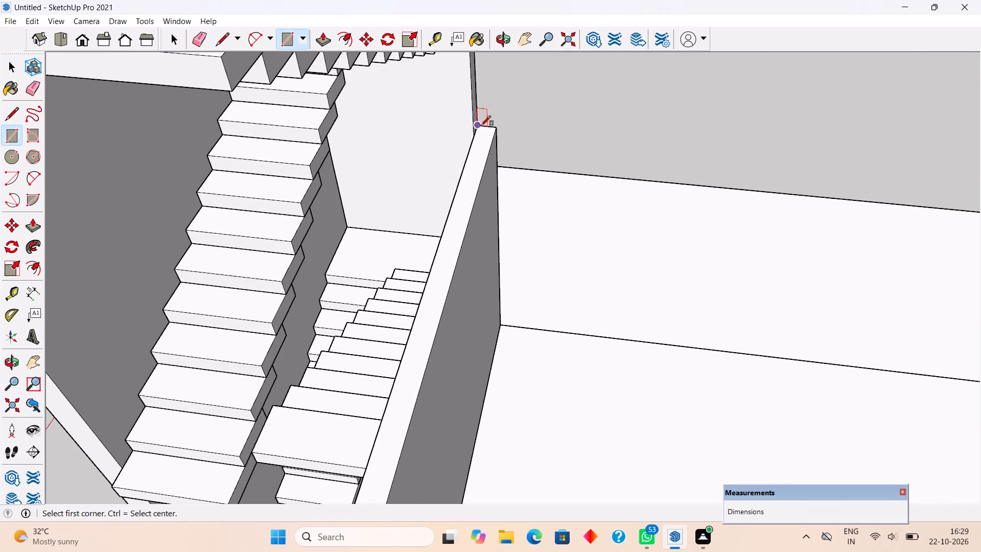
{"action": "scroll", "coordinate": [479, 136], "scroll_direction": "down", "scroll_amount": 18}
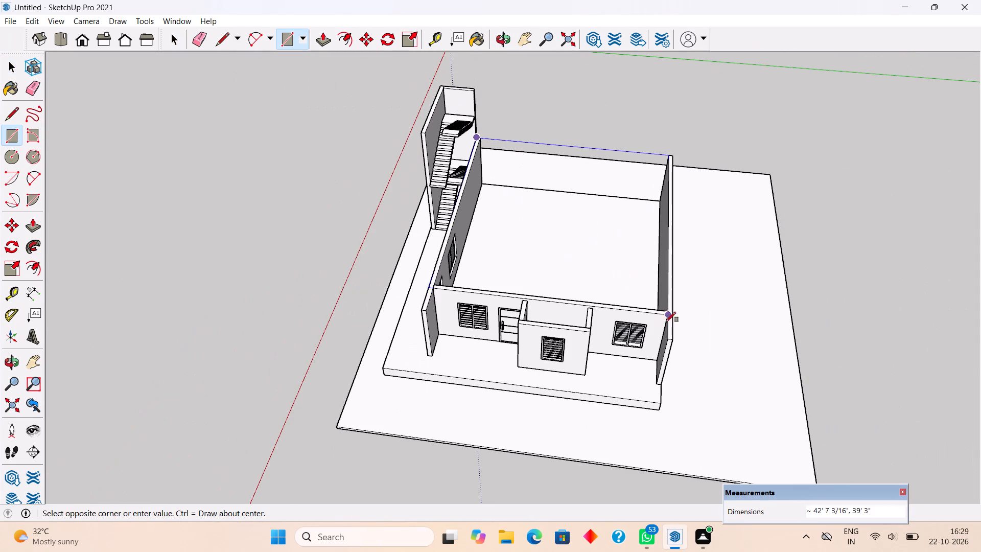
{"action": "left_click", "coordinate": [675, 343]}
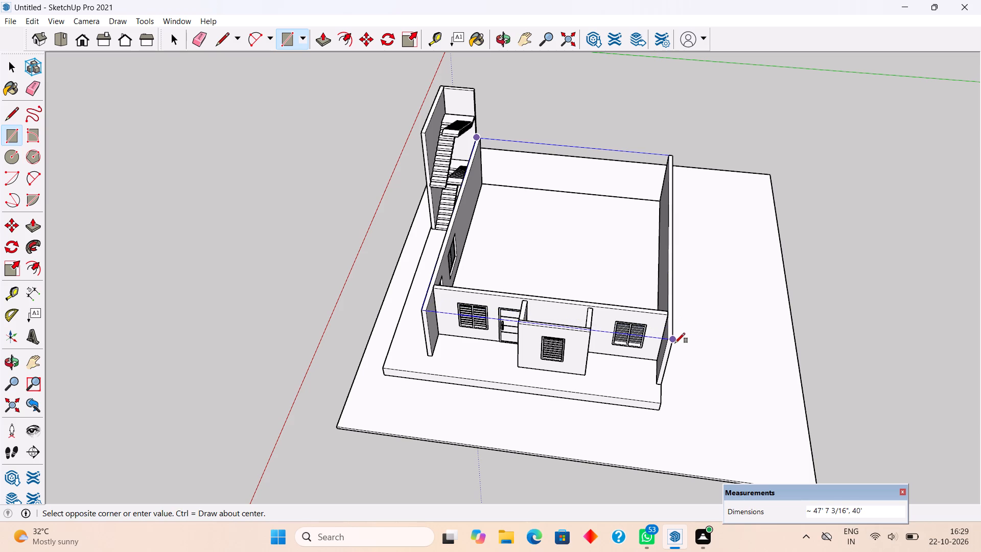
Extrude the roof rectangle 6" upward into a slab.
{"action": "key", "text": "p"}
{"action": "left_click", "coordinate": [643, 314]}
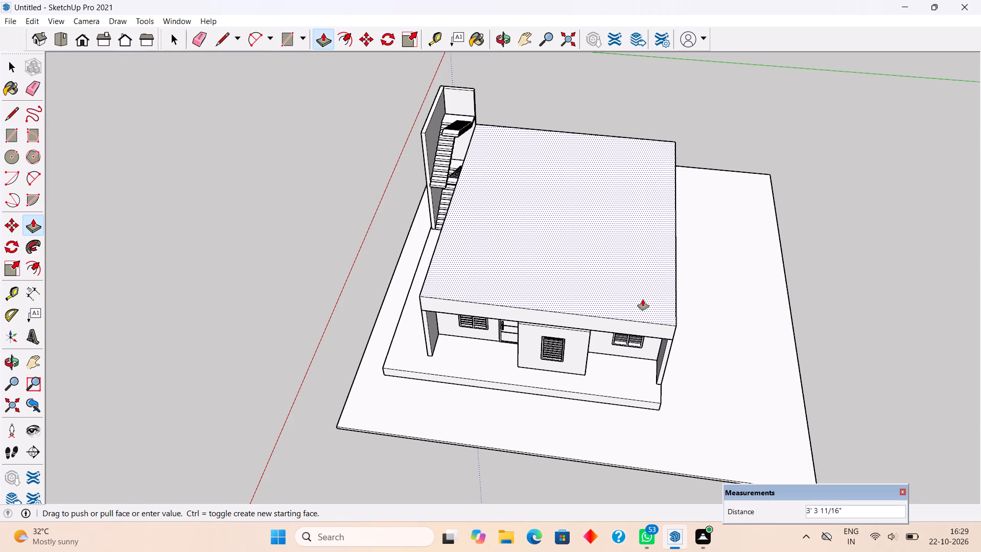
{"action": "type", "text": "6\""}
{"action": "key", "text": "Return"}
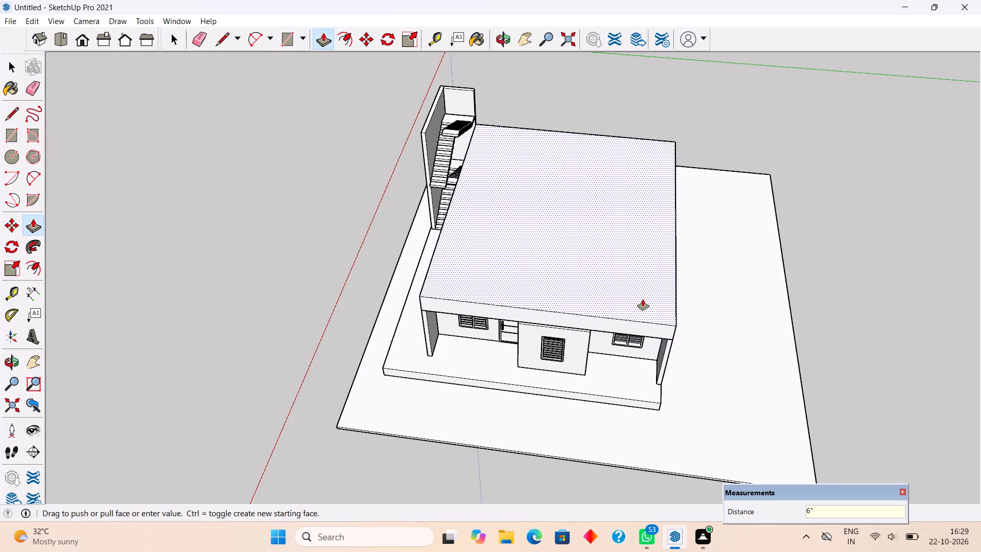
{"action": "key", "text": "space"}
Select the whole roof slab and make it a group.
{"action": "middle_click_drag", "start_coordinate": [499, 401], "coordinate": [750, 337]}
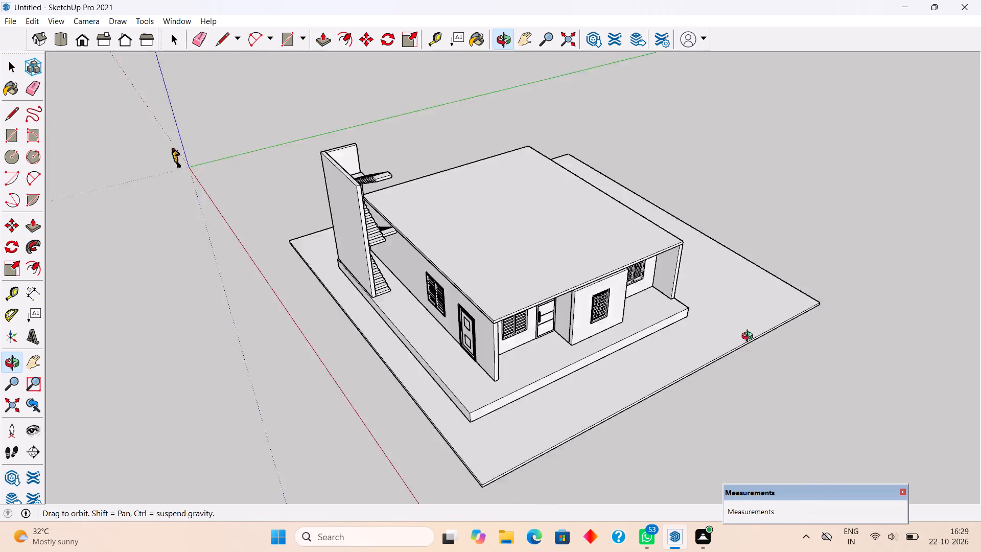
{"action": "middle_click_drag", "start_coordinate": [750, 337], "coordinate": [805, 315]}
{"action": "middle_click_drag", "start_coordinate": [500, 364], "coordinate": [571, 269]}
{"action": "scroll", "coordinate": [525, 272], "scroll_direction": "up", "scroll_amount": 4}
{"action": "middle_click_drag", "start_coordinate": [495, 348], "coordinate": [531, 329]}
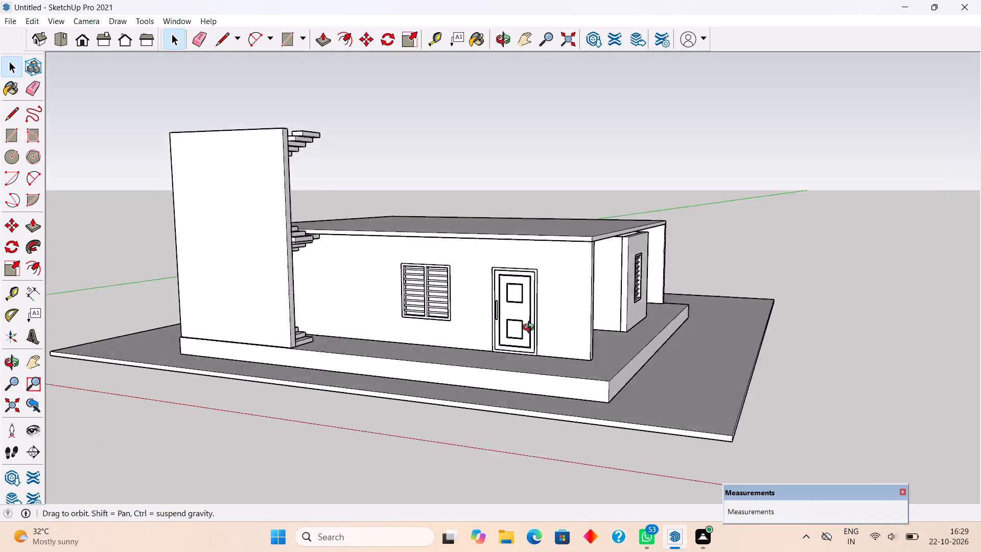
{"action": "middle_click_drag", "start_coordinate": [531, 329], "coordinate": [658, 362]}
{"action": "scroll", "coordinate": [658, 363], "scroll_direction": "up", "scroll_amount": 1}
{"action": "scroll", "coordinate": [553, 128], "scroll_direction": "up", "scroll_amount": 1}
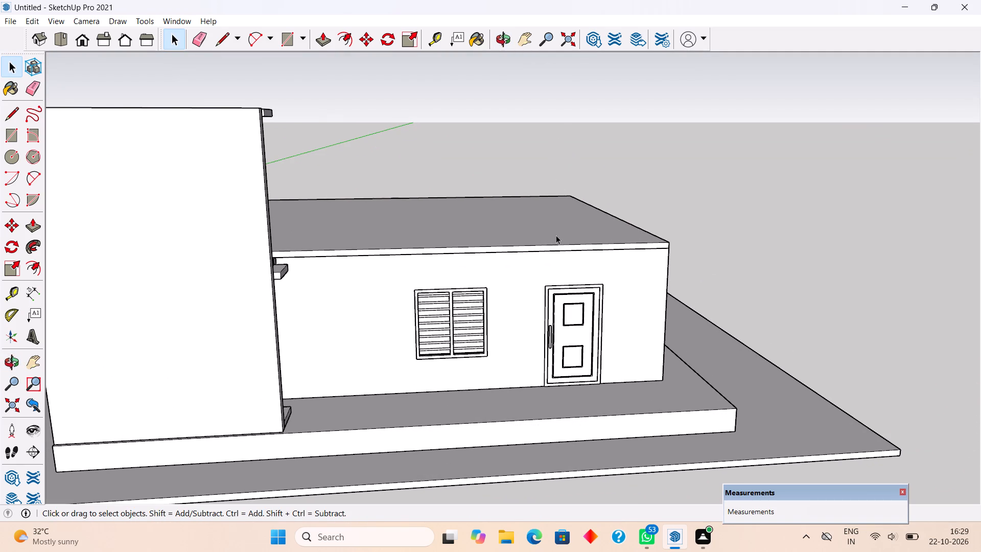
{"action": "triple_click", "coordinate": [557, 247]}
{"action": "right_click", "coordinate": [557, 247]}
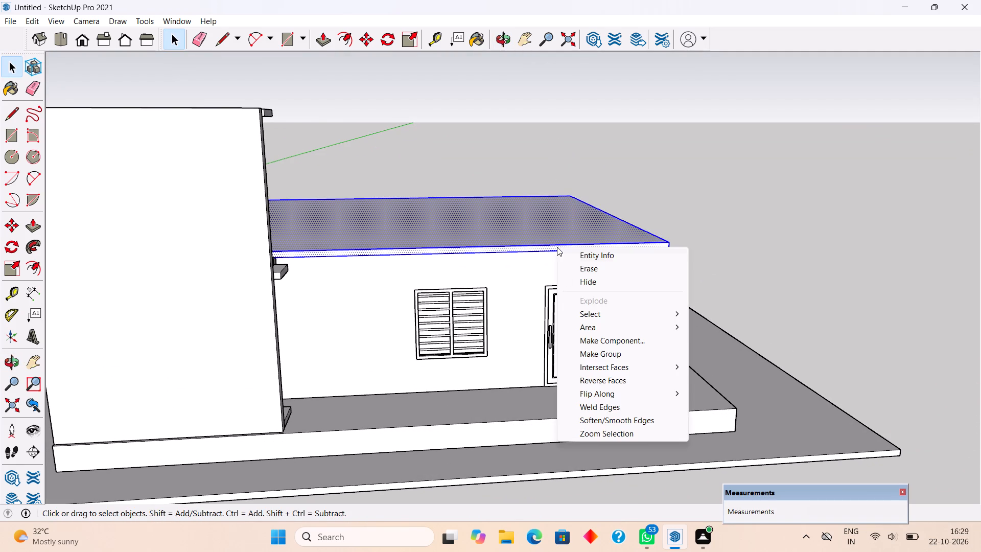
{"action": "left_click", "coordinate": [589, 353]}
{"action": "left_click", "coordinate": [723, 200]}
{"action": "middle_click_drag", "start_coordinate": [723, 200], "coordinate": [576, 204]}
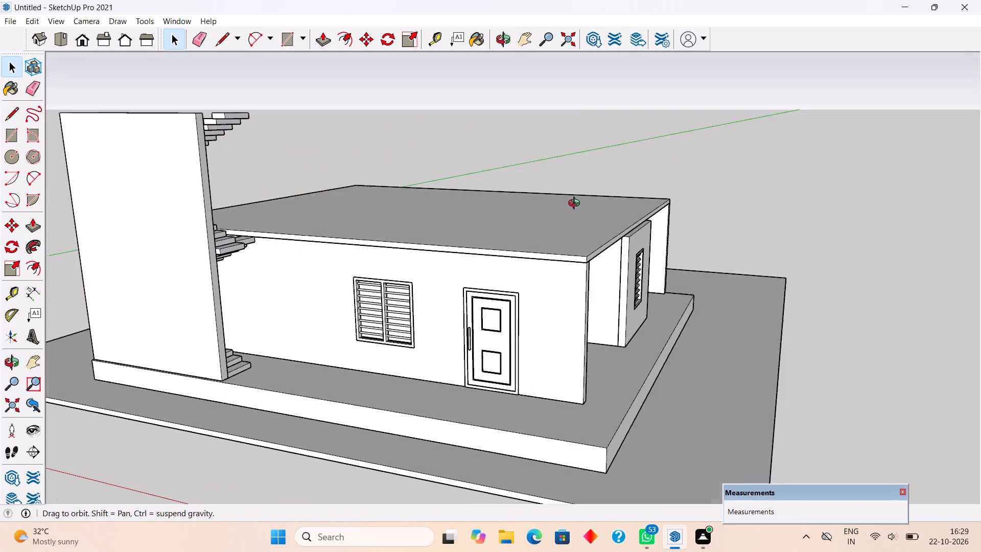
Examine the new roof slab from several sides, including its fit over the walls, porch and stairs.
{"action": "middle_click_drag", "start_coordinate": [576, 204], "coordinate": [582, 218]}
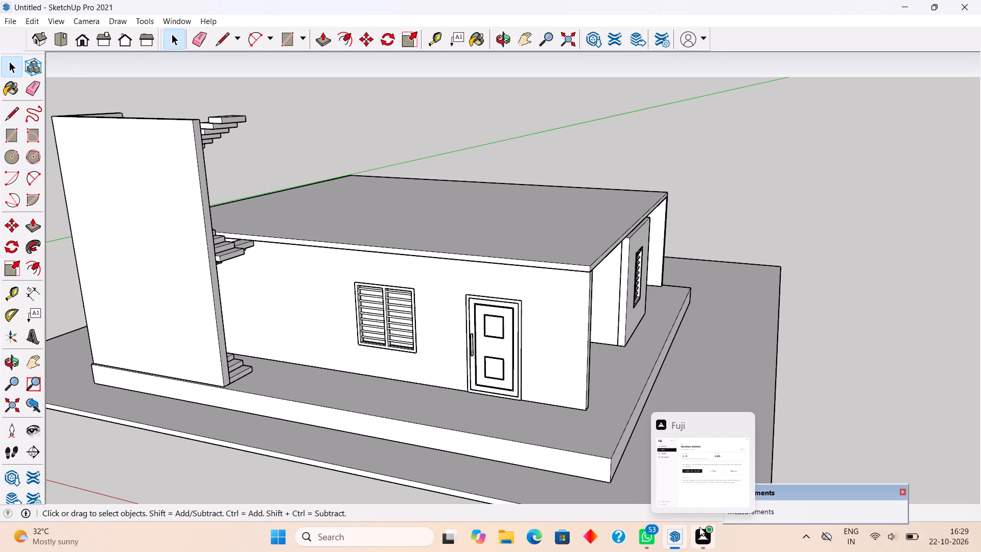
{"action": "scroll", "coordinate": [481, 292], "scroll_direction": "down", "scroll_amount": 5}
{"action": "middle_click_drag", "start_coordinate": [427, 274], "coordinate": [139, 227]}
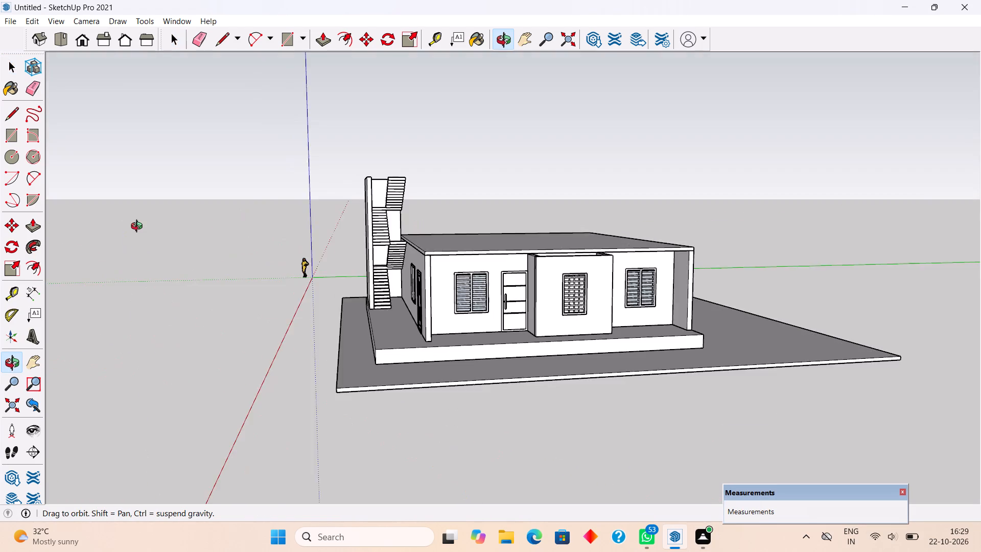
{"action": "middle_click_drag", "start_coordinate": [139, 227], "coordinate": [368, 208]}
{"action": "scroll", "coordinate": [325, 219], "scroll_direction": "up", "scroll_amount": 3}
{"action": "scroll", "coordinate": [405, 226], "scroll_direction": "up", "scroll_amount": 3}
{"action": "middle_click_drag", "start_coordinate": [408, 243], "coordinate": [253, 334]}
{"action": "scroll", "coordinate": [253, 333], "scroll_direction": "down", "scroll_amount": 2}
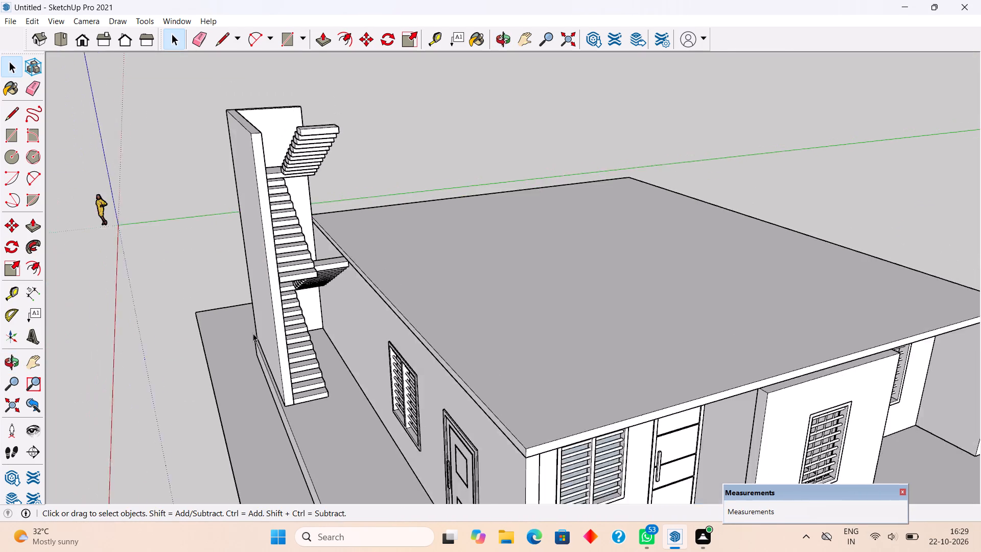
{"action": "scroll", "coordinate": [253, 333], "scroll_direction": "down", "scroll_amount": 1}
{"action": "middle_click_drag", "start_coordinate": [384, 258], "coordinate": [269, 328]}
{"action": "scroll", "coordinate": [269, 327], "scroll_direction": "down", "scroll_amount": 3}
{"action": "scroll", "coordinate": [445, 222], "scroll_direction": "down", "scroll_amount": 1}
{"action": "middle_click_drag", "start_coordinate": [437, 245], "coordinate": [367, 329]}
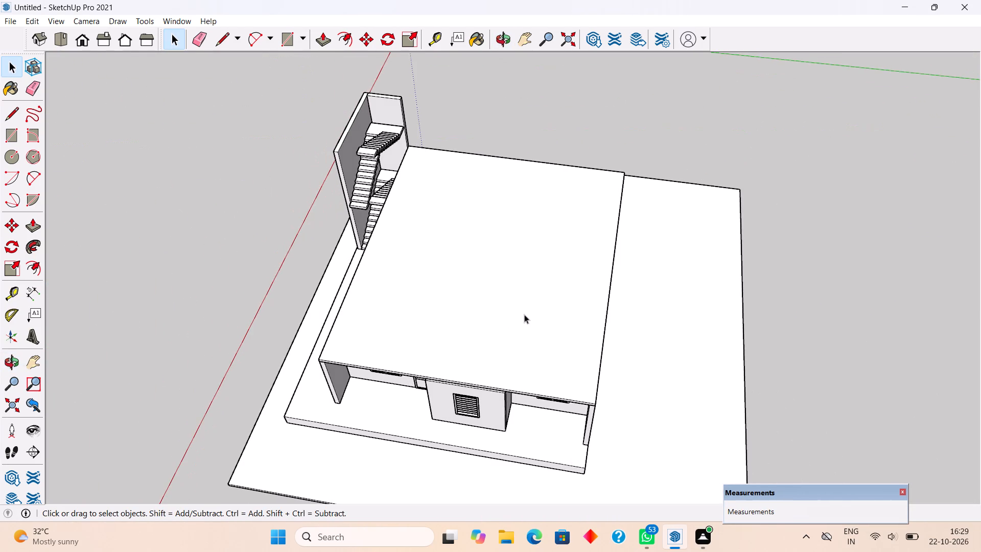
Push the roof slab's porch-side edge face back until it is flush with the front house wall.
{"action": "scroll", "coordinate": [524, 314], "scroll_direction": "up", "scroll_amount": 2}
{"action": "middle_click_drag", "start_coordinate": [485, 360], "coordinate": [453, 181]}
{"action": "scroll", "coordinate": [502, 298], "scroll_direction": "up", "scroll_amount": 3}
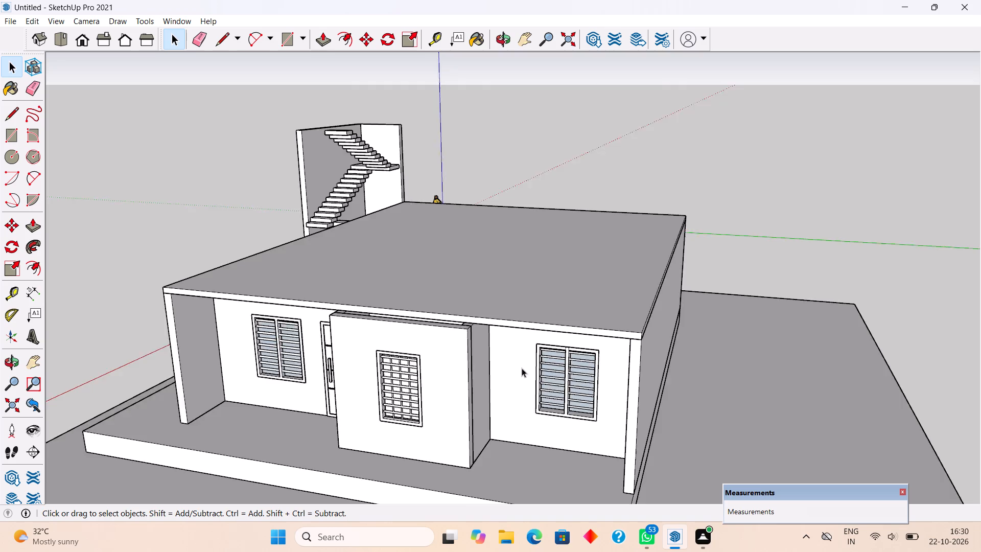
{"action": "scroll", "coordinate": [522, 368], "scroll_direction": "up", "scroll_amount": 3}
{"action": "scroll", "coordinate": [517, 315], "scroll_direction": "up", "scroll_amount": 3}
{"action": "double_click", "coordinate": [517, 315]}
{"action": "left_click", "coordinate": [518, 315]}
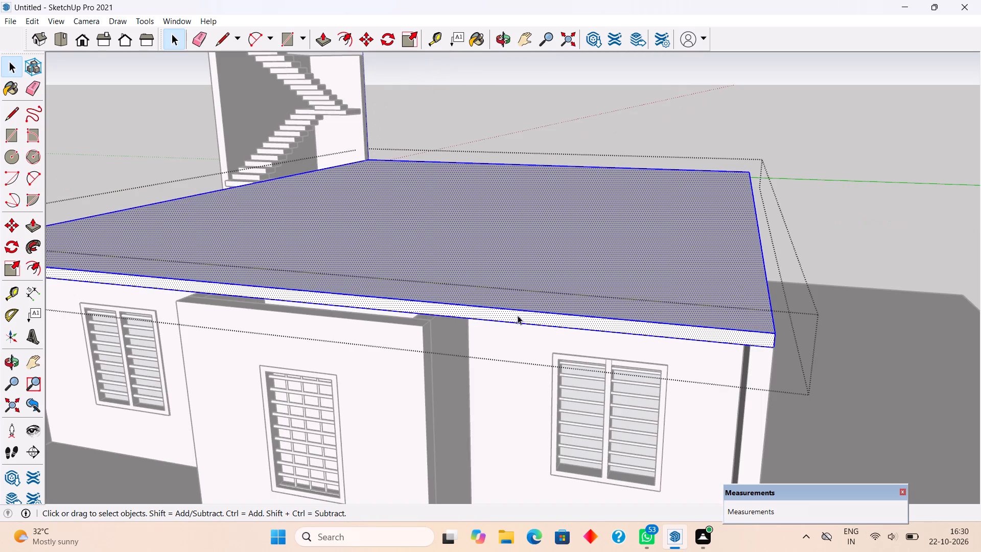
{"action": "key", "text": "p"}
{"action": "left_click", "coordinate": [524, 311]}
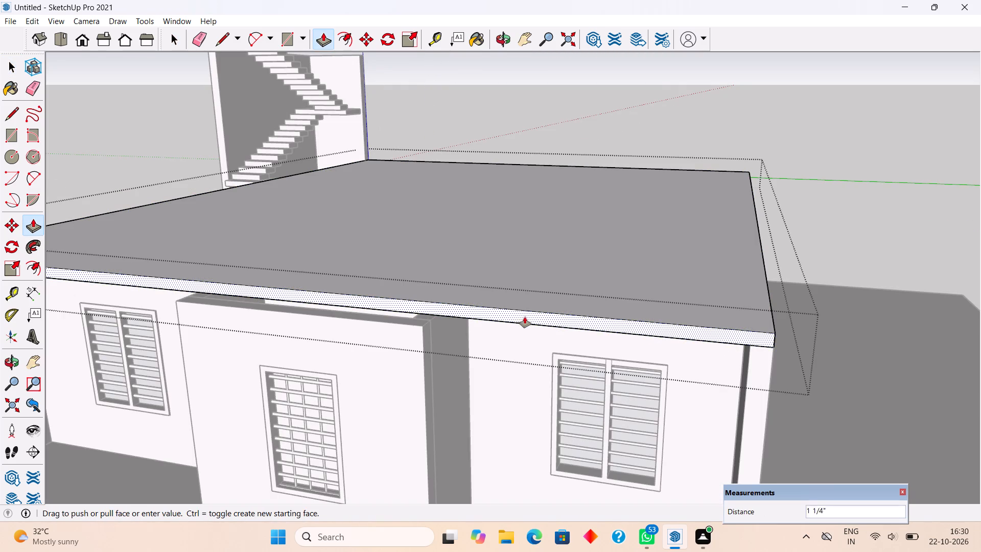
{"action": "left_click", "coordinate": [527, 359]}
{"action": "key", "text": "space"}
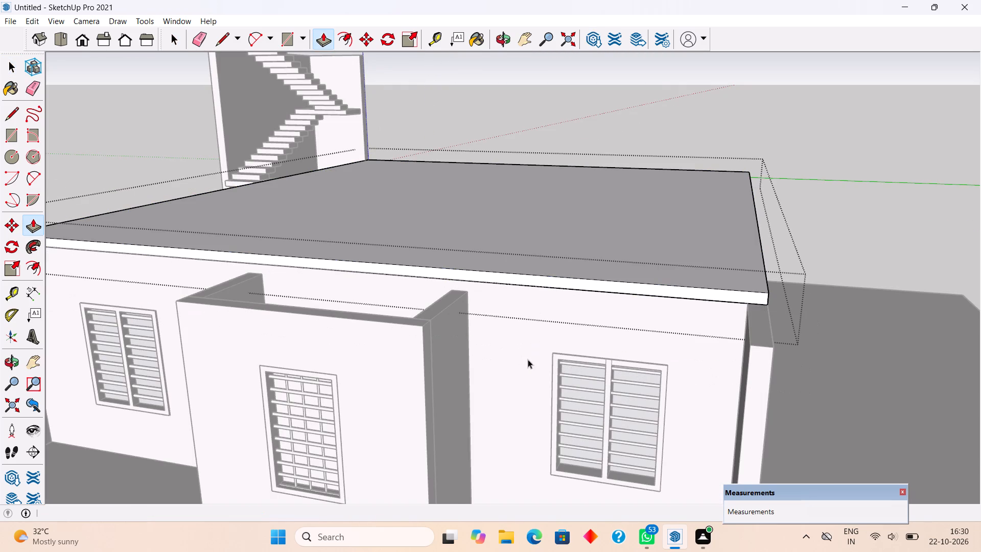
{"action": "scroll", "coordinate": [542, 353], "scroll_direction": "down", "scroll_amount": 5}
{"action": "left_click", "coordinate": [787, 182]}
Place a guide 9" inward from the roof slab's front edge on its top face.
{"action": "middle_click_drag", "start_coordinate": [365, 256], "coordinate": [405, 332]}
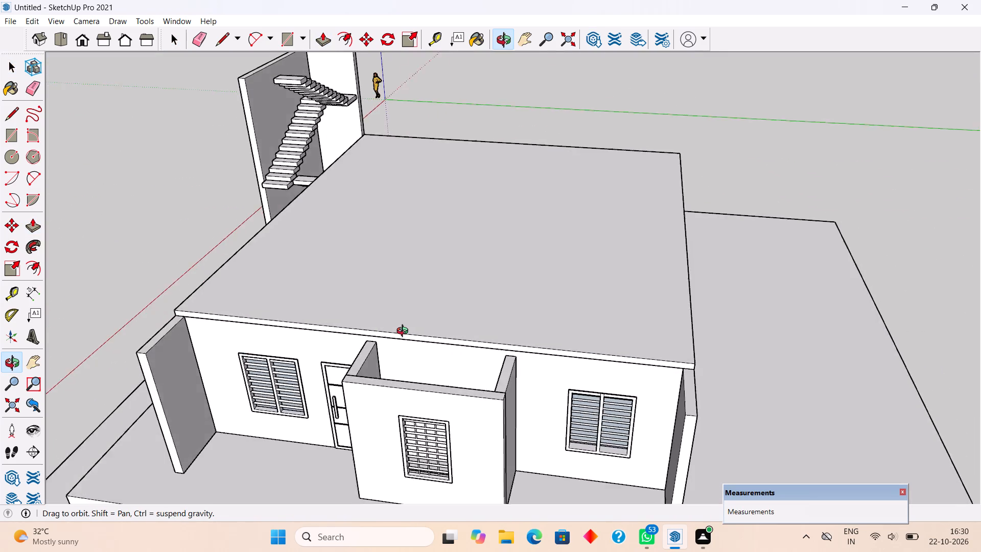
{"action": "middle_click_drag", "start_coordinate": [405, 332], "coordinate": [525, 336]}
{"action": "scroll", "coordinate": [454, 351], "scroll_direction": "up", "scroll_amount": 1}
{"action": "middle_click_drag", "start_coordinate": [453, 352], "coordinate": [676, 249]}
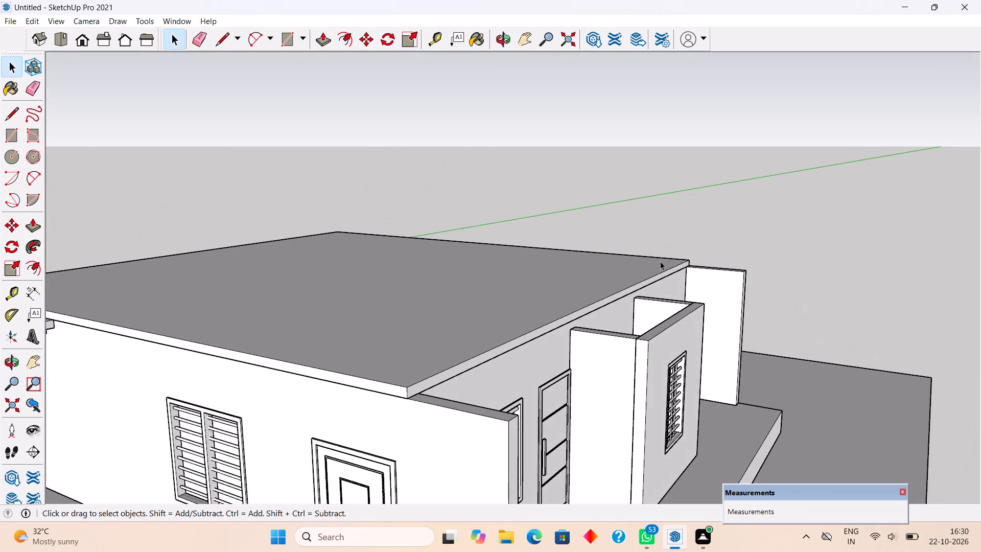
{"action": "middle_click_drag", "start_coordinate": [468, 357], "coordinate": [539, 379]}
{"action": "scroll", "coordinate": [541, 381], "scroll_direction": "up", "scroll_amount": 5}
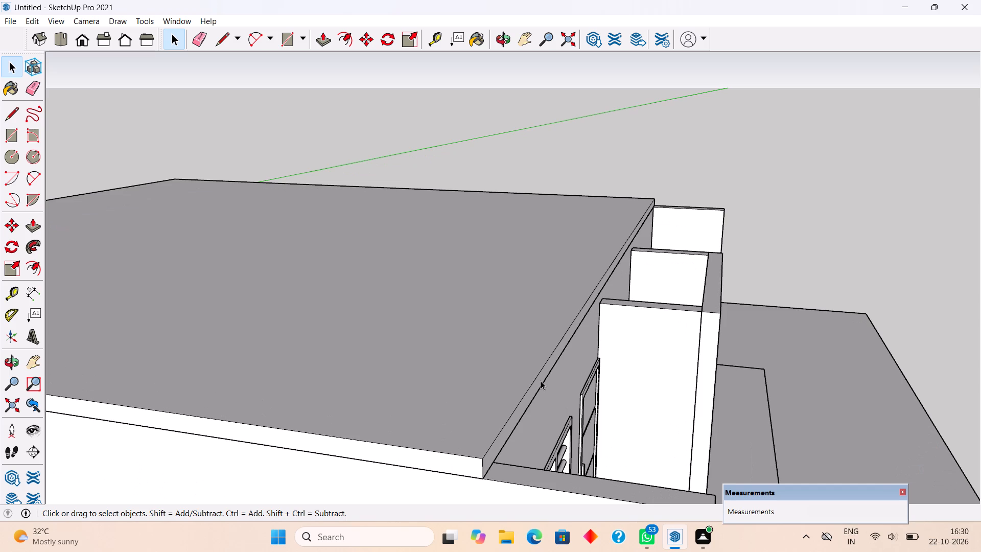
{"action": "key", "text": "t"}
{"action": "left_click", "coordinate": [538, 371]}
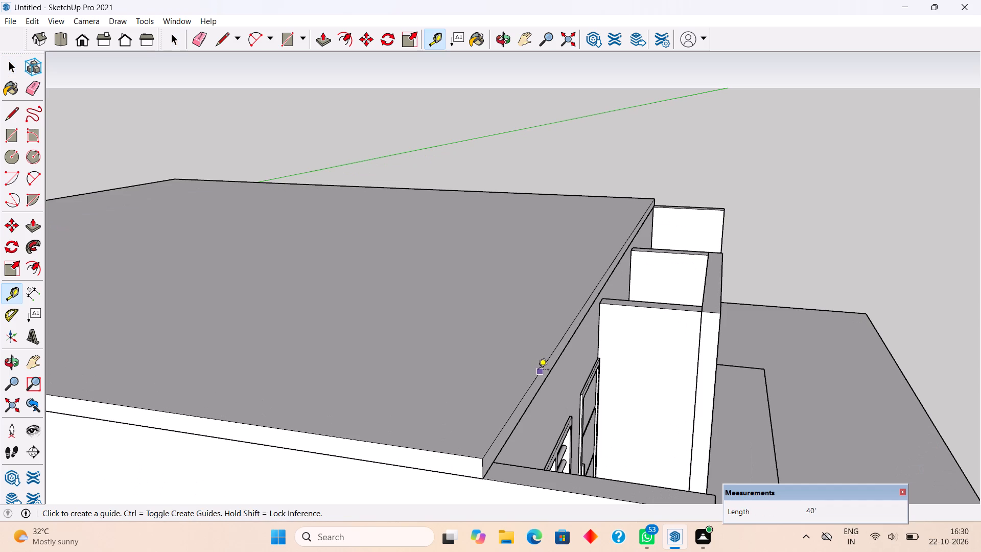
{"action": "type", "text": "9\""}
{"action": "key", "text": "Return"}
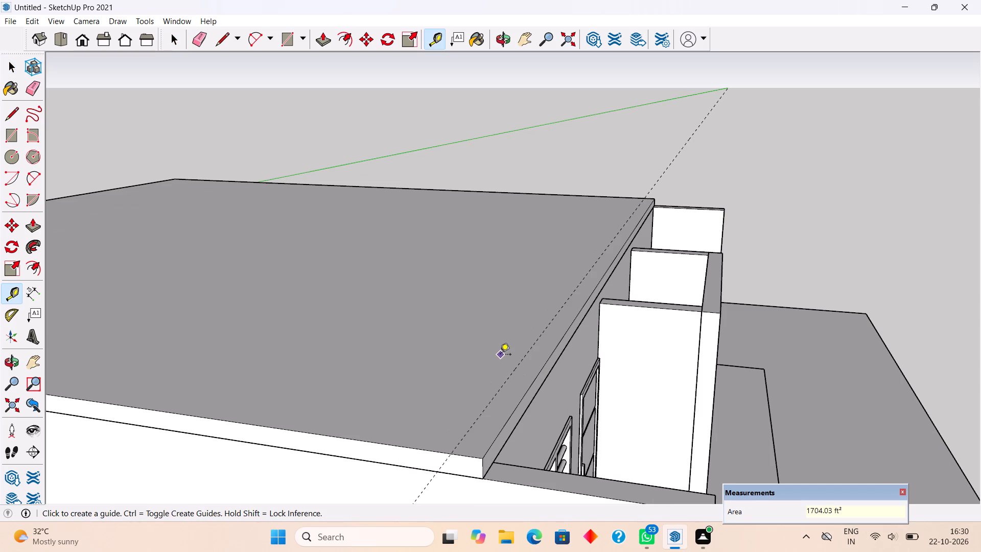
Draw a 9" by 40' rectangle between the guide and the slab's front edge and extrude it 10' upward as an upper-floor wall.
{"action": "key", "text": "r"}
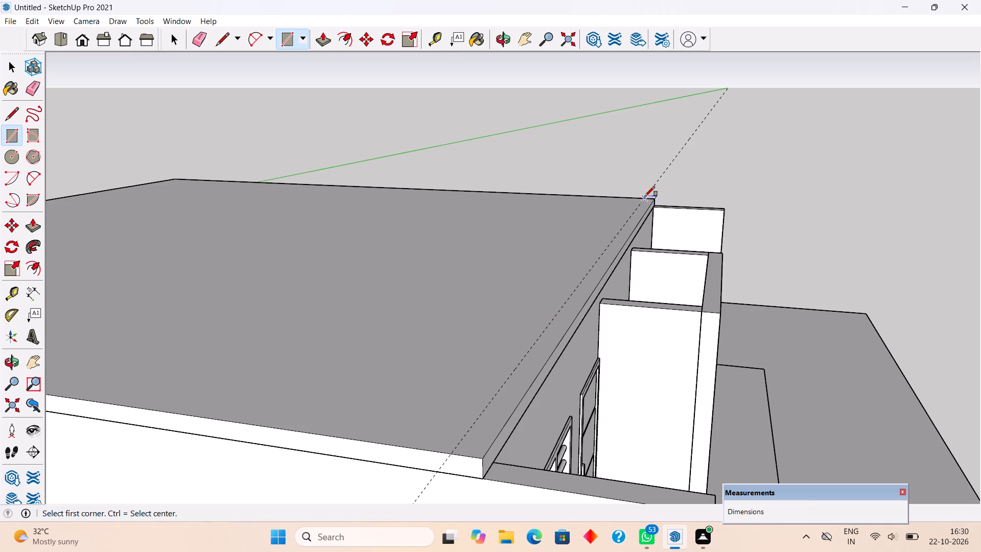
{"action": "left_click", "coordinate": [645, 196]}
{"action": "left_click", "coordinate": [481, 461]}
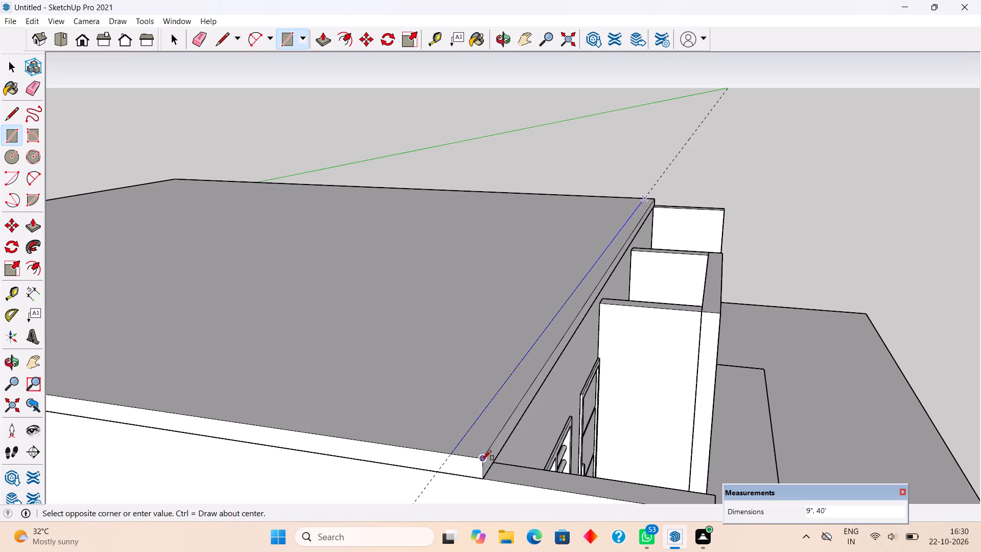
{"action": "key", "text": "p"}
{"action": "left_click", "coordinate": [479, 454]}
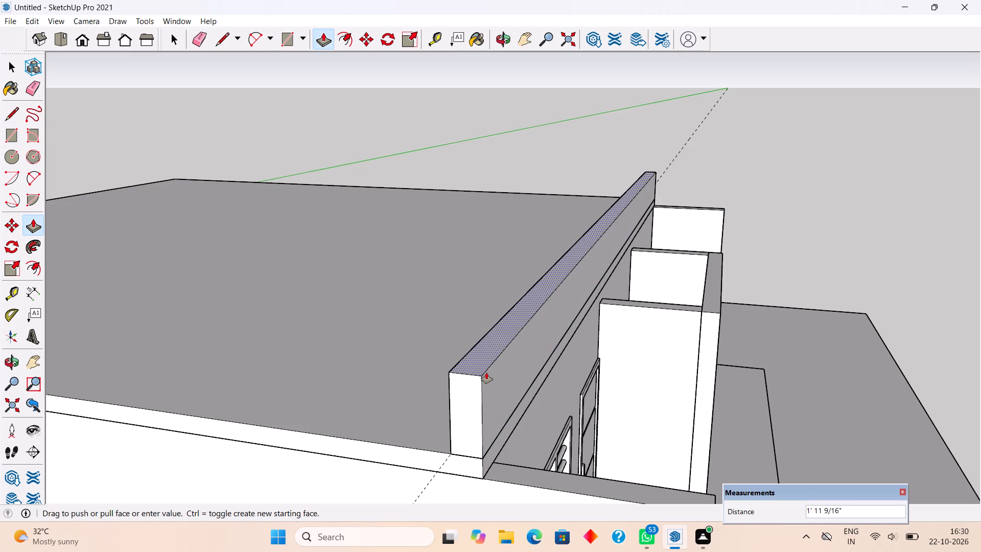
{"action": "type", "text": "10'"}
{"action": "key", "text": "Return"}
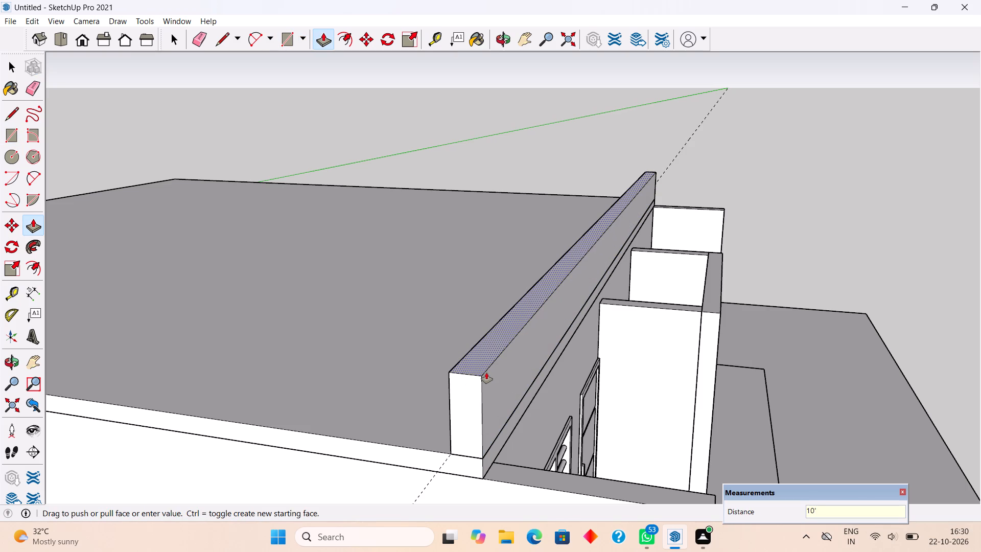
Select the whole upper-floor front wall and make it a group.
{"action": "key", "text": "space"}
{"action": "triple_click", "coordinate": [486, 373]}
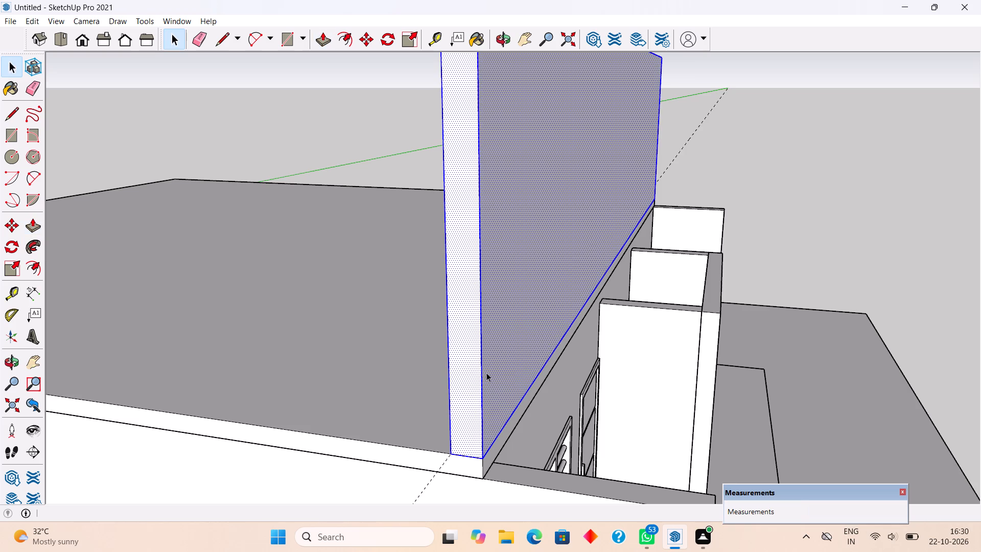
{"action": "right_click", "coordinate": [486, 373]}
{"action": "left_click", "coordinate": [518, 282]}
{"action": "left_click", "coordinate": [739, 212]}
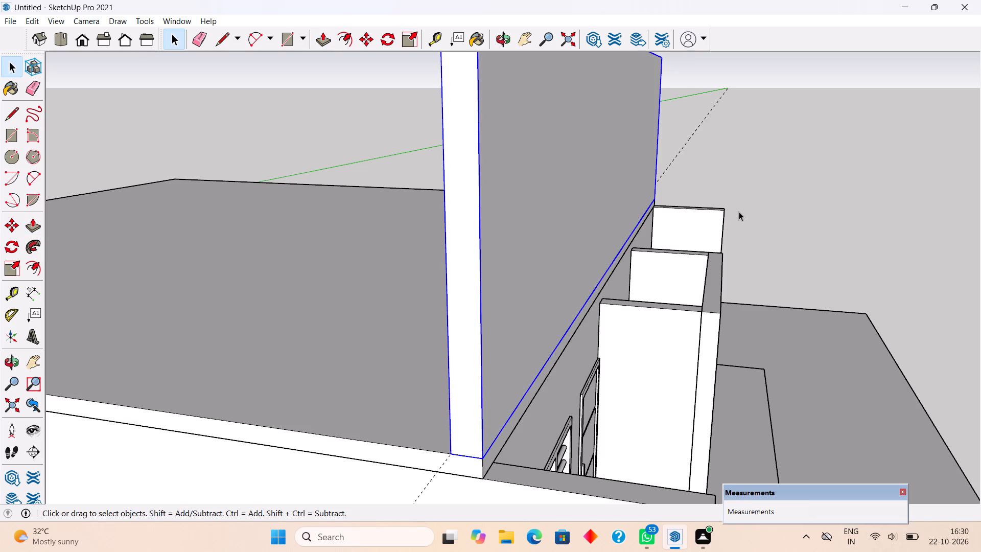
Shorten the upper front wall by pushing its end face on the panelled side door's side 9" inward.
{"action": "middle_click_drag", "start_coordinate": [635, 292], "coordinate": [428, 272]}
{"action": "scroll", "coordinate": [427, 272], "scroll_direction": "down", "scroll_amount": 8}
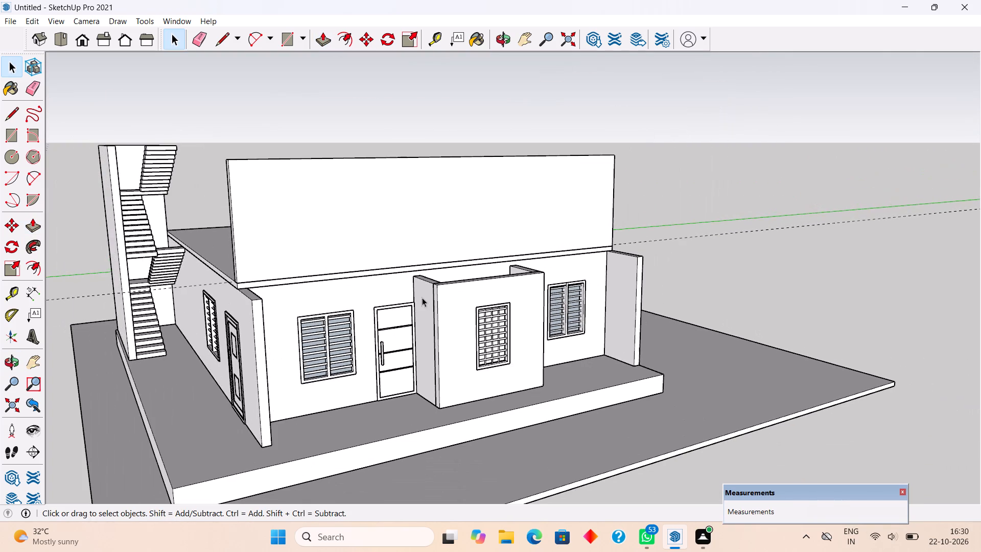
{"action": "middle_click_drag", "start_coordinate": [267, 354], "coordinate": [160, 345]}
{"action": "scroll", "coordinate": [316, 386], "scroll_direction": "up", "scroll_amount": 4}
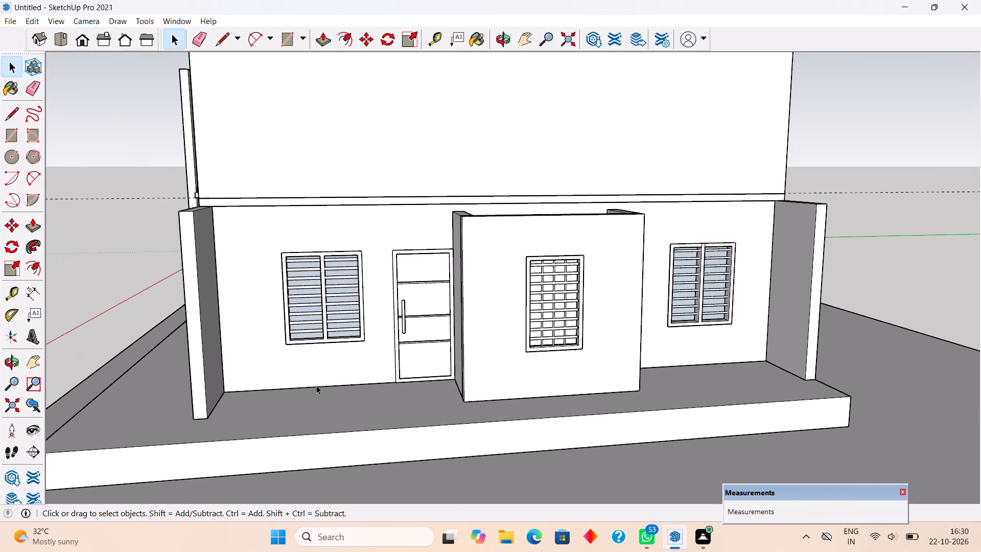
{"action": "middle_click_drag", "start_coordinate": [290, 346], "coordinate": [529, 416]}
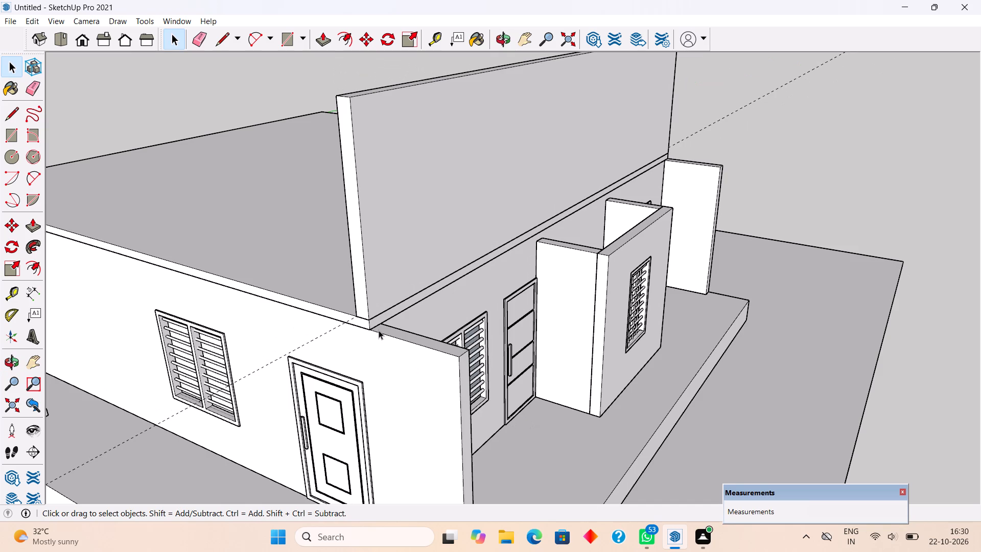
{"action": "scroll", "coordinate": [359, 284], "scroll_direction": "up", "scroll_amount": 2}
{"action": "triple_click", "coordinate": [359, 284]}
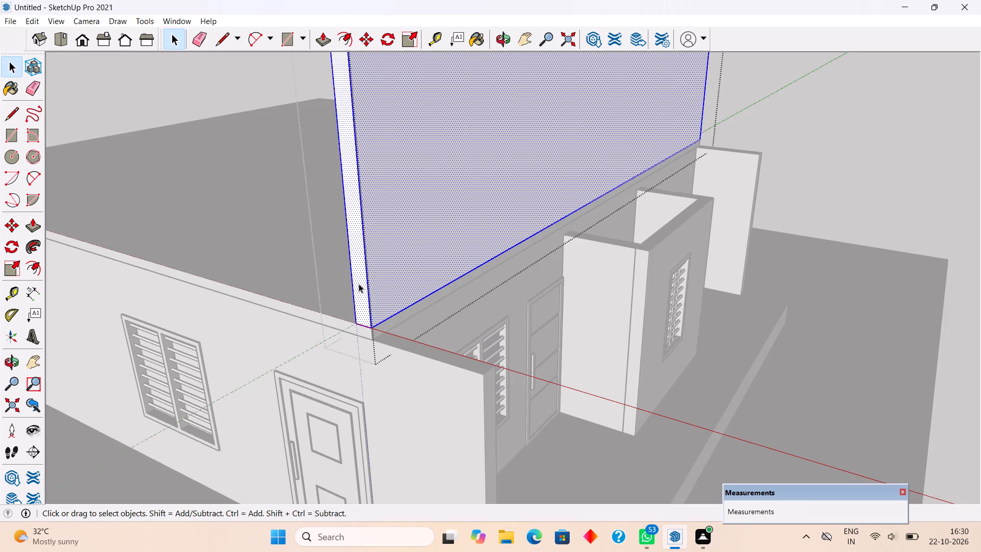
{"action": "key", "text": "p"}
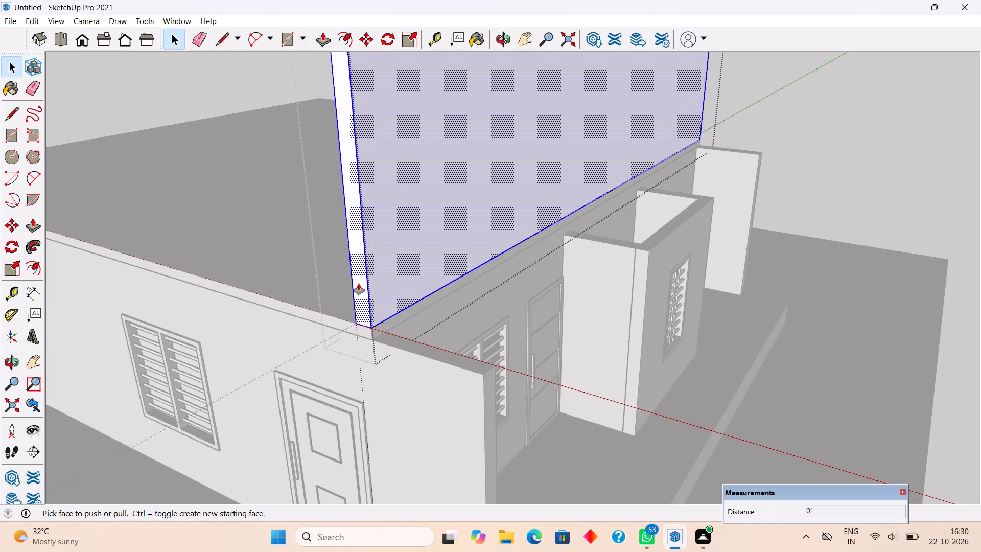
{"action": "left_click", "coordinate": [359, 284]}
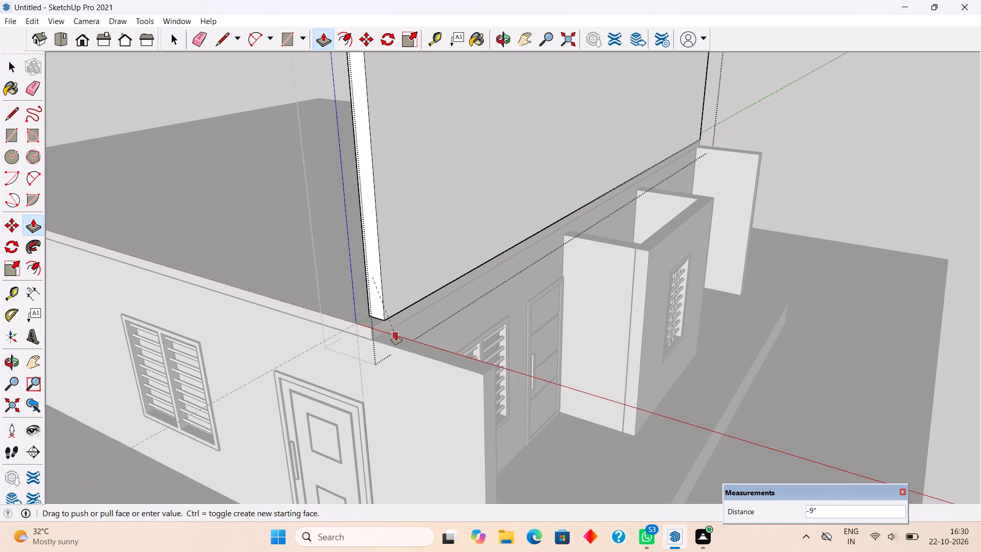
{"action": "left_click", "coordinate": [398, 336]}
{"action": "key", "text": "space"}
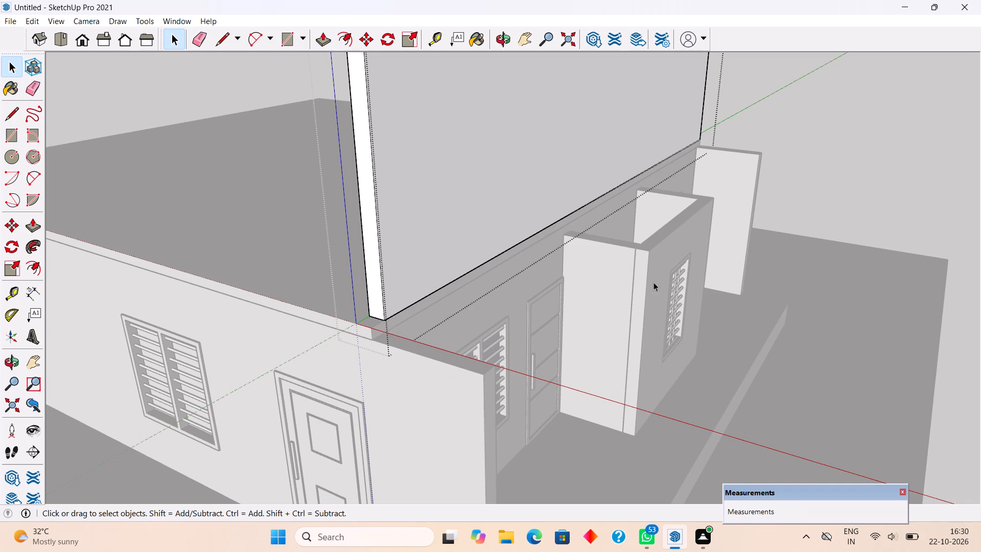
{"action": "left_click", "coordinate": [770, 202]}
Measure the ground-floor front wall's height from the porch floor to the underside of the slab.
{"action": "middle_click_drag", "start_coordinate": [726, 247], "coordinate": [516, 275]}
{"action": "key", "text": "t"}
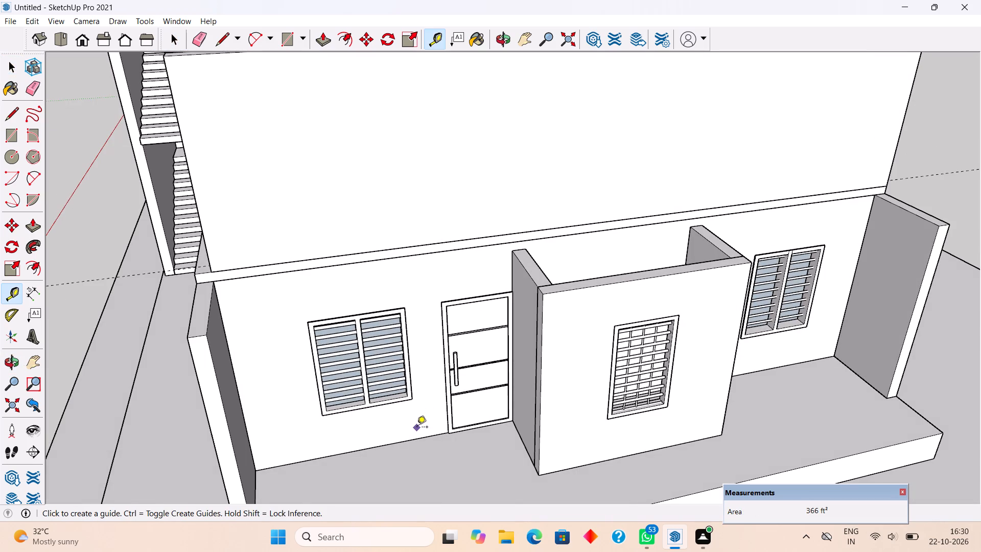
{"action": "left_click", "coordinate": [415, 438]}
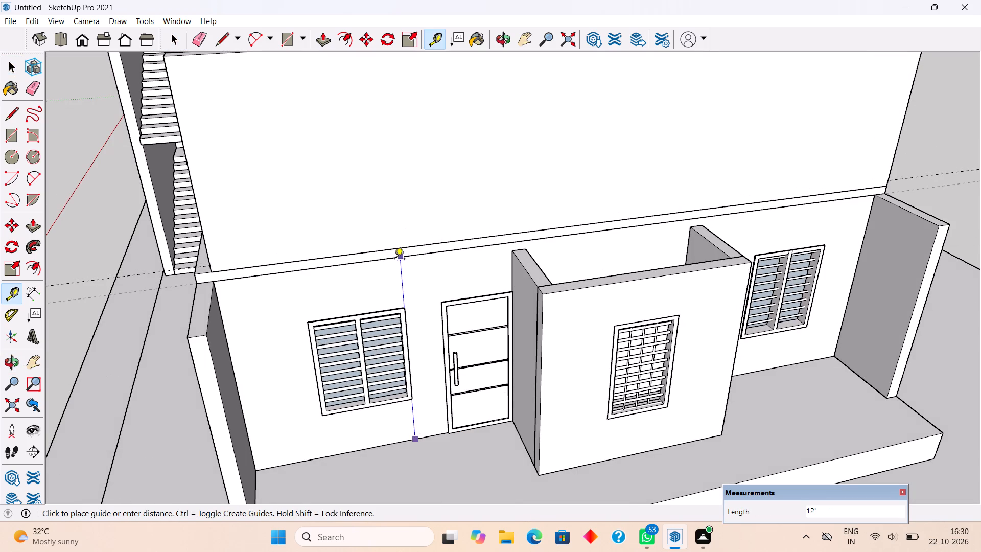
{"action": "key", "text": "space"}
{"action": "key", "text": "space"}
Place a horizontal guide 12' above the base edge of the upper front wall.
{"action": "scroll", "coordinate": [394, 260], "scroll_direction": "down", "scroll_amount": 10}
{"action": "middle_click_drag", "start_coordinate": [390, 280], "coordinate": [424, 159]}
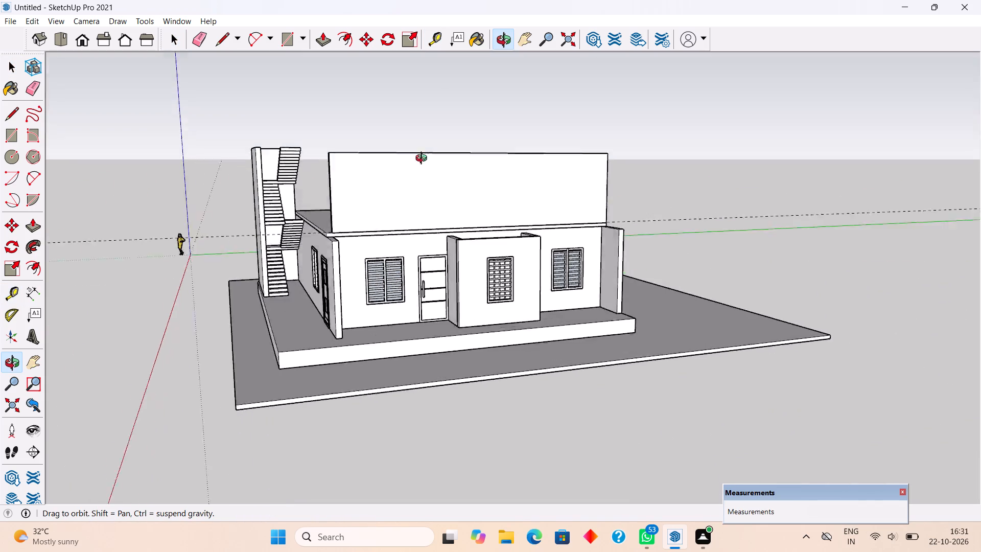
{"action": "middle_click_drag", "start_coordinate": [424, 159], "coordinate": [511, 212]}
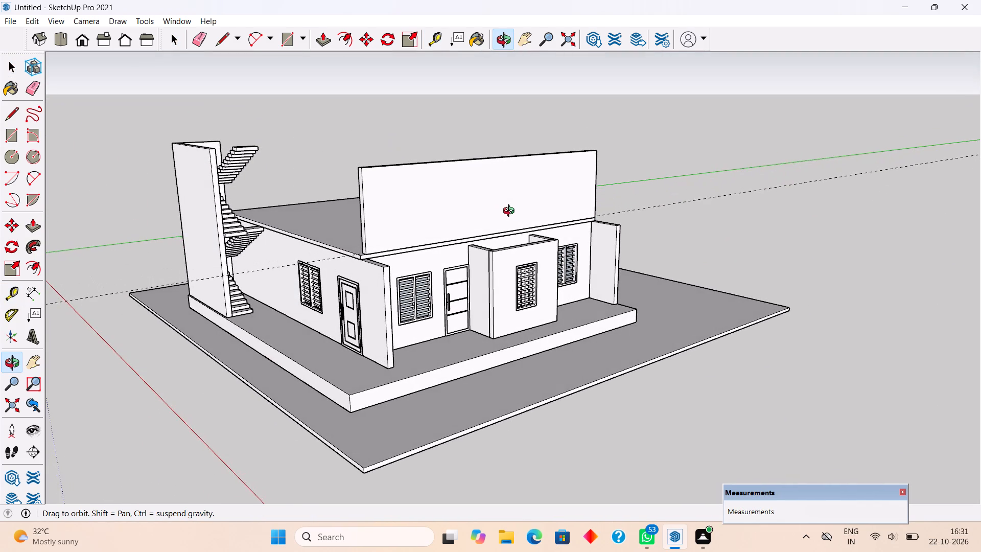
{"action": "middle_click_drag", "start_coordinate": [511, 212], "coordinate": [510, 212]}
{"action": "scroll", "coordinate": [423, 127], "scroll_direction": "up", "scroll_amount": 3}
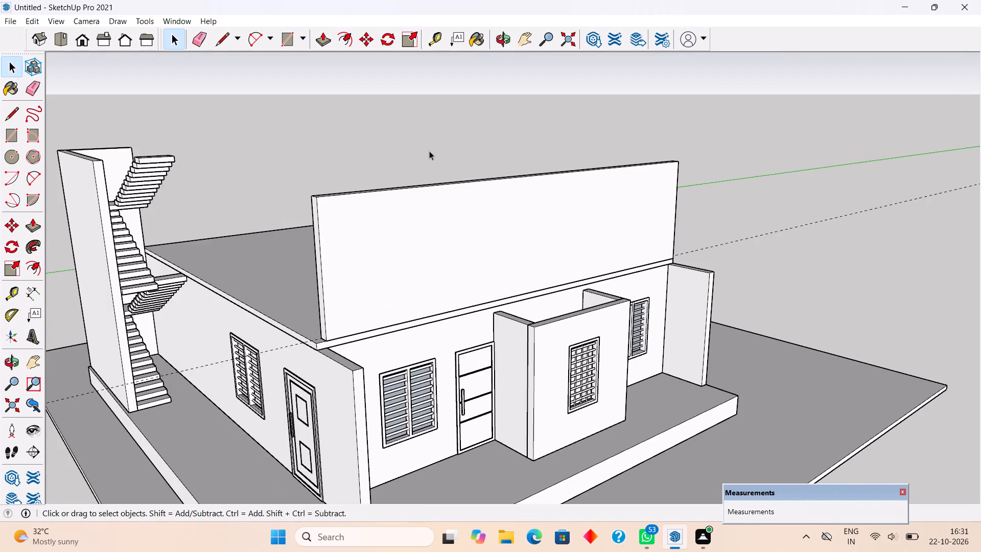
{"action": "key", "text": "t"}
{"action": "left_click", "coordinate": [477, 303]}
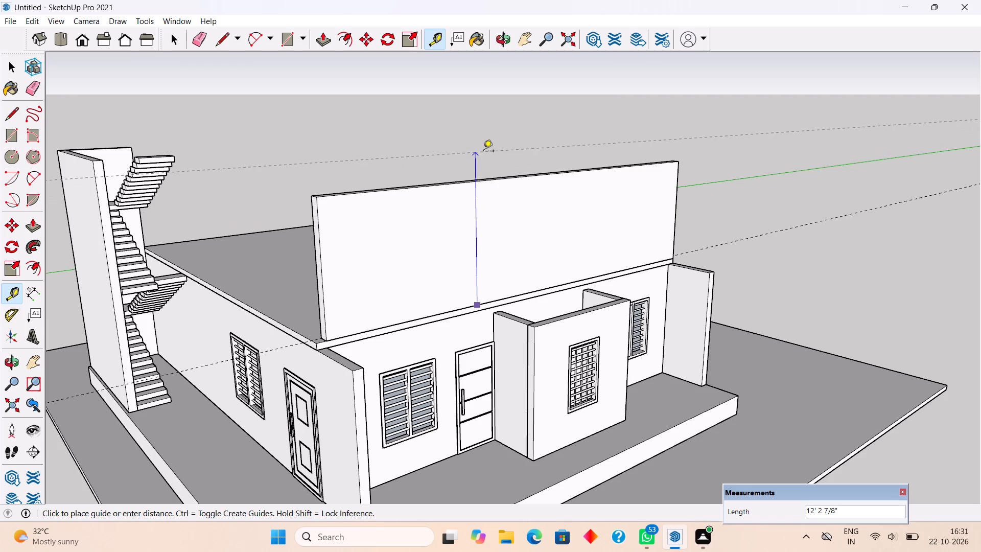
{"action": "type", "text": "10"}
{"action": "key", "text": "BackSpace"}
{"action": "key", "text": "BackSpace"}
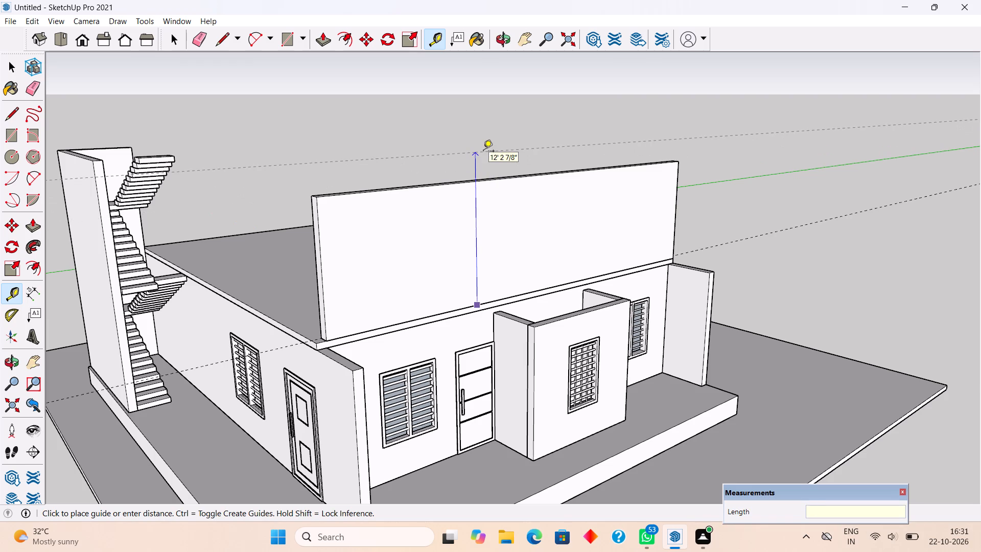
{"action": "type", "text": "12'"}
{"action": "key", "text": "Return"}
{"action": "key", "text": "space"}
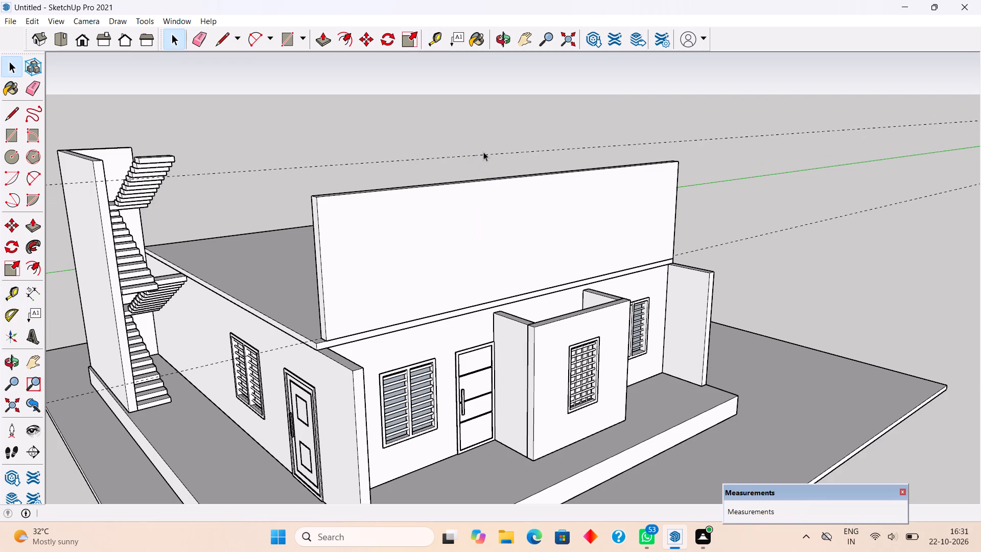
Push/Pull the top face of the upper front wall group up to the horizontal guide 12' above its base.
{"action": "middle_click_drag", "start_coordinate": [474, 141], "coordinate": [464, 293]}
{"action": "scroll", "coordinate": [456, 257], "scroll_direction": "up", "scroll_amount": 5}
{"action": "triple_click", "coordinate": [456, 254]}
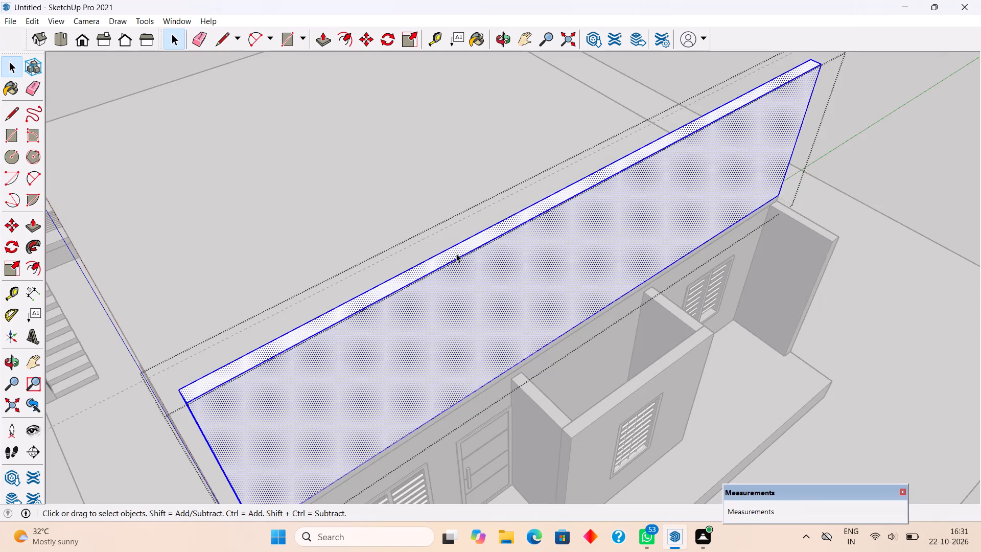
{"action": "key", "text": "p"}
{"action": "left_click", "coordinate": [457, 247]}
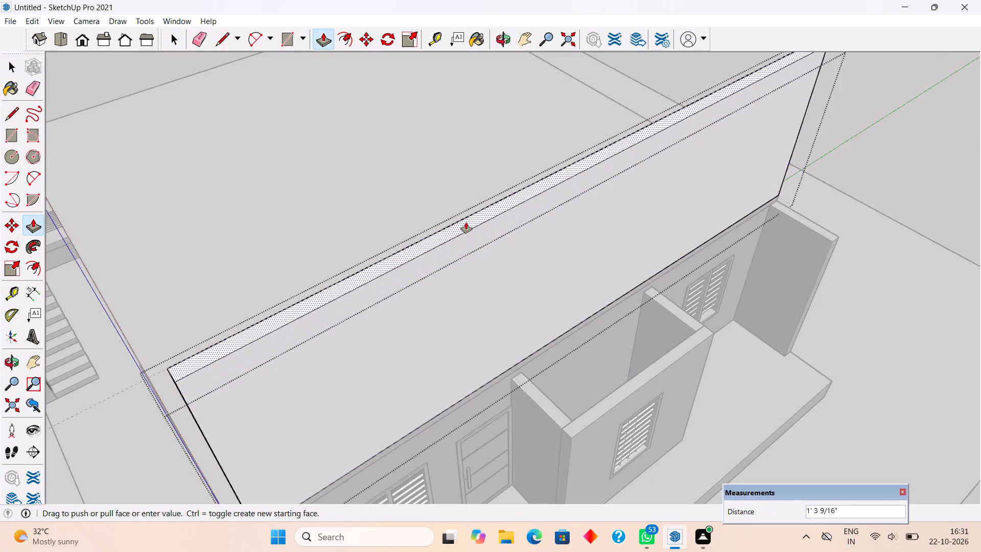
{"action": "left_click", "coordinate": [468, 218]}
{"action": "key", "text": "space"}
{"action": "scroll", "coordinate": [468, 218], "scroll_direction": "down", "scroll_amount": 10}
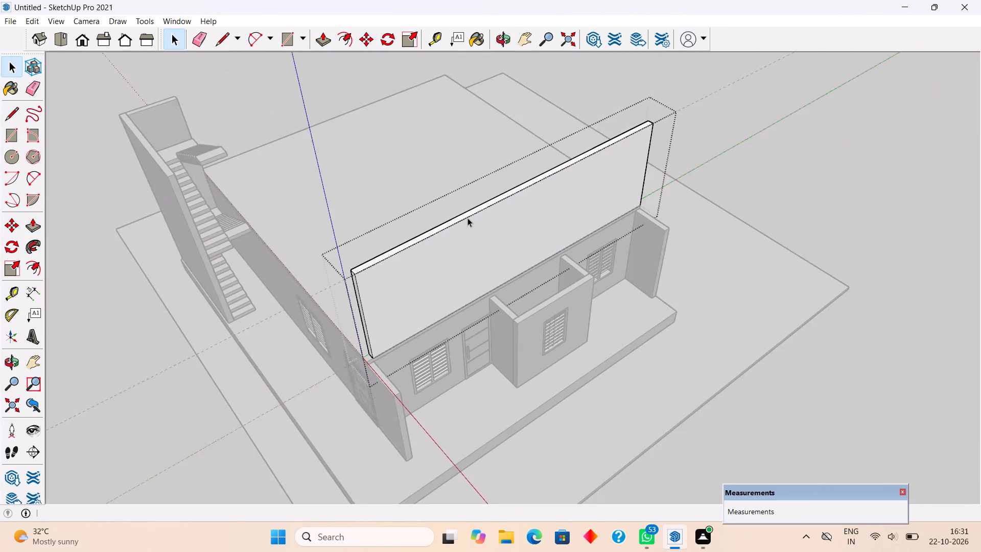
{"action": "scroll", "coordinate": [468, 218], "scroll_direction": "down", "scroll_amount": 5}
{"action": "left_click", "coordinate": [742, 358]}
Examine the raised upper front wall and the slab from the front and from the panelled side door's side.
{"action": "middle_click_drag", "start_coordinate": [693, 292], "coordinate": [580, 137]}
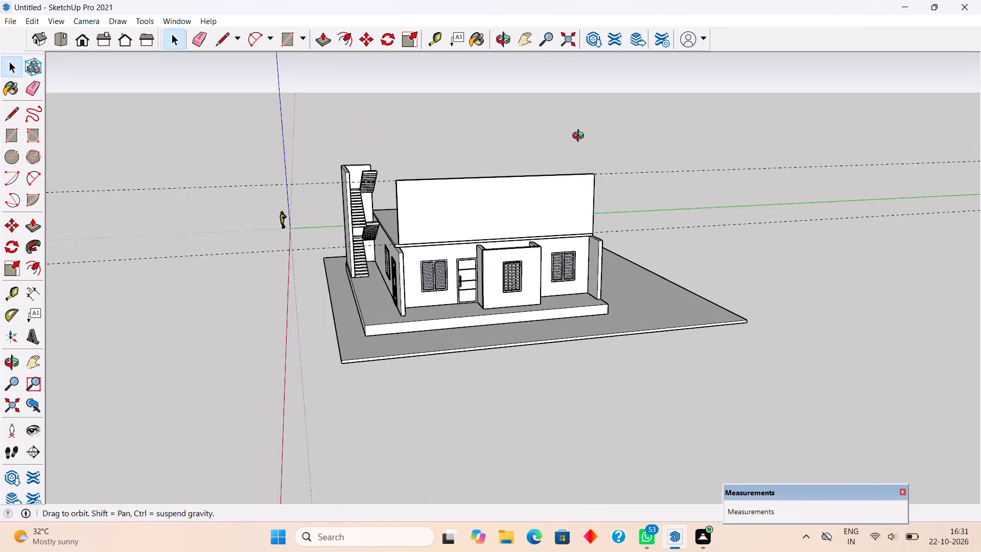
{"action": "middle_click_drag", "start_coordinate": [580, 137], "coordinate": [584, 128]}
{"action": "scroll", "coordinate": [535, 265], "scroll_direction": "up", "scroll_amount": 3}
{"action": "middle_click_drag", "start_coordinate": [321, 340], "coordinate": [471, 354]}
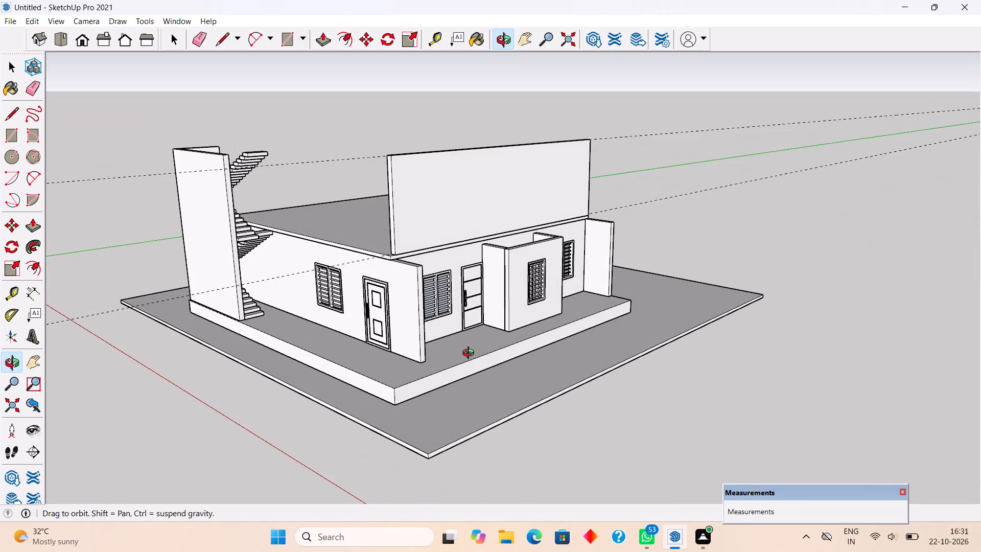
{"action": "middle_click_drag", "start_coordinate": [471, 354], "coordinate": [474, 352]}
{"action": "scroll", "coordinate": [476, 350], "scroll_direction": "up", "scroll_amount": 3}
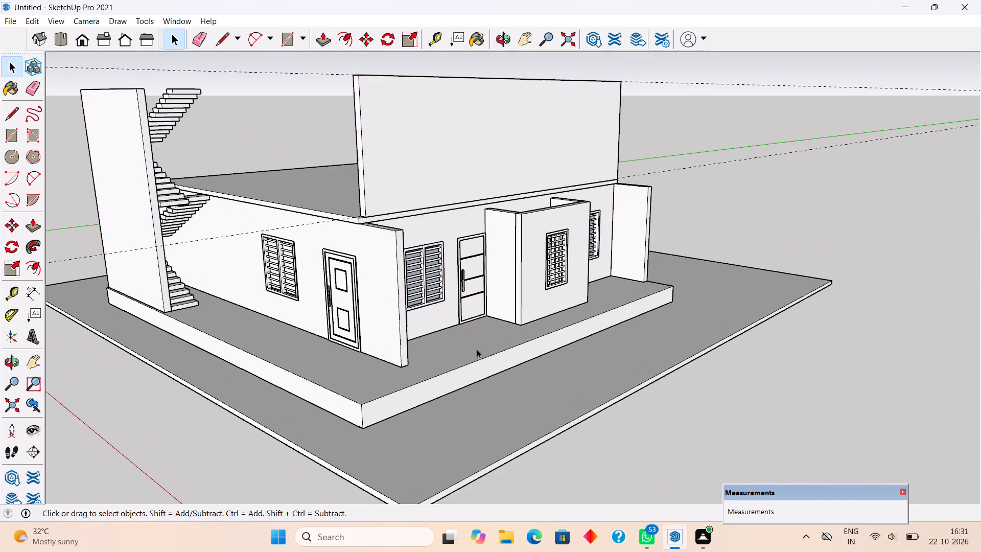
{"action": "scroll", "coordinate": [474, 344], "scroll_direction": "up", "scroll_amount": 4}
{"action": "scroll", "coordinate": [364, 379], "scroll_direction": "up", "scroll_amount": 5}
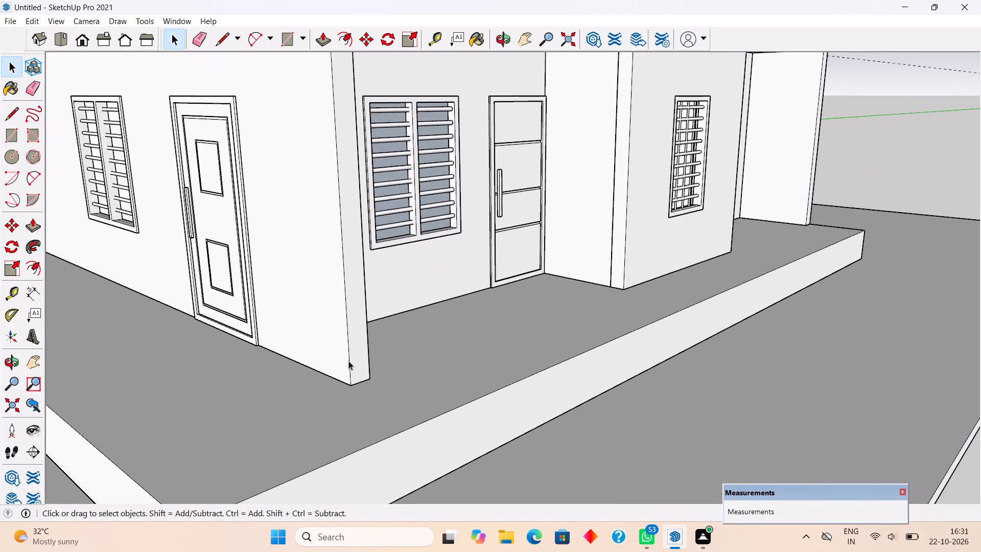
{"action": "scroll", "coordinate": [348, 361], "scroll_direction": "down", "scroll_amount": 11}
{"action": "middle_click_drag", "start_coordinate": [288, 349], "coordinate": [417, 314]}
{"action": "scroll", "coordinate": [417, 314], "scroll_direction": "down", "scroll_amount": 9}
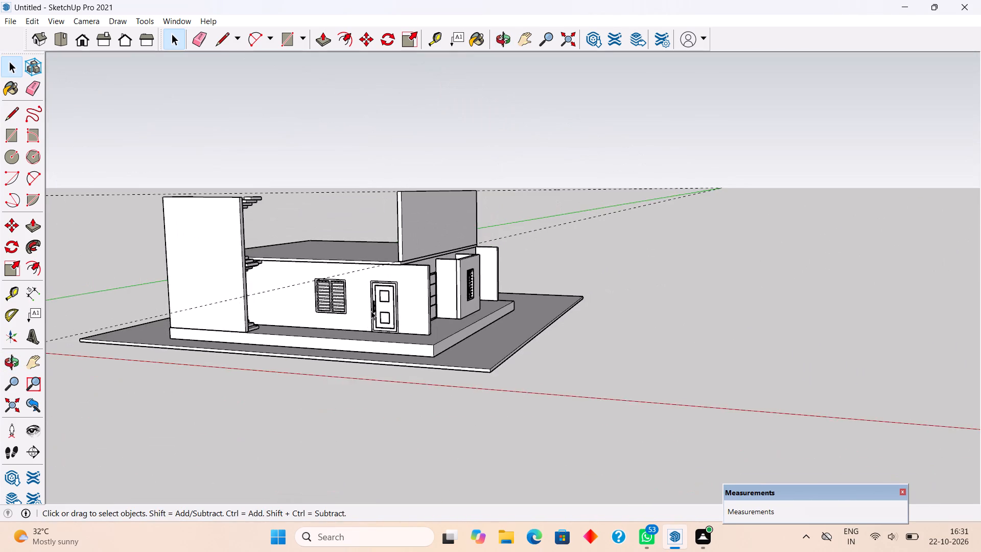
{"action": "middle_click_drag", "start_coordinate": [353, 303], "coordinate": [482, 319]}
{"action": "scroll", "coordinate": [482, 319], "scroll_direction": "up", "scroll_amount": 4}
{"action": "middle_click_drag", "start_coordinate": [434, 299], "coordinate": [424, 234]}
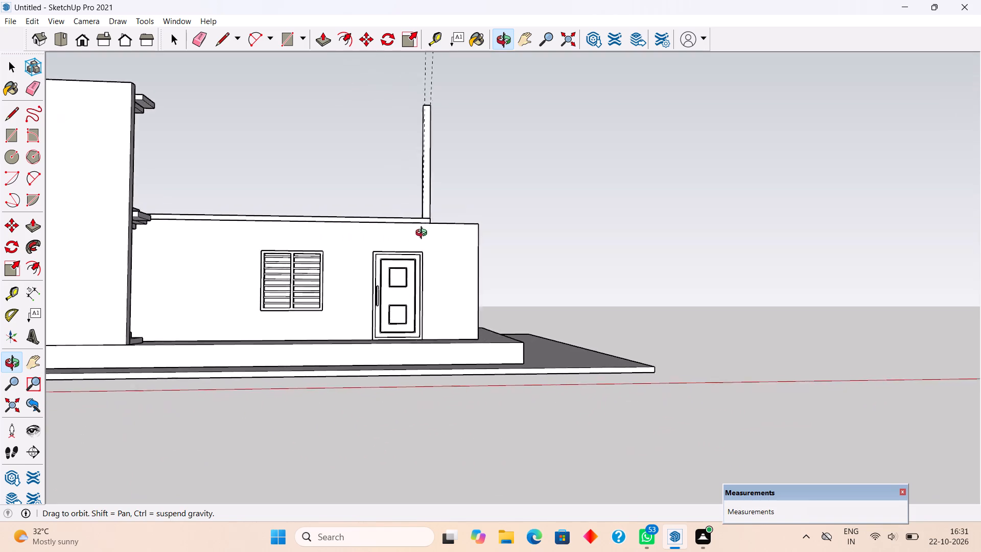
{"action": "middle_click_drag", "start_coordinate": [424, 234], "coordinate": [351, 293]}
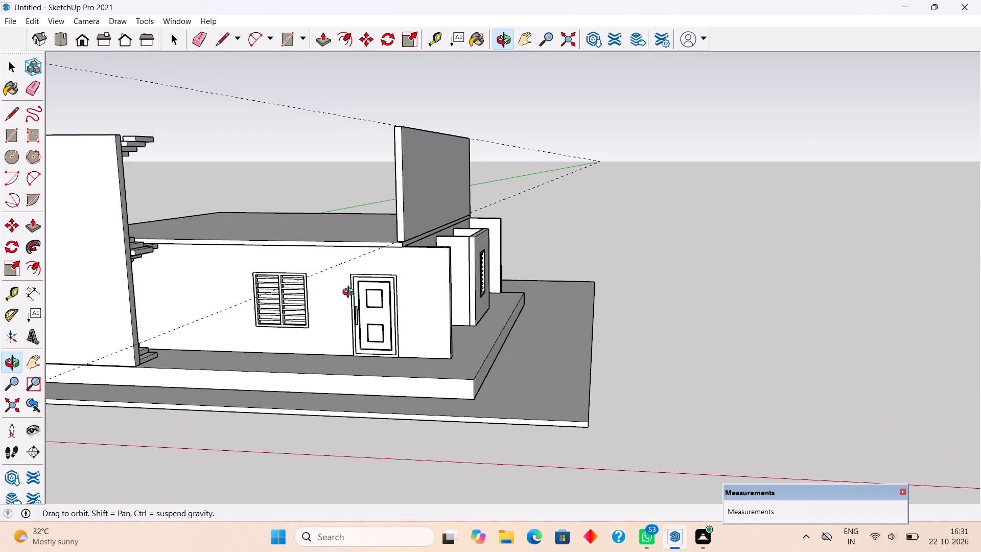
{"action": "middle_click_drag", "start_coordinate": [351, 293], "coordinate": [288, 310]}
{"action": "scroll", "coordinate": [288, 310], "scroll_direction": "down", "scroll_amount": 3}
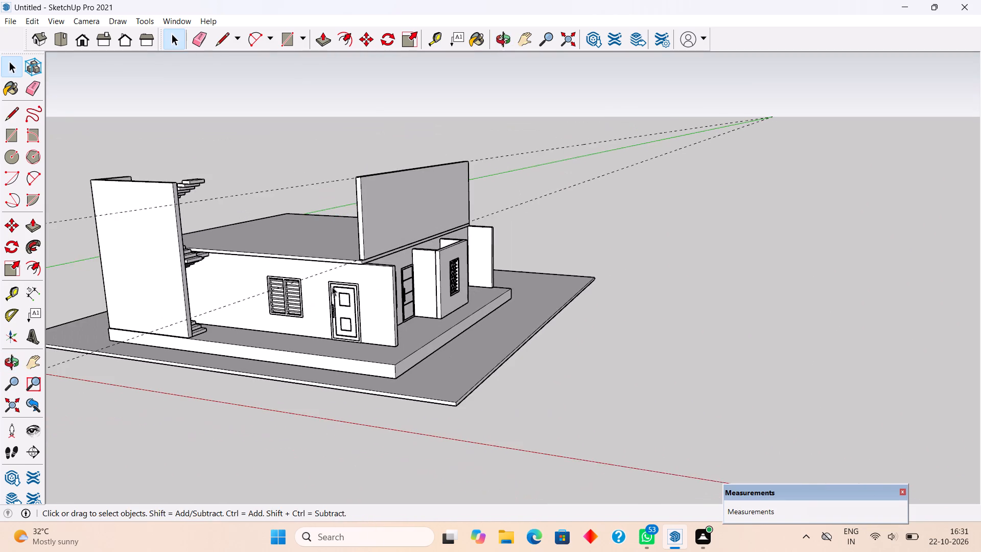
{"action": "middle_click_drag", "start_coordinate": [360, 277], "coordinate": [370, 365]}
Place a guide on the slab 9" inward from its edge above the panelled side door's wall.
{"action": "scroll", "coordinate": [329, 295], "scroll_direction": "up", "scroll_amount": 3}
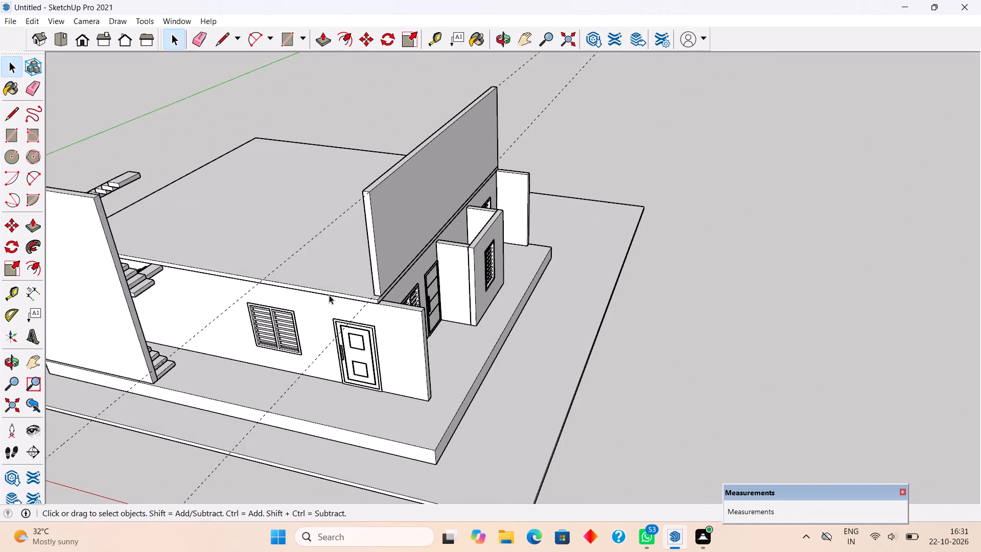
{"action": "scroll", "coordinate": [371, 287], "scroll_direction": "up", "scroll_amount": 9}
{"action": "middle_click_drag", "start_coordinate": [380, 316], "coordinate": [388, 283]}
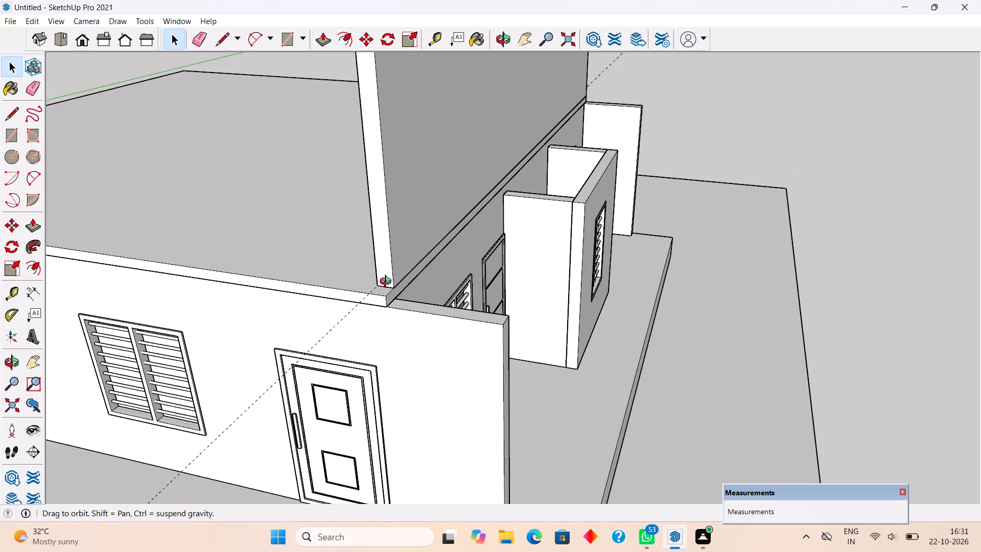
{"action": "middle_click_drag", "start_coordinate": [388, 283], "coordinate": [494, 307]}
{"action": "scroll", "coordinate": [494, 307], "scroll_direction": "down", "scroll_amount": 3}
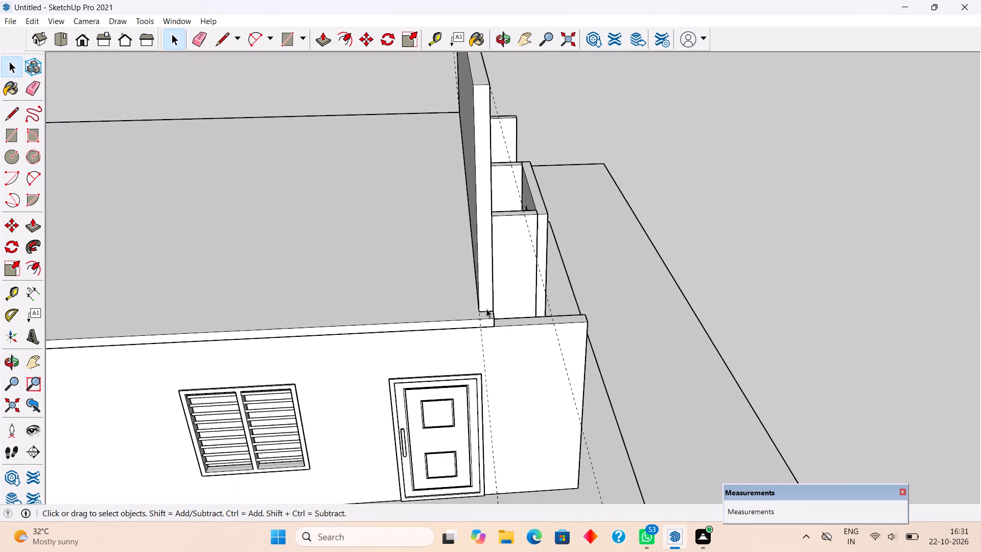
{"action": "scroll", "coordinate": [486, 303], "scroll_direction": "down", "scroll_amount": 5}
{"action": "middle_click_drag", "start_coordinate": [416, 310], "coordinate": [421, 373]}
{"action": "scroll", "coordinate": [421, 375], "scroll_direction": "down", "scroll_amount": 2}
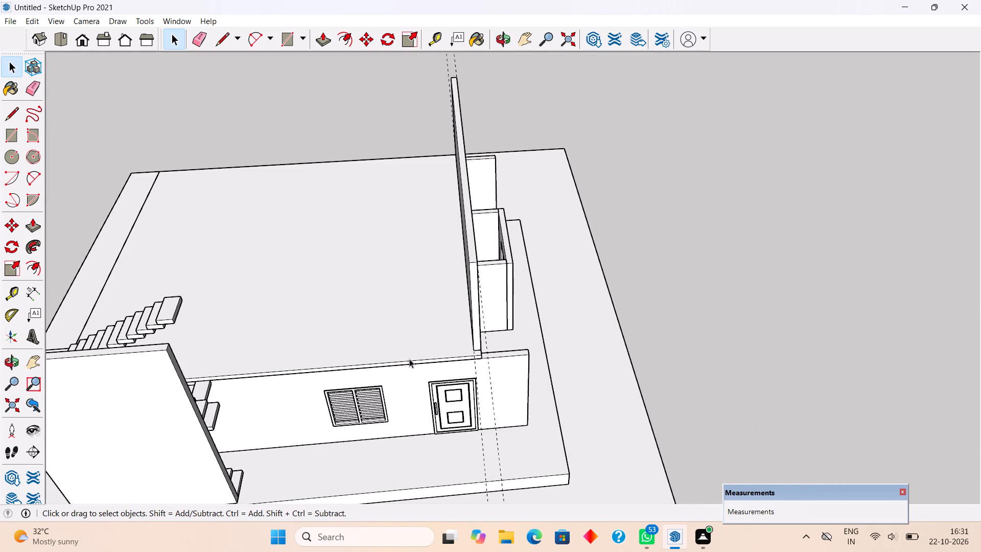
{"action": "key", "text": "t"}
{"action": "scroll", "coordinate": [413, 360], "scroll_direction": "up", "scroll_amount": 1}
{"action": "left_click", "coordinate": [413, 360]}
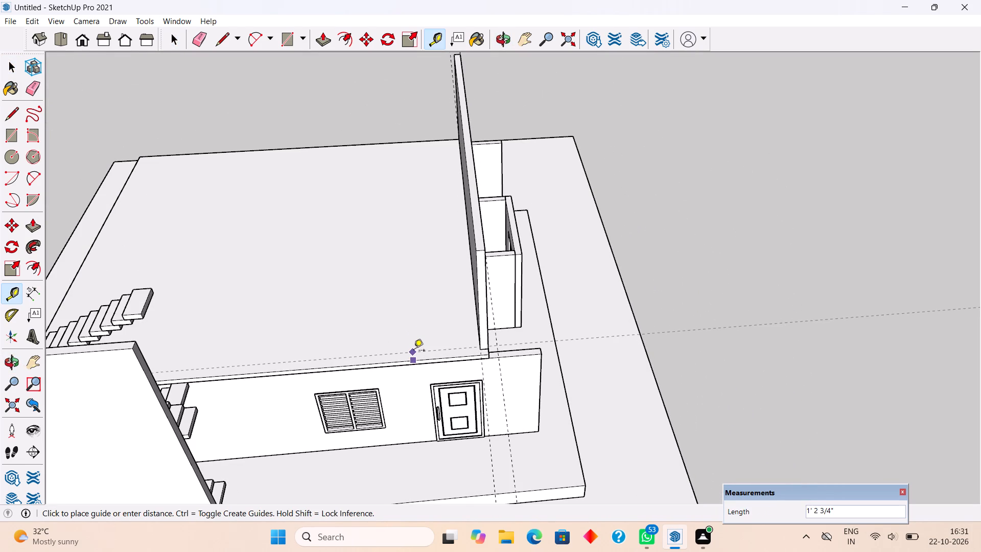
{"action": "type", "text": "9\""}
{"action": "key", "text": "Return"}
Draw a rectangle about 42' 7" by 9" on the slab between the guide and the side edge, from the stair end to the front corner.
{"action": "scroll", "coordinate": [414, 351], "scroll_direction": "down", "scroll_amount": 6}
{"action": "scroll", "coordinate": [356, 266], "scroll_direction": "down", "scroll_amount": 4}
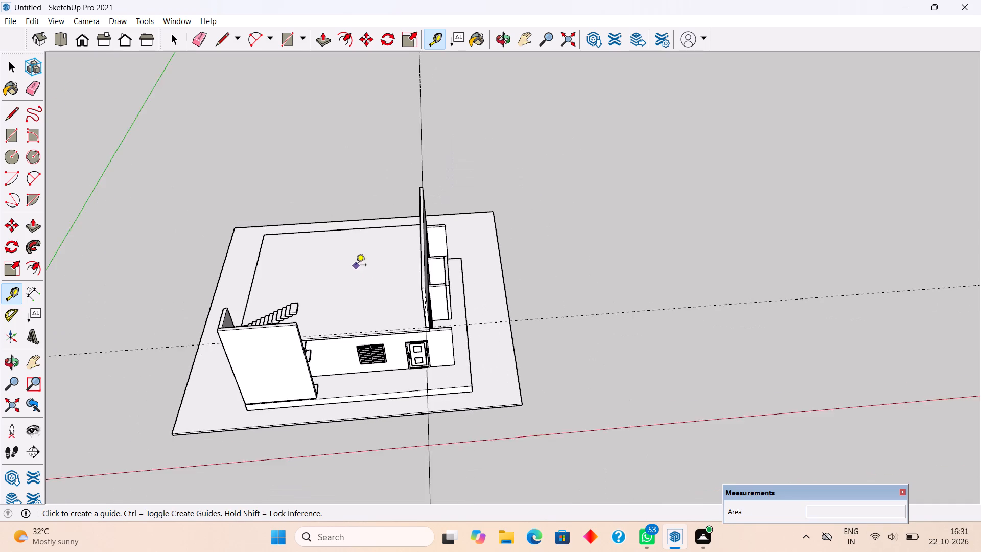
{"action": "key", "text": "r"}
{"action": "middle_click_drag", "start_coordinate": [338, 284], "coordinate": [298, 467]}
{"action": "middle_click_drag", "start_coordinate": [302, 291], "coordinate": [299, 384]}
{"action": "scroll", "coordinate": [251, 357], "scroll_direction": "up", "scroll_amount": 9}
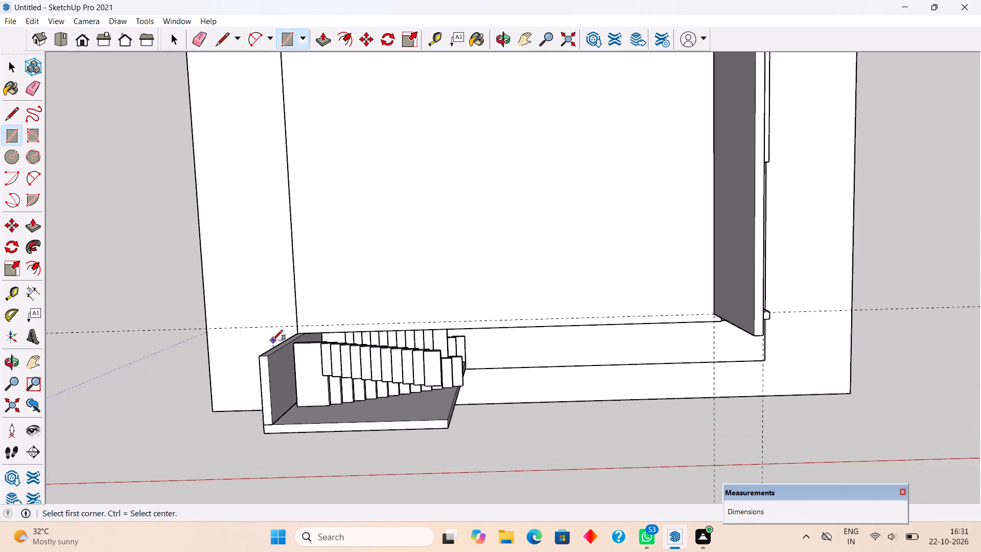
{"action": "scroll", "coordinate": [279, 337], "scroll_direction": "up", "scroll_amount": 4}
{"action": "left_click", "coordinate": [306, 319]}
{"action": "scroll", "coordinate": [306, 319], "scroll_direction": "down", "scroll_amount": 6}
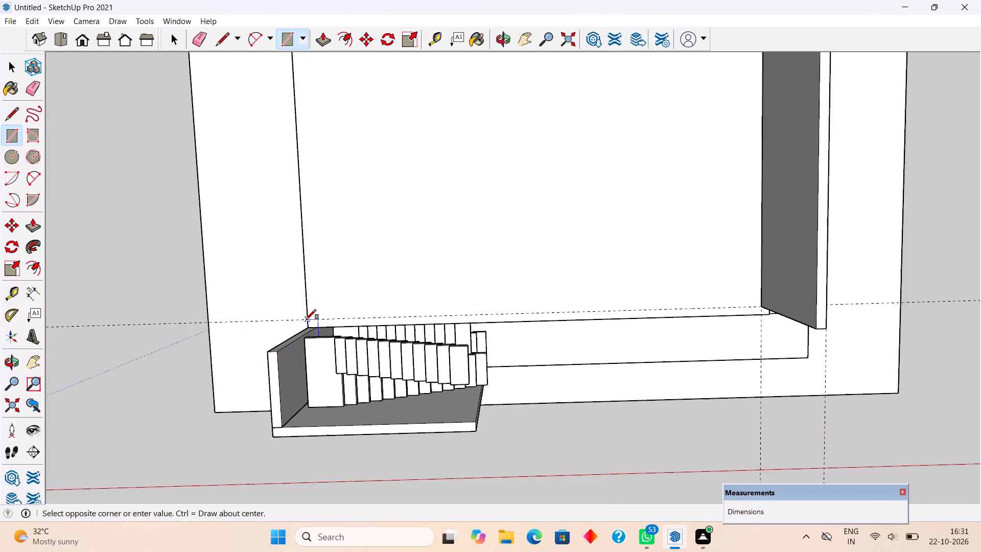
{"action": "scroll", "coordinate": [306, 319], "scroll_direction": "down", "scroll_amount": 2}
{"action": "middle_click_drag", "start_coordinate": [625, 347], "coordinate": [615, 199]}
{"action": "scroll", "coordinate": [637, 263], "scroll_direction": "up", "scroll_amount": 3}
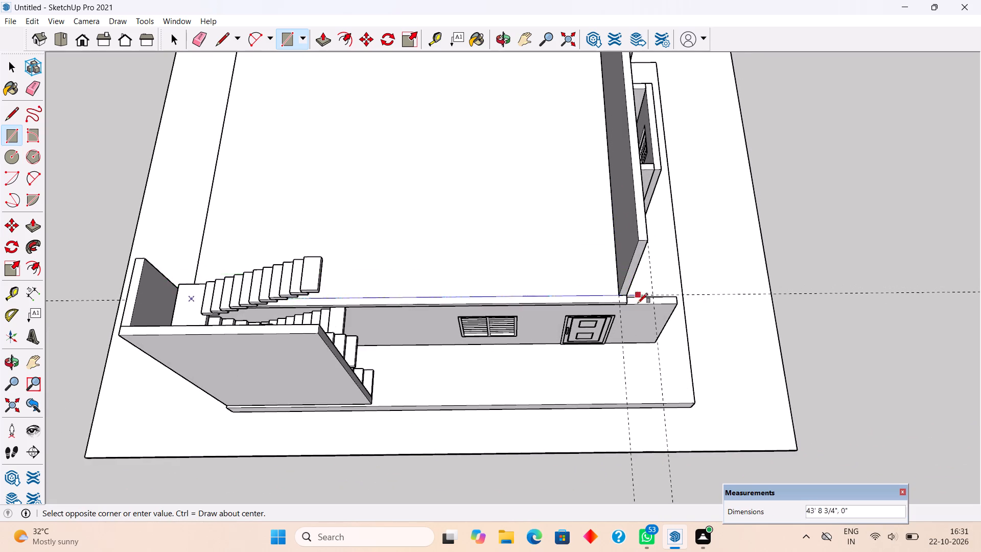
{"action": "scroll", "coordinate": [634, 305], "scroll_direction": "up", "scroll_amount": 8}
{"action": "left_click", "coordinate": [624, 297]}
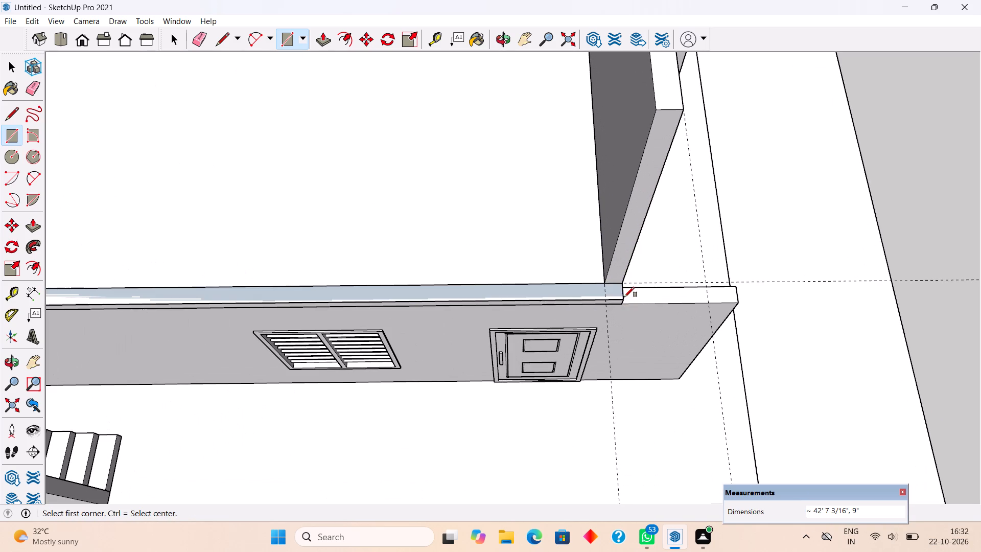
Push/Pull the 9" side strip up 12' to match the top of the upper front wall.
{"action": "key", "text": "p"}
{"action": "left_click", "coordinate": [620, 284]}
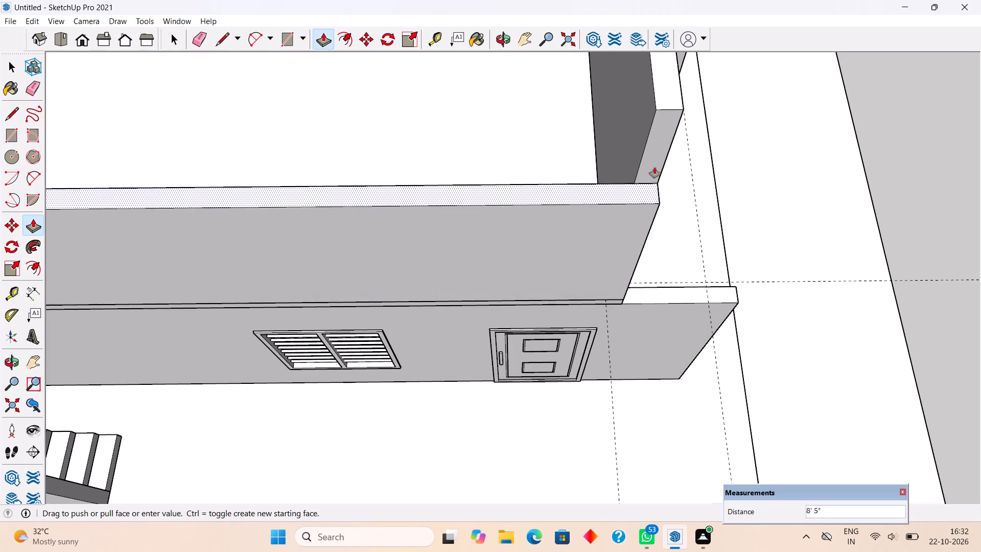
{"action": "middle_click_drag", "start_coordinate": [653, 117], "coordinate": [370, 158]}
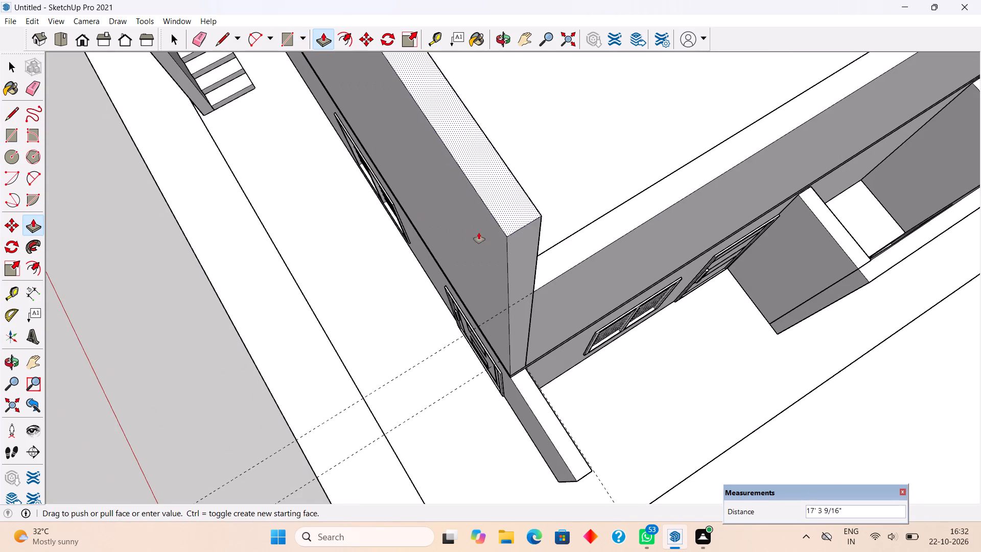
{"action": "left_click", "coordinate": [567, 262]}
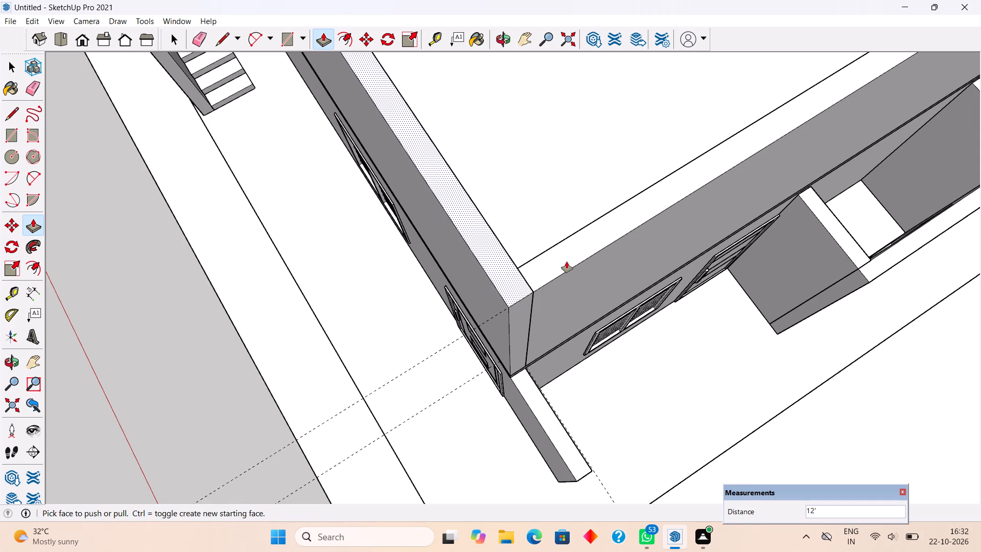
Select the whole new upper side wall and make it a group.
{"action": "key", "text": "space"}
{"action": "triple_click", "coordinate": [518, 332]}
{"action": "right_click", "coordinate": [518, 332]}
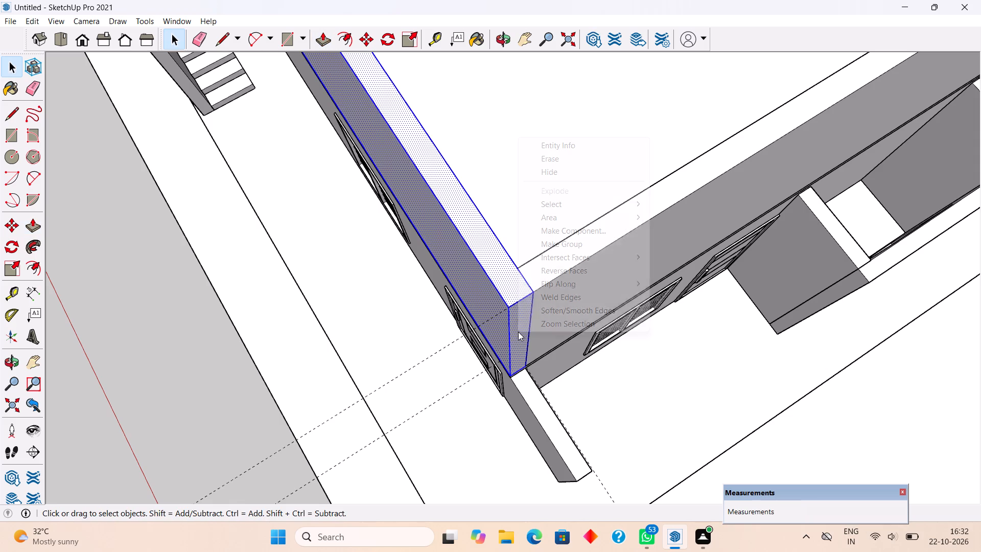
{"action": "left_click", "coordinate": [565, 242]}
{"action": "scroll", "coordinate": [565, 242], "scroll_direction": "down", "scroll_amount": 8}
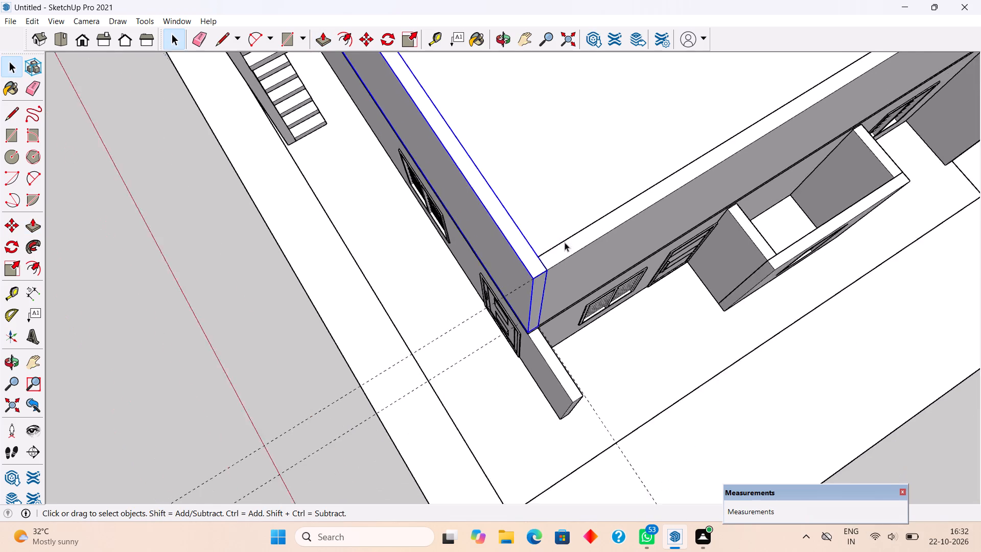
{"action": "scroll", "coordinate": [565, 242], "scroll_direction": "down", "scroll_amount": 12}
{"action": "left_click", "coordinate": [468, 407]}
Examine the two upper walls from outside and the staircase flights and top landing beside the new side wall.
{"action": "middle_click_drag", "start_coordinate": [552, 355], "coordinate": [601, 163]}
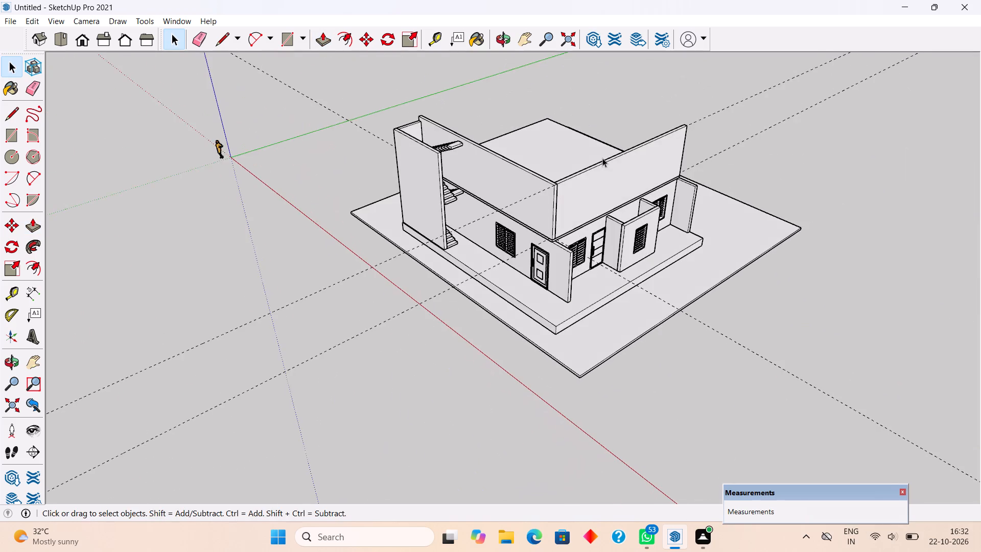
{"action": "middle_click_drag", "start_coordinate": [626, 286], "coordinate": [604, 150]}
{"action": "scroll", "coordinate": [580, 251], "scroll_direction": "up", "scroll_amount": 3}
{"action": "middle_click_drag", "start_coordinate": [572, 252], "coordinate": [658, 208]}
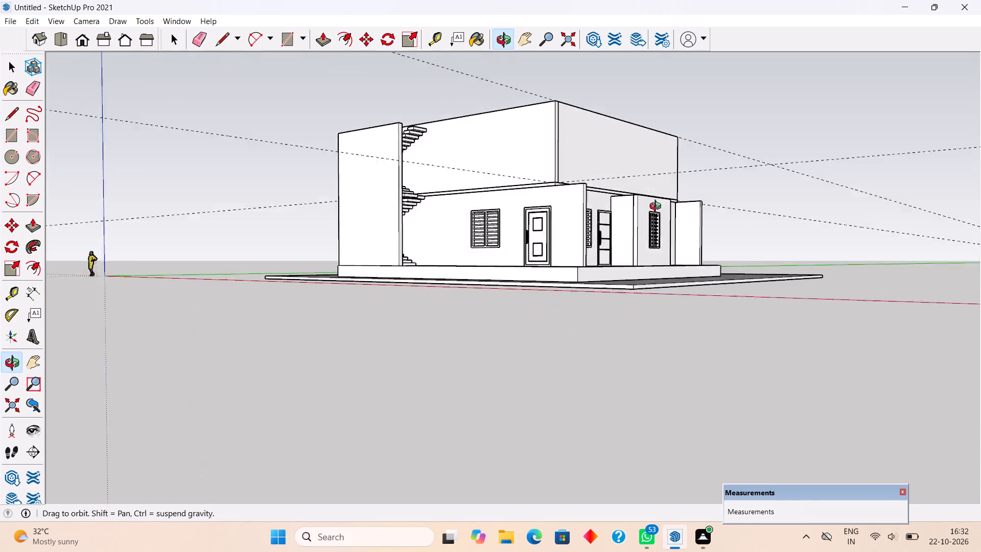
{"action": "middle_click_drag", "start_coordinate": [658, 208], "coordinate": [704, 254]}
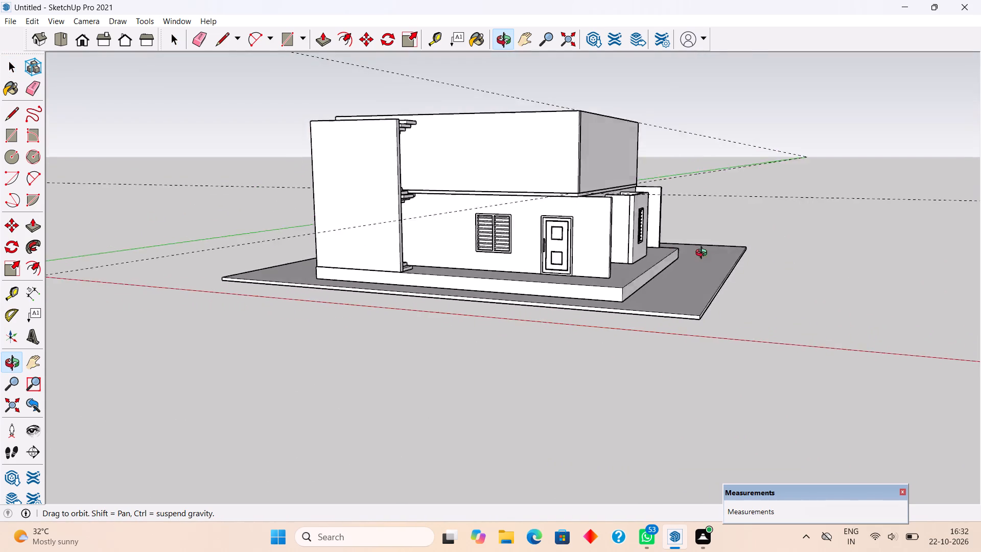
{"action": "middle_click_drag", "start_coordinate": [704, 254], "coordinate": [493, 246]}
{"action": "middle_click_drag", "start_coordinate": [660, 250], "coordinate": [577, 292]}
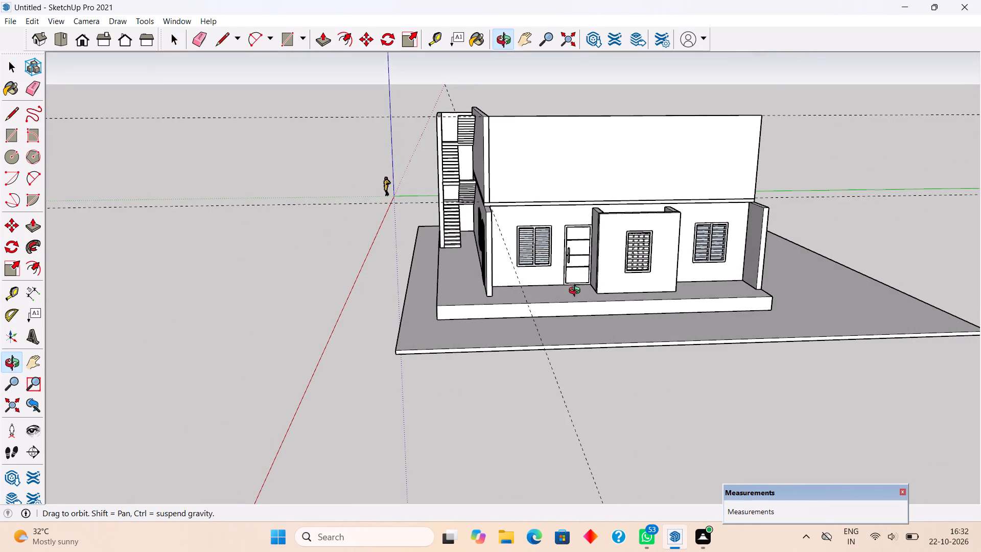
{"action": "middle_click_drag", "start_coordinate": [577, 292], "coordinate": [569, 254]}
{"action": "scroll", "coordinate": [499, 234], "scroll_direction": "up", "scroll_amount": 4}
{"action": "scroll", "coordinate": [439, 185], "scroll_direction": "up", "scroll_amount": 4}
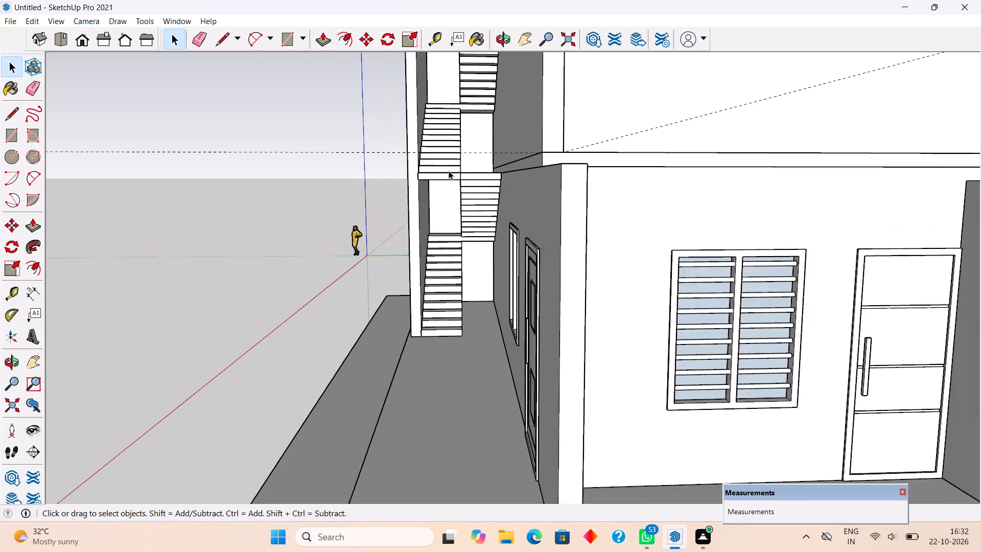
{"action": "scroll", "coordinate": [449, 171], "scroll_direction": "up", "scroll_amount": 12}
{"action": "scroll", "coordinate": [492, 191], "scroll_direction": "down", "scroll_amount": 5}
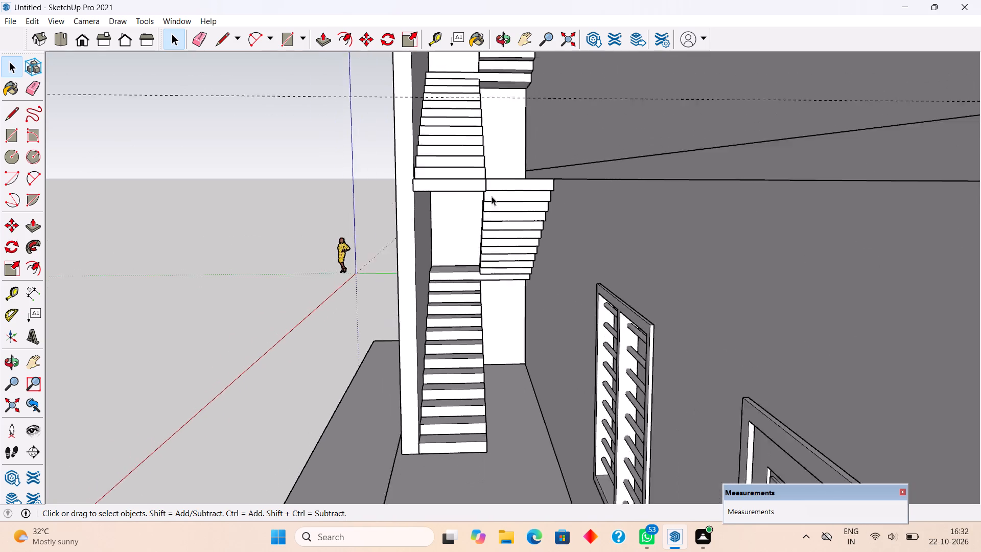
{"action": "scroll", "coordinate": [492, 196], "scroll_direction": "down", "scroll_amount": 7}
{"action": "middle_click_drag", "start_coordinate": [466, 128], "coordinate": [496, 288]}
{"action": "scroll", "coordinate": [496, 288], "scroll_direction": "down", "scroll_amount": 12}
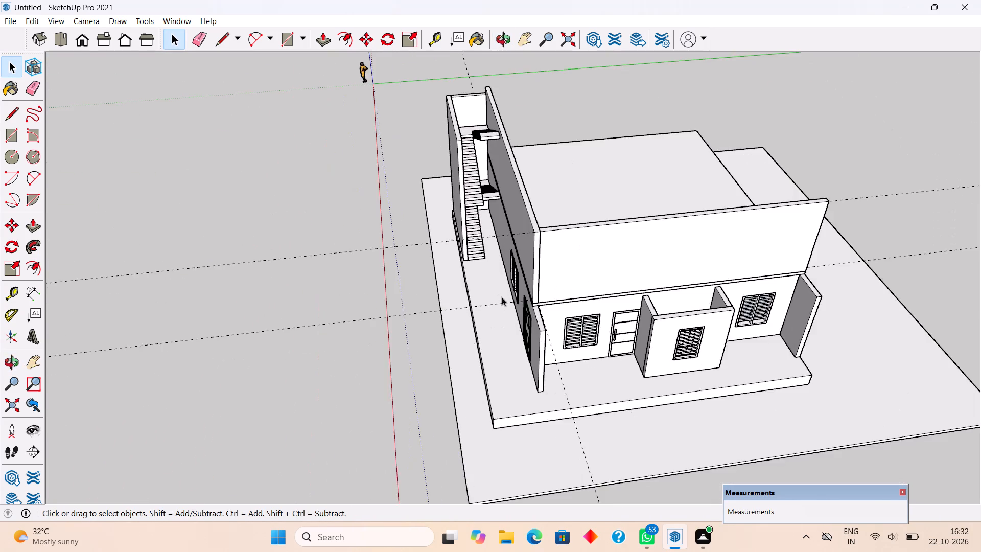
{"action": "scroll", "coordinate": [502, 297], "scroll_direction": "down", "scroll_amount": 2}
{"action": "middle_click_drag", "start_coordinate": [483, 160], "coordinate": [498, 512]}
{"action": "scroll", "coordinate": [478, 206], "scroll_direction": "up", "scroll_amount": 11}
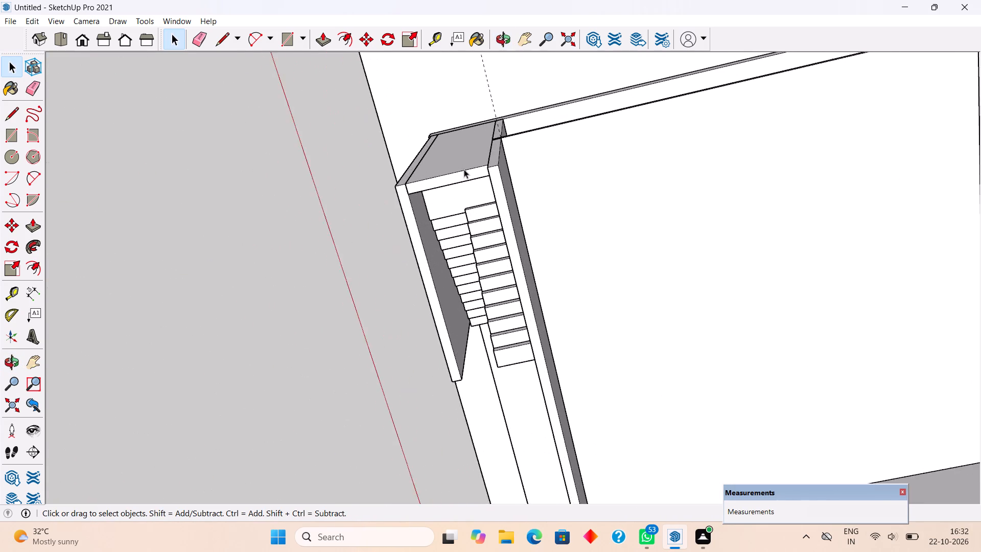
{"action": "scroll", "coordinate": [464, 169], "scroll_direction": "up", "scroll_amount": 8}
{"action": "middle_click_drag", "start_coordinate": [462, 160], "coordinate": [457, 58]}
{"action": "scroll", "coordinate": [441, 87], "scroll_direction": "up", "scroll_amount": 10}
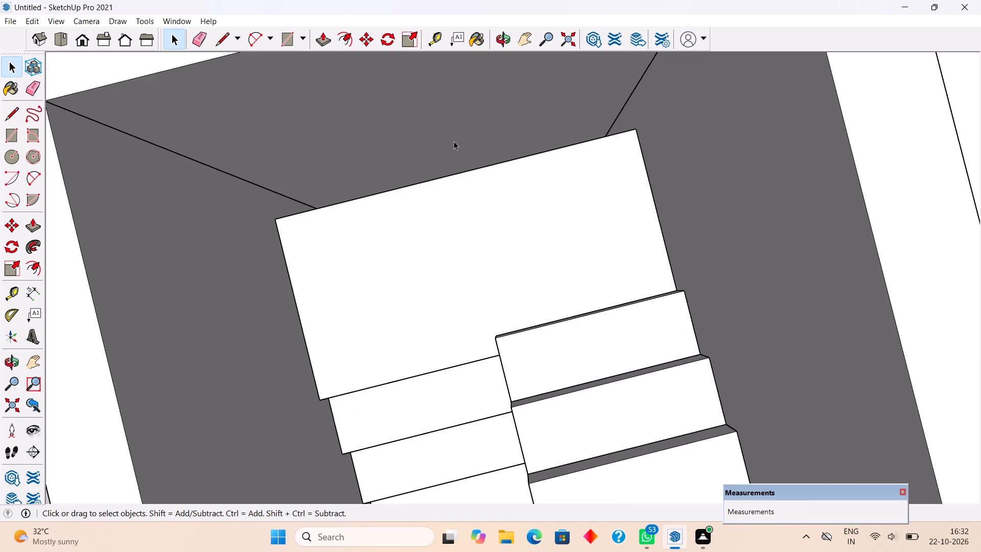
Open the upper stair flight's top landing for editing and Push/Pull its outer edge face 6" to the back wall of the stairwell.
{"action": "middle_click_drag", "start_coordinate": [456, 149], "coordinate": [439, 189]}
{"action": "scroll", "coordinate": [459, 200], "scroll_direction": "up", "scroll_amount": 6}
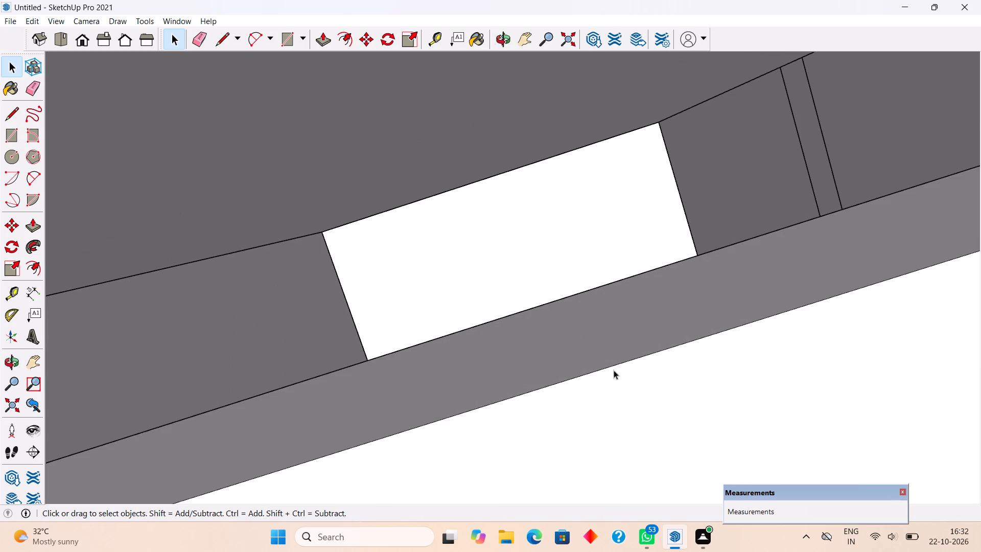
{"action": "left_click", "coordinate": [614, 370]}
{"action": "double_click", "coordinate": [615, 367]}
{"action": "left_click", "coordinate": [617, 342]}
{"action": "left_click", "coordinate": [677, 390]}
{"action": "triple_click", "coordinate": [677, 390]}
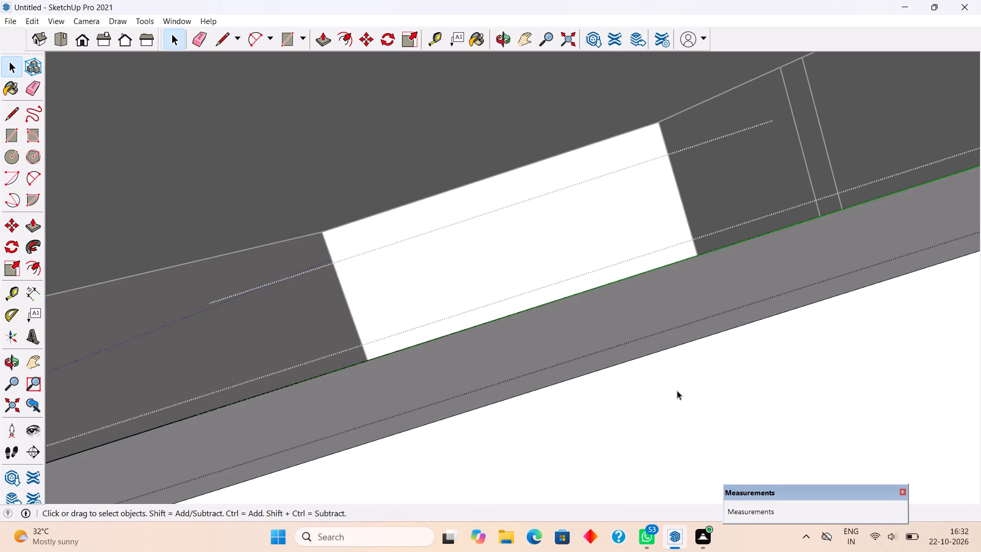
{"action": "key", "text": "p"}
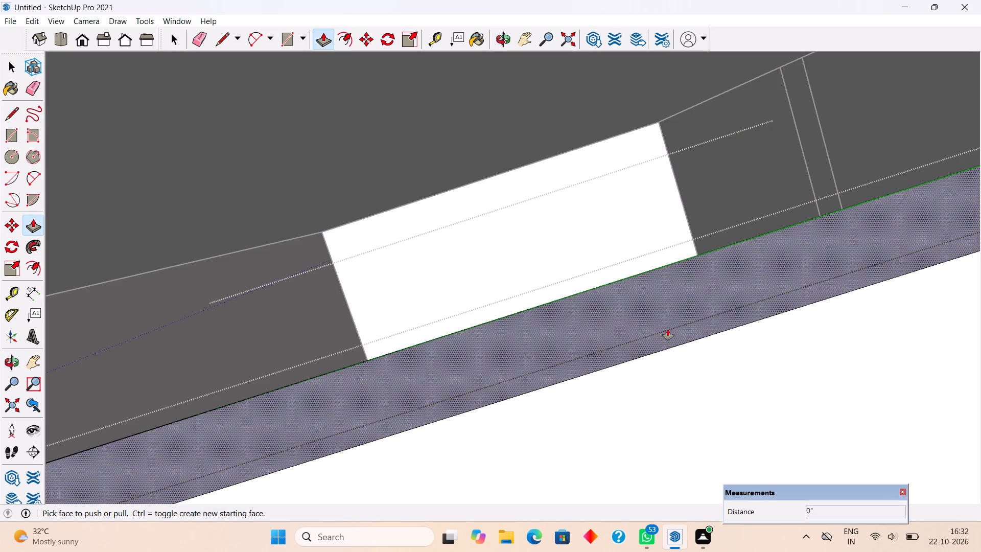
{"action": "left_click", "coordinate": [668, 329]}
{"action": "scroll", "coordinate": [527, 96], "scroll_direction": "down", "scroll_amount": 8}
{"action": "scroll", "coordinate": [527, 99], "scroll_direction": "up", "scroll_amount": 1}
{"action": "scroll", "coordinate": [527, 99], "scroll_direction": "down", "scroll_amount": 20}
{"action": "scroll", "coordinate": [527, 99], "scroll_direction": "down", "scroll_amount": 5}
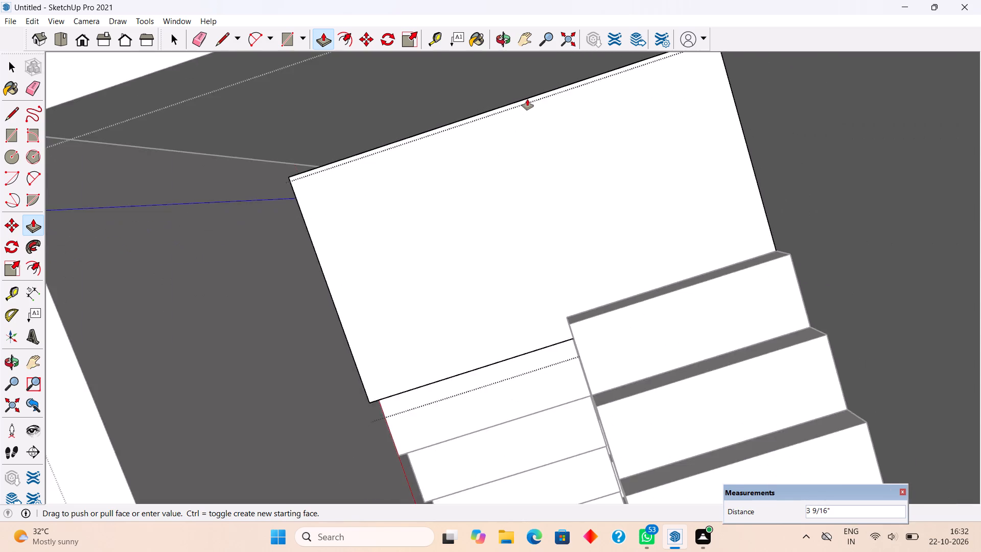
{"action": "scroll", "coordinate": [527, 99], "scroll_direction": "down", "scroll_amount": 2}
{"action": "left_click", "coordinate": [380, 80]}
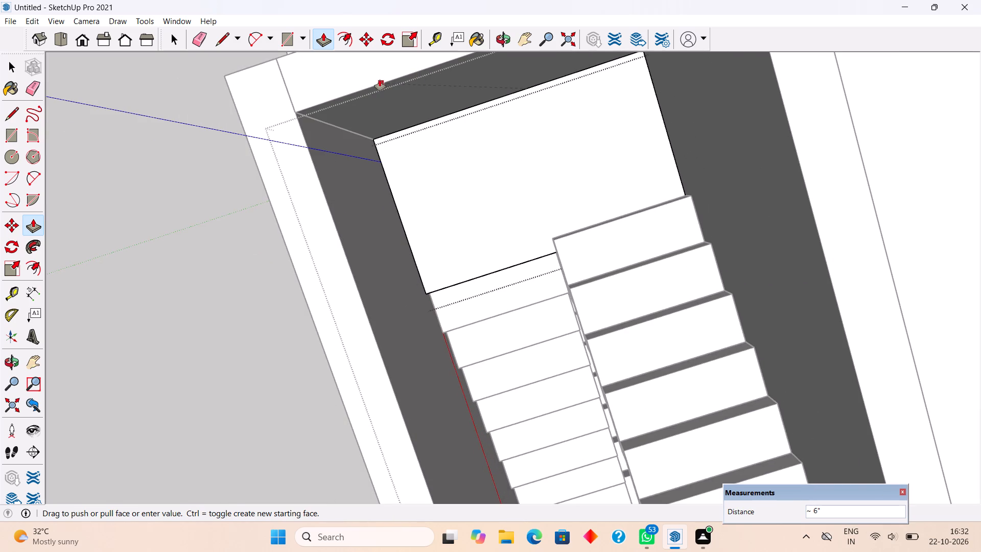
{"action": "scroll", "coordinate": [450, 214], "scroll_direction": "down", "scroll_amount": 5}
{"action": "middle_click_drag", "start_coordinate": [568, 325], "coordinate": [492, 71]}
{"action": "middle_click_drag", "start_coordinate": [536, 152], "coordinate": [492, 44]}
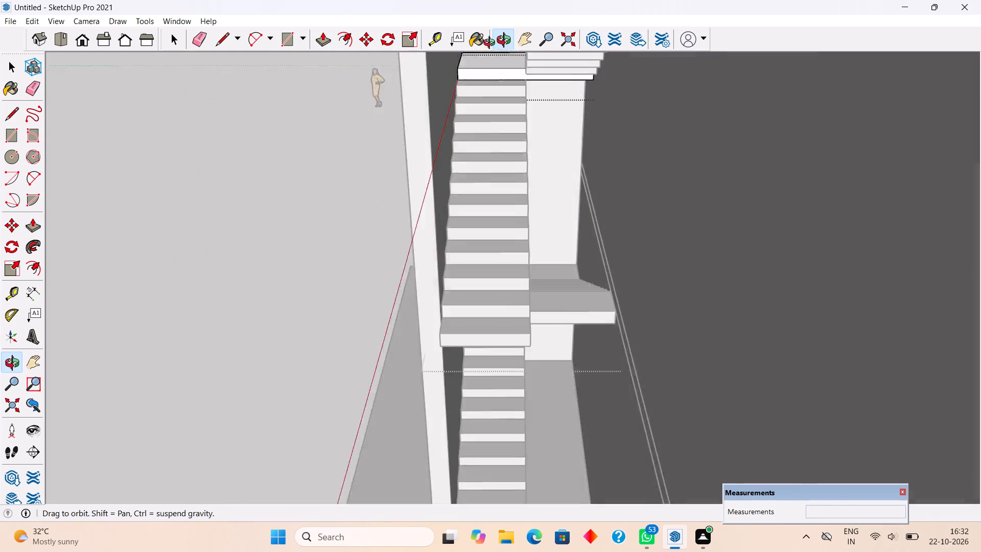
{"action": "middle_click_drag", "start_coordinate": [492, 44], "coordinate": [513, 72]}
{"action": "scroll", "coordinate": [513, 72], "scroll_direction": "down", "scroll_amount": 2}
{"action": "middle_click_drag", "start_coordinate": [619, 222], "coordinate": [588, 113]}
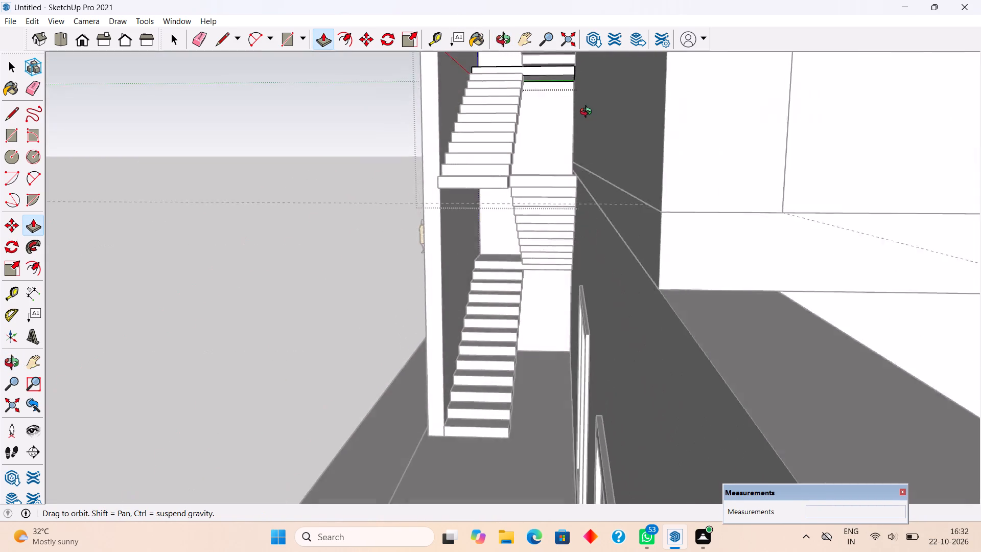
{"action": "middle_click_drag", "start_coordinate": [588, 113], "coordinate": [594, 95]}
{"action": "scroll", "coordinate": [594, 98], "scroll_direction": "down", "scroll_amount": 4}
{"action": "key", "text": "space"}
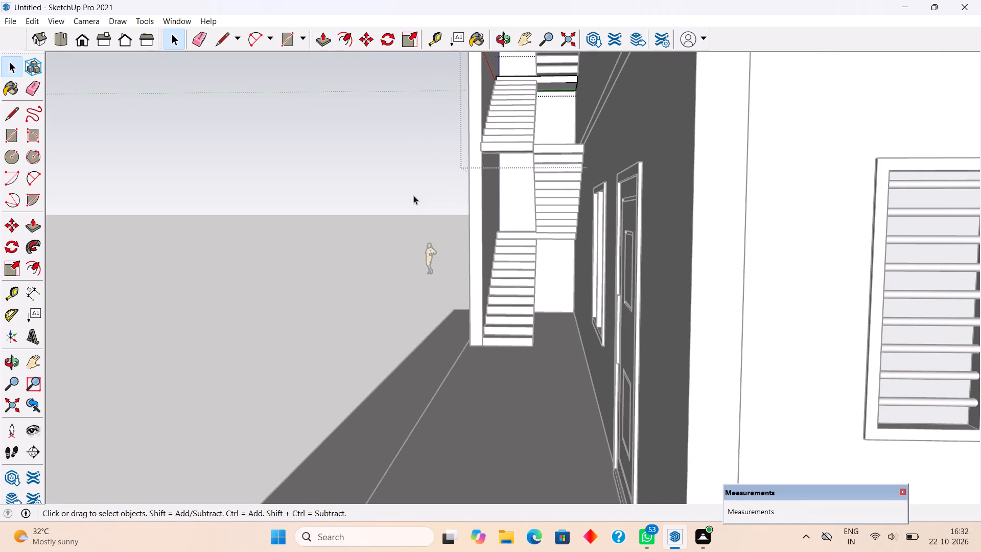
{"action": "left_click", "coordinate": [375, 191]}
Examine the staircase flights and landings against the side walls and floor slab from the front, side and above.
{"action": "scroll", "coordinate": [373, 196], "scroll_direction": "down", "scroll_amount": 5}
{"action": "middle_click_drag", "start_coordinate": [410, 266], "coordinate": [481, 254]}
{"action": "scroll", "coordinate": [481, 254], "scroll_direction": "down", "scroll_amount": 3}
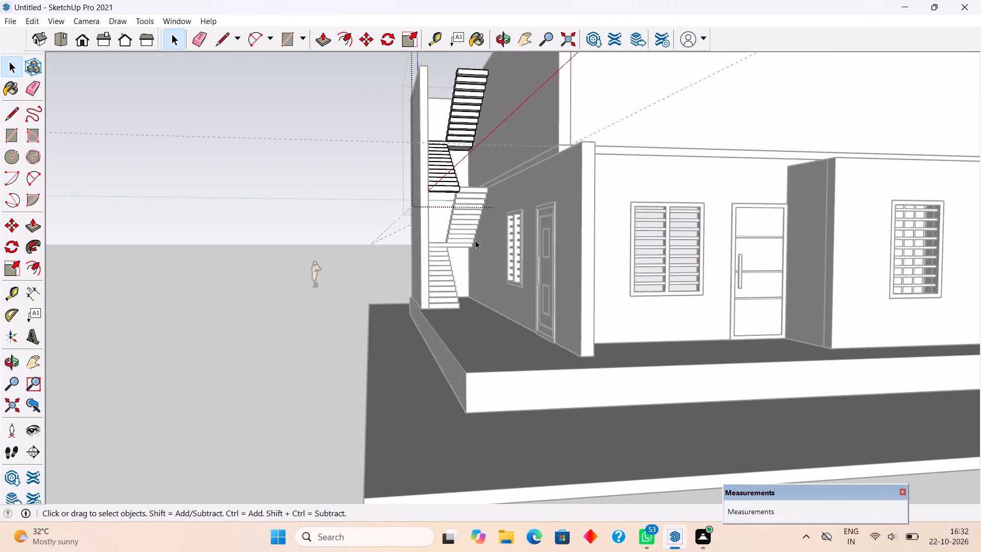
{"action": "middle_click_drag", "start_coordinate": [469, 235], "coordinate": [459, 293]}
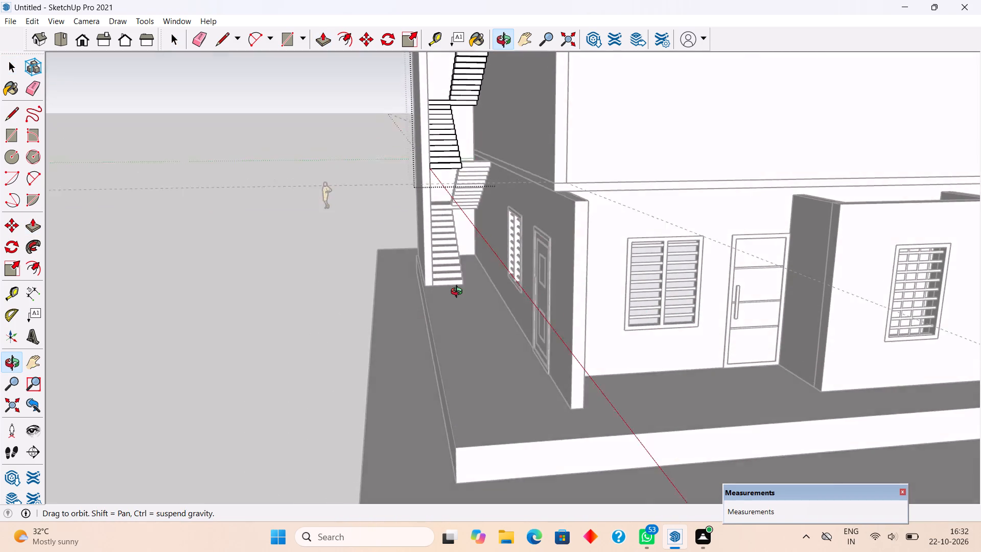
{"action": "middle_click_drag", "start_coordinate": [459, 293], "coordinate": [452, 200]}
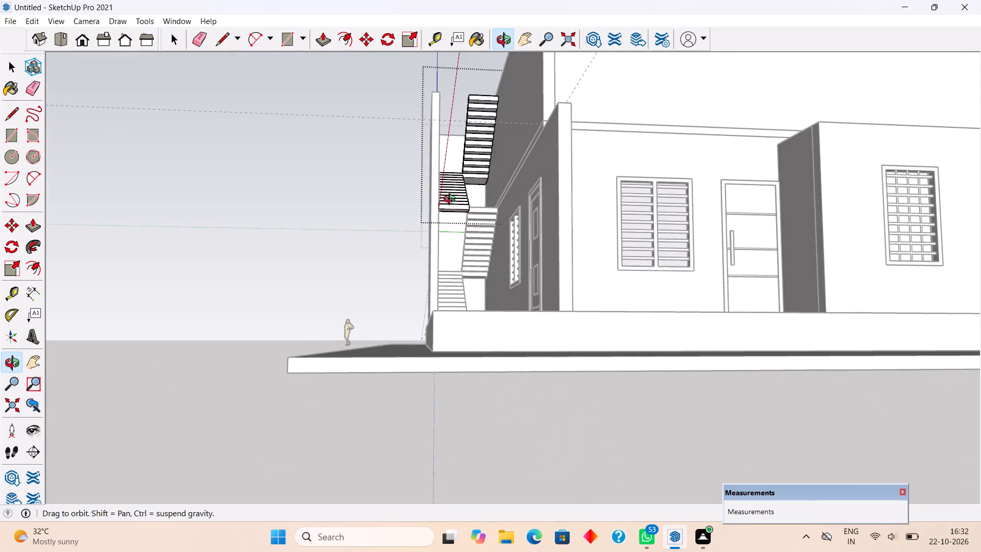
{"action": "middle_click_drag", "start_coordinate": [452, 200], "coordinate": [460, 310]}
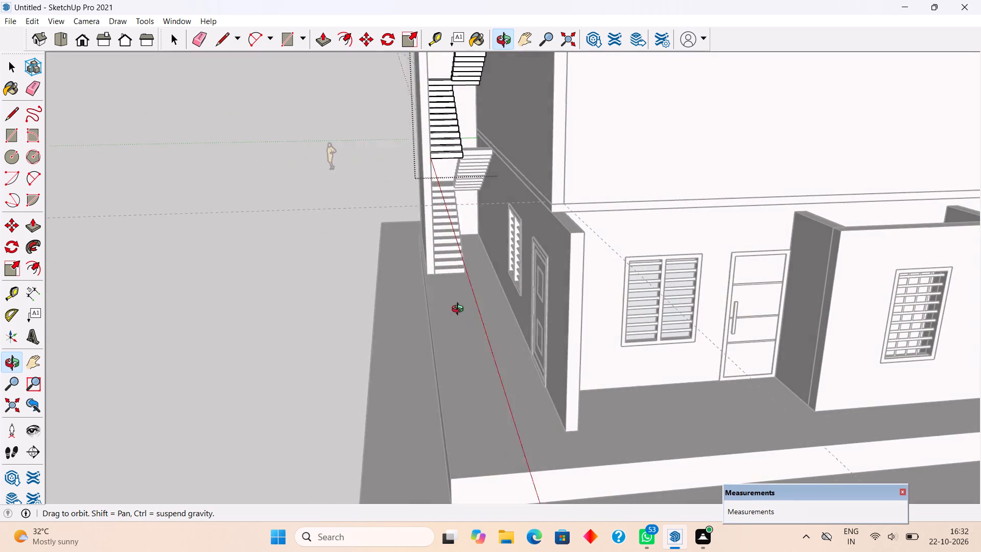
{"action": "middle_click_drag", "start_coordinate": [460, 310], "coordinate": [483, 264]}
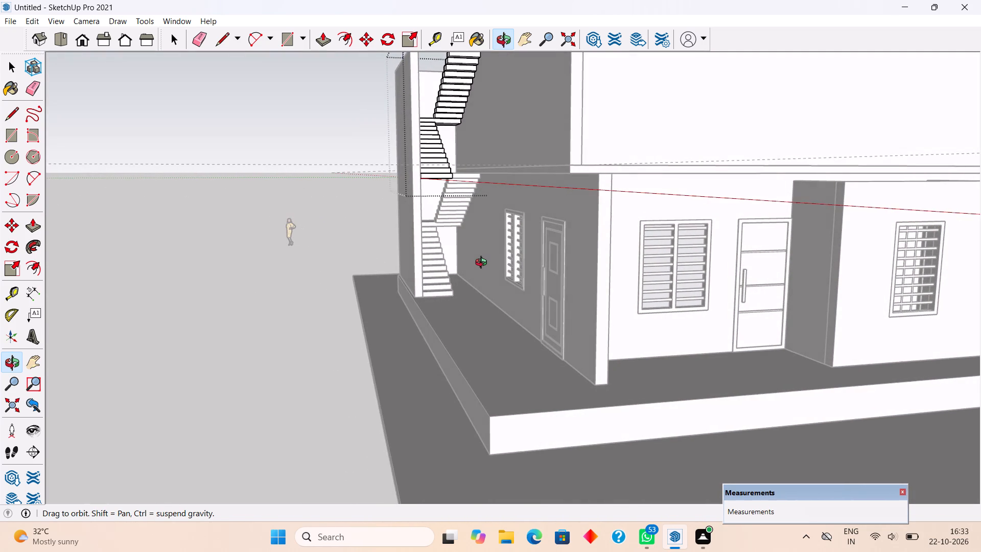
{"action": "middle_click_drag", "start_coordinate": [483, 264], "coordinate": [484, 264]}
{"action": "scroll", "coordinate": [484, 263], "scroll_direction": "down", "scroll_amount": 4}
{"action": "scroll", "coordinate": [495, 264], "scroll_direction": "up", "scroll_amount": 2}
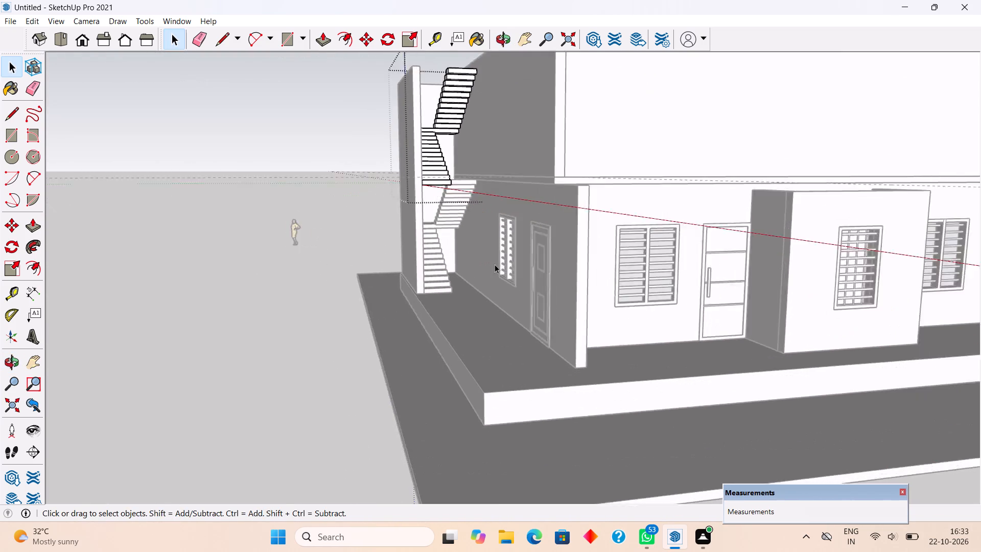
{"action": "scroll", "coordinate": [495, 264], "scroll_direction": "up", "scroll_amount": 5}
{"action": "scroll", "coordinate": [495, 264], "scroll_direction": "down", "scroll_amount": 8}
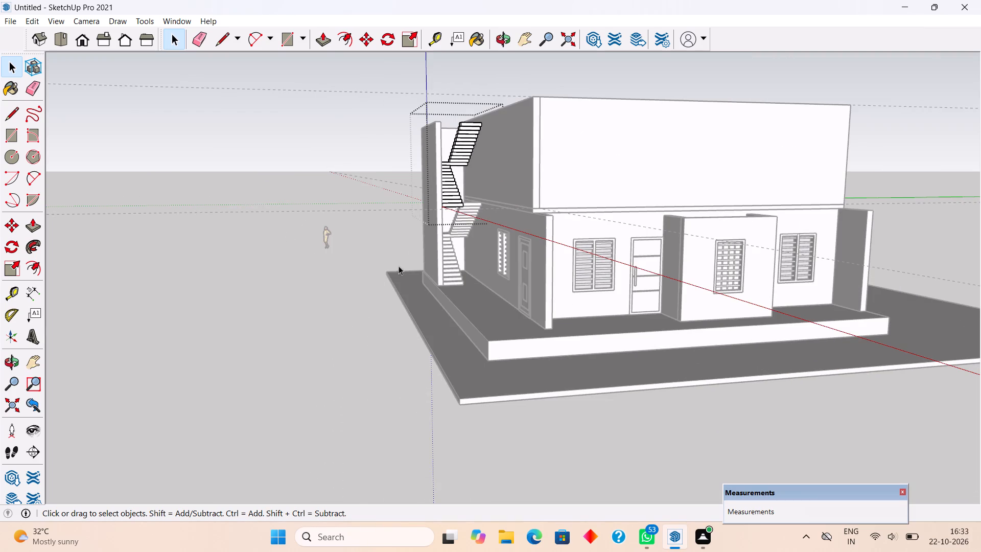
{"action": "left_click", "coordinate": [353, 251]}
{"action": "middle_click_drag", "start_coordinate": [429, 288], "coordinate": [752, 337]}
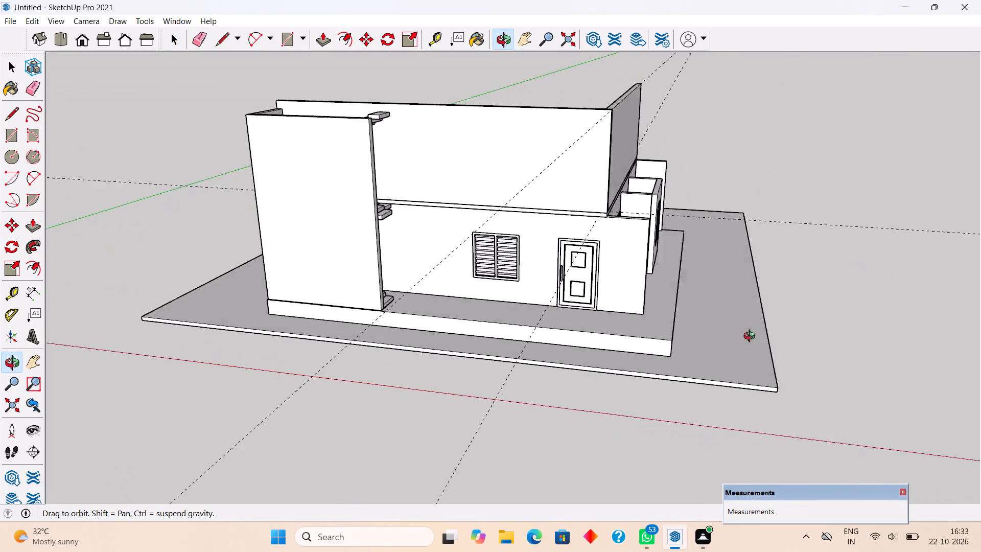
{"action": "middle_click_drag", "start_coordinate": [752, 337], "coordinate": [832, 344]}
{"action": "scroll", "coordinate": [540, 181], "scroll_direction": "up", "scroll_amount": 4}
{"action": "scroll", "coordinate": [362, 110], "scroll_direction": "up", "scroll_amount": 1}
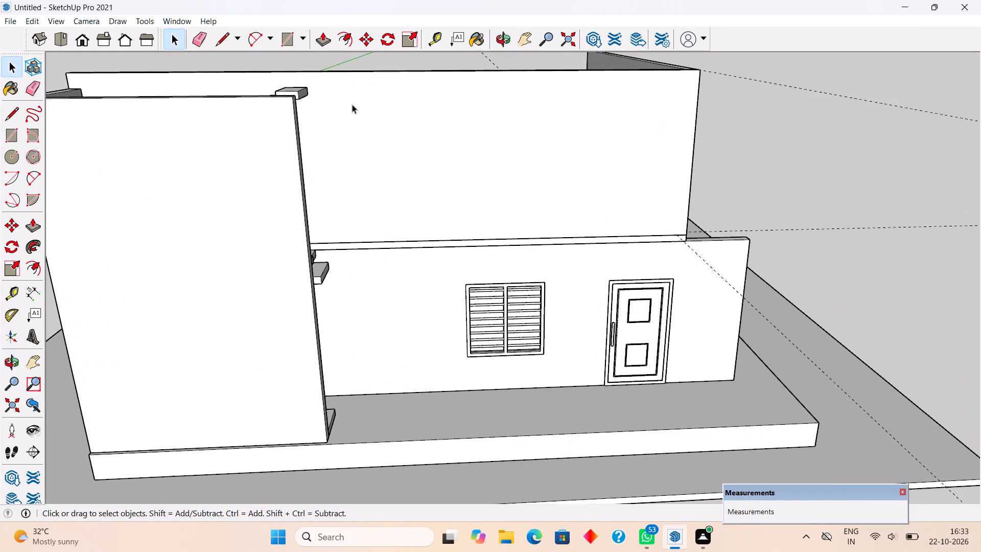
{"action": "middle_click_drag", "start_coordinate": [341, 97], "coordinate": [206, 151]}
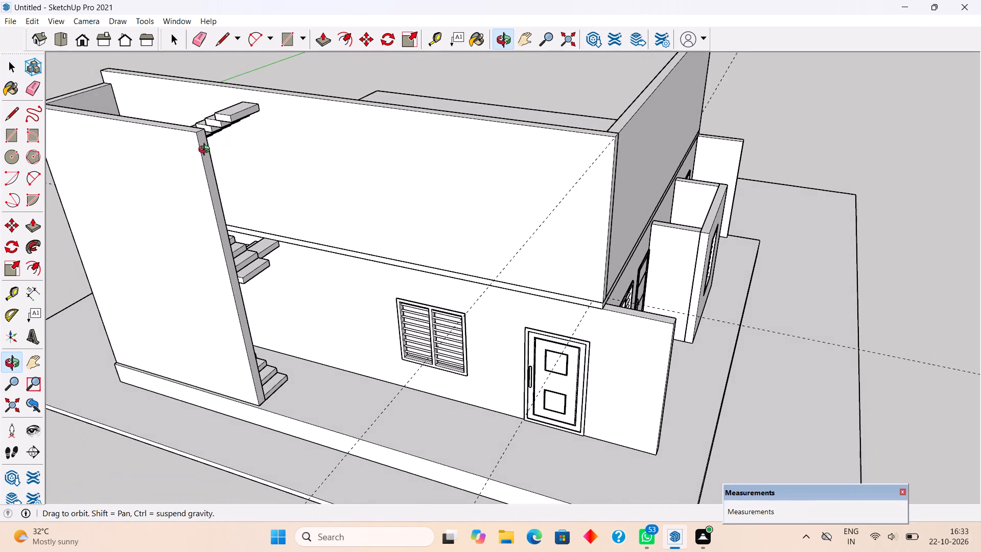
{"action": "middle_click_drag", "start_coordinate": [206, 151], "coordinate": [203, 147]}
{"action": "scroll", "coordinate": [231, 108], "scroll_direction": "up", "scroll_amount": 4}
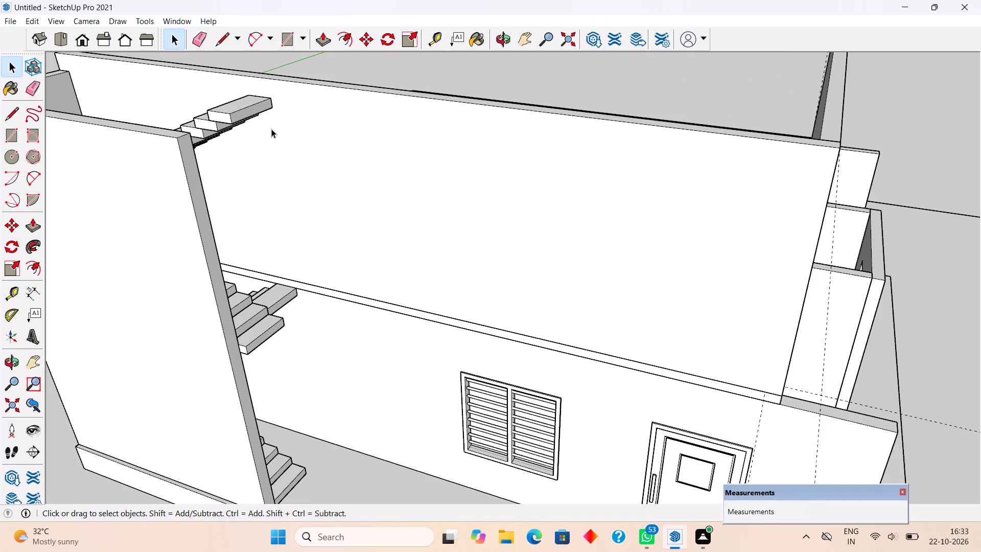
{"action": "middle_click_drag", "start_coordinate": [230, 252], "coordinate": [111, 193]}
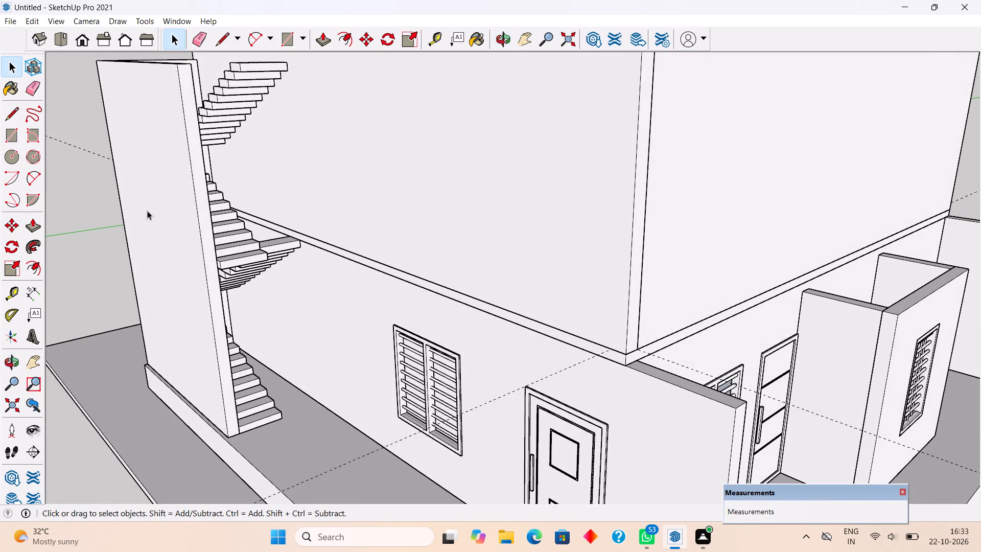
{"action": "scroll", "coordinate": [257, 261], "scroll_direction": "up", "scroll_amount": 4}
{"action": "middle_click_drag", "start_coordinate": [258, 257], "coordinate": [255, 243]}
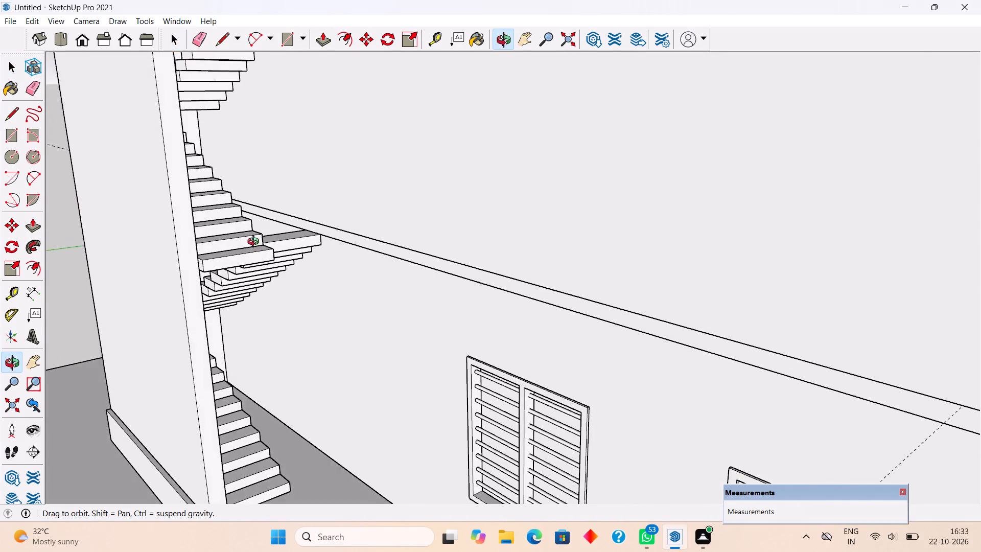
{"action": "middle_click_drag", "start_coordinate": [255, 243], "coordinate": [238, 226]}
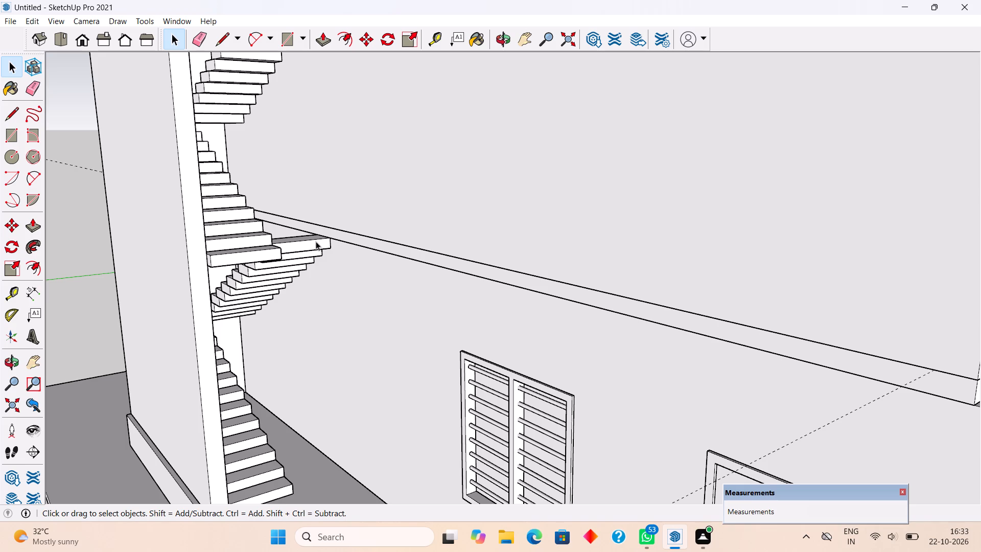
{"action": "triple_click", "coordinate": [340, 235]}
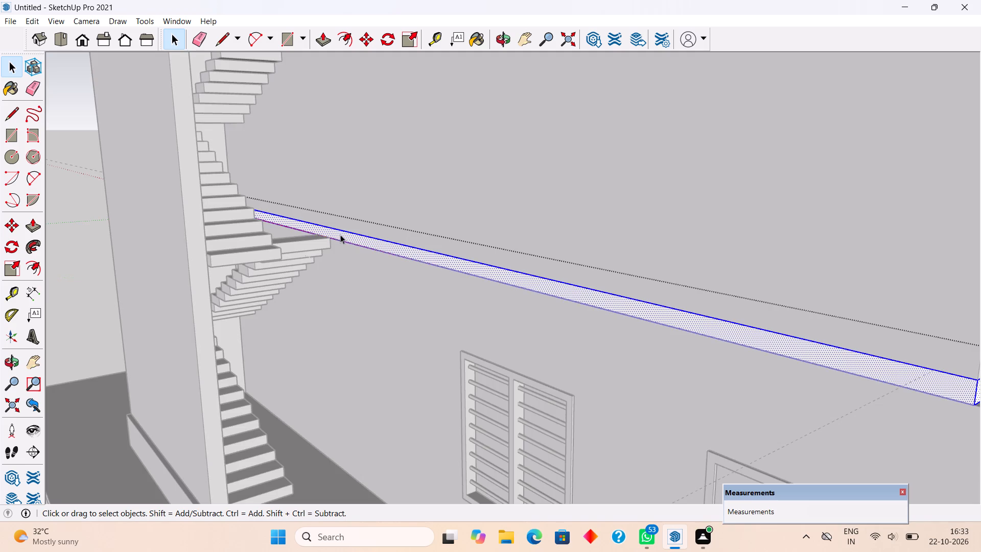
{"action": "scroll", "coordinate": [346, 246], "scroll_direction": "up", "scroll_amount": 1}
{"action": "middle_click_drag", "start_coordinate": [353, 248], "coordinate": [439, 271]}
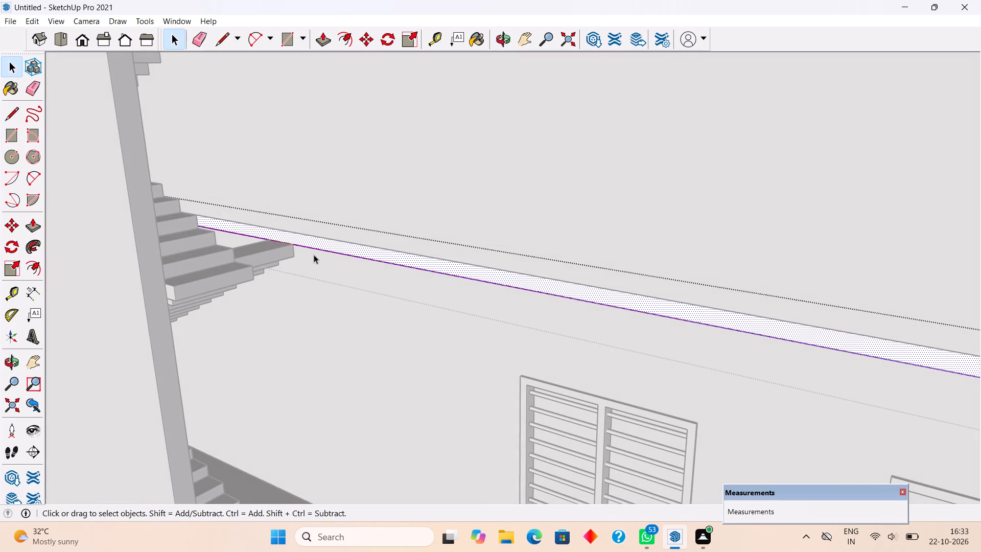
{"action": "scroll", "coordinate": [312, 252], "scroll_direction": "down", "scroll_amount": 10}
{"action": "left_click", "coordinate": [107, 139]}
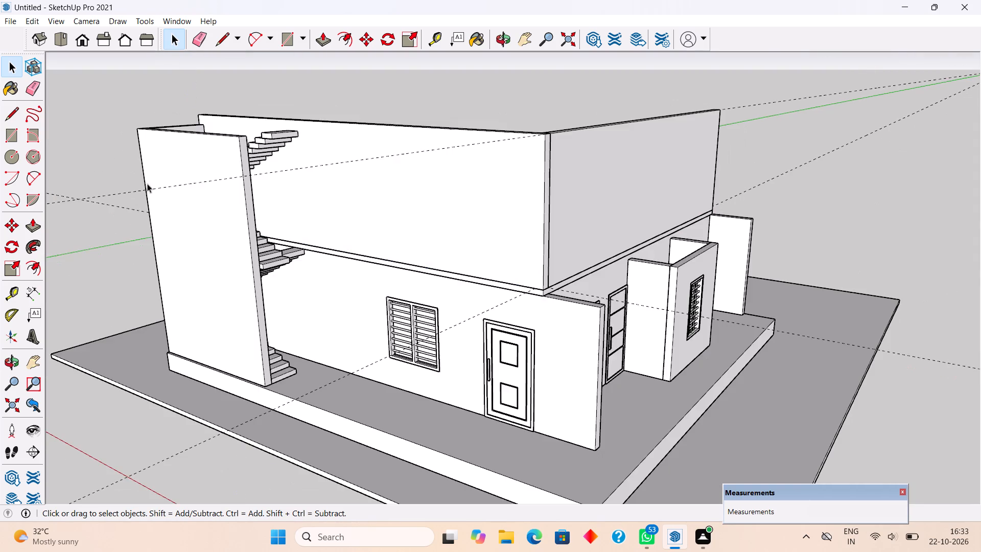
Create four vertical guides on the stair-side wall along both outer frame edges of the ground-floor door and window, extending up the upper wall.
{"action": "middle_click_drag", "start_coordinate": [422, 314], "coordinate": [569, 275]}
{"action": "scroll", "coordinate": [605, 280], "scroll_direction": "up", "scroll_amount": 8}
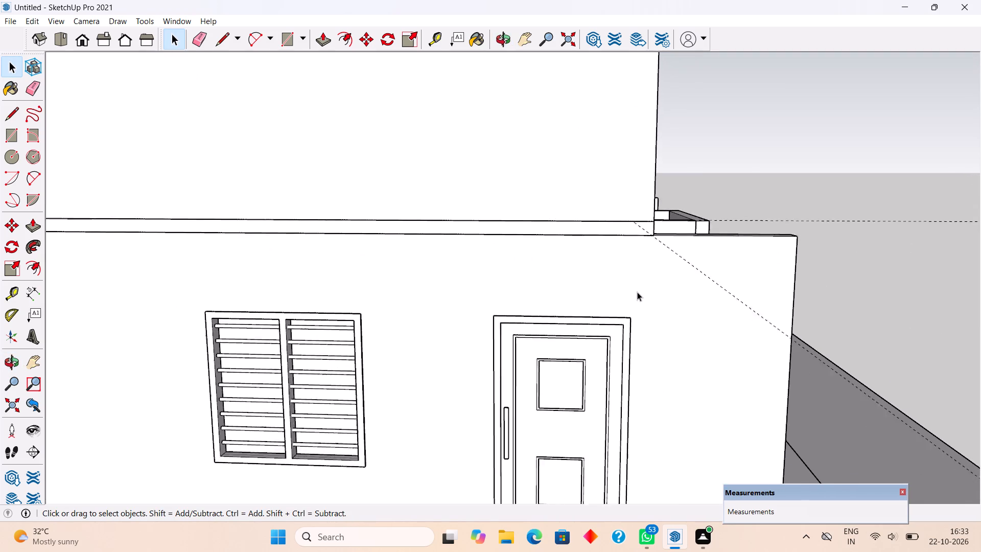
{"action": "scroll", "coordinate": [637, 292], "scroll_direction": "up", "scroll_amount": 1}
{"action": "key", "text": "t"}
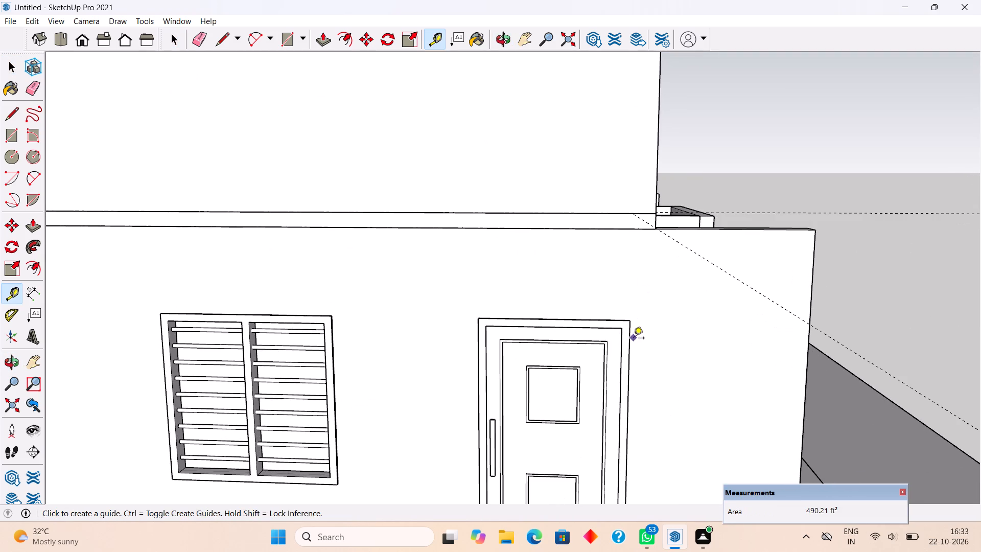
{"action": "double_click", "coordinate": [630, 343]}
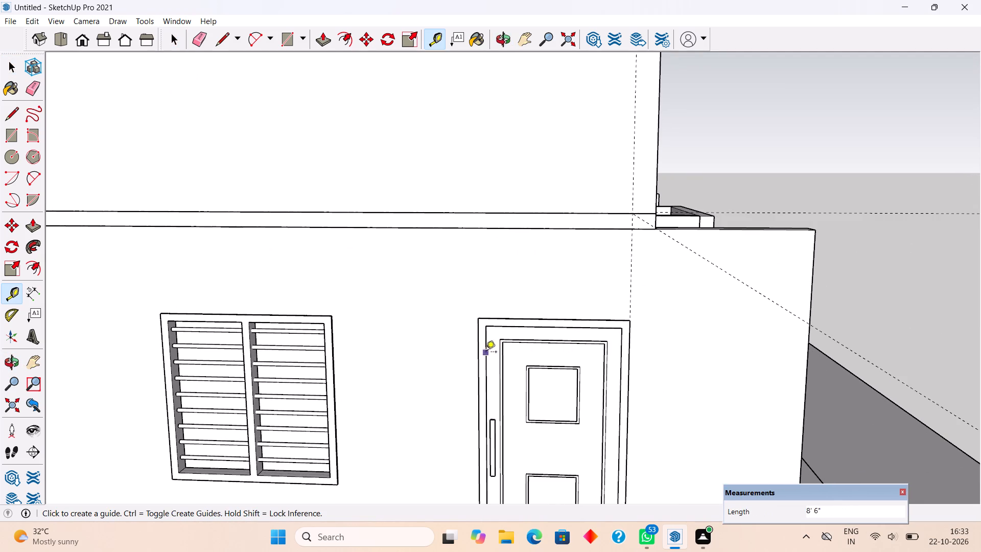
{"action": "double_click", "coordinate": [480, 355]}
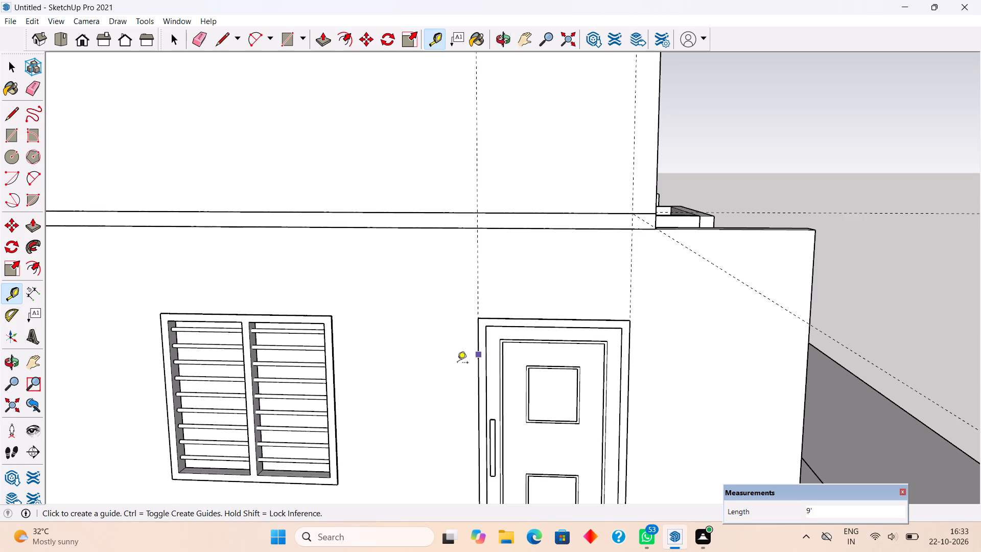
{"action": "double_click", "coordinate": [333, 389]}
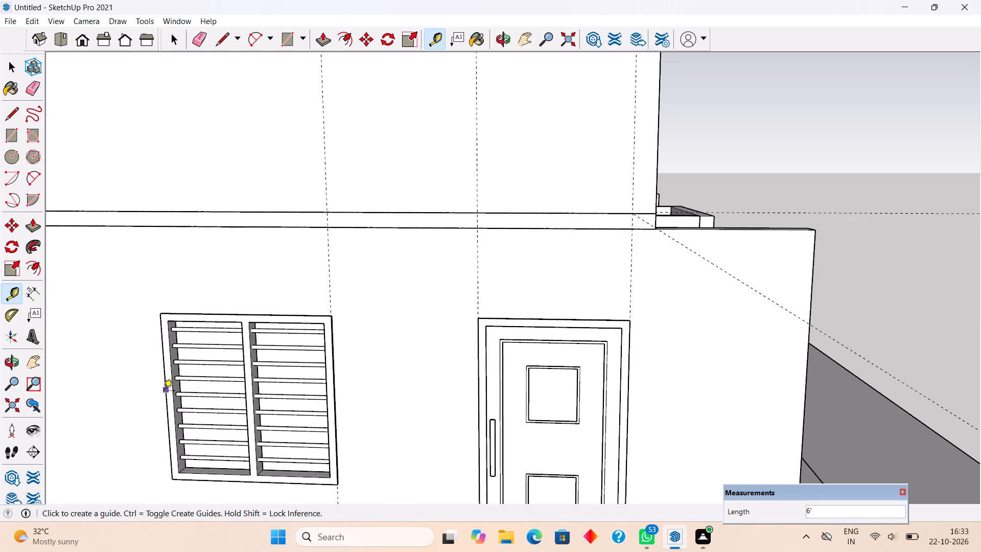
{"action": "double_click", "coordinate": [163, 392]}
Examine the vertical guides and upper-floor walls from the stair side, the front and the opposite side.
{"action": "scroll", "coordinate": [163, 392], "scroll_direction": "down", "scroll_amount": 11}
{"action": "middle_click_drag", "start_coordinate": [252, 370], "coordinate": [375, 371]}
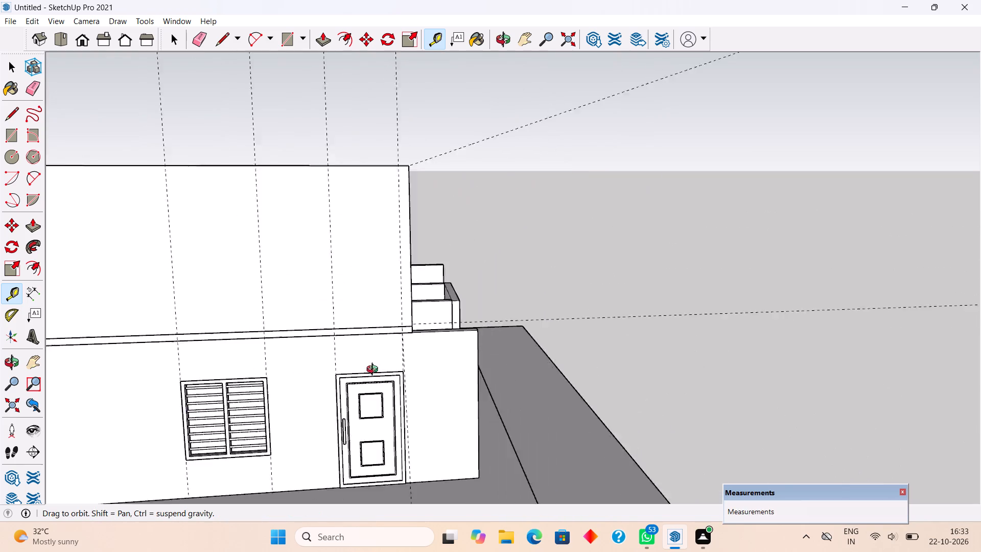
{"action": "middle_click_drag", "start_coordinate": [375, 371], "coordinate": [458, 363]}
{"action": "scroll", "coordinate": [458, 363], "scroll_direction": "down", "scroll_amount": 8}
{"action": "middle_click_drag", "start_coordinate": [620, 310], "coordinate": [451, 330]}
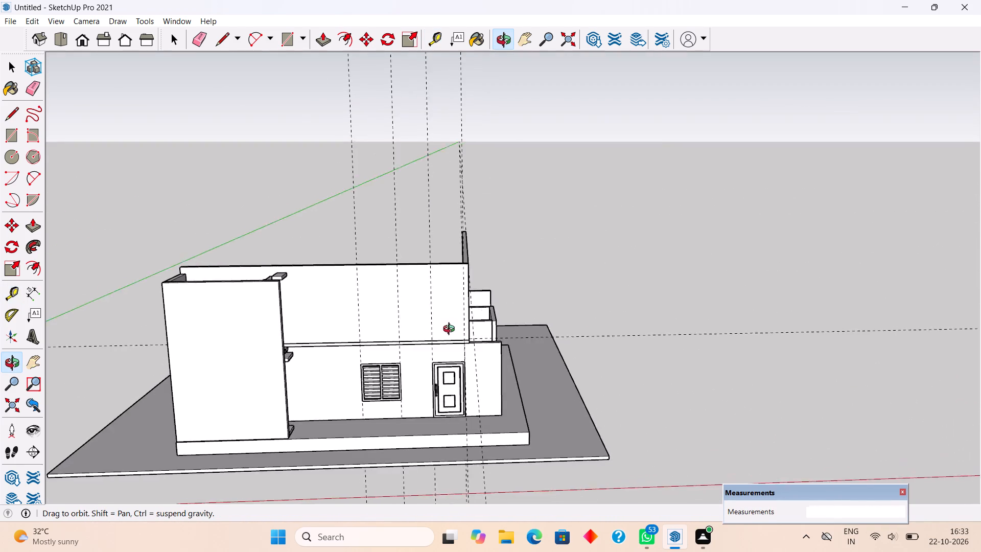
{"action": "middle_click_drag", "start_coordinate": [451, 330], "coordinate": [364, 335]}
{"action": "middle_click_drag", "start_coordinate": [590, 339], "coordinate": [461, 374]}
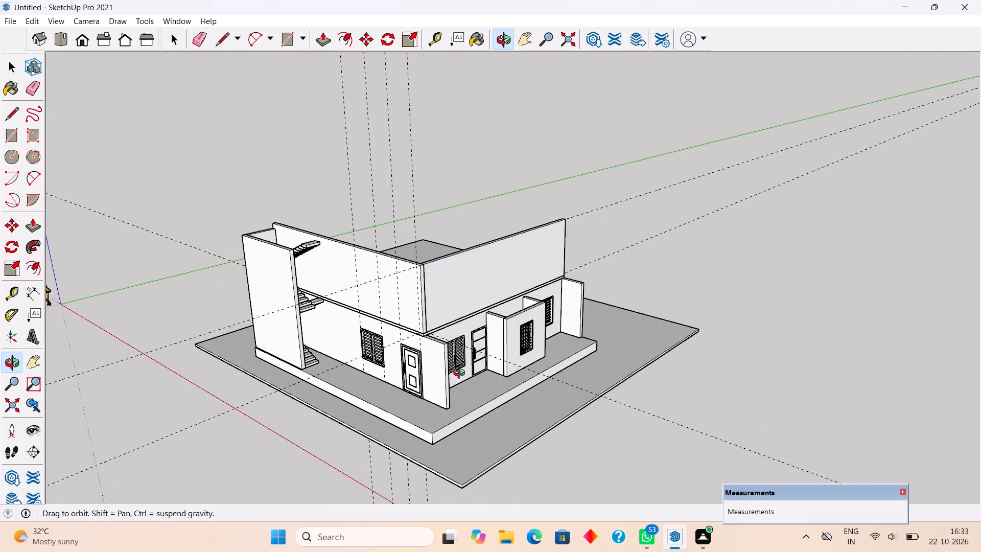
{"action": "middle_click_drag", "start_coordinate": [461, 374], "coordinate": [394, 327]}
{"action": "scroll", "coordinate": [394, 327], "scroll_direction": "down", "scroll_amount": 3}
{"action": "scroll", "coordinate": [618, 316], "scroll_direction": "up", "scroll_amount": 3}
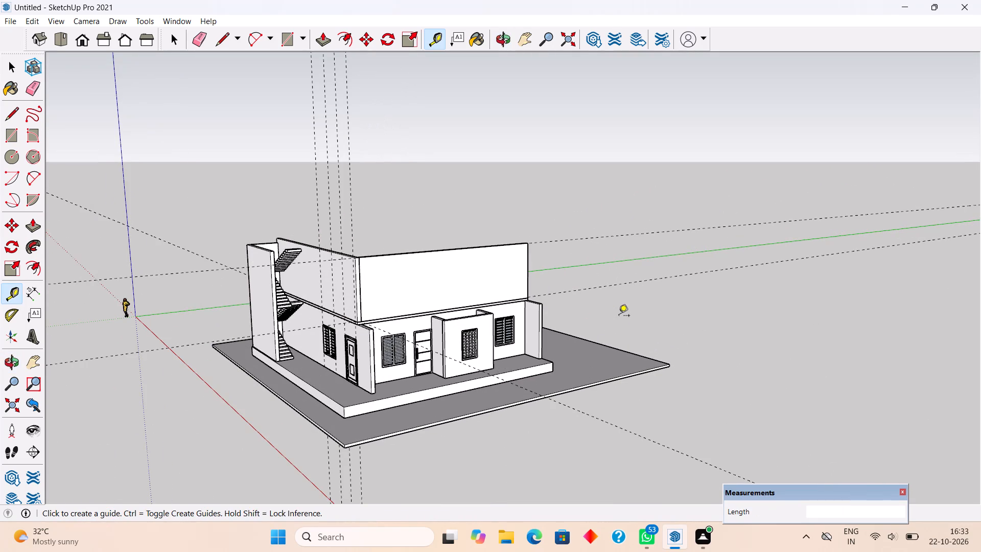
{"action": "key", "text": "space"}
{"action": "middle_click_drag", "start_coordinate": [663, 321], "coordinate": [252, 368]}
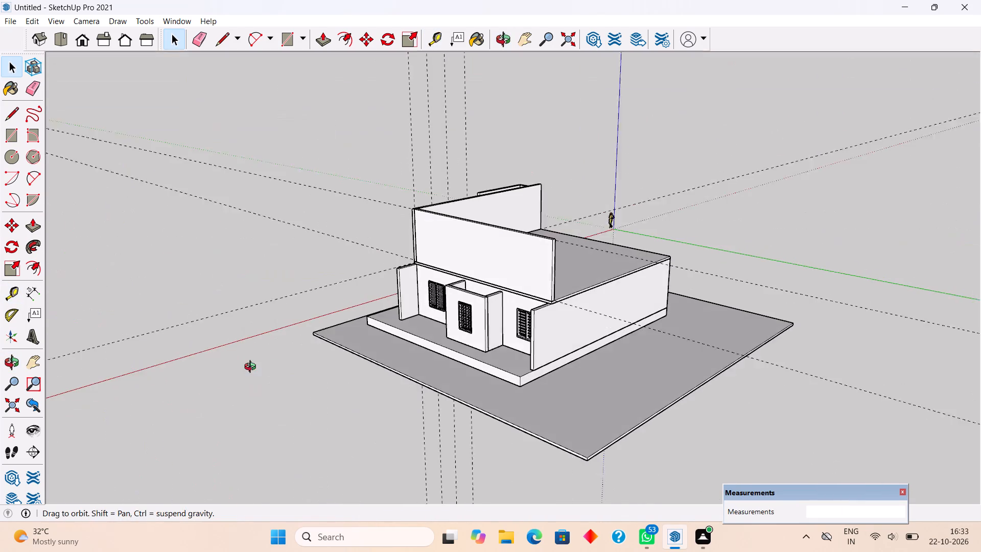
Open the ground slab for editing and Push/Pull its edge face opposite the stairs inward about 17' 4", plus another 2' 4".
{"action": "middle_click_drag", "start_coordinate": [252, 368], "coordinate": [247, 367]}
{"action": "triple_click", "coordinate": [563, 436]}
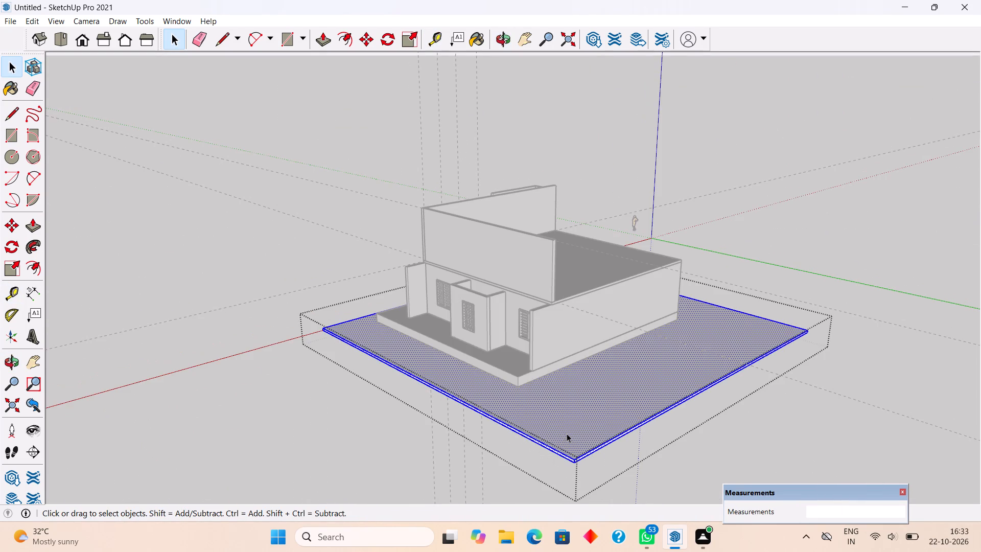
{"action": "key", "text": "p"}
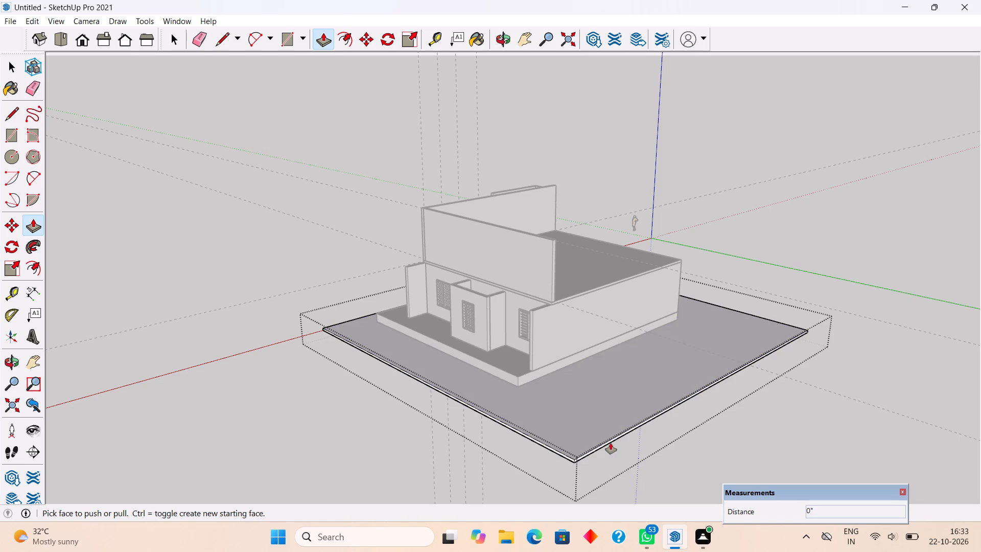
{"action": "left_click", "coordinate": [611, 443]}
{"action": "scroll", "coordinate": [609, 451], "scroll_direction": "up", "scroll_amount": 9}
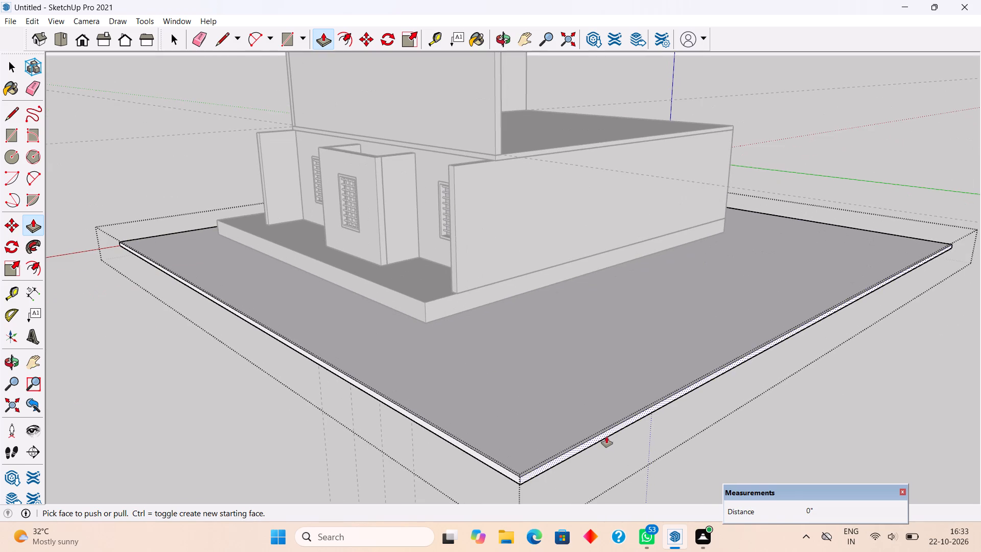
{"action": "left_click", "coordinate": [607, 435]}
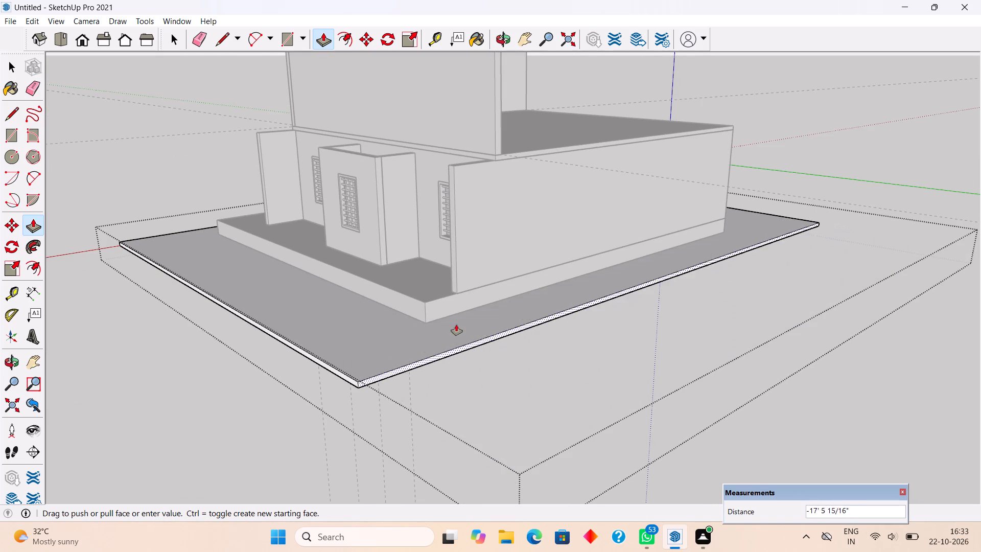
{"action": "scroll", "coordinate": [458, 313], "scroll_direction": "up", "scroll_amount": 3}
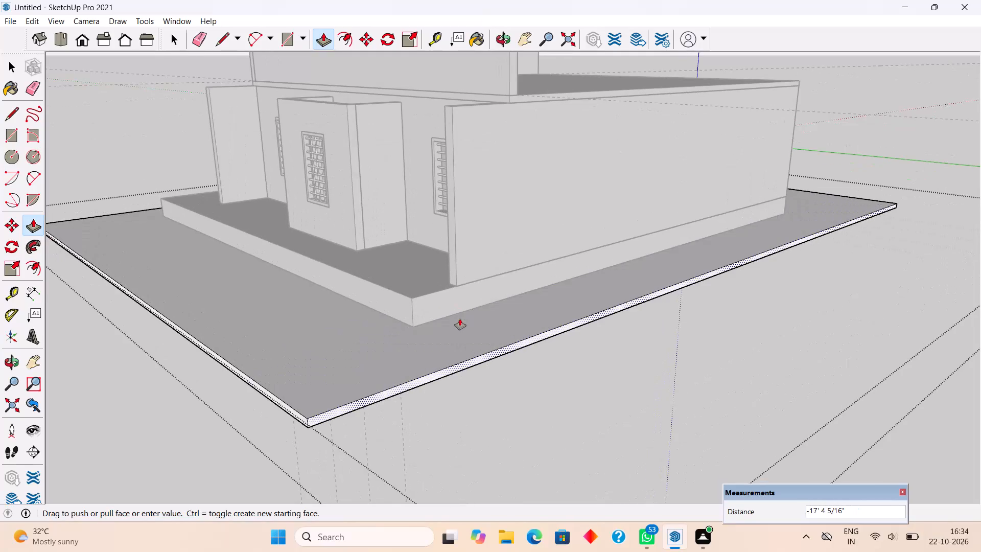
{"action": "left_click", "coordinate": [460, 319]}
{"action": "left_click", "coordinate": [486, 358]}
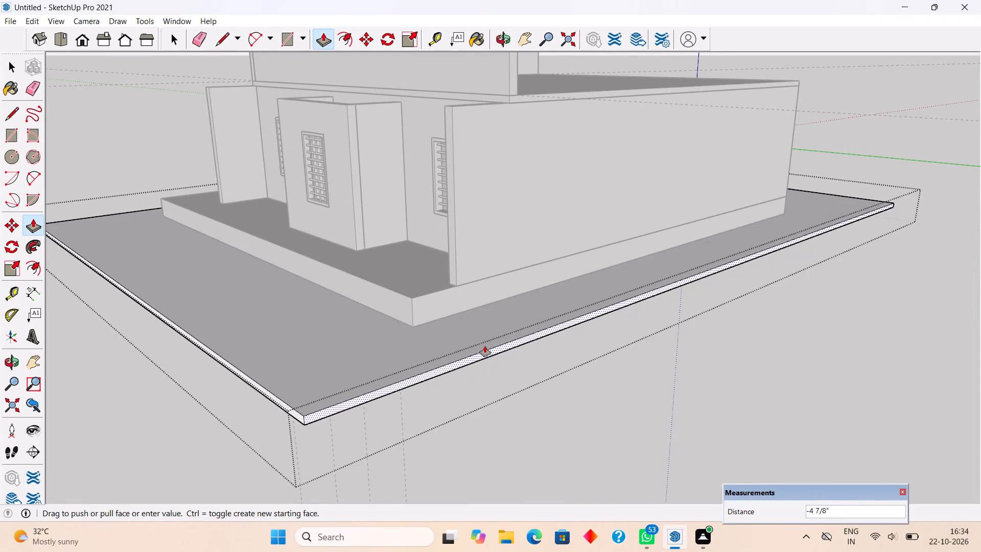
{"action": "left_click", "coordinate": [472, 320]}
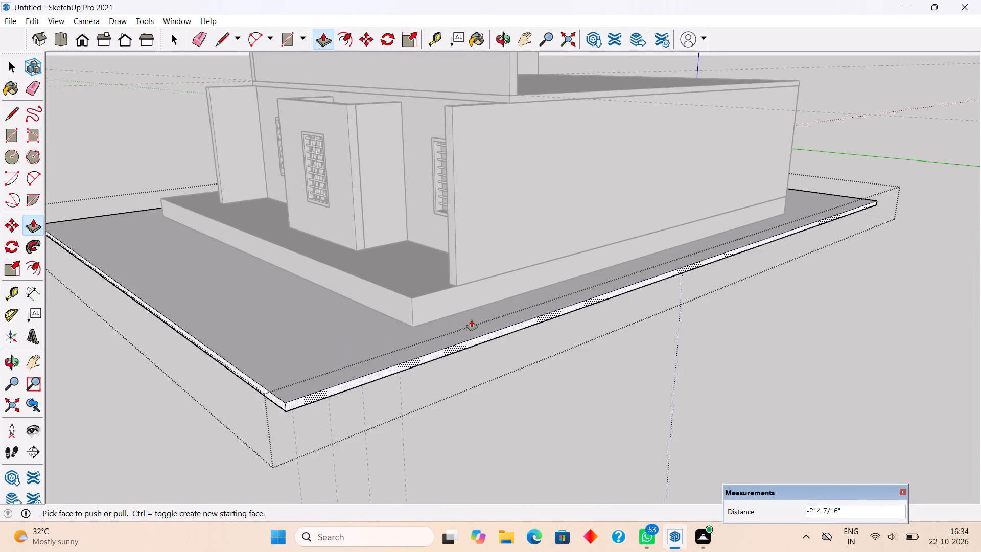
{"action": "scroll", "coordinate": [472, 320], "scroll_direction": "down", "scroll_amount": 5}
{"action": "key", "text": "space"}
{"action": "left_click", "coordinate": [545, 375]}
Examine the ground slab's extent around the house and the stair-side wall with its door, window and vertical guides.
{"action": "middle_click_drag", "start_coordinate": [273, 334], "coordinate": [297, 350]}
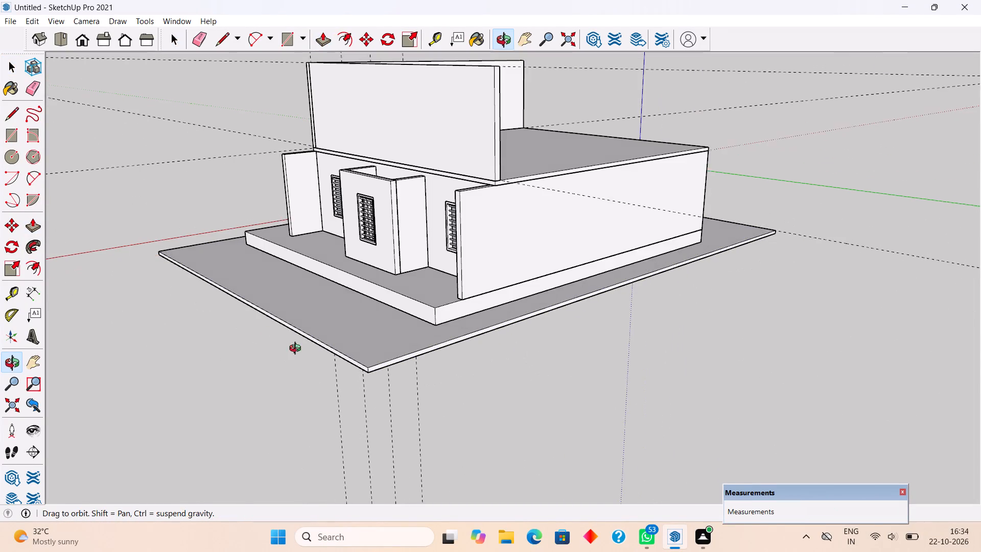
{"action": "middle_click_drag", "start_coordinate": [297, 350], "coordinate": [632, 358]}
{"action": "scroll", "coordinate": [632, 358], "scroll_direction": "down", "scroll_amount": 9}
{"action": "middle_click_drag", "start_coordinate": [538, 356], "coordinate": [786, 305]}
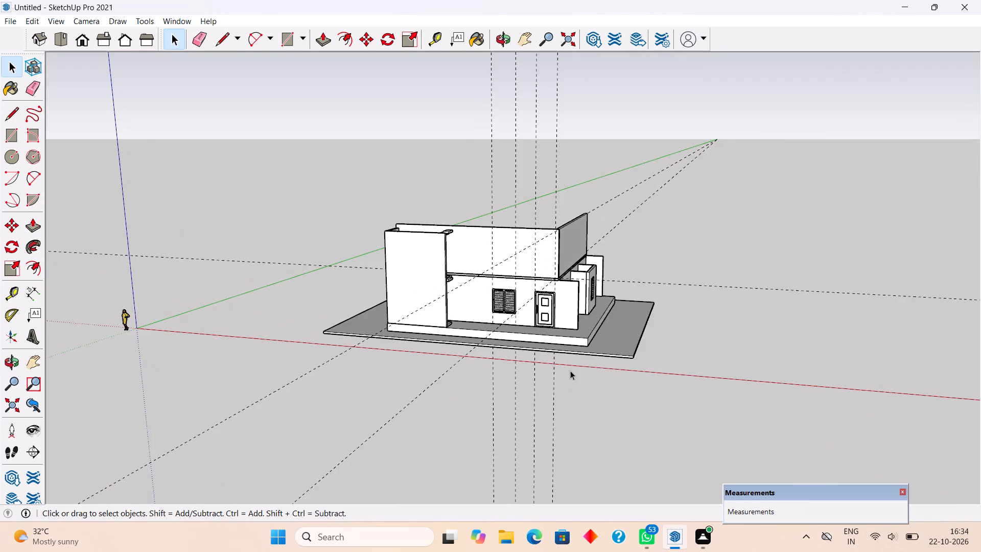
{"action": "middle_click_drag", "start_coordinate": [583, 348], "coordinate": [677, 299]}
{"action": "middle_click_drag", "start_coordinate": [683, 301], "coordinate": [674, 282]}
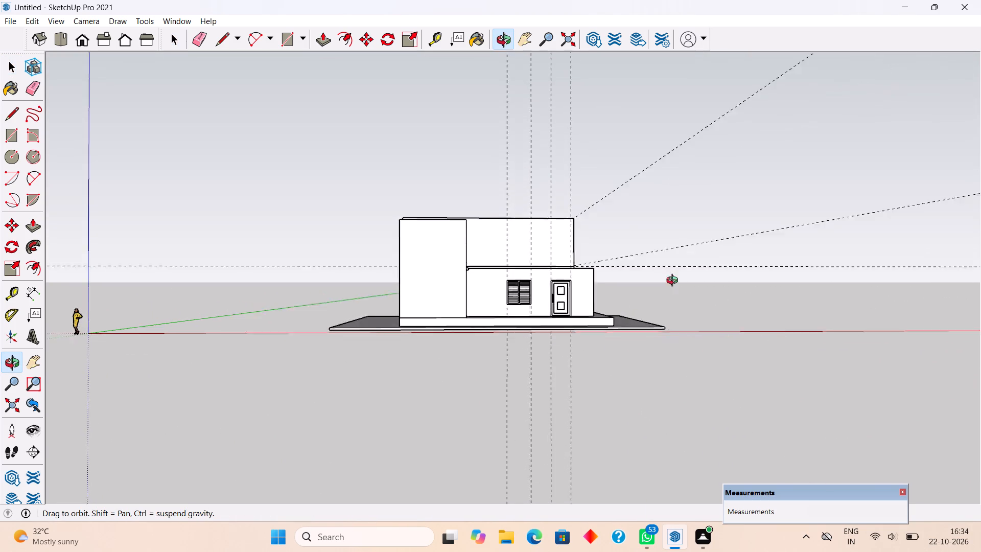
{"action": "middle_click_drag", "start_coordinate": [674, 282], "coordinate": [687, 345]}
{"action": "scroll", "coordinate": [687, 344], "scroll_direction": "up", "scroll_amount": 1}
{"action": "scroll", "coordinate": [592, 264], "scroll_direction": "up", "scroll_amount": 4}
{"action": "scroll", "coordinate": [548, 268], "scroll_direction": "up", "scroll_amount": 3}
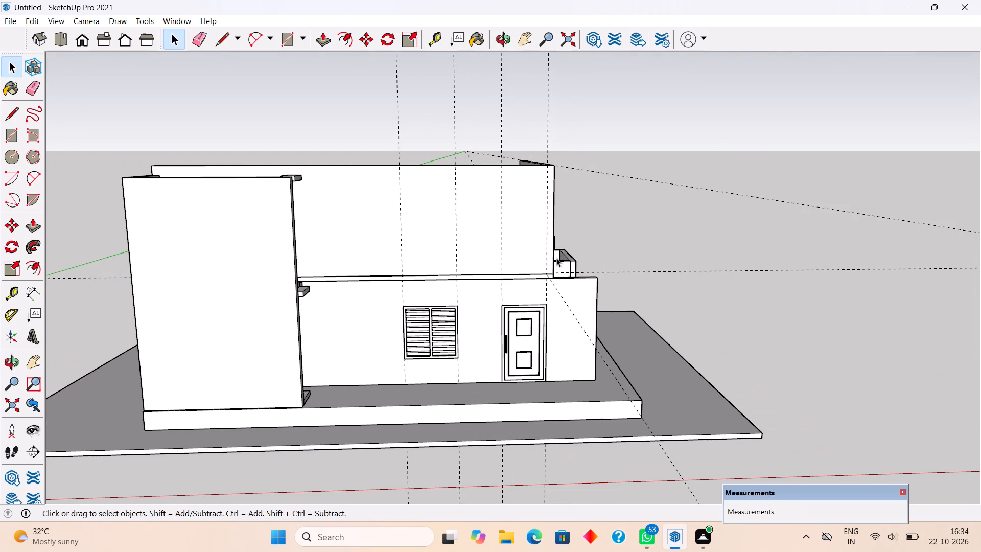
Create two vertical guides along the outer frame edges of the front-wall window farthest from the stairs, extending up the upper wall.
{"action": "middle_click_drag", "start_coordinate": [524, 258], "coordinate": [336, 258]}
{"action": "middle_click_drag", "start_coordinate": [676, 268], "coordinate": [403, 289]}
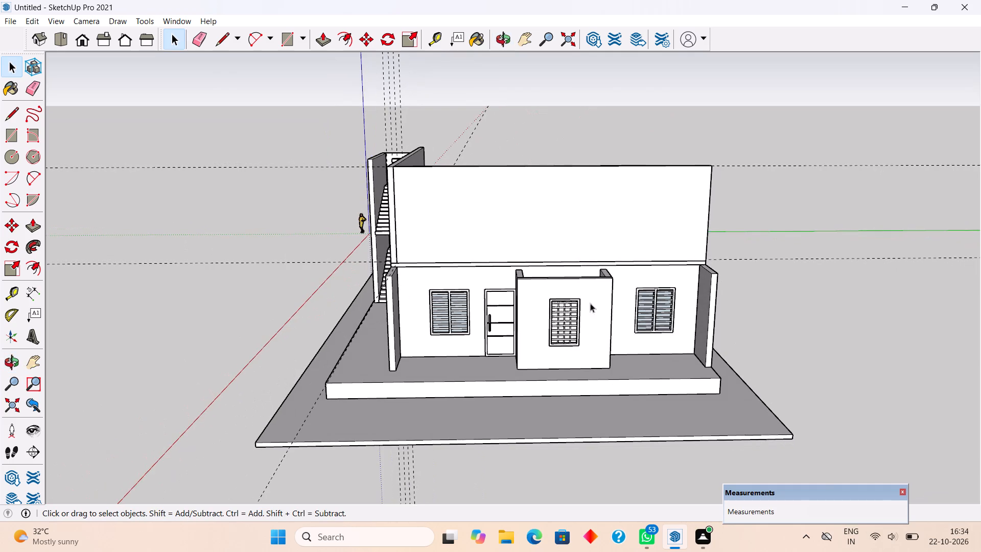
{"action": "scroll", "coordinate": [660, 303], "scroll_direction": "up", "scroll_amount": 5}
{"action": "key", "text": "t"}
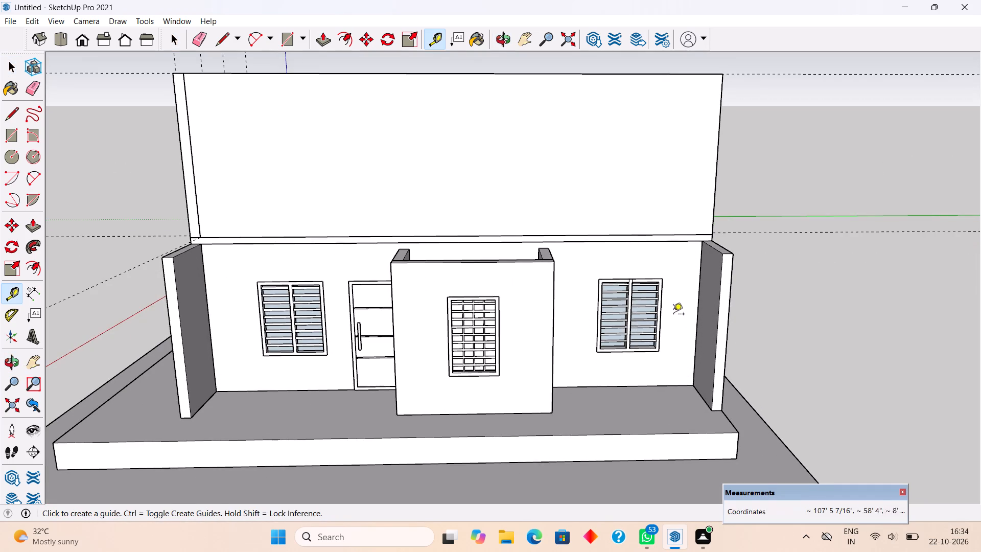
{"action": "scroll", "coordinate": [669, 315], "scroll_direction": "up", "scroll_amount": 4}
{"action": "double_click", "coordinate": [658, 319]}
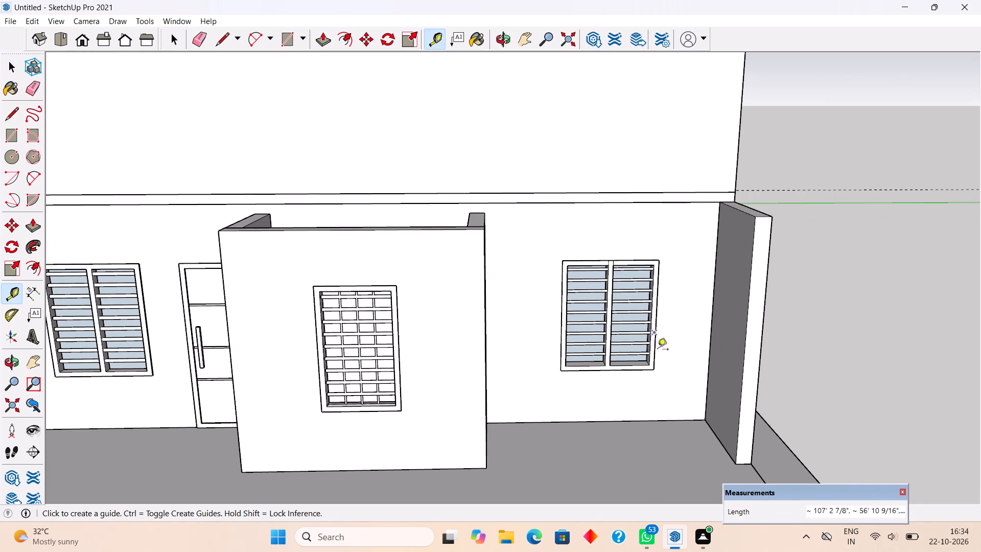
{"action": "key", "text": "t"}
{"action": "scroll", "coordinate": [653, 318], "scroll_direction": "up", "scroll_amount": 5}
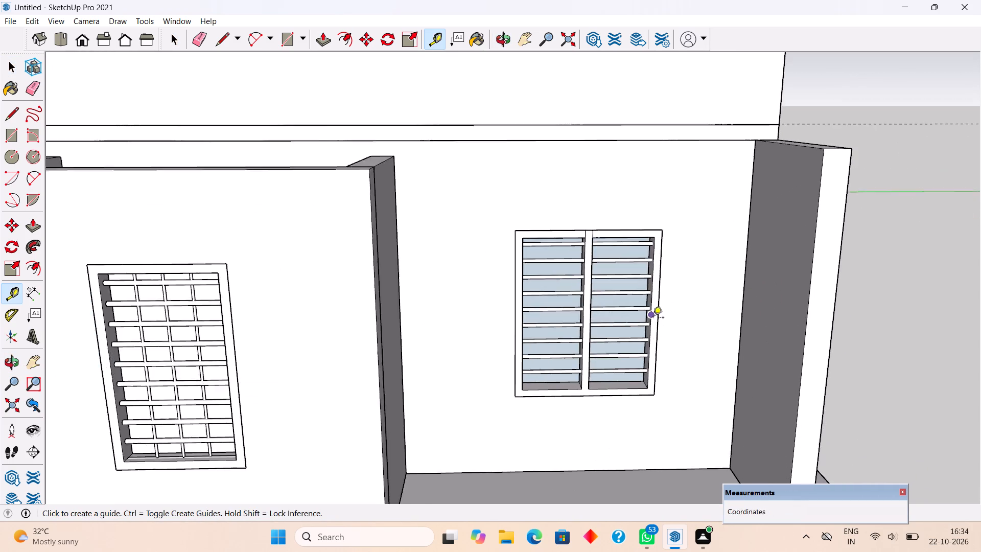
{"action": "scroll", "coordinate": [658, 319], "scroll_direction": "up", "scroll_amount": 4}
{"action": "double_click", "coordinate": [659, 319]}
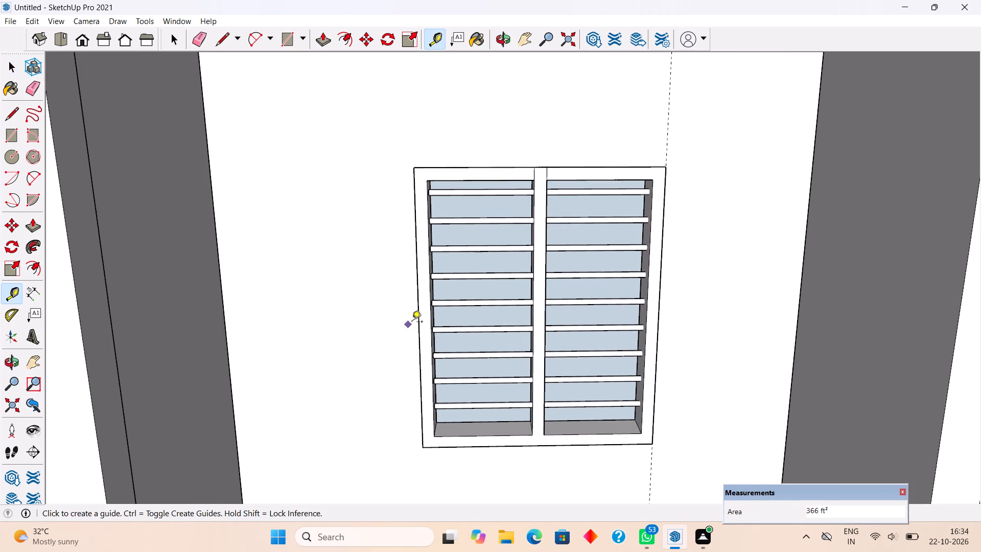
{"action": "left_click", "coordinate": [417, 313]}
{"action": "left_click", "coordinate": [417, 313]}
{"action": "scroll", "coordinate": [417, 313], "scroll_direction": "down", "scroll_amount": 9}
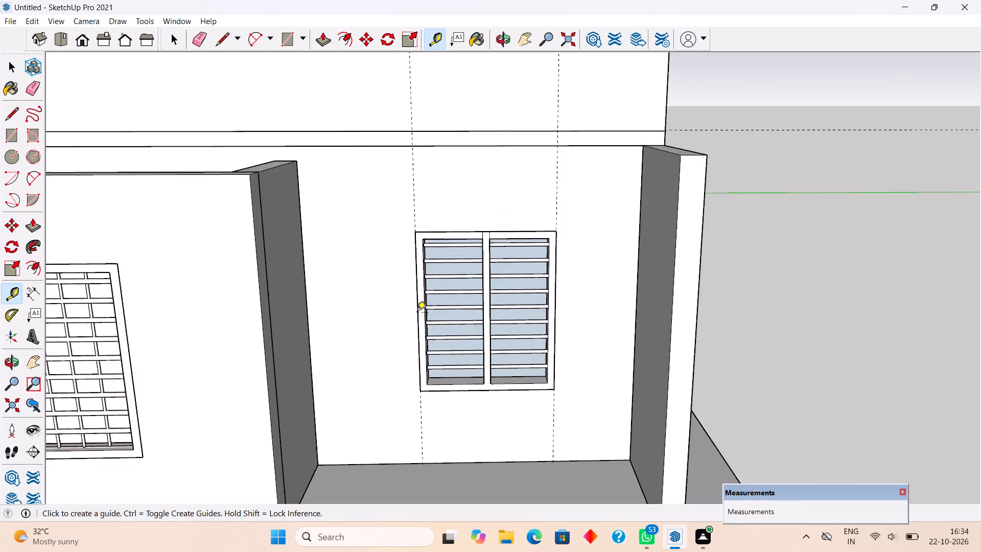
{"action": "scroll", "coordinate": [417, 313], "scroll_direction": "down", "scroll_amount": 7}
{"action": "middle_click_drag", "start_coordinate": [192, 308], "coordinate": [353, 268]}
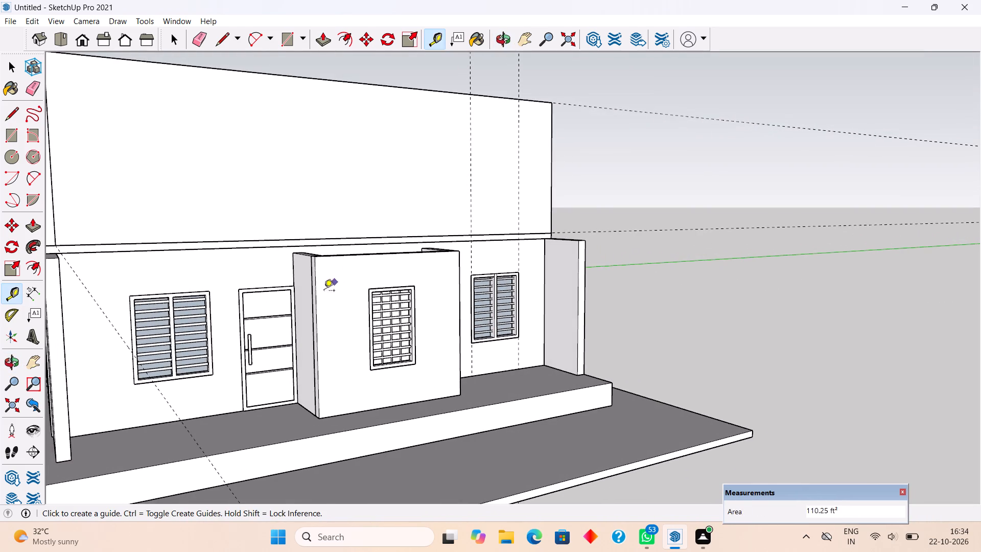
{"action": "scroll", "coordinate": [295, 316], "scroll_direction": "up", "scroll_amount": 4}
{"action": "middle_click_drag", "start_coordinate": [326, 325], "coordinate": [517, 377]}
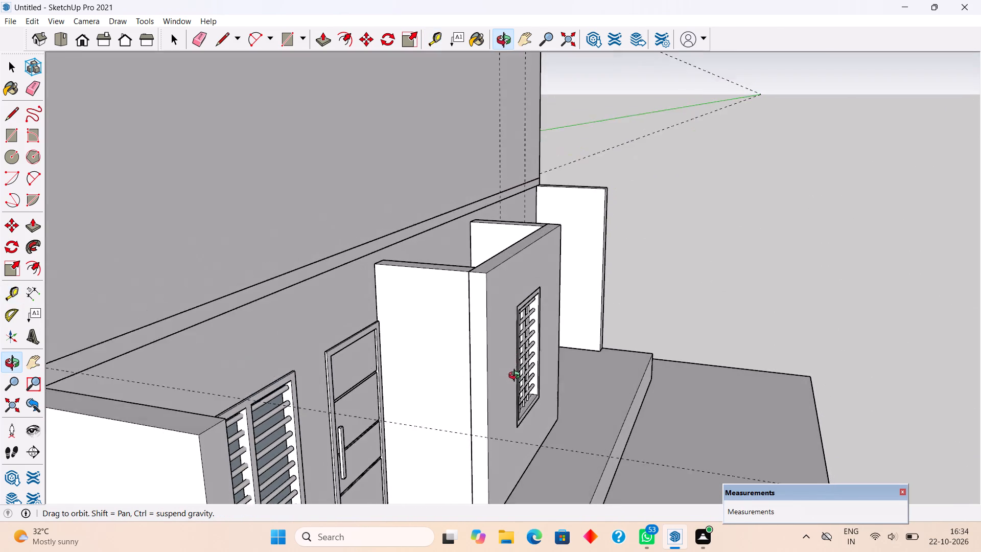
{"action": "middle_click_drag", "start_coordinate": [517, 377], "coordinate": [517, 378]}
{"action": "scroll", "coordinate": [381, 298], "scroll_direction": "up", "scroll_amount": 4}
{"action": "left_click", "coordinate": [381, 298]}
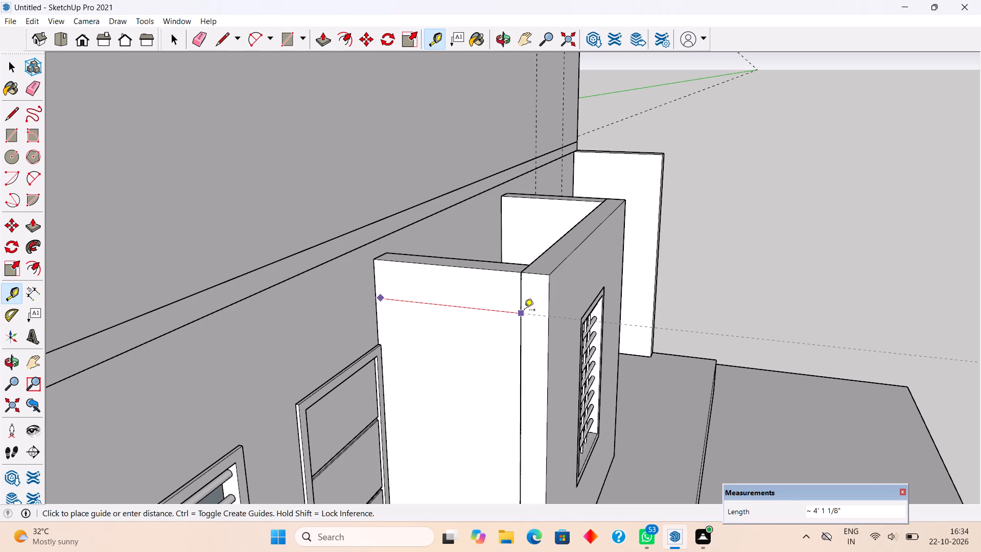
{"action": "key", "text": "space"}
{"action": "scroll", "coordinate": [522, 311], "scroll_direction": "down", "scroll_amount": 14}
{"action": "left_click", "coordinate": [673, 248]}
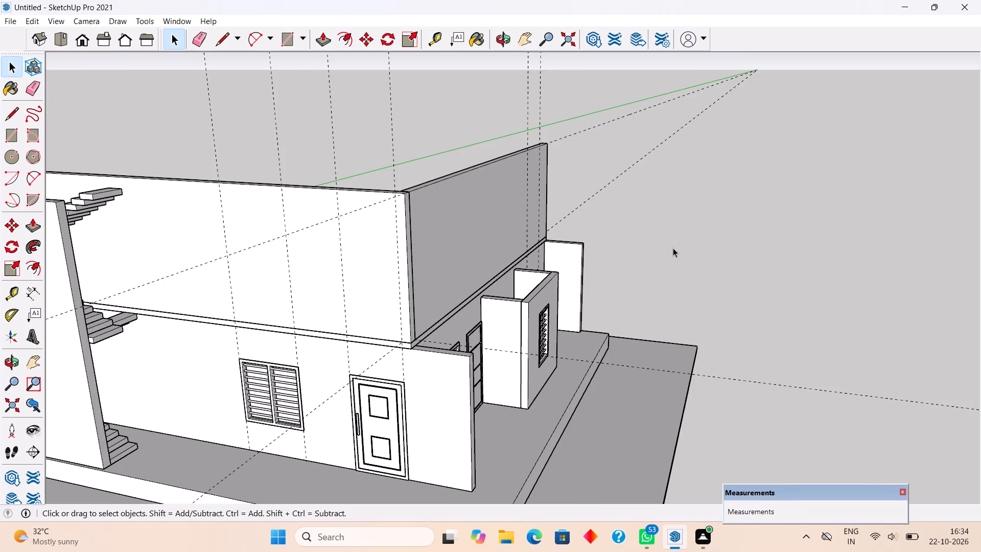
Examine the upper front wall, its window guides and the open floor slab from the front, above and the side opposite the stairs.
{"action": "middle_click_drag", "start_coordinate": [658, 271], "coordinate": [371, 369]}
{"action": "scroll", "coordinate": [560, 255], "scroll_direction": "down", "scroll_amount": 1}
{"action": "scroll", "coordinate": [371, 369], "scroll_direction": "down", "scroll_amount": 3}
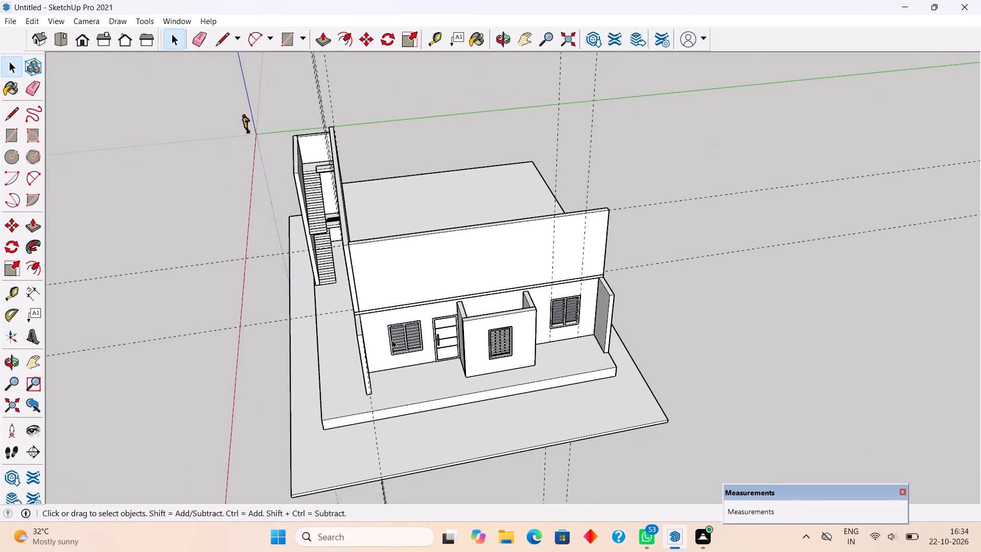
{"action": "scroll", "coordinate": [407, 334], "scroll_direction": "up", "scroll_amount": 4}
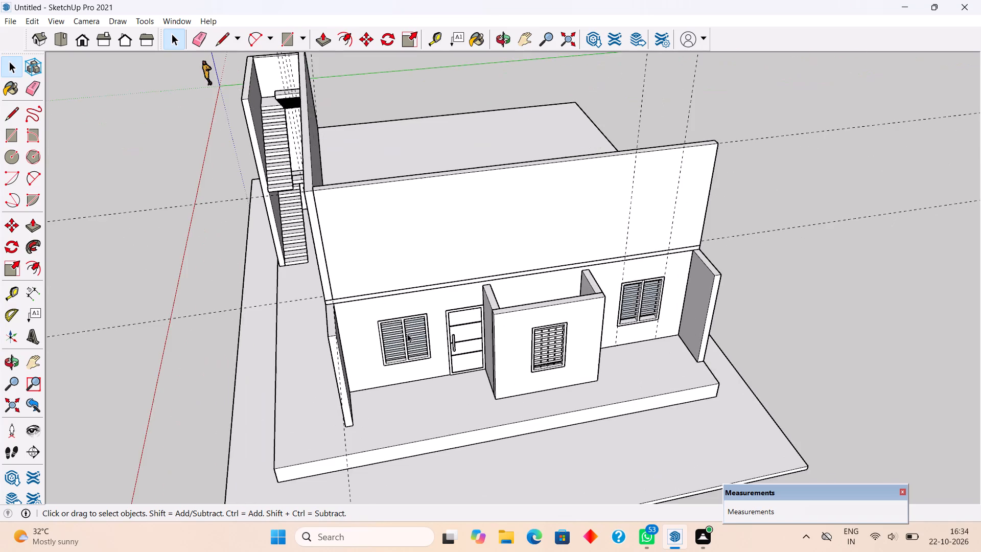
{"action": "scroll", "coordinate": [432, 355], "scroll_direction": "up", "scroll_amount": 1}
{"action": "middle_click_drag", "start_coordinate": [432, 331], "coordinate": [422, 262]}
{"action": "middle_click_drag", "start_coordinate": [643, 278], "coordinate": [470, 268]}
{"action": "middle_click_drag", "start_coordinate": [579, 267], "coordinate": [532, 279]}
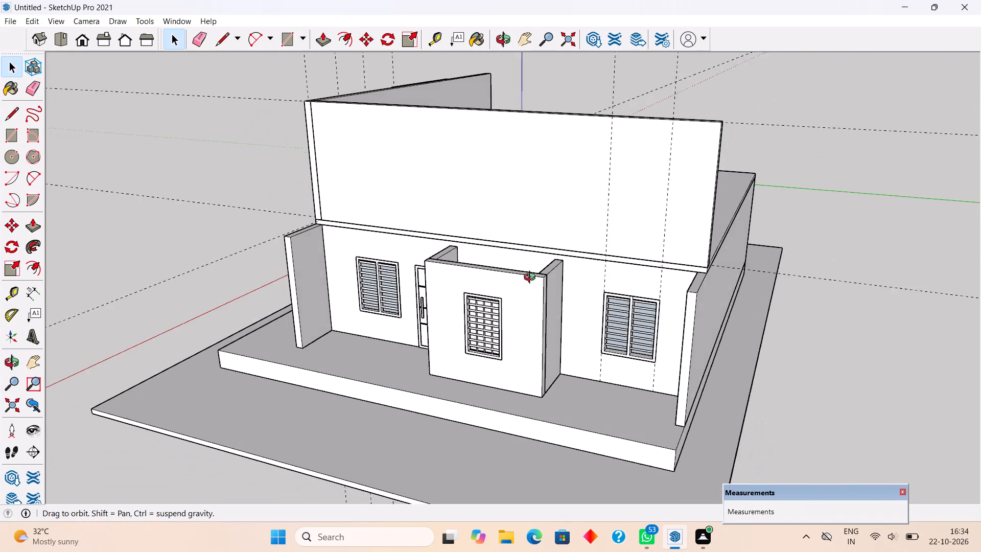
{"action": "middle_click_drag", "start_coordinate": [532, 279], "coordinate": [237, 409]}
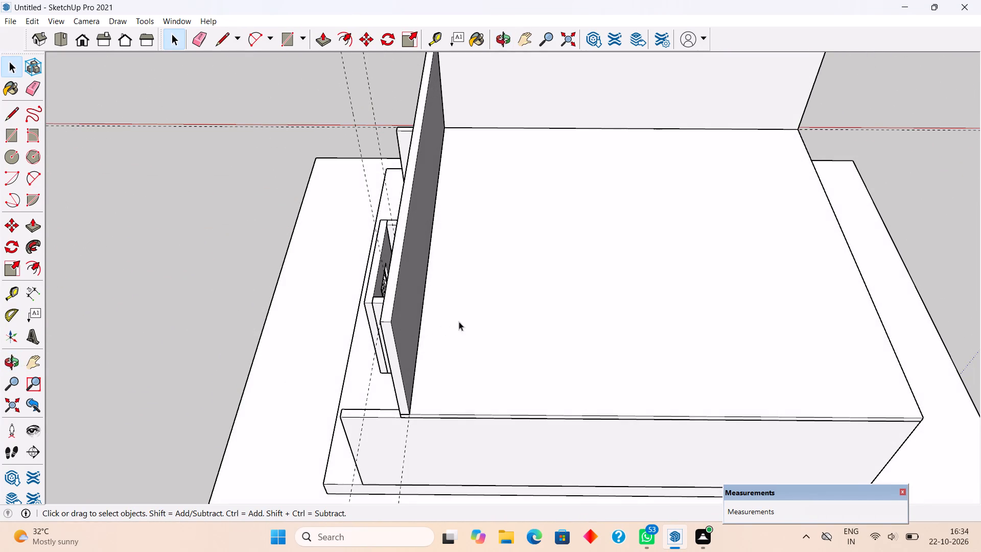
{"action": "middle_click_drag", "start_coordinate": [618, 291], "coordinate": [606, 346]}
{"action": "middle_click_drag", "start_coordinate": [504, 408], "coordinate": [500, 351]}
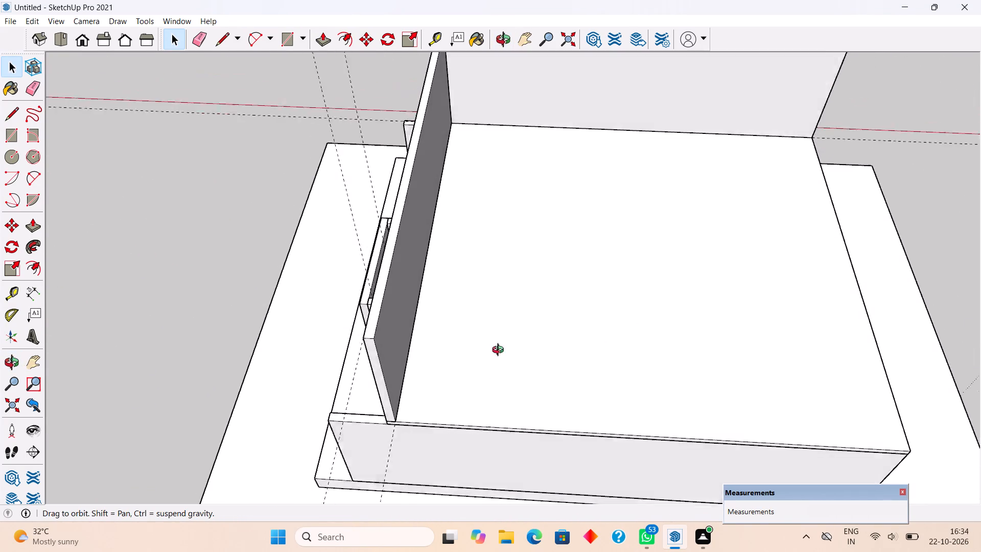
{"action": "middle_click_drag", "start_coordinate": [500, 351], "coordinate": [515, 278]}
{"action": "scroll", "coordinate": [461, 337], "scroll_direction": "up", "scroll_amount": 5}
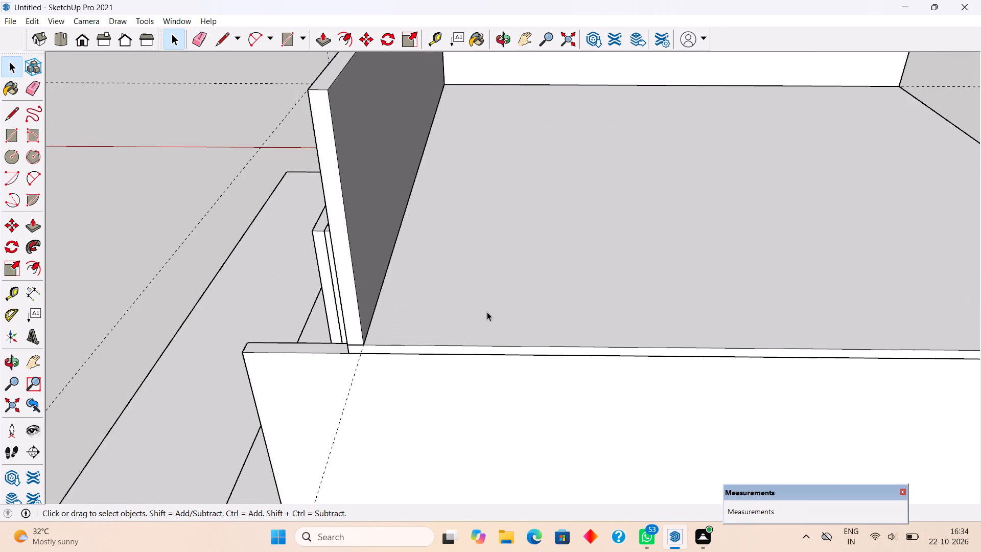
{"action": "middle_click_drag", "start_coordinate": [487, 324], "coordinate": [750, 319]}
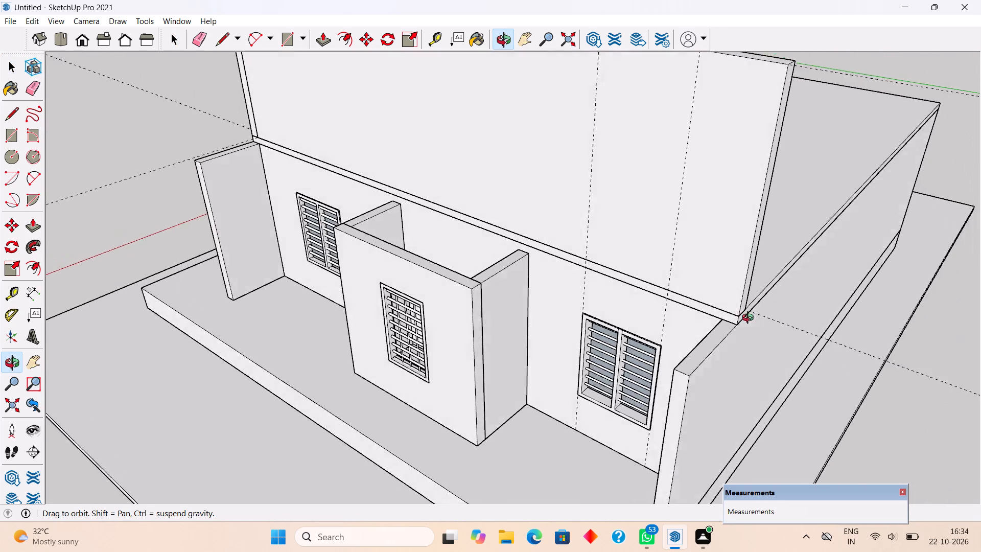
{"action": "middle_click_drag", "start_coordinate": [750, 319], "coordinate": [602, 350]}
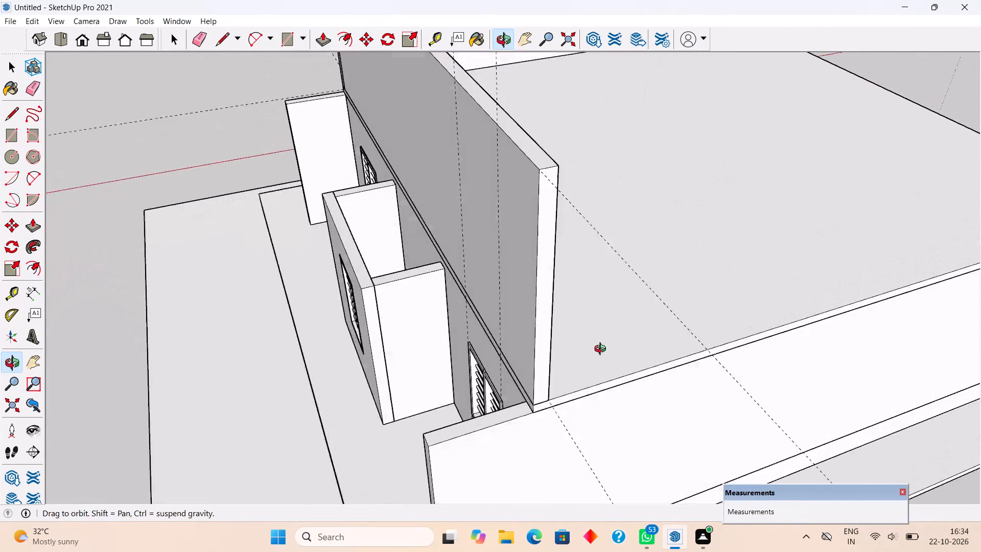
{"action": "middle_click_drag", "start_coordinate": [602, 350], "coordinate": [596, 348]}
Create a guide 9" in from the upper floor slab's edge on the open side opposite the stairs.
{"action": "scroll", "coordinate": [589, 346], "scroll_direction": "down", "scroll_amount": 5}
{"action": "middle_click_drag", "start_coordinate": [582, 348], "coordinate": [547, 390]}
{"action": "scroll", "coordinate": [504, 420], "scroll_direction": "up", "scroll_amount": 1}
{"action": "key", "text": "t"}
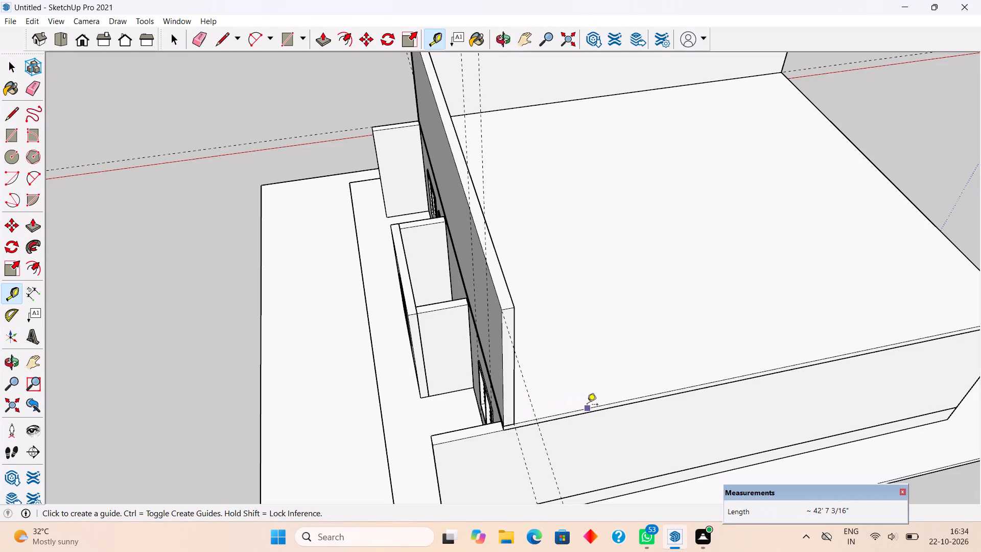
{"action": "left_click", "coordinate": [587, 405]}
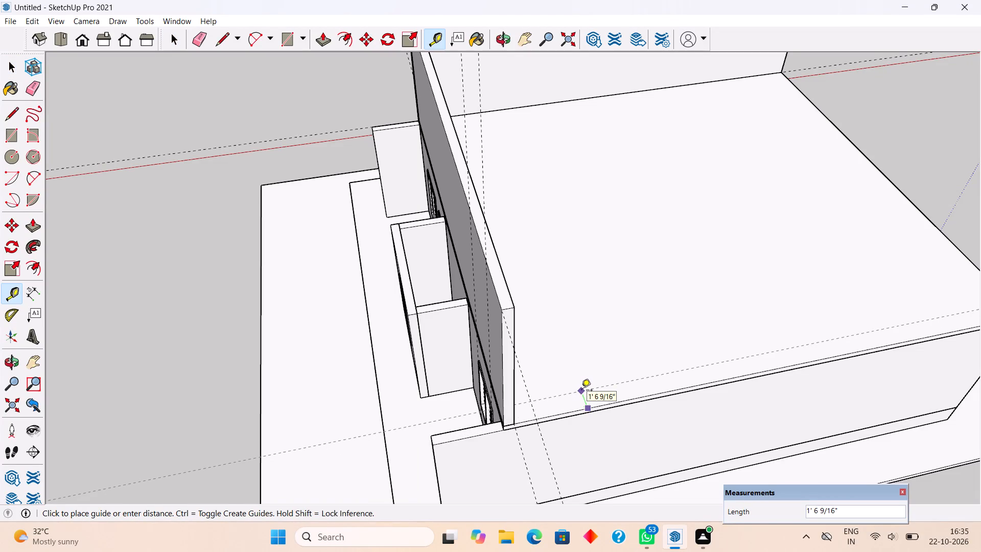
{"action": "type", "text": "9\""}
{"action": "key", "text": "Return"}
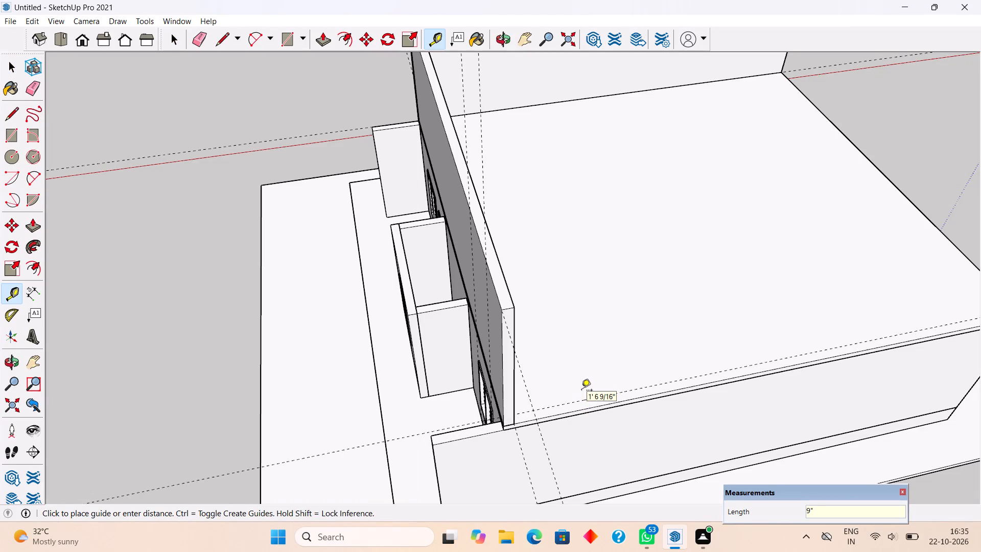
{"action": "key", "text": "space"}
Draw a 9" by about 41' 10" rectangle along the upper slab's edge opposite the stairs, from the front wall to the rear edge.
{"action": "middle_click_drag", "start_coordinate": [558, 393], "coordinate": [408, 440]}
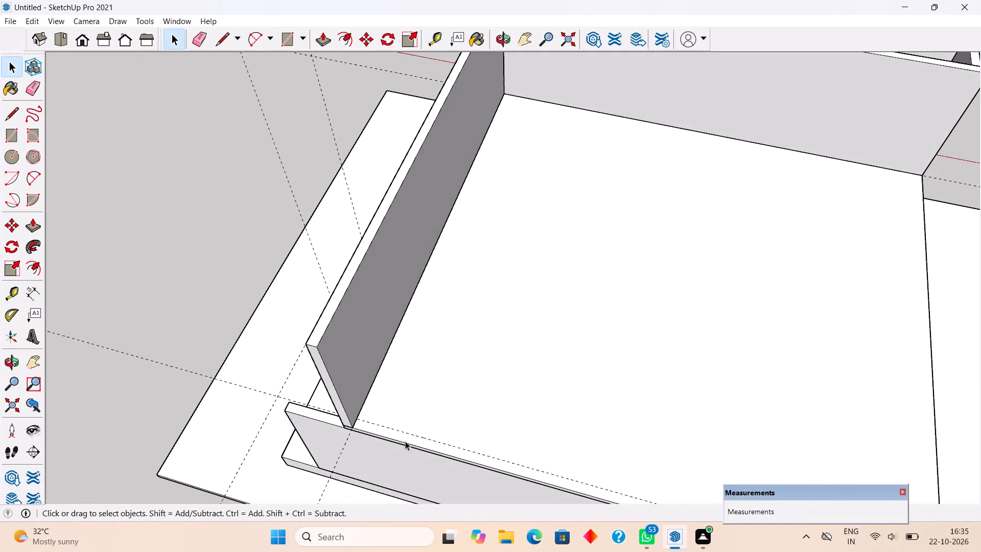
{"action": "key", "text": "r"}
{"action": "left_click", "coordinate": [358, 417]}
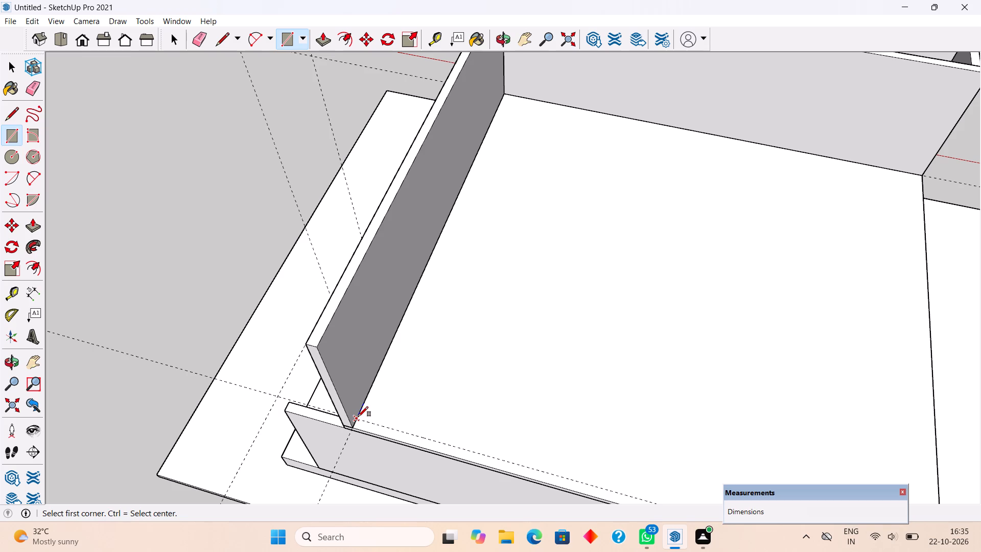
{"action": "scroll", "coordinate": [358, 417], "scroll_direction": "down", "scroll_amount": 14}
{"action": "scroll", "coordinate": [551, 470], "scroll_direction": "up", "scroll_amount": 6}
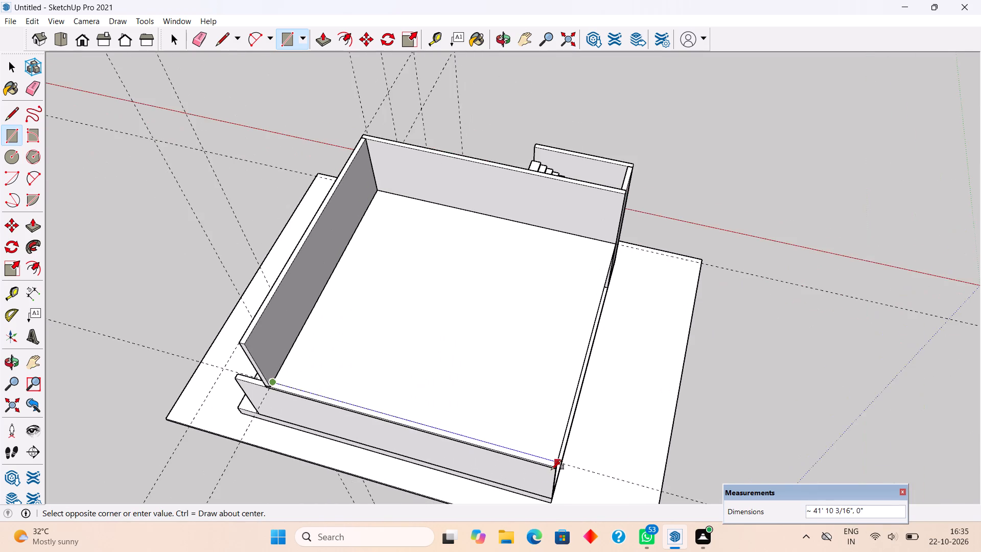
{"action": "scroll", "coordinate": [551, 470], "scroll_direction": "up", "scroll_amount": 12}
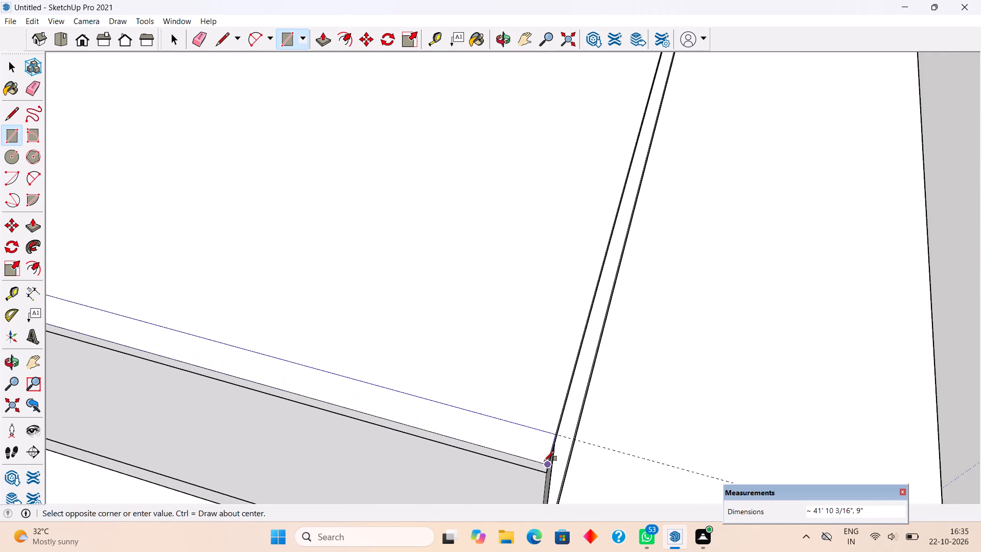
{"action": "left_click", "coordinate": [544, 461]}
Extrude the 9" strip opposite the stairs up 12' and make the resulting upper-floor wall a group.
{"action": "scroll", "coordinate": [540, 462], "scroll_direction": "down", "scroll_amount": 9}
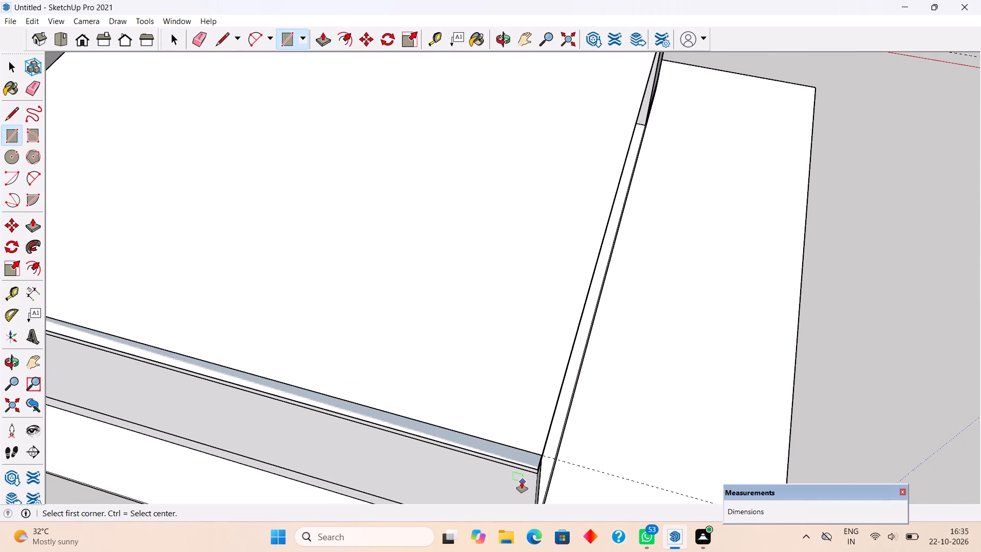
{"action": "key", "text": "p"}
{"action": "left_click", "coordinate": [518, 451]}
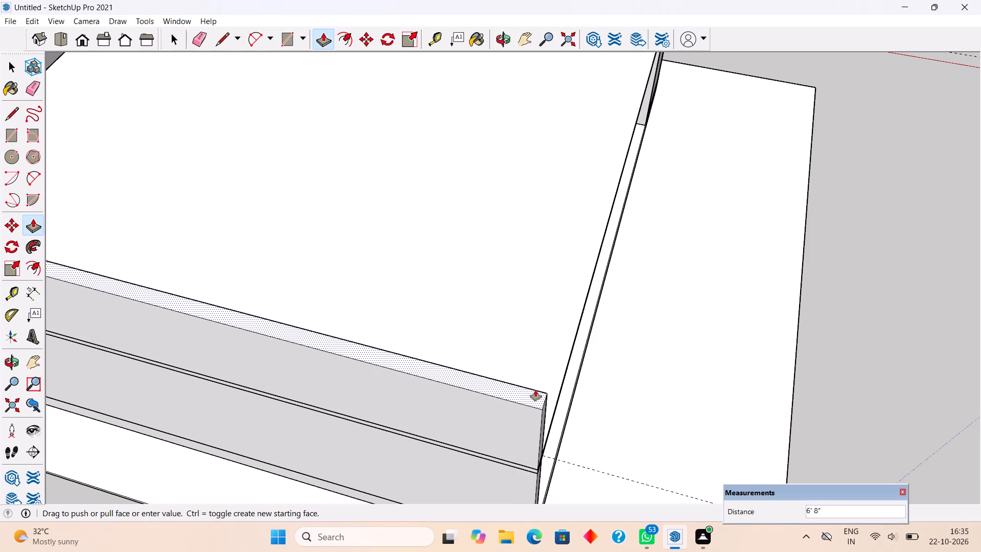
{"action": "type", "text": "12'"}
{"action": "key", "text": "Return"}
{"action": "key", "text": "space"}
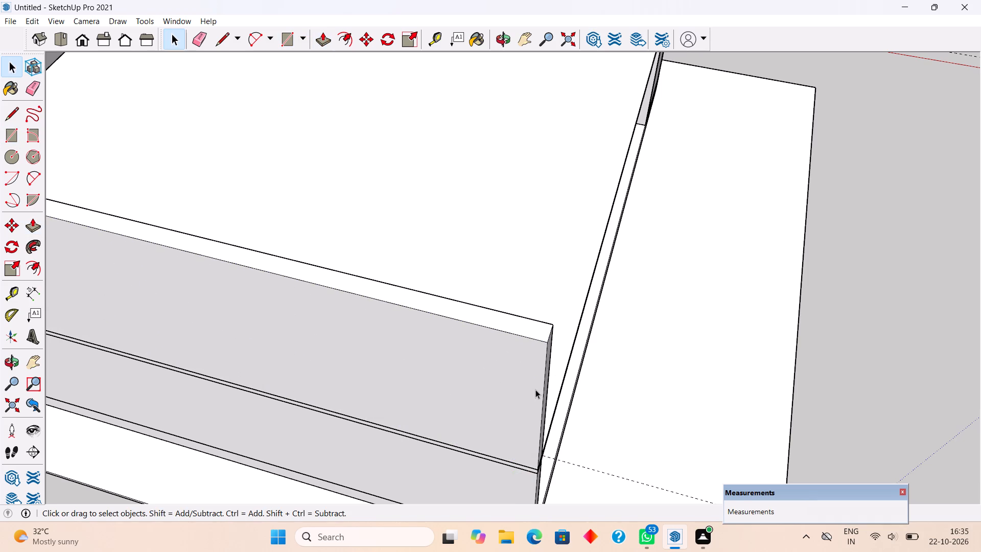
{"action": "triple_click", "coordinate": [535, 389]}
{"action": "right_click", "coordinate": [535, 389]}
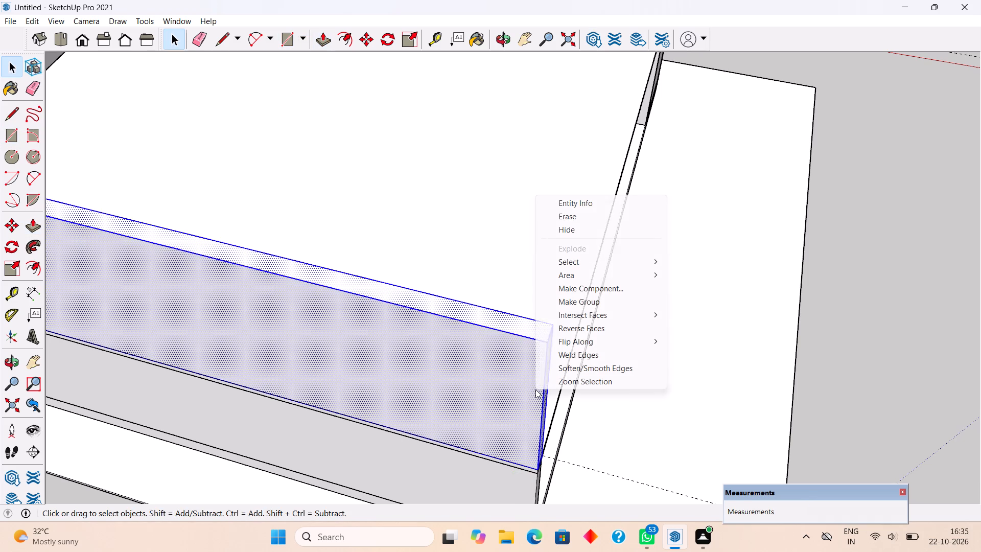
{"action": "left_click", "coordinate": [574, 300]}
{"action": "left_click", "coordinate": [849, 336]}
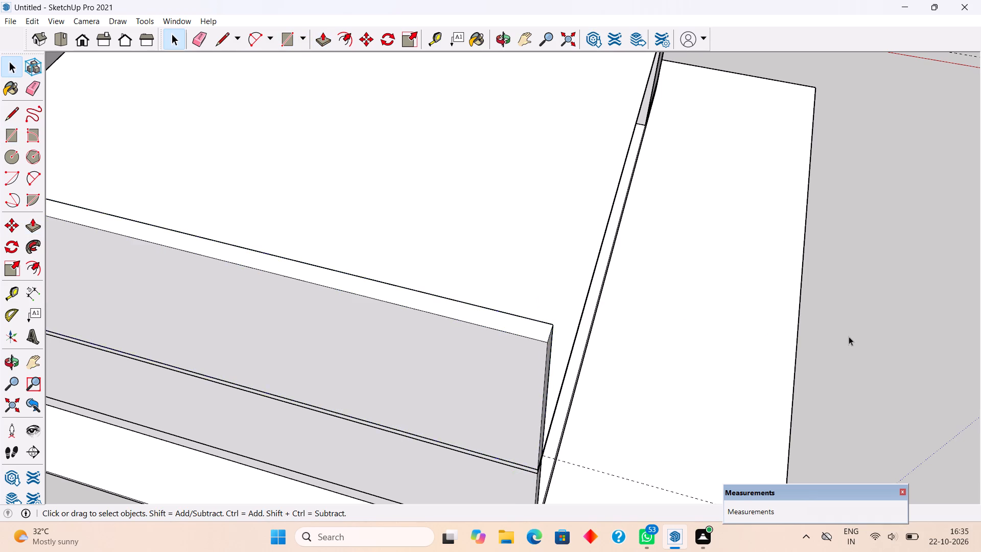
Create a guide 9" in from the plinth's edge on the open rear side of the ground floor.
{"action": "middle_click_drag", "start_coordinate": [838, 336], "coordinate": [610, 380]}
{"action": "scroll", "coordinate": [610, 380], "scroll_direction": "down", "scroll_amount": 8}
{"action": "middle_click_drag", "start_coordinate": [662, 369], "coordinate": [657, 340]}
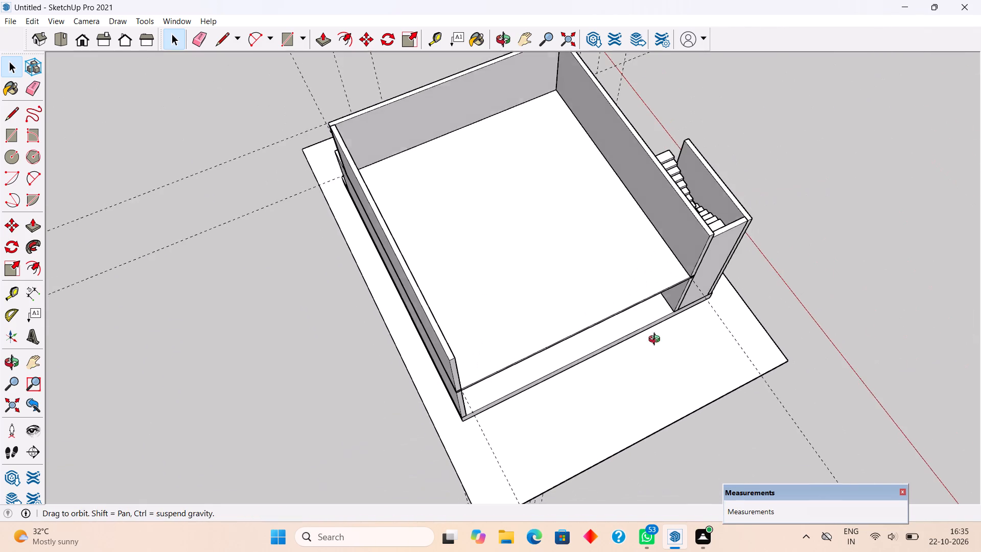
{"action": "middle_click_drag", "start_coordinate": [657, 340], "coordinate": [628, 213]}
{"action": "scroll", "coordinate": [643, 271], "scroll_direction": "up", "scroll_amount": 3}
{"action": "middle_click_drag", "start_coordinate": [638, 313], "coordinate": [523, 326]}
{"action": "scroll", "coordinate": [518, 327], "scroll_direction": "up", "scroll_amount": 2}
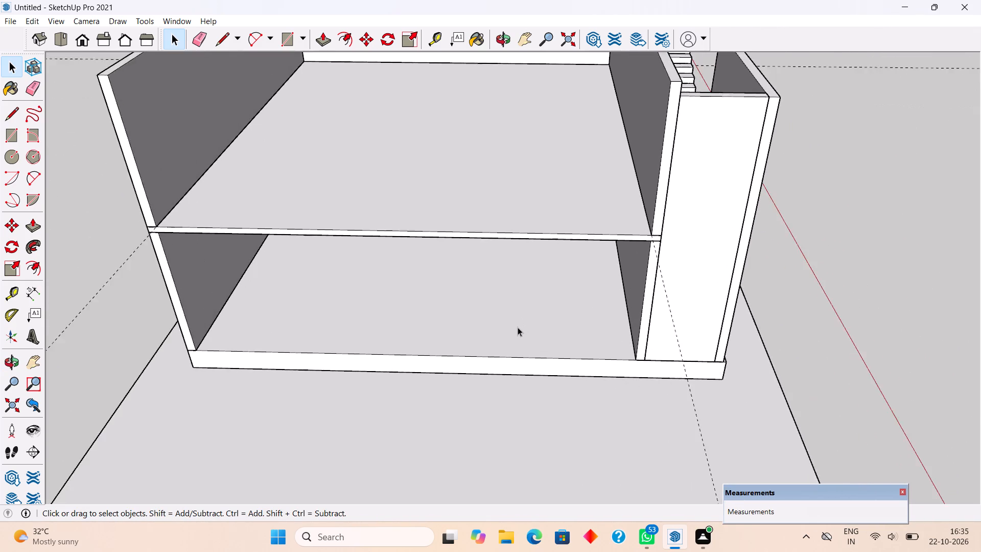
{"action": "scroll", "coordinate": [518, 327], "scroll_direction": "up", "scroll_amount": 2}
{"action": "key", "text": "t"}
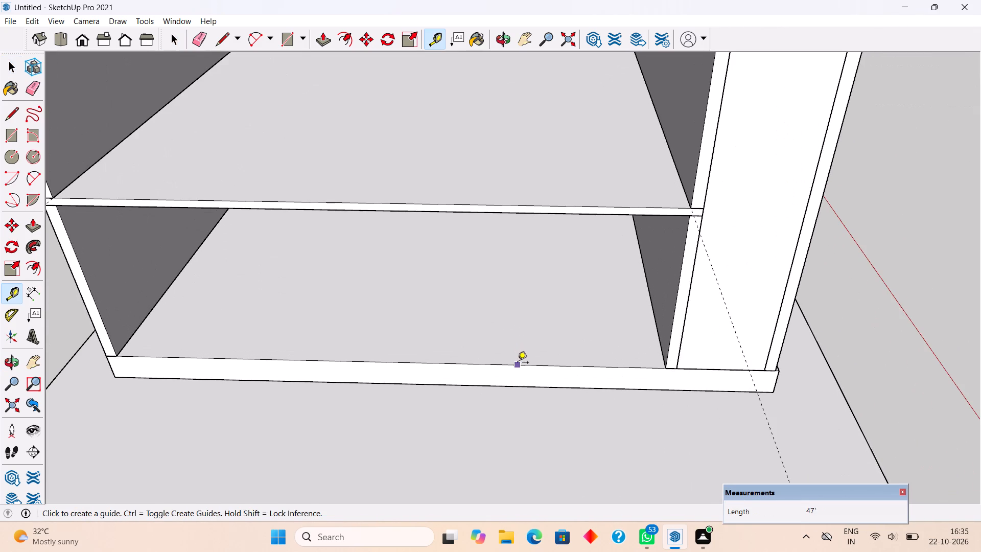
{"action": "left_click", "coordinate": [518, 363]}
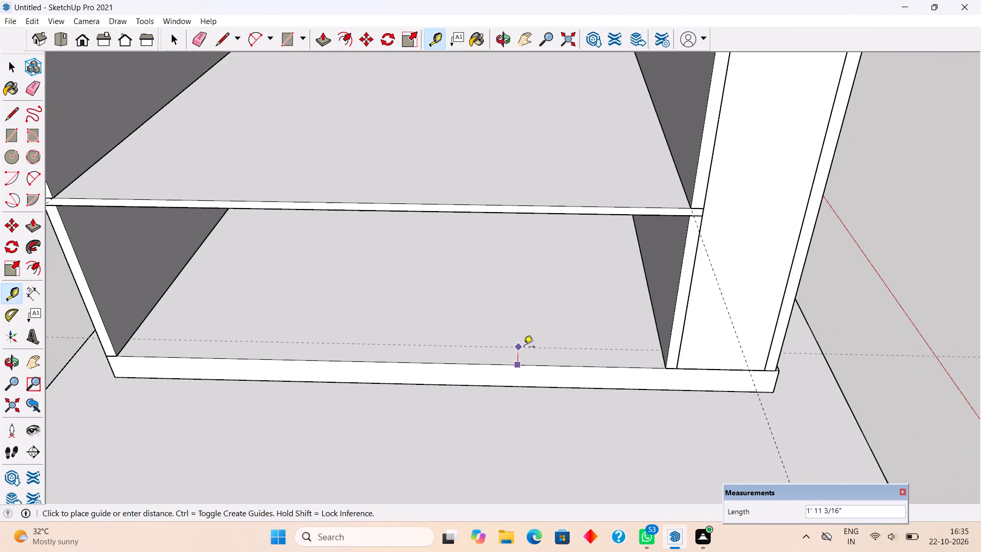
{"action": "type", "text": "9\""}
{"action": "key", "text": "Return"}
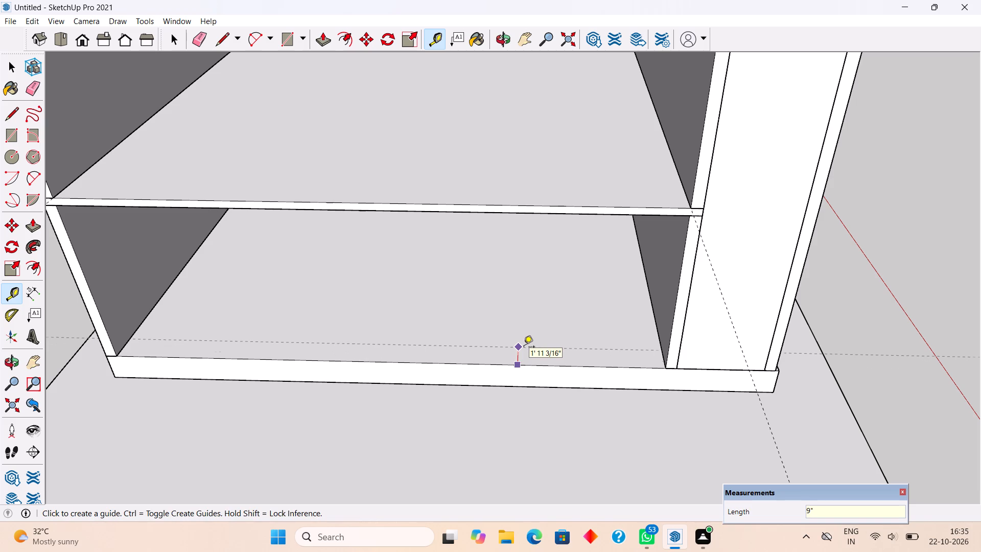
Draw a 9" by 38' 6" rectangle across the ground floor's open rear and extrude it 12' up to the slab's underside.
{"action": "key", "text": "r"}
{"action": "left_click", "coordinate": [121, 349]}
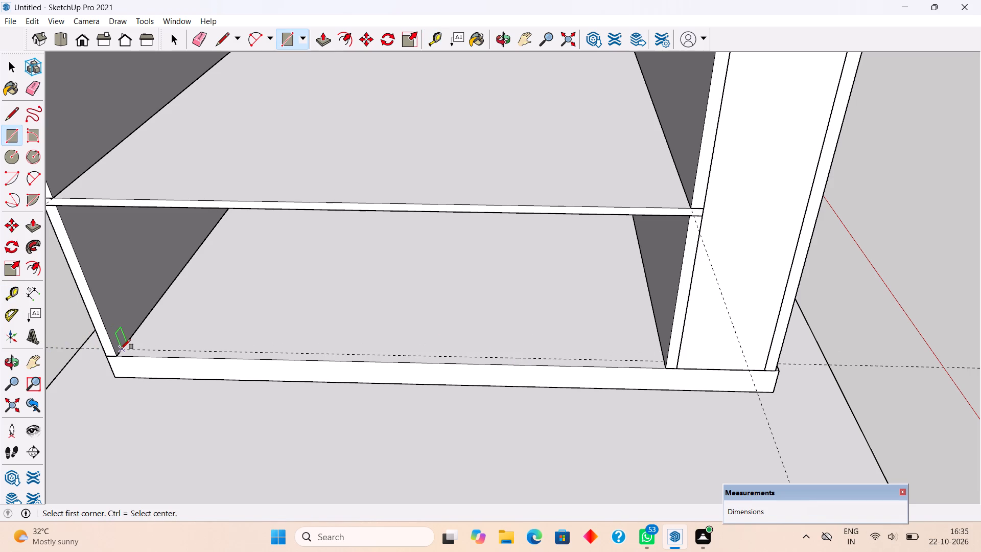
{"action": "left_click", "coordinate": [668, 367]}
{"action": "key", "text": "p"}
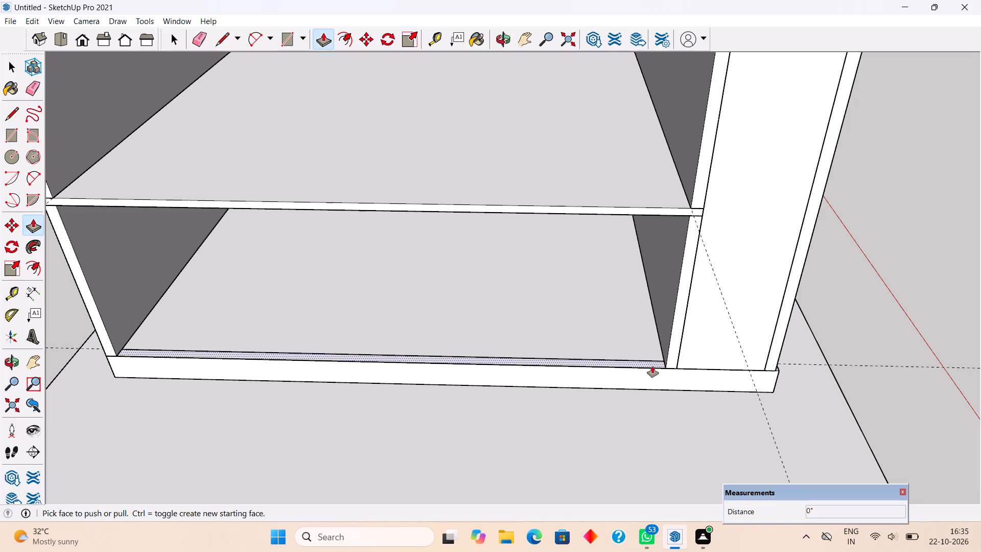
{"action": "left_click", "coordinate": [652, 366]}
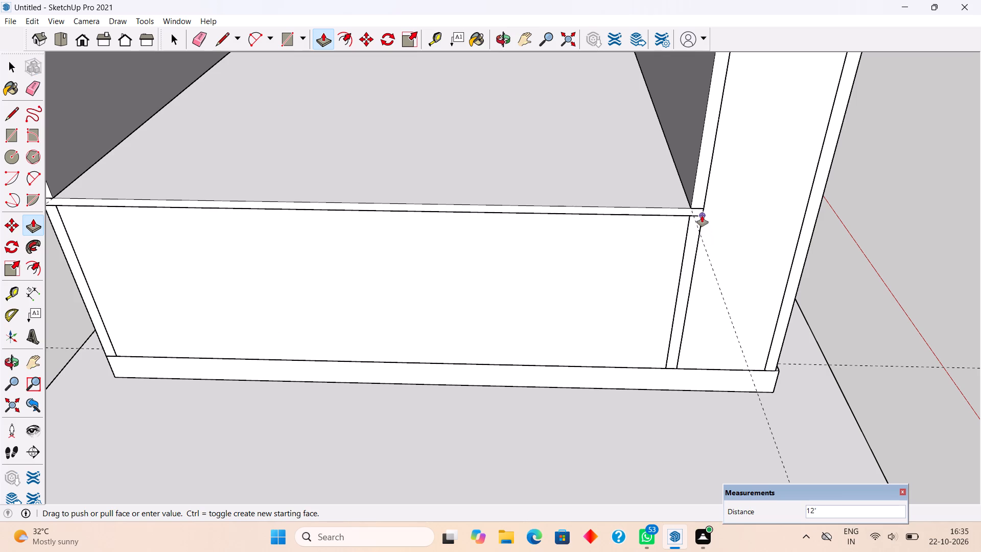
{"action": "left_click", "coordinate": [702, 215]}
{"action": "key", "text": "space"}
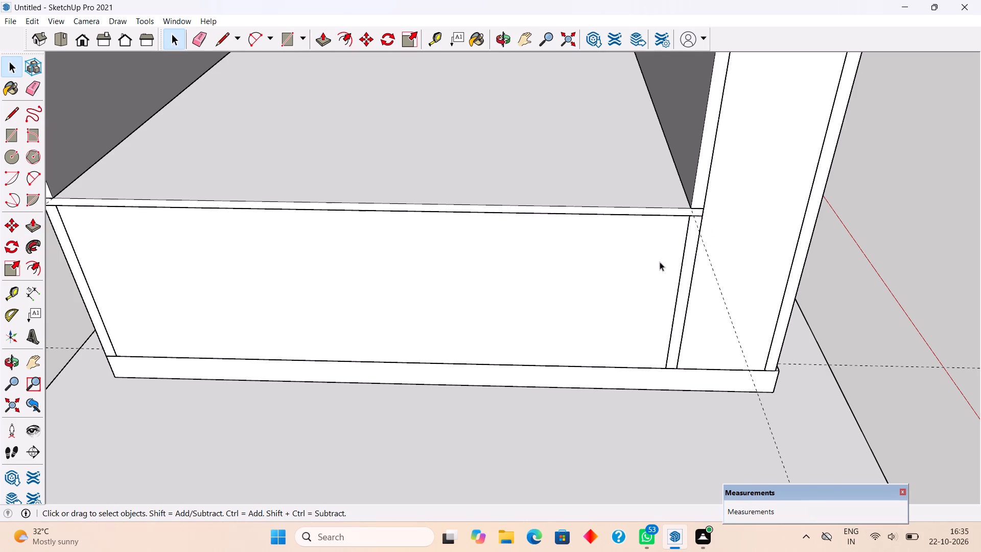
Make the ground-floor rear wall a group.
{"action": "triple_click", "coordinate": [658, 262]}
{"action": "right_click", "coordinate": [658, 262]}
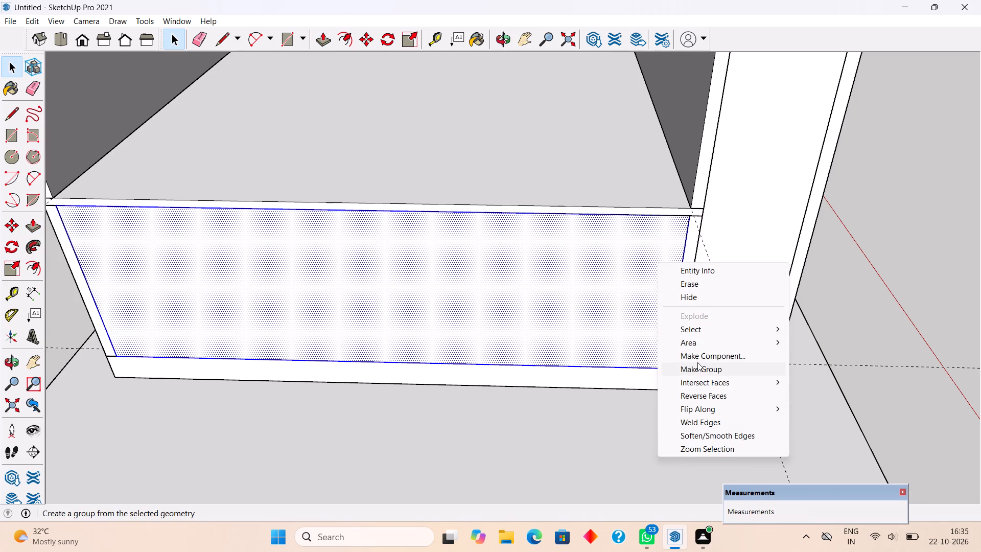
{"action": "left_click", "coordinate": [698, 365]}
{"action": "scroll", "coordinate": [698, 365], "scroll_direction": "down", "scroll_amount": 14}
{"action": "left_click", "coordinate": [798, 307]}
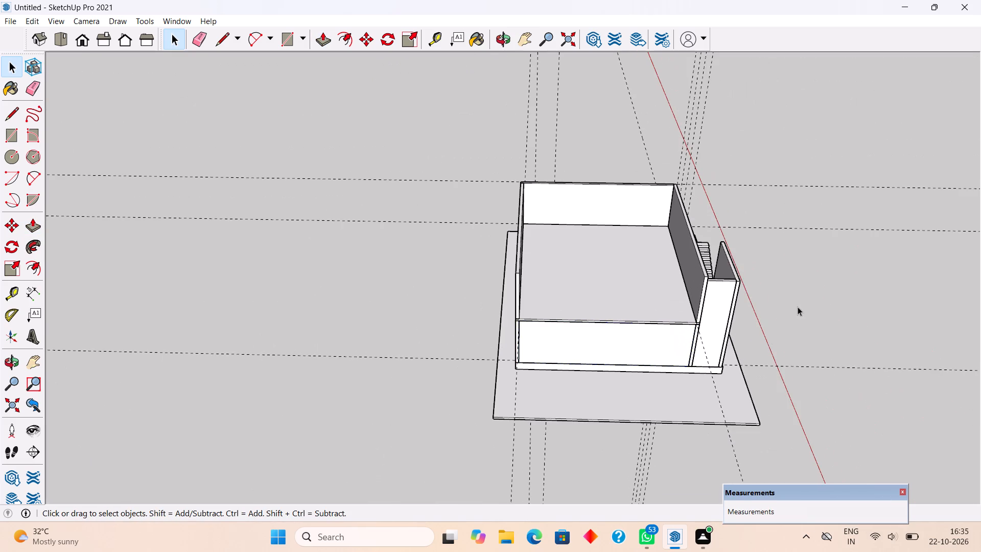
Examine the house from the stair side, including the stair enclosure and the wall with its window, door and guides.
{"action": "middle_click_drag", "start_coordinate": [713, 332], "coordinate": [429, 250]}
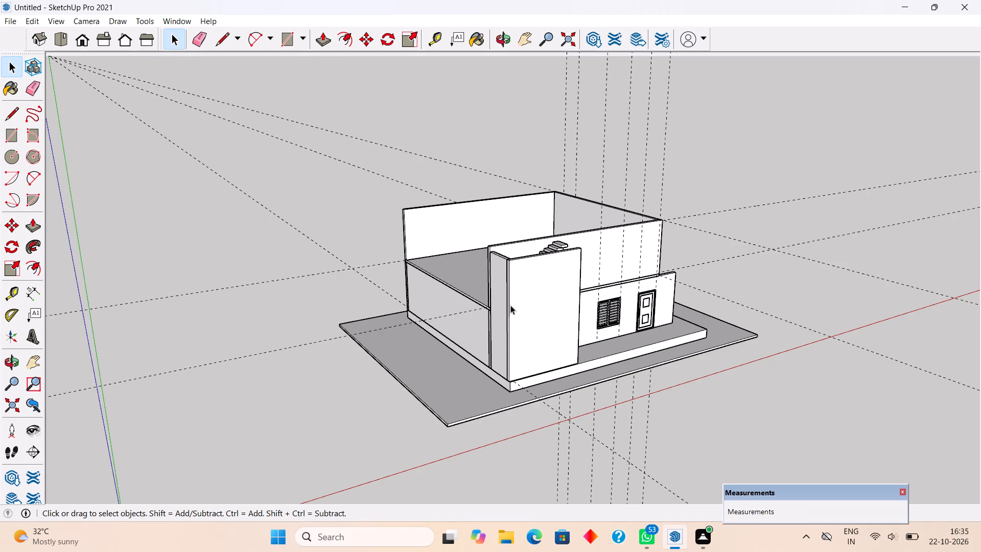
{"action": "middle_click_drag", "start_coordinate": [510, 305], "coordinate": [448, 214]}
{"action": "middle_click_drag", "start_coordinate": [545, 276], "coordinate": [299, 306]}
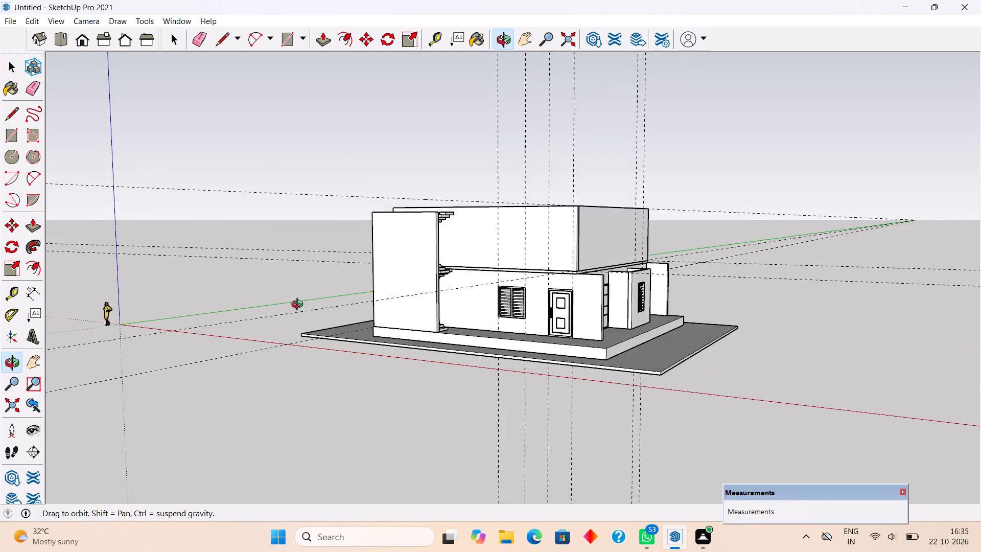
{"action": "middle_click_drag", "start_coordinate": [299, 306], "coordinate": [331, 319]}
{"action": "scroll", "coordinate": [331, 319], "scroll_direction": "up", "scroll_amount": 2}
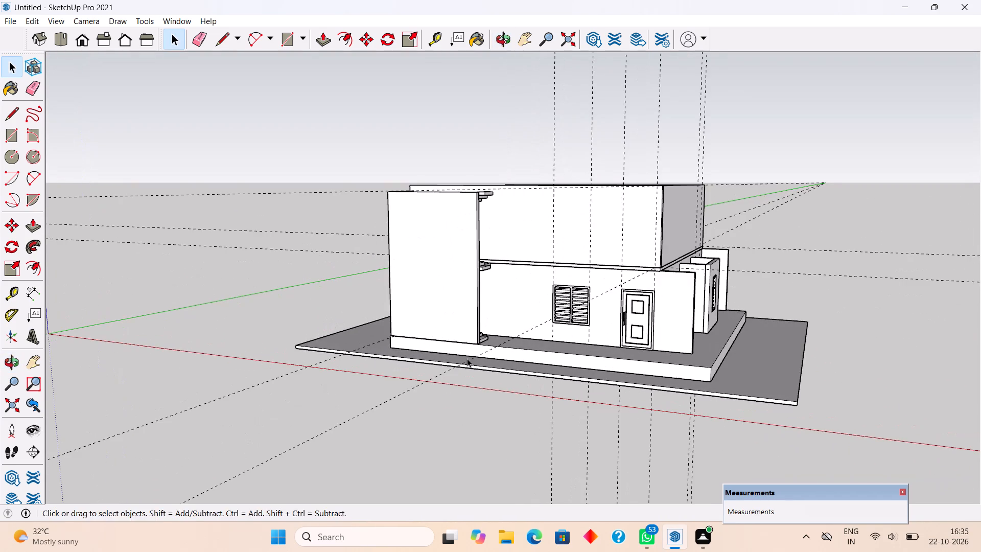
{"action": "scroll", "coordinate": [500, 367], "scroll_direction": "up", "scroll_amount": 1}
{"action": "middle_click_drag", "start_coordinate": [504, 364], "coordinate": [608, 367]}
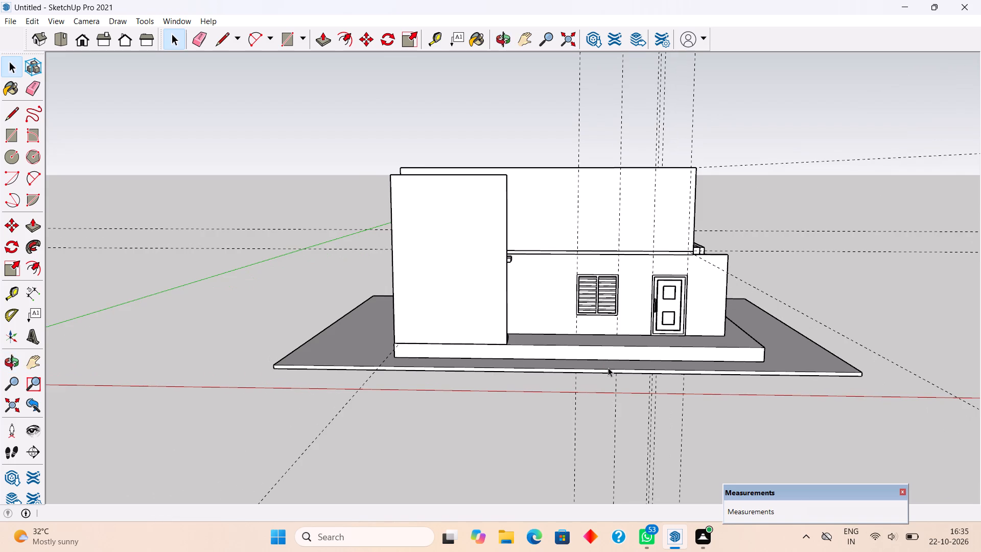
{"action": "scroll", "coordinate": [608, 367], "scroll_direction": "down", "scroll_amount": 2}
{"action": "scroll", "coordinate": [487, 152], "scroll_direction": "up", "scroll_amount": 3}
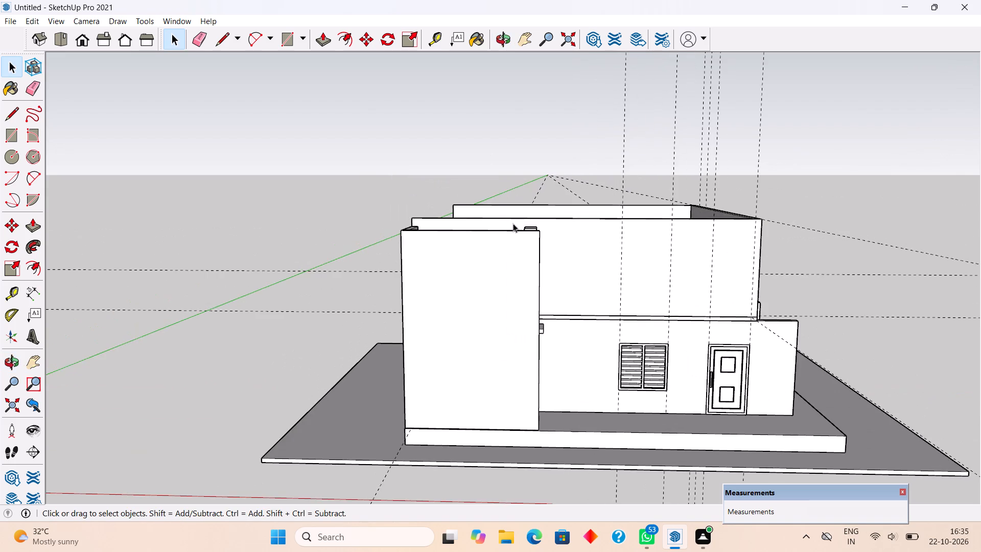
Move the upper staircase group up 6", aligning its bottom corner with the top edge of the adjoining step.
{"action": "middle_click_drag", "start_coordinate": [510, 229], "coordinate": [367, 317]}
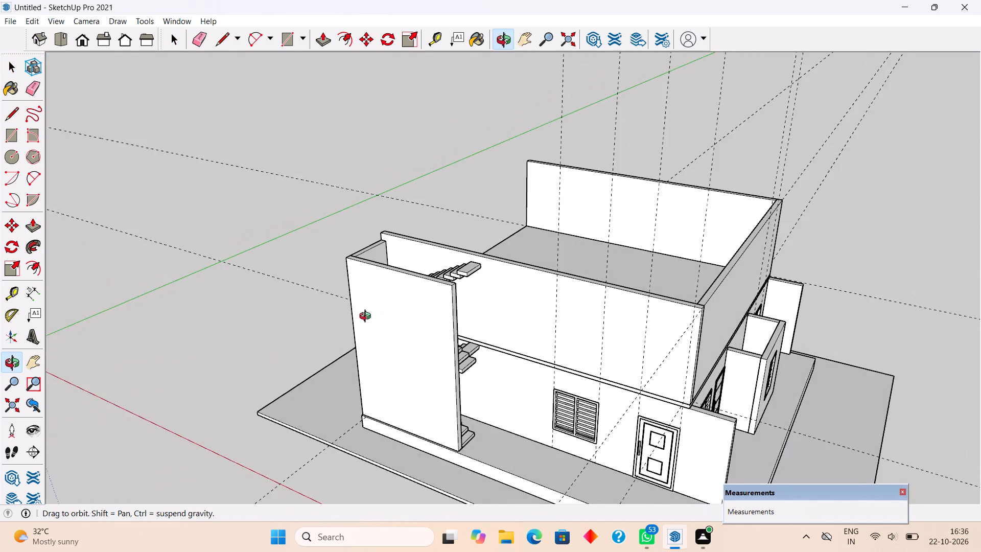
{"action": "middle_click_drag", "start_coordinate": [367, 317], "coordinate": [309, 315]}
{"action": "scroll", "coordinate": [425, 342], "scroll_direction": "up", "scroll_amount": 4}
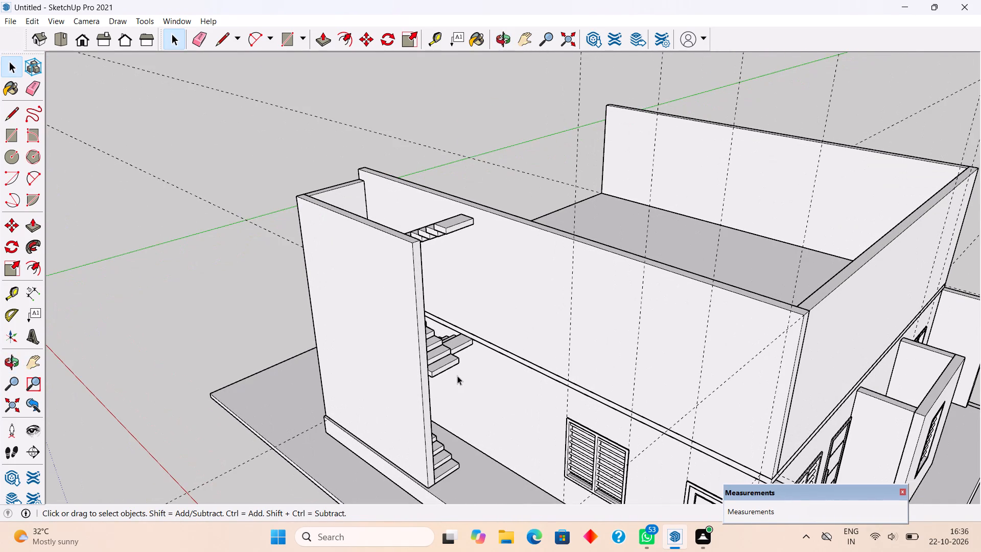
{"action": "left_click", "coordinate": [435, 363]}
{"action": "scroll", "coordinate": [459, 373], "scroll_direction": "up", "scroll_amount": 6}
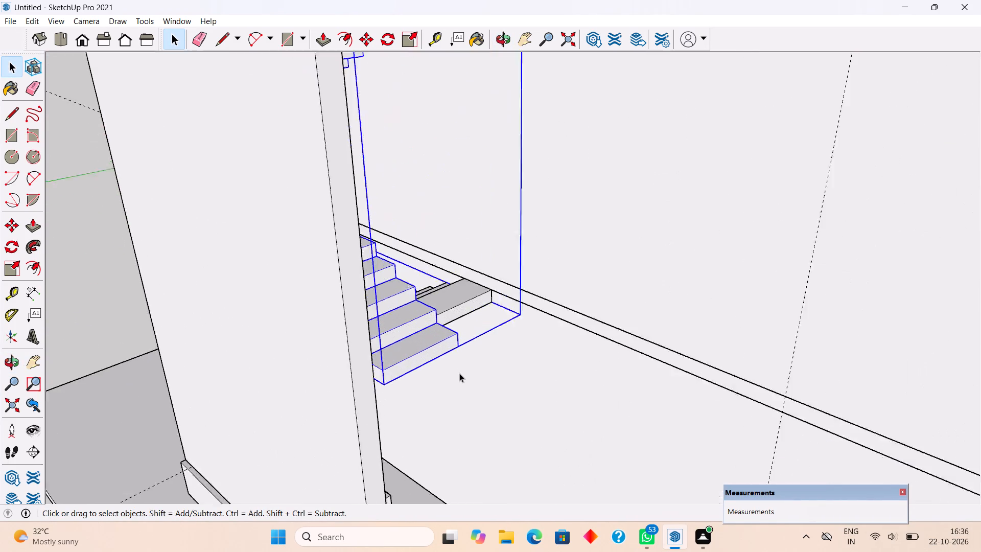
{"action": "scroll", "coordinate": [459, 373], "scroll_direction": "up", "scroll_amount": 8}
{"action": "middle_click_drag", "start_coordinate": [433, 311], "coordinate": [227, 300]}
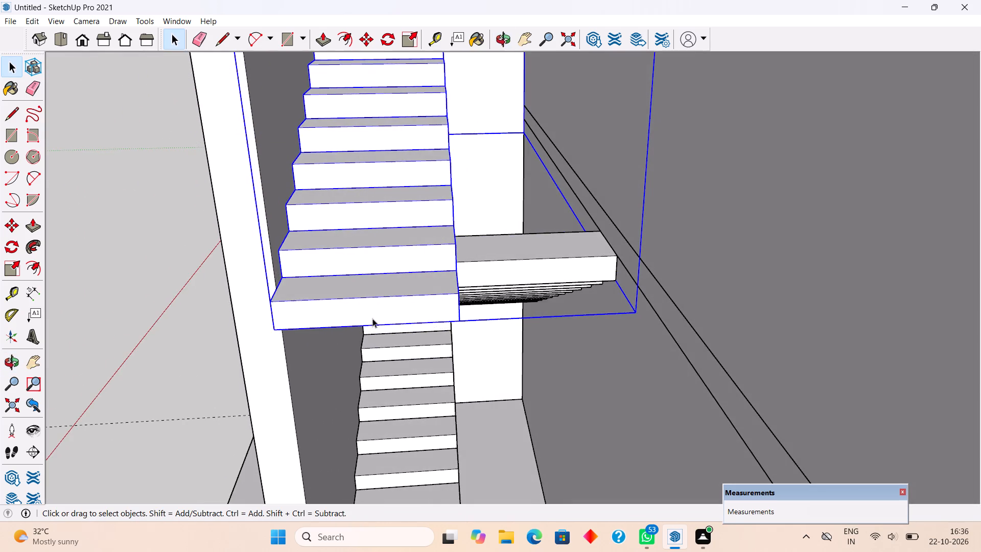
{"action": "scroll", "coordinate": [496, 317], "scroll_direction": "up", "scroll_amount": 4}
{"action": "scroll", "coordinate": [435, 245], "scroll_direction": "down", "scroll_amount": 4}
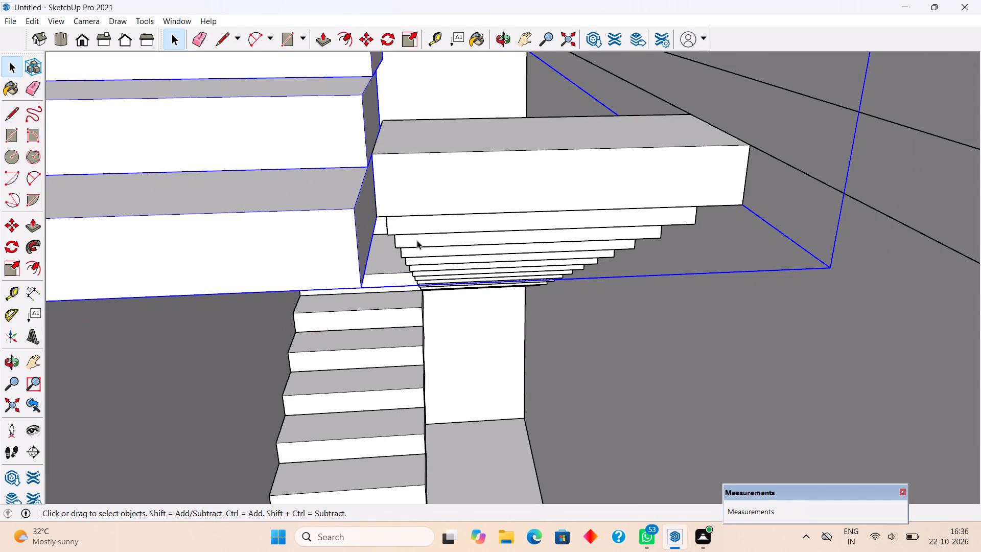
{"action": "key", "text": "m"}
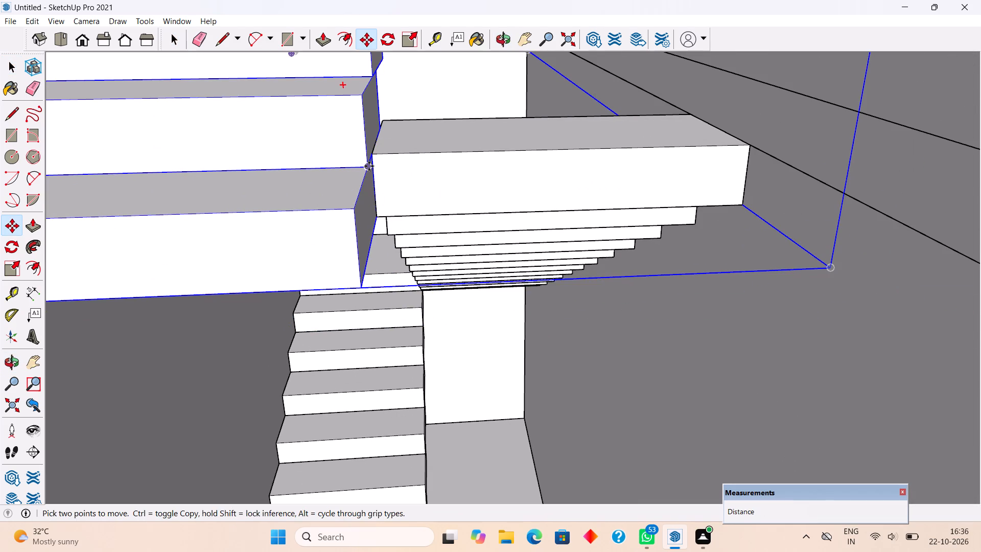
{"action": "left_click", "coordinate": [373, 221]}
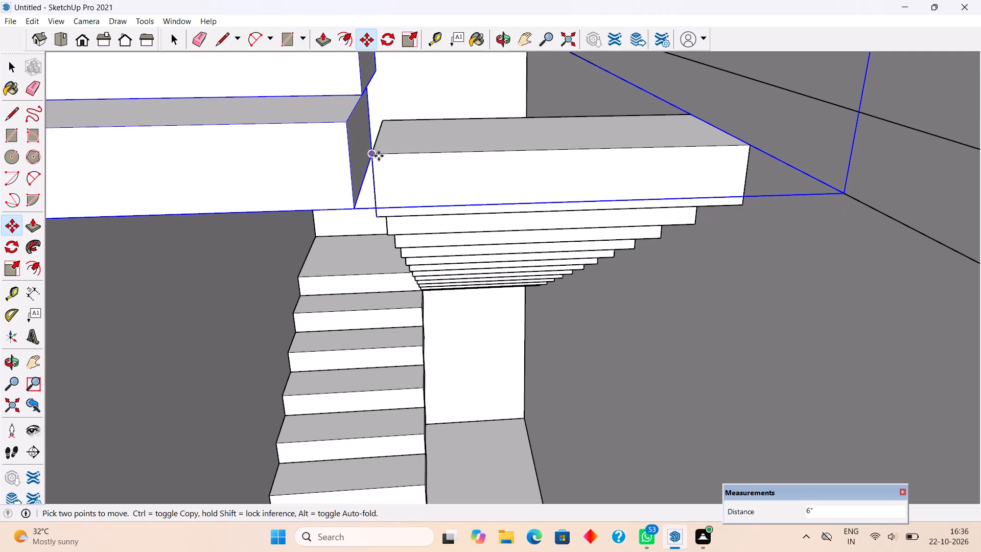
{"action": "left_click", "coordinate": [379, 155]}
{"action": "key", "text": "space"}
Examine the raised stairs, the front facade and the stair-side wall with its window and door guides.
{"action": "scroll", "coordinate": [379, 155], "scroll_direction": "down", "scroll_amount": 12}
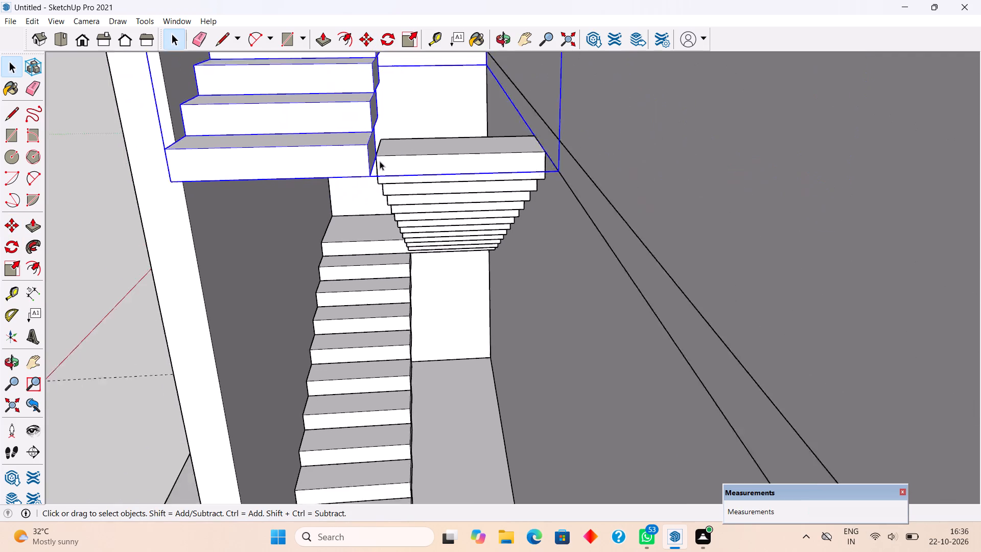
{"action": "scroll", "coordinate": [380, 161], "scroll_direction": "down", "scroll_amount": 6}
{"action": "scroll", "coordinate": [383, 174], "scroll_direction": "up", "scroll_amount": 1}
{"action": "scroll", "coordinate": [383, 174], "scroll_direction": "down", "scroll_amount": 5}
{"action": "scroll", "coordinate": [387, 181], "scroll_direction": "up", "scroll_amount": 1}
{"action": "left_click", "coordinate": [264, 197]}
{"action": "scroll", "coordinate": [261, 196], "scroll_direction": "down", "scroll_amount": 6}
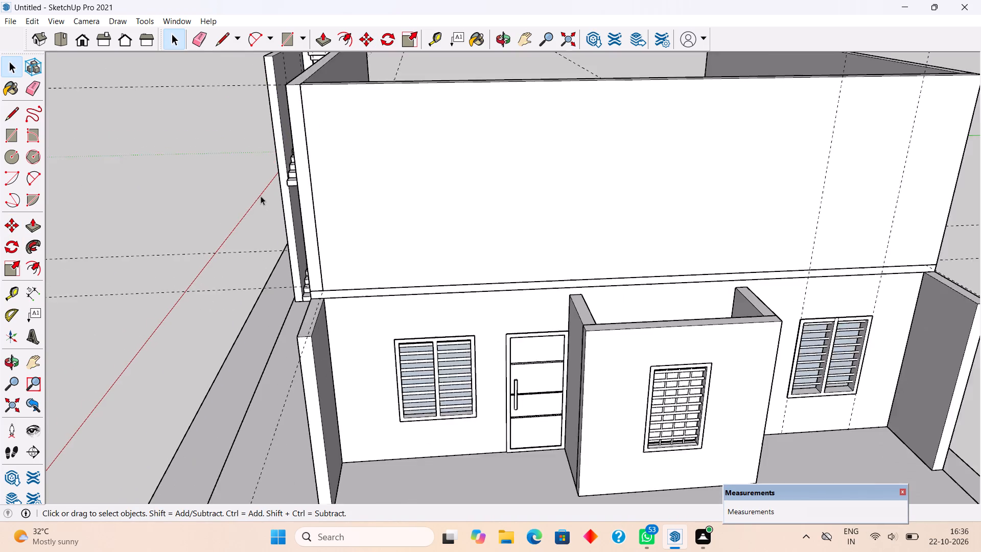
{"action": "middle_click_drag", "start_coordinate": [399, 239], "coordinate": [678, 188]}
{"action": "middle_click_drag", "start_coordinate": [411, 259], "coordinate": [570, 281]}
{"action": "scroll", "coordinate": [570, 281], "scroll_direction": "down", "scroll_amount": 2}
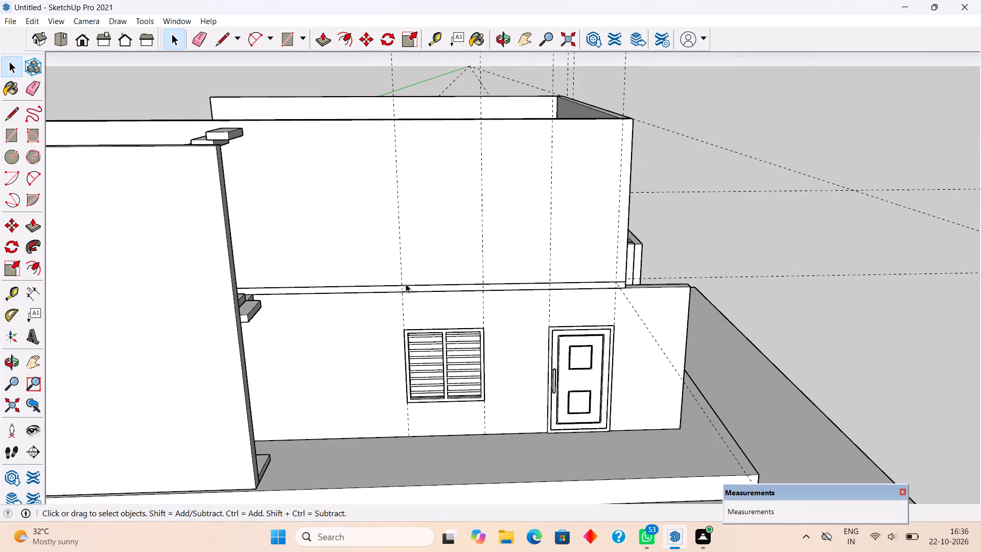
Examine the stair flights and the floor-level band along the stair-side wall, from close up and from above.
{"action": "middle_click_drag", "start_coordinate": [282, 286], "coordinate": [143, 247]}
{"action": "scroll", "coordinate": [233, 266], "scroll_direction": "up", "scroll_amount": 2}
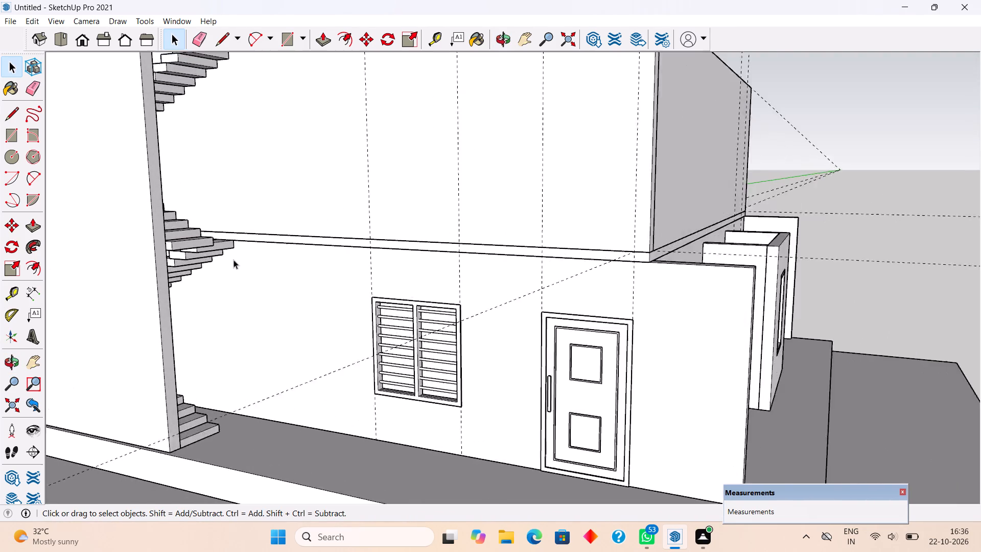
{"action": "scroll", "coordinate": [233, 260], "scroll_direction": "up", "scroll_amount": 8}
{"action": "middle_click_drag", "start_coordinate": [145, 219], "coordinate": [164, 202]}
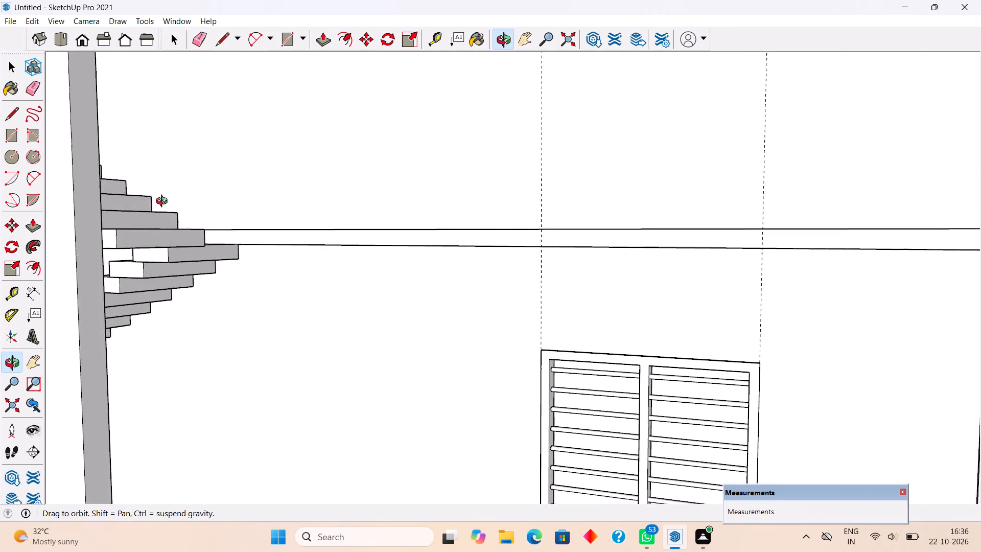
{"action": "middle_click_drag", "start_coordinate": [164, 202], "coordinate": [95, 309]}
{"action": "scroll", "coordinate": [137, 309], "scroll_direction": "down", "scroll_amount": 2}
{"action": "scroll", "coordinate": [207, 307], "scroll_direction": "down", "scroll_amount": 12}
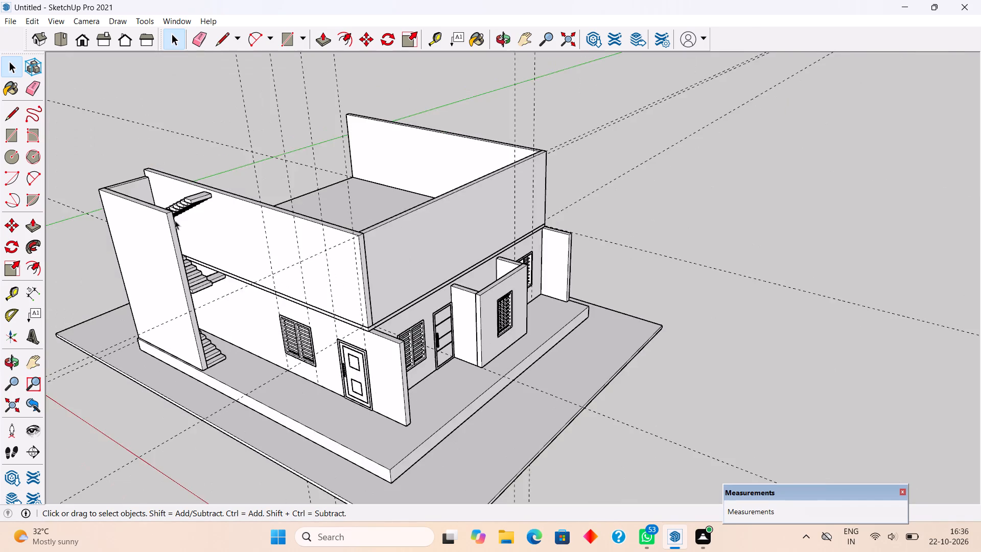
{"action": "middle_click_drag", "start_coordinate": [157, 191], "coordinate": [85, 290]}
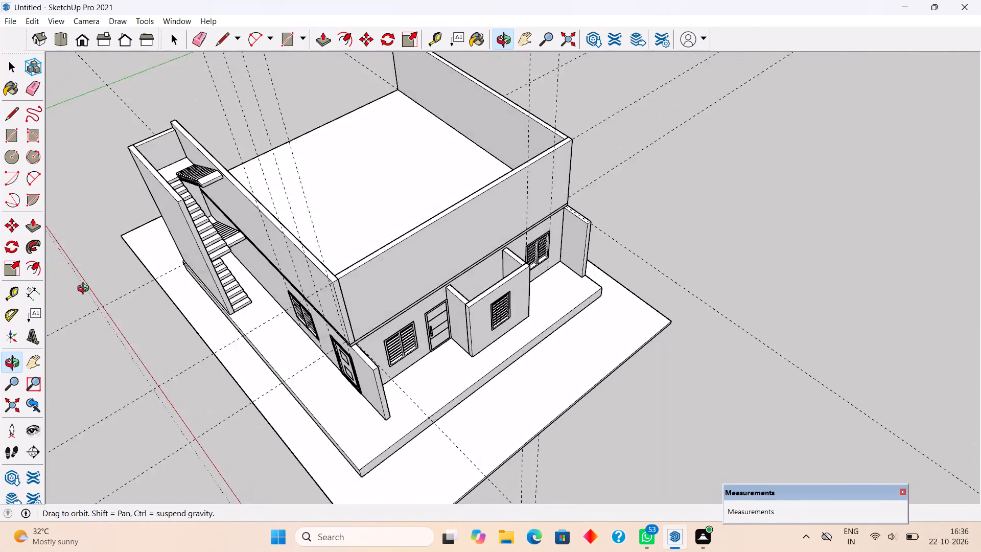
{"action": "middle_click_drag", "start_coordinate": [85, 290], "coordinate": [176, 167]}
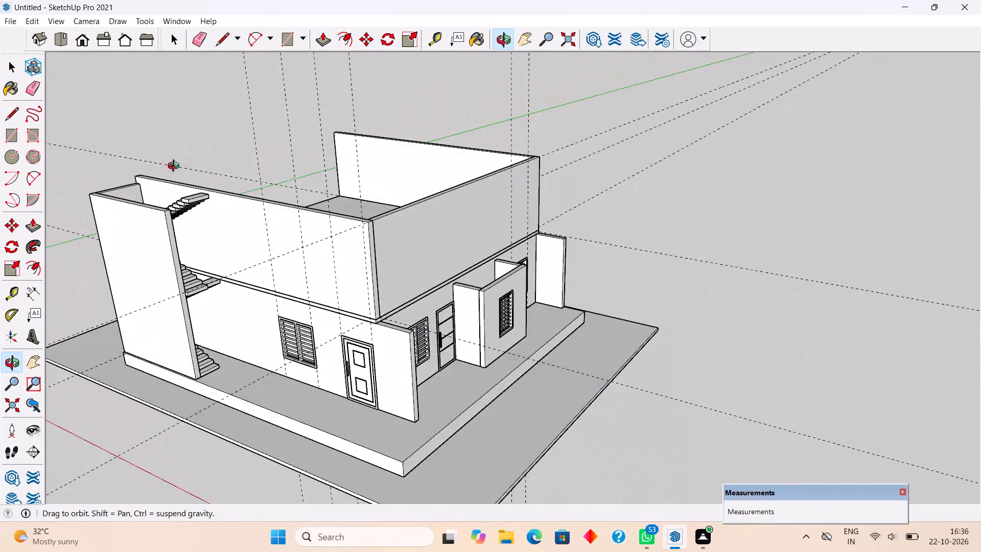
{"action": "middle_click_drag", "start_coordinate": [176, 167], "coordinate": [407, 187]}
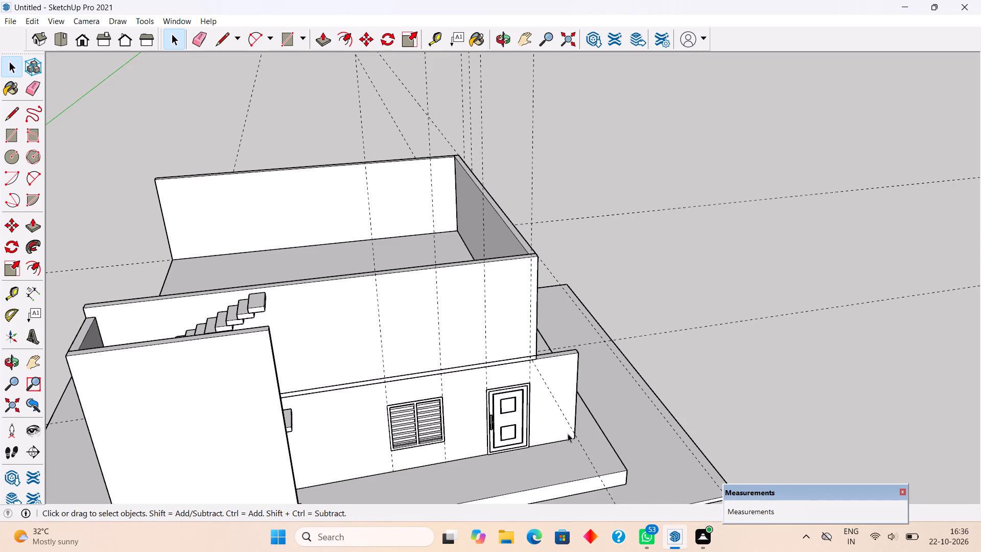
Examine the stair-side wall with its window and door, and the front facade with the projecting small room.
{"action": "scroll", "coordinate": [552, 361], "scroll_direction": "down", "scroll_amount": 7}
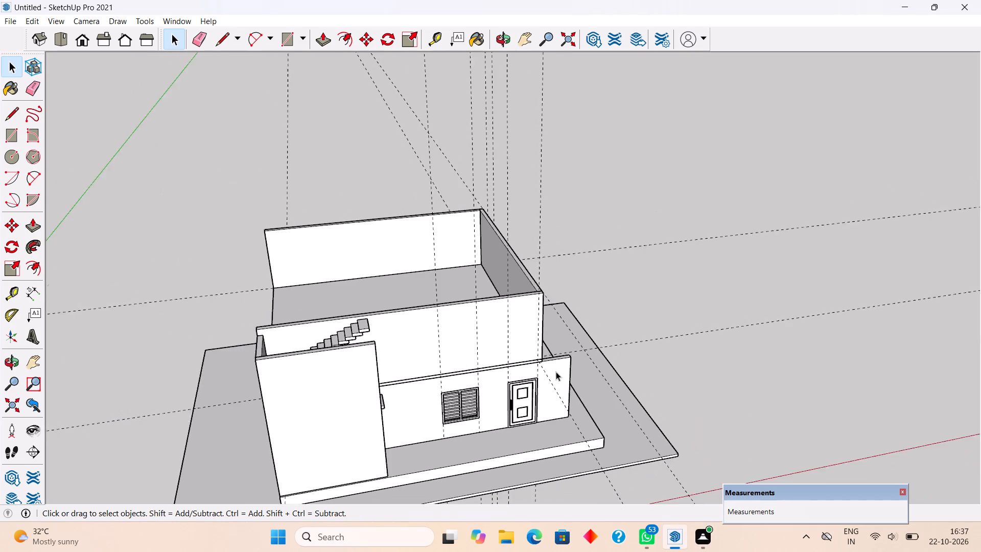
{"action": "scroll", "coordinate": [556, 372], "scroll_direction": "down", "scroll_amount": 2}
{"action": "middle_click_drag", "start_coordinate": [541, 462], "coordinate": [531, 435]}
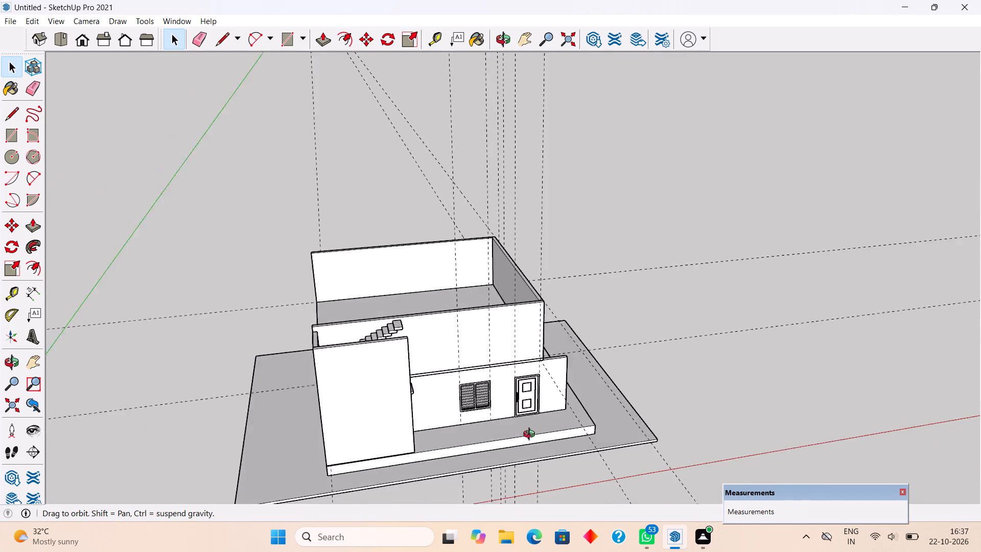
{"action": "middle_click_drag", "start_coordinate": [531, 435], "coordinate": [452, 399]}
{"action": "scroll", "coordinate": [452, 399], "scroll_direction": "up", "scroll_amount": 3}
{"action": "scroll", "coordinate": [509, 411], "scroll_direction": "up", "scroll_amount": 3}
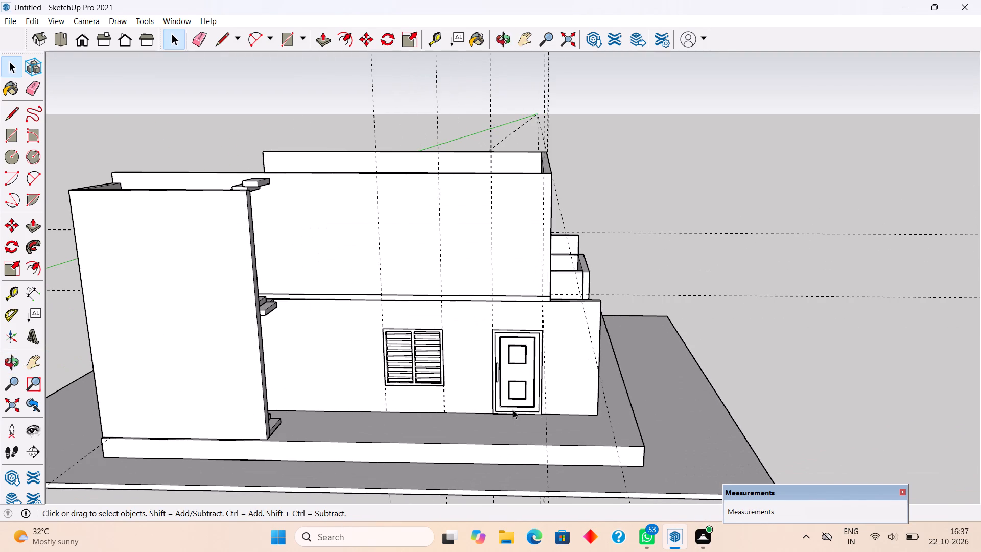
{"action": "scroll", "coordinate": [590, 385], "scroll_direction": "up", "scroll_amount": 1}
{"action": "middle_click_drag", "start_coordinate": [585, 385], "coordinate": [562, 361]}
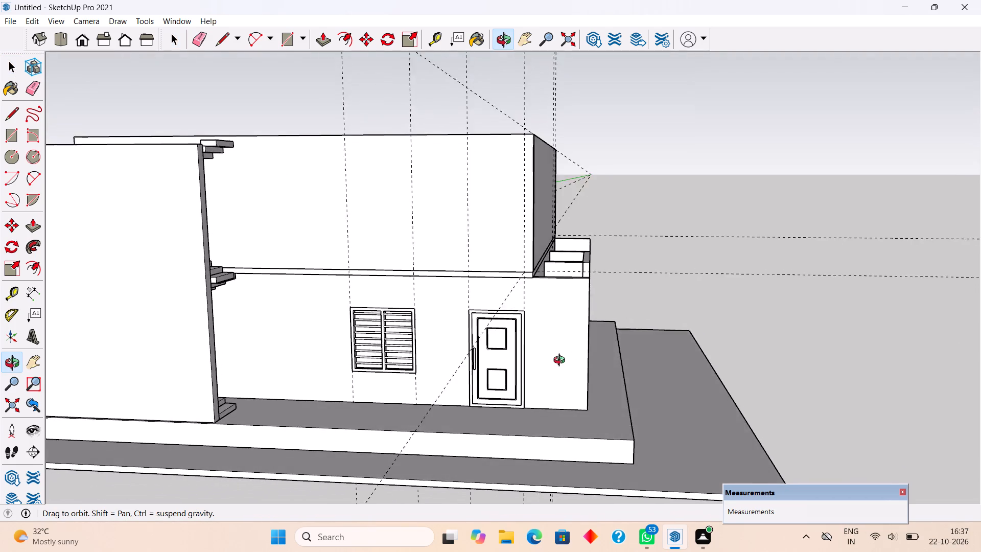
{"action": "middle_click_drag", "start_coordinate": [562, 361], "coordinate": [546, 393]}
{"action": "scroll", "coordinate": [546, 393], "scroll_direction": "up", "scroll_amount": 2}
{"action": "middle_click_drag", "start_coordinate": [587, 373], "coordinate": [343, 365]}
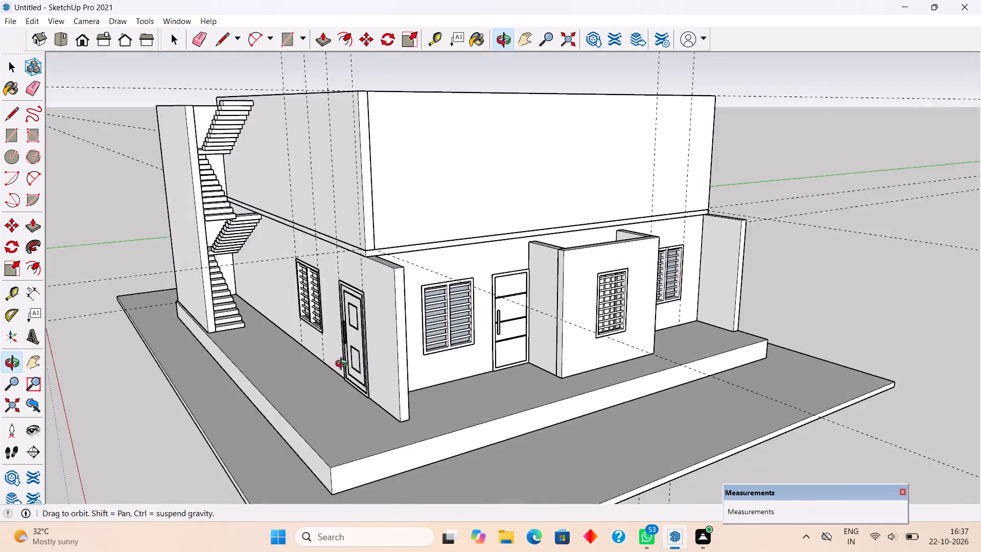
{"action": "middle_click_drag", "start_coordinate": [343, 365], "coordinate": [317, 351]}
{"action": "scroll", "coordinate": [320, 337], "scroll_direction": "down", "scroll_amount": 3}
{"action": "scroll", "coordinate": [338, 395], "scroll_direction": "down", "scroll_amount": 3}
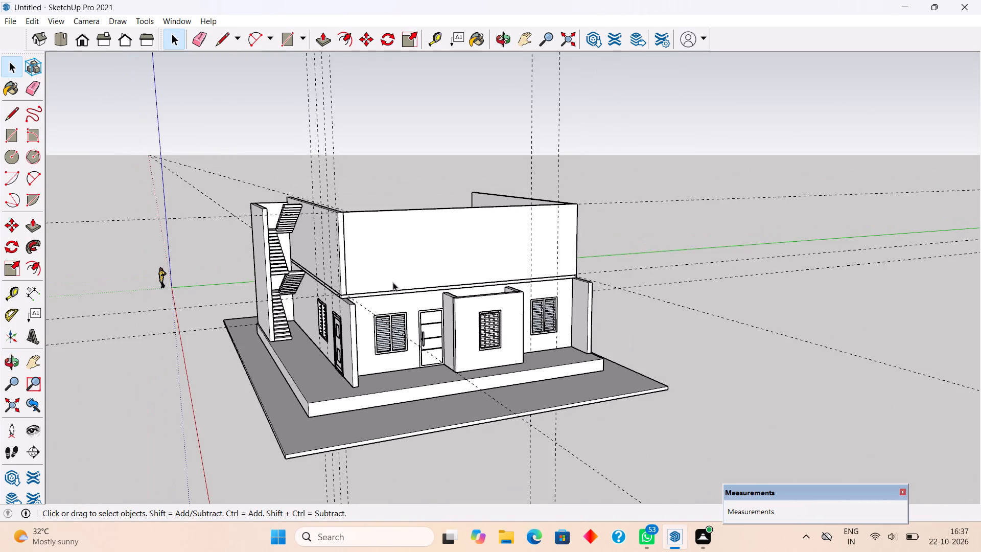
{"action": "scroll", "coordinate": [393, 282], "scroll_direction": "up", "scroll_amount": 2}
{"action": "scroll", "coordinate": [406, 349], "scroll_direction": "up", "scroll_amount": 3}
{"action": "middle_click_drag", "start_coordinate": [415, 390], "coordinate": [516, 323]}
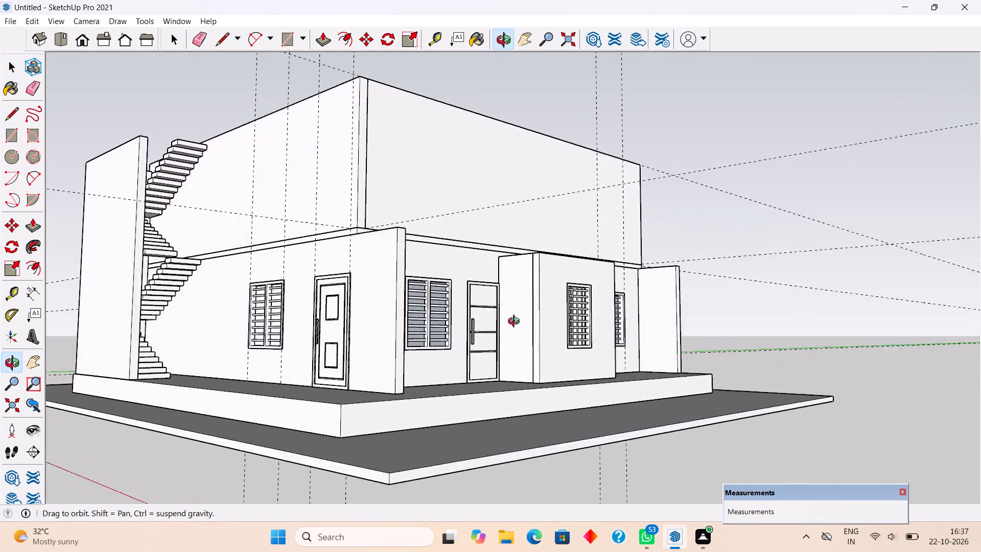
{"action": "middle_click_drag", "start_coordinate": [516, 323], "coordinate": [571, 342]}
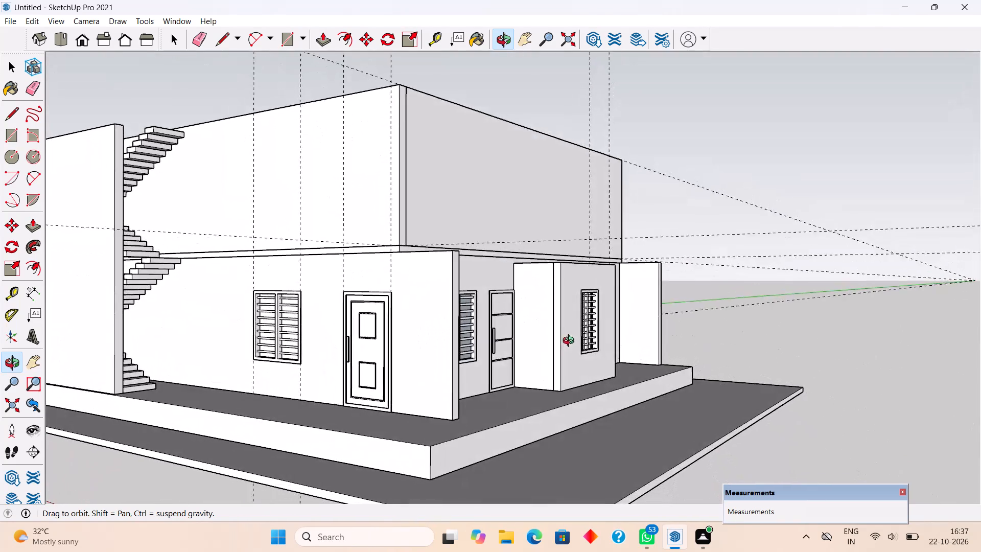
{"action": "middle_click_drag", "start_coordinate": [571, 342], "coordinate": [526, 398]}
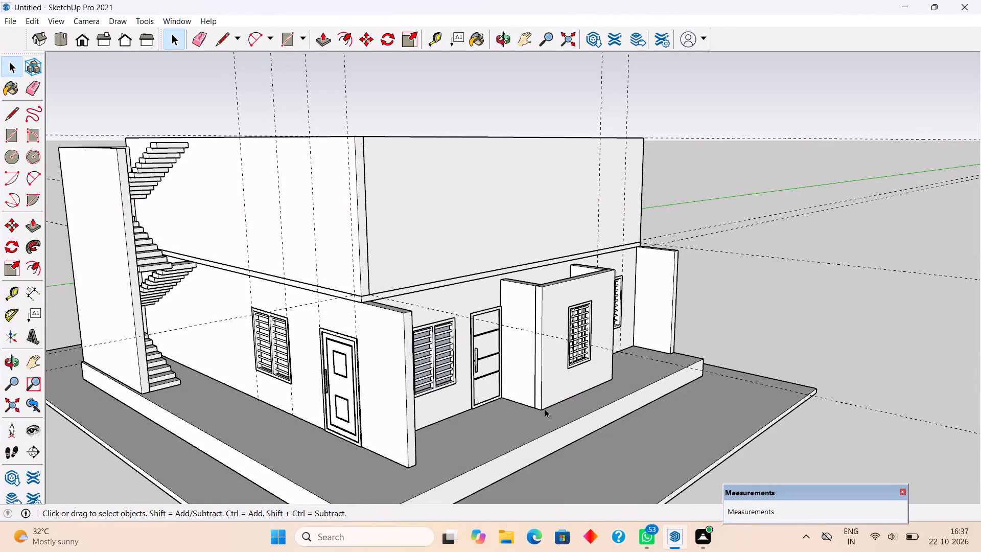
Raise the top of the projecting front room's side wall beside the front door by 6" with Push/Pull.
{"action": "middle_click_drag", "start_coordinate": [545, 417], "coordinate": [542, 452]}
{"action": "middle_click_drag", "start_coordinate": [556, 327], "coordinate": [514, 430]}
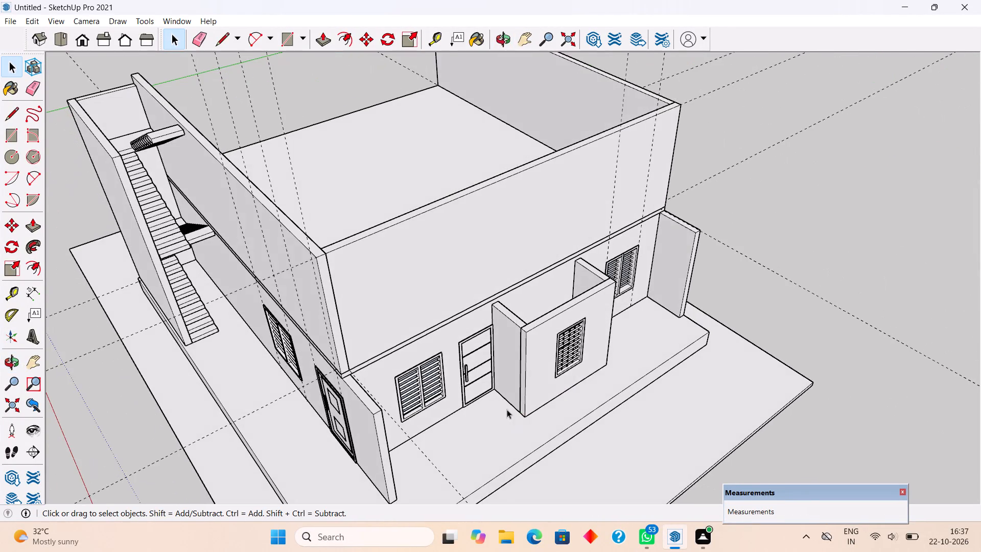
{"action": "scroll", "coordinate": [519, 333], "scroll_direction": "up", "scroll_amount": 8}
{"action": "middle_click_drag", "start_coordinate": [545, 312], "coordinate": [512, 417]}
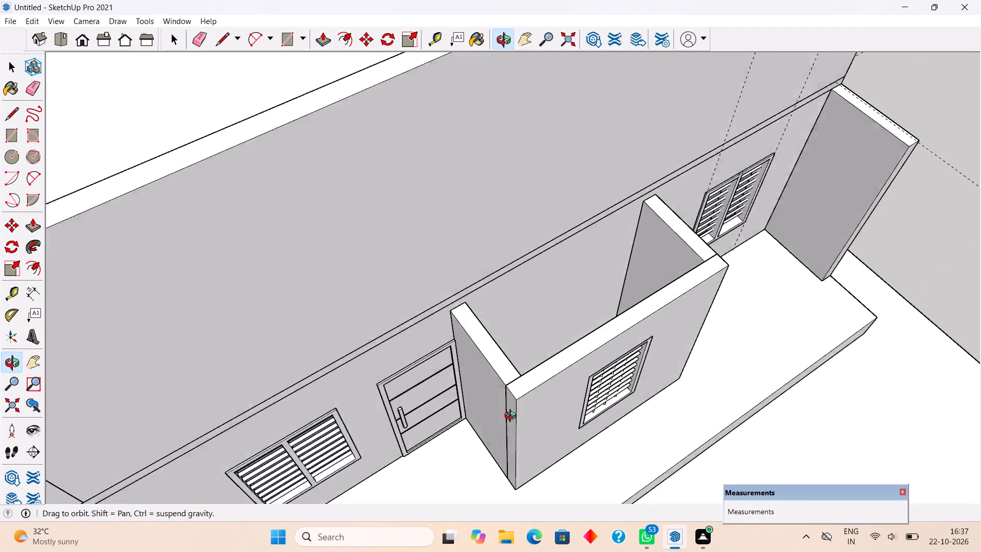
{"action": "middle_click_drag", "start_coordinate": [512, 417], "coordinate": [501, 454]}
{"action": "scroll", "coordinate": [470, 310], "scroll_direction": "up", "scroll_amount": 8}
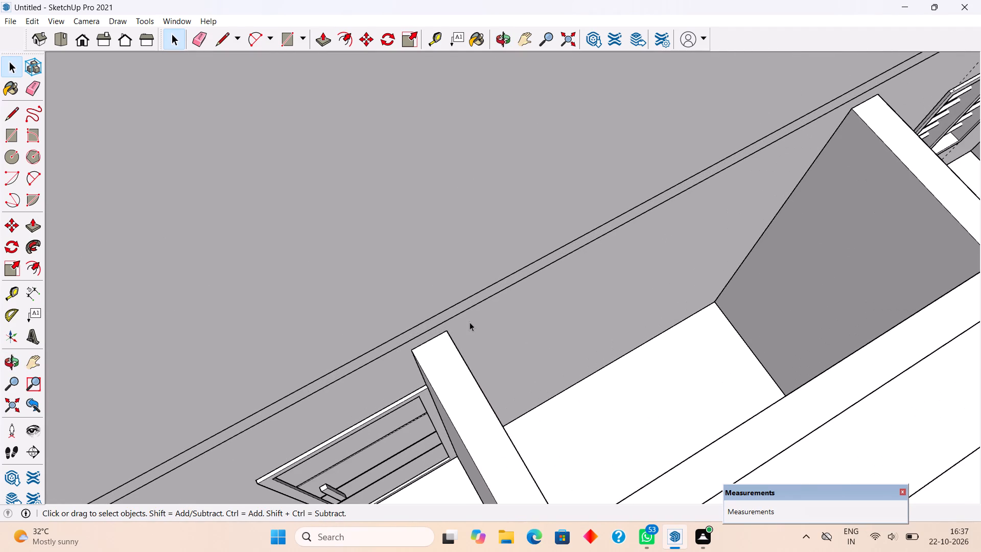
{"action": "scroll", "coordinate": [436, 306], "scroll_direction": "down", "scroll_amount": 3}
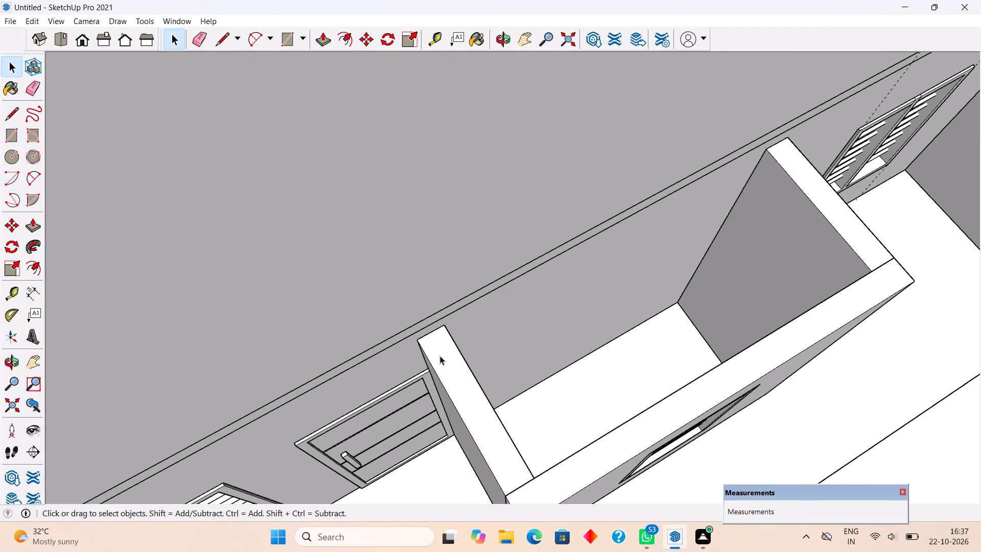
{"action": "middle_click_drag", "start_coordinate": [441, 393], "coordinate": [487, 263]}
{"action": "triple_click", "coordinate": [506, 252]}
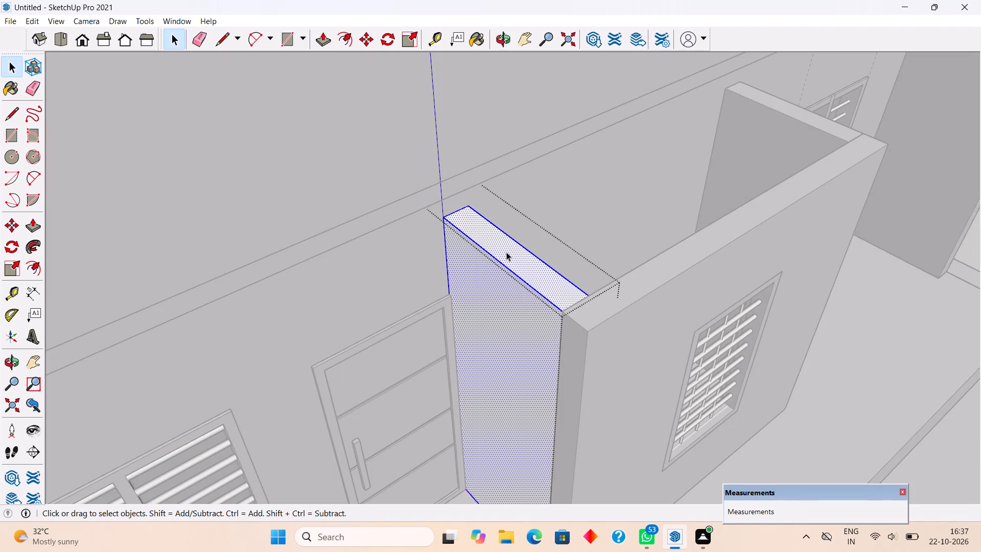
{"action": "key", "text": "p"}
{"action": "left_click", "coordinate": [503, 247]}
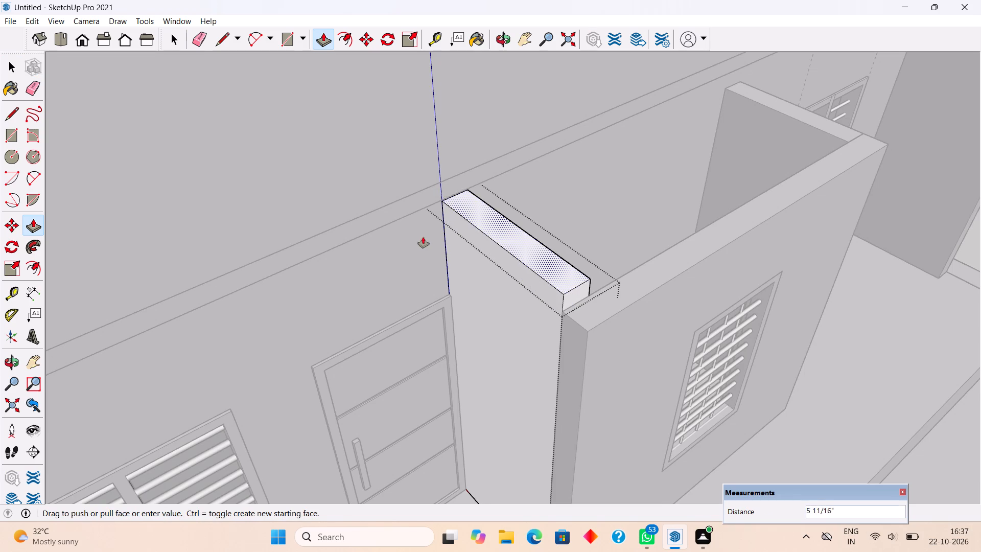
{"action": "left_click", "coordinate": [388, 227]}
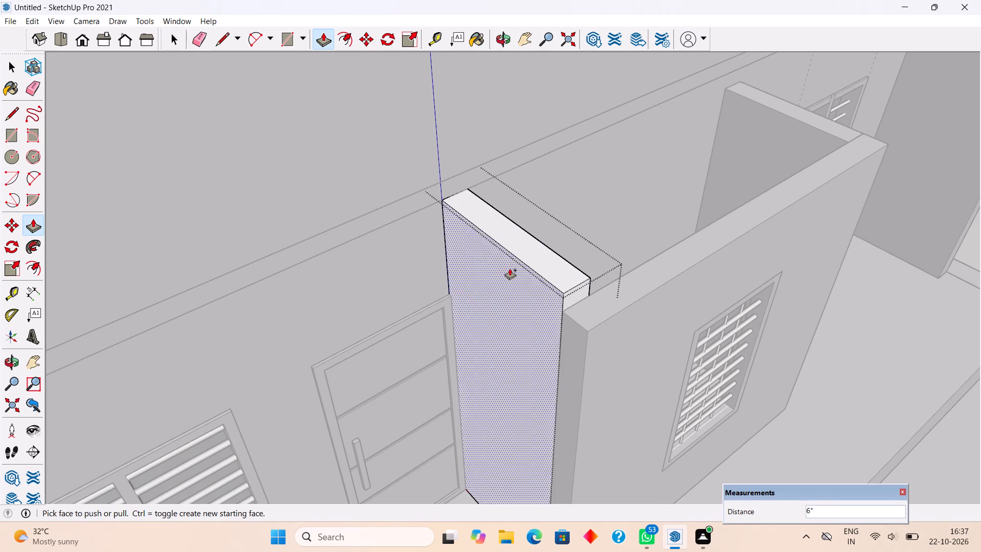
{"action": "key", "text": "space"}
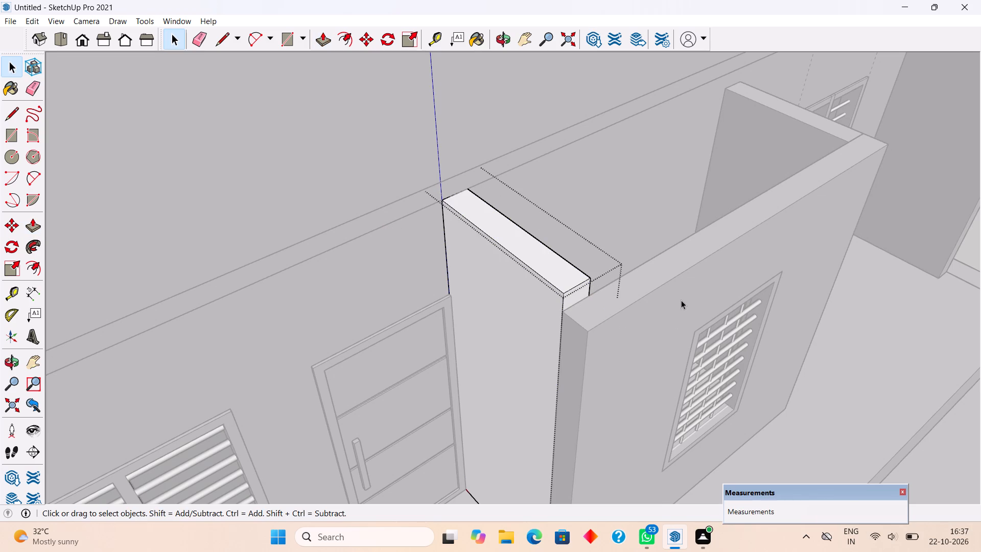
{"action": "left_click", "coordinate": [681, 300]}
Raise the top of the projecting room's front wall with the grille window by 6" to match the side wall.
{"action": "triple_click", "coordinate": [651, 280]}
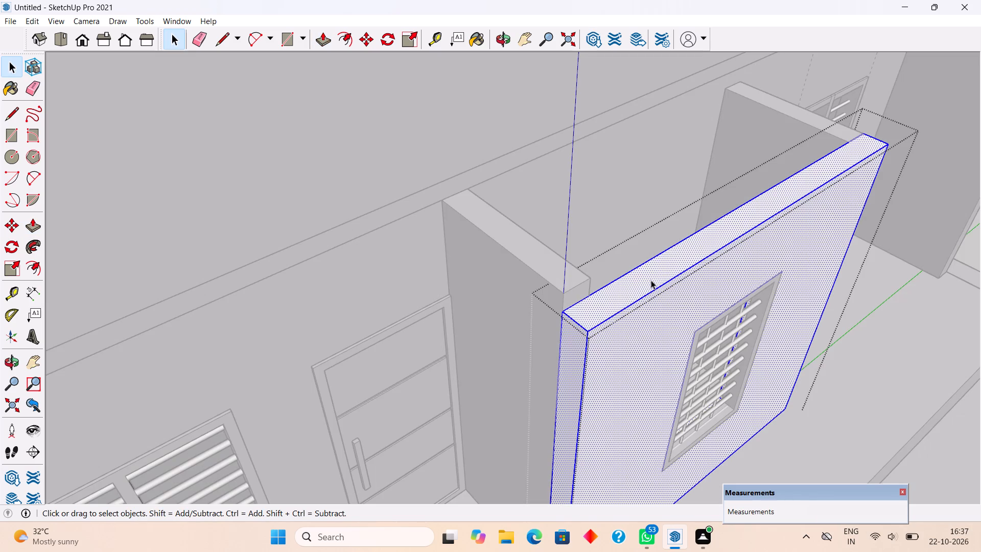
{"action": "key", "text": "p"}
{"action": "left_click", "coordinate": [619, 295]}
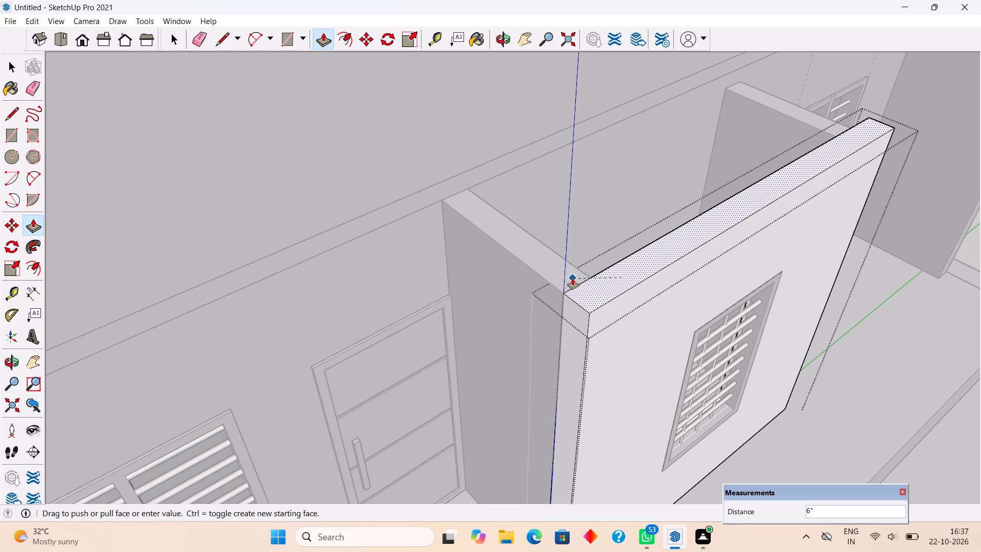
{"action": "left_click", "coordinate": [573, 279]}
{"action": "key", "text": "space"}
{"action": "scroll", "coordinate": [629, 340], "scroll_direction": "down", "scroll_amount": 5}
{"action": "left_click", "coordinate": [704, 176]}
Raise the top of the projecting room's other side wall, farther from the door, by 6" to match.
{"action": "middle_click_drag", "start_coordinate": [707, 200], "coordinate": [460, 290]}
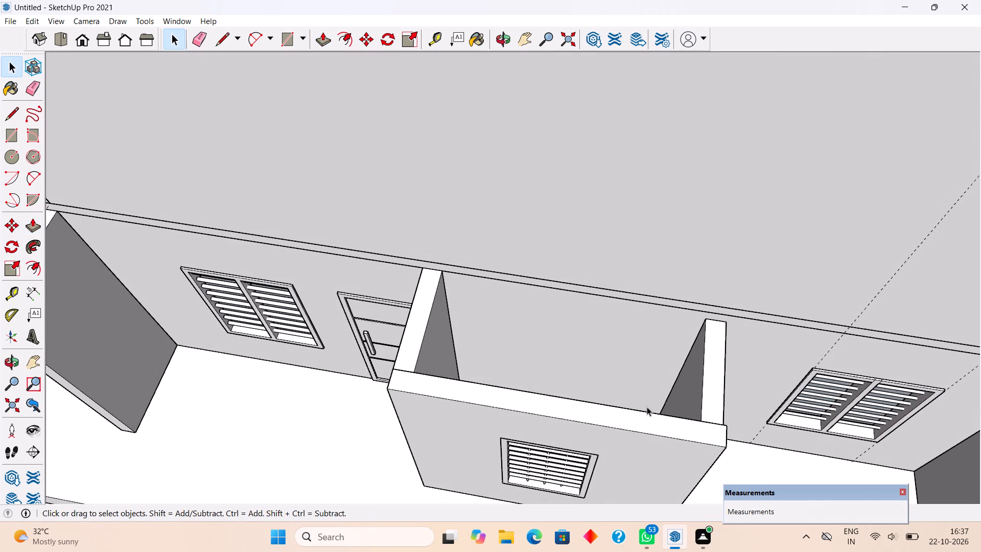
{"action": "double_click", "coordinate": [710, 397]}
{"action": "left_click", "coordinate": [710, 397]}
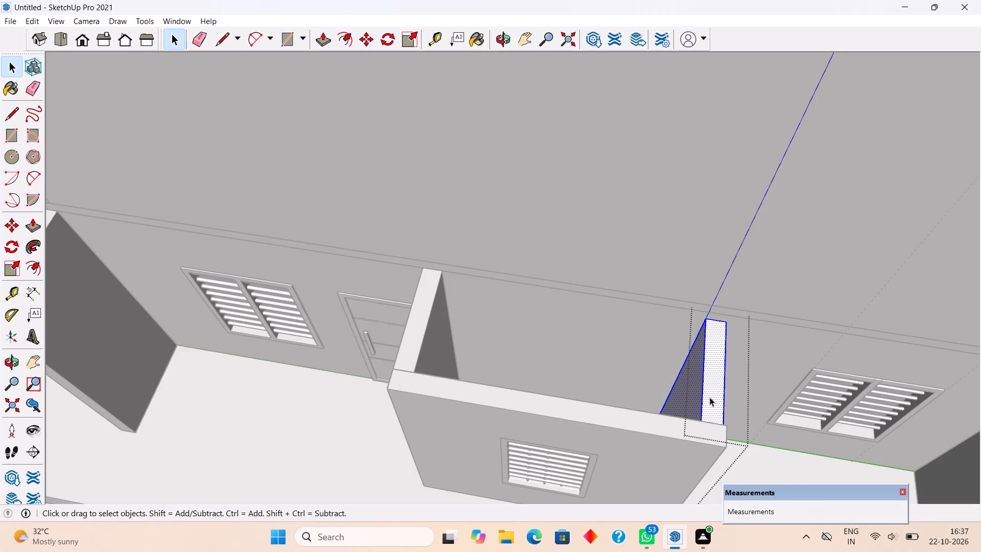
{"action": "key", "text": "p"}
{"action": "left_click", "coordinate": [710, 397]}
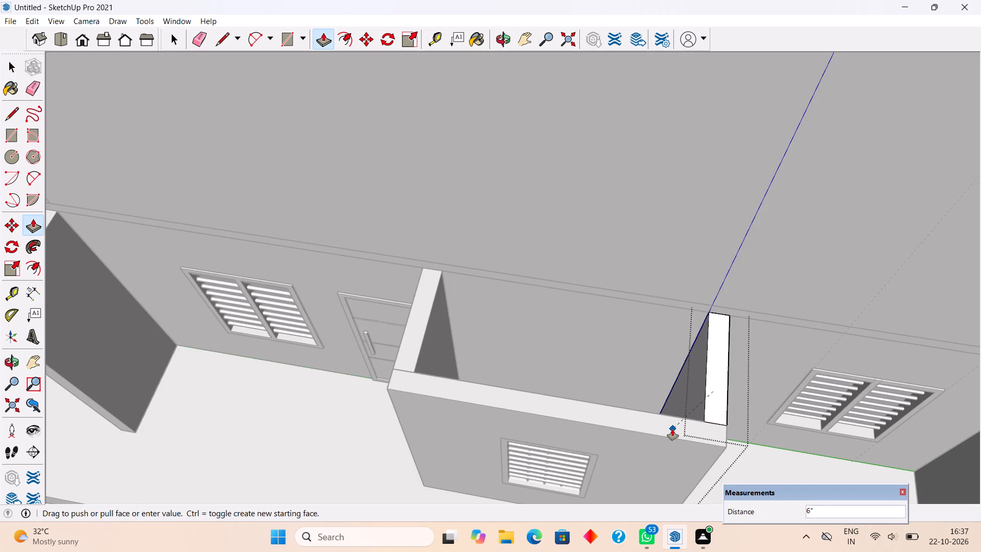
{"action": "left_click", "coordinate": [672, 429]}
{"action": "key", "text": "space"}
{"action": "scroll", "coordinate": [672, 429], "scroll_direction": "down", "scroll_amount": 10}
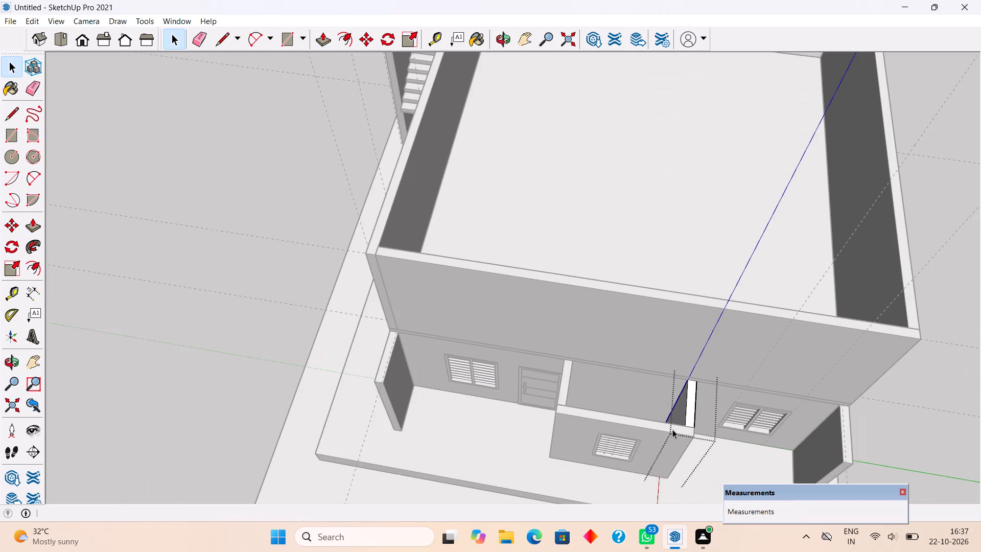
{"action": "left_click", "coordinate": [267, 347]}
Draw a 4' 3" by 10' rectangle closing the open top between the projecting room's inner wall edges.
{"action": "middle_click_drag", "start_coordinate": [607, 434], "coordinate": [800, 319]}
{"action": "scroll", "coordinate": [737, 299], "scroll_direction": "up", "scroll_amount": 2}
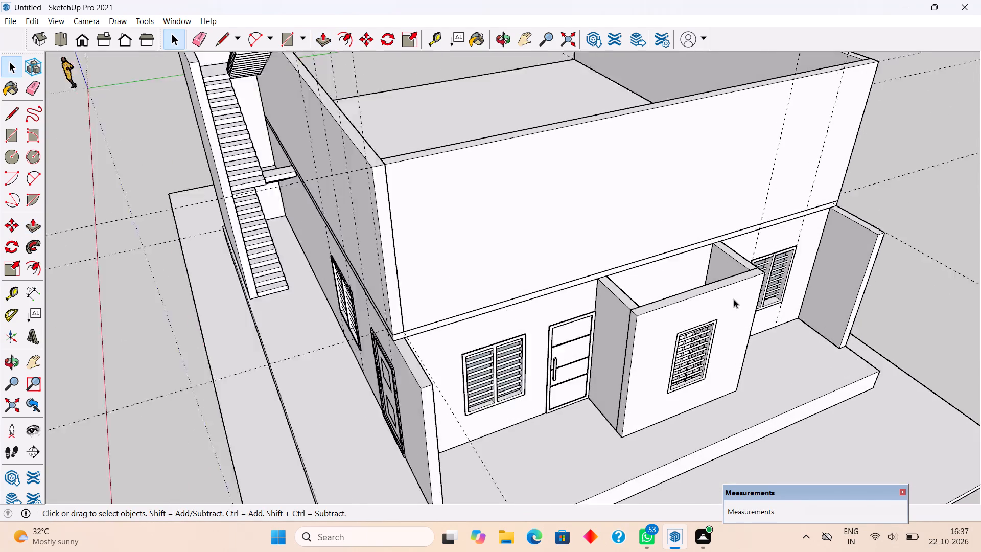
{"action": "scroll", "coordinate": [734, 299], "scroll_direction": "up", "scroll_amount": 12}
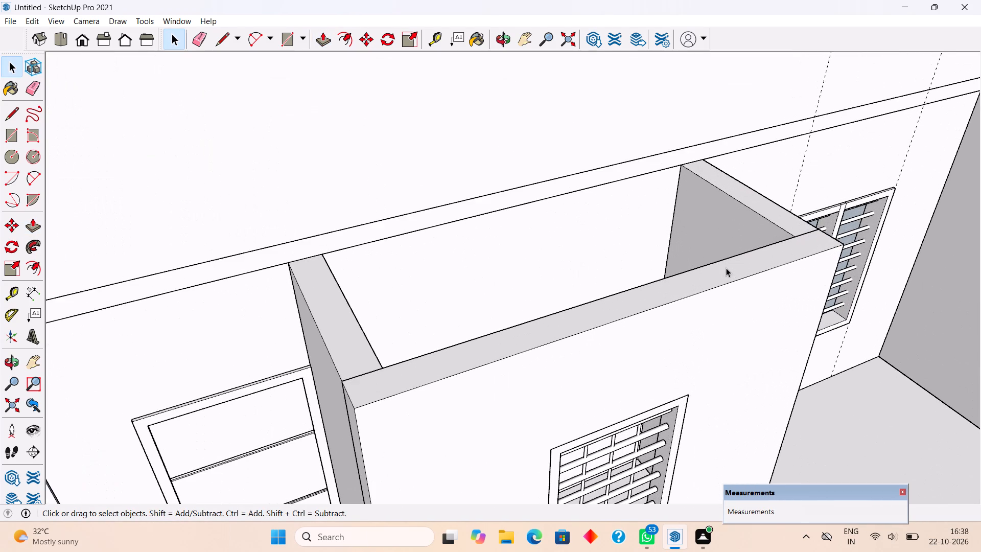
{"action": "scroll", "coordinate": [345, 254], "scroll_direction": "up", "scroll_amount": 1}
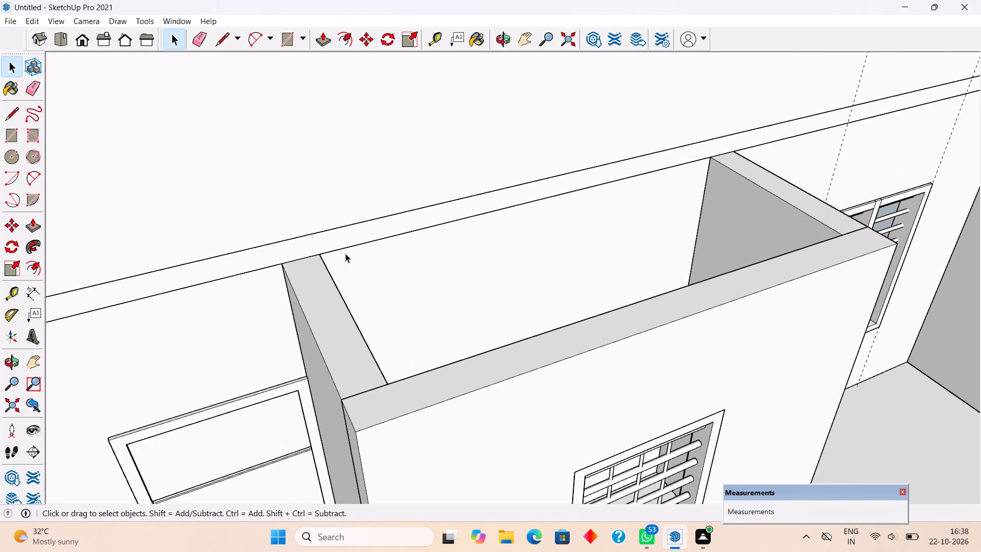
{"action": "key", "text": "r"}
{"action": "left_click", "coordinate": [322, 254]}
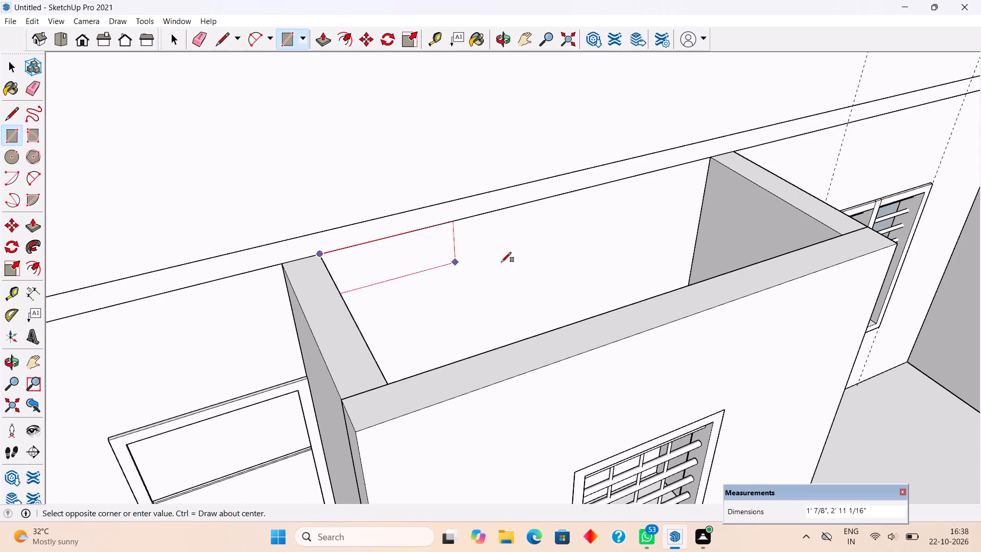
{"action": "left_click", "coordinate": [841, 235]}
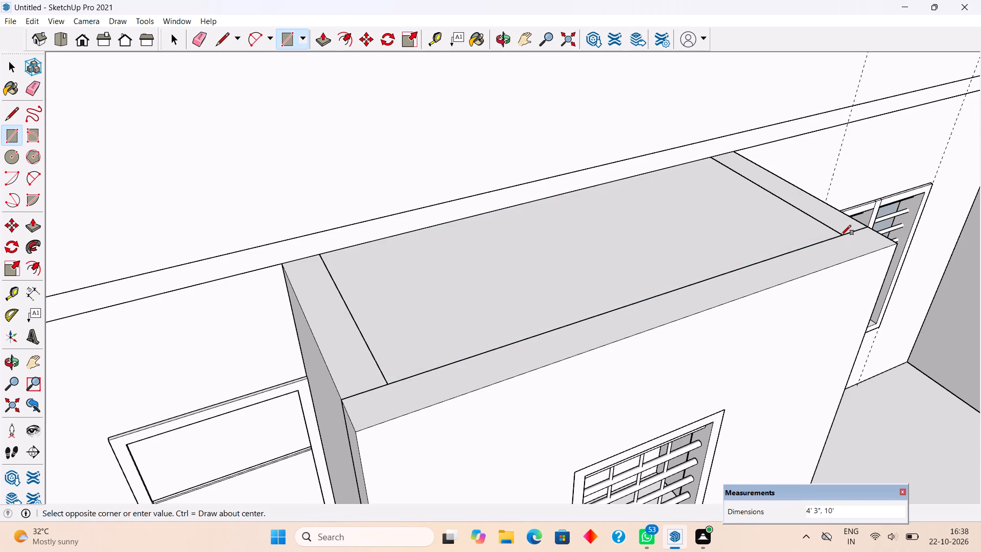
Push/Pull the rectangle closing the projecting room's top upward by 6" to form a roof slab.
{"action": "key", "text": "p"}
{"action": "left_click", "coordinate": [688, 242]}
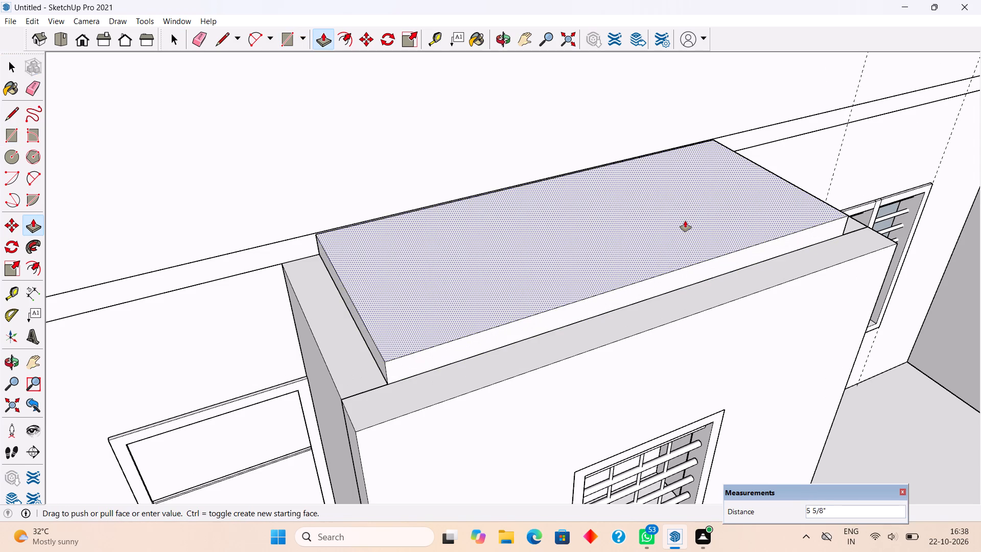
{"action": "type", "text": "6\""}
{"action": "key", "text": "Return"}
{"action": "key", "text": "space"}
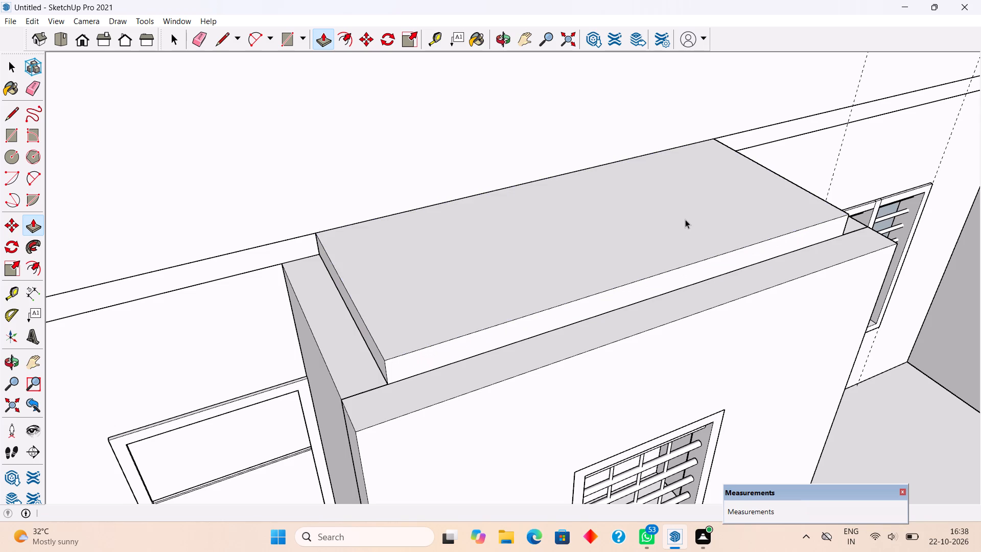
Make the whole roof slab of the projecting room, with all its faces and edges, into a group.
{"action": "triple_click", "coordinate": [695, 245]}
{"action": "right_click", "coordinate": [695, 245]}
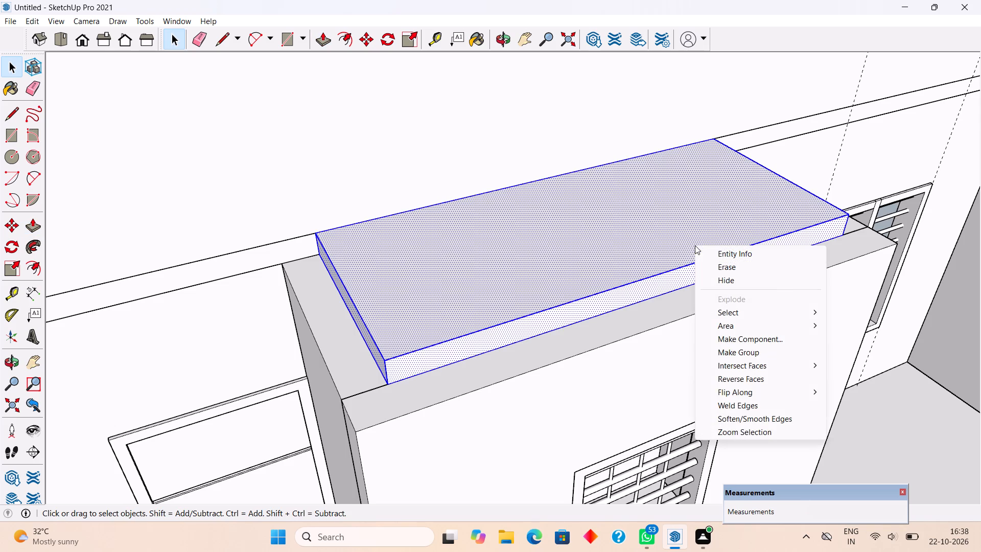
{"action": "left_click", "coordinate": [730, 351]}
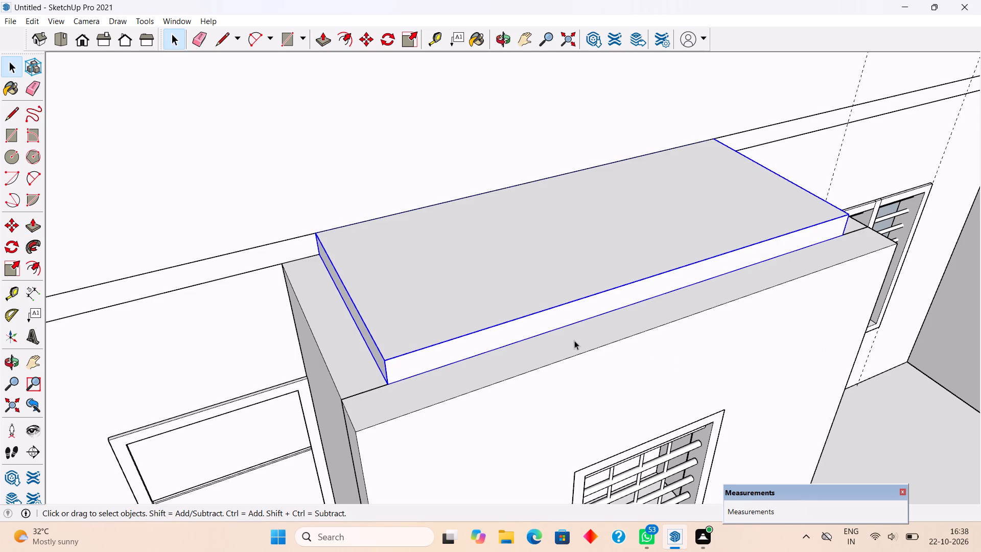
Raise the top of the projecting room's side wall beside the front door by 12' 6", level with the upper storey's wall top.
{"action": "scroll", "coordinate": [572, 340], "scroll_direction": "down", "scroll_amount": 7}
{"action": "scroll", "coordinate": [481, 350], "scroll_direction": "down", "scroll_amount": 8}
{"action": "middle_click_drag", "start_coordinate": [482, 402], "coordinate": [520, 354]}
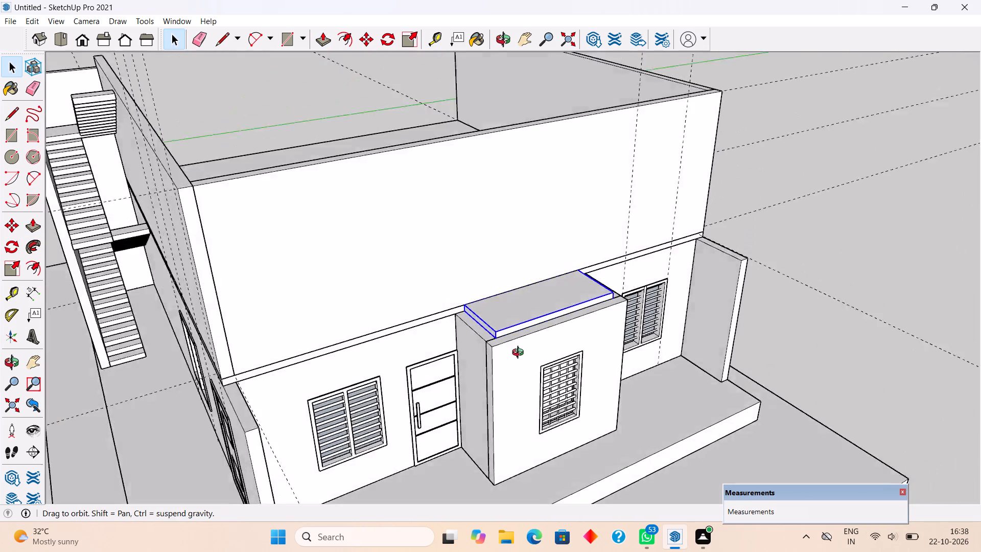
{"action": "middle_click_drag", "start_coordinate": [520, 354], "coordinate": [607, 335]}
{"action": "scroll", "coordinate": [561, 328], "scroll_direction": "up", "scroll_amount": 3}
{"action": "left_click", "coordinate": [530, 316]}
{"action": "double_click", "coordinate": [530, 316]}
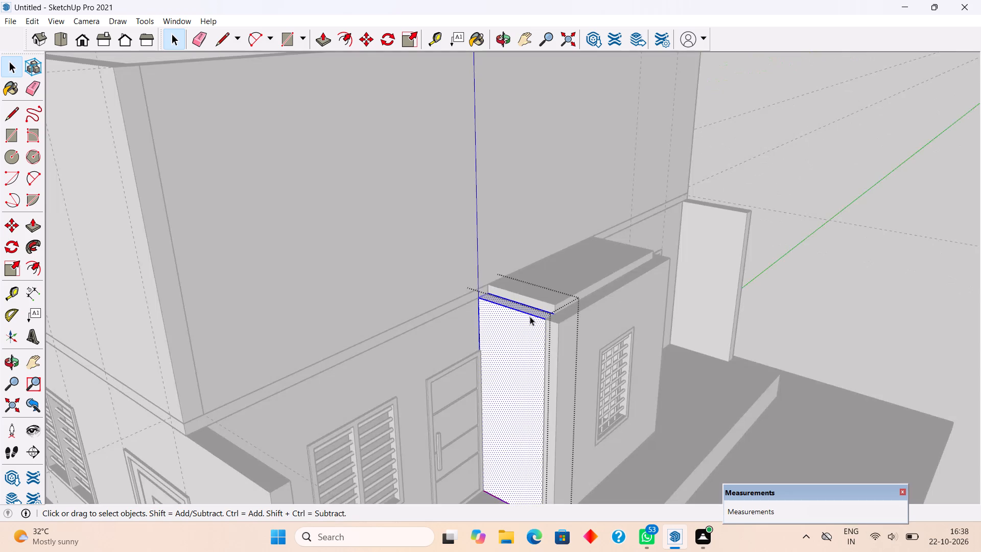
{"action": "key", "text": "p"}
{"action": "left_click", "coordinate": [531, 310]}
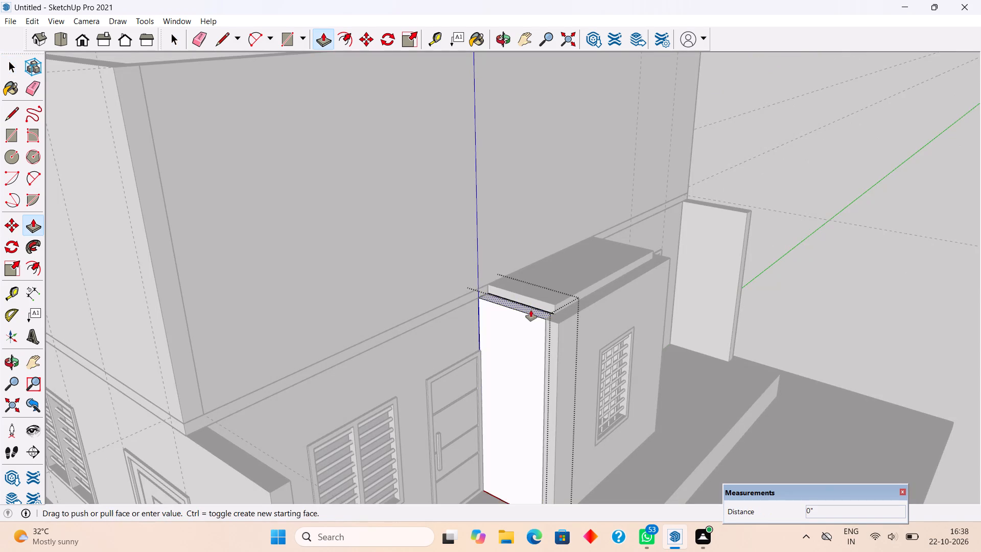
{"action": "scroll", "coordinate": [531, 310], "scroll_direction": "down", "scroll_amount": 5}
{"action": "left_click", "coordinate": [434, 165]}
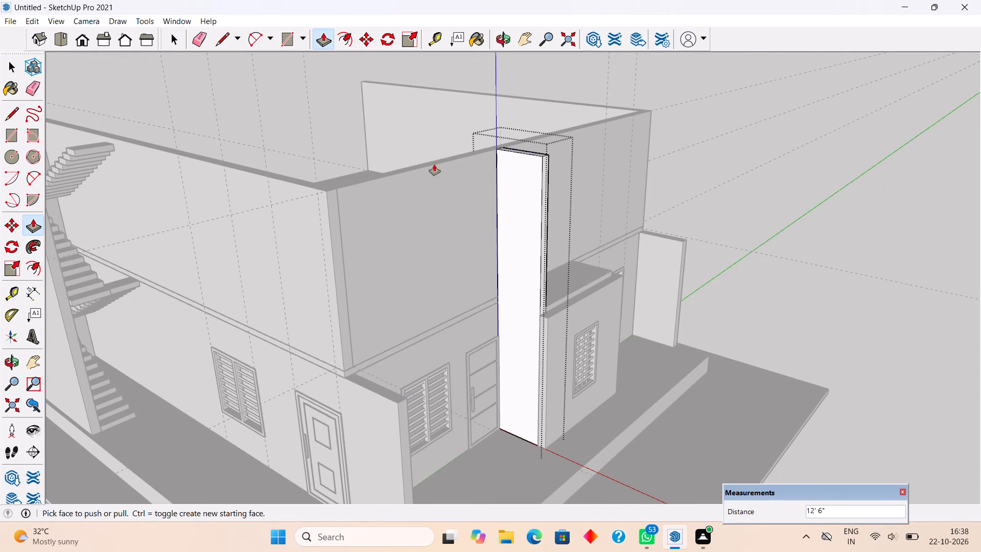
{"action": "key", "text": "space"}
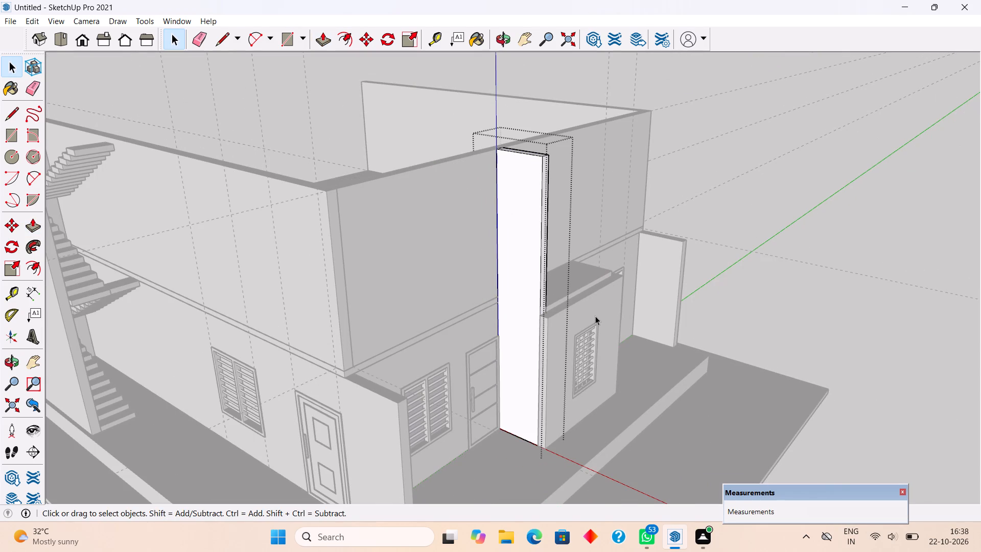
Raise the top of the projecting room's front wall with the grille window by 12' 6" to match the raised side wall.
{"action": "left_click", "coordinate": [595, 316]}
{"action": "left_click", "coordinate": [595, 316]}
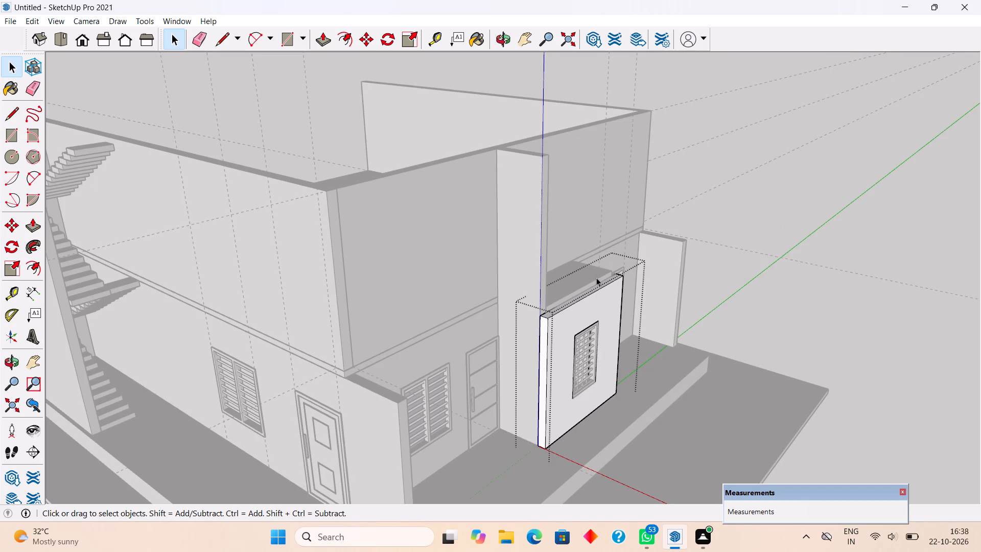
{"action": "key", "text": "p"}
{"action": "left_click", "coordinate": [577, 292]}
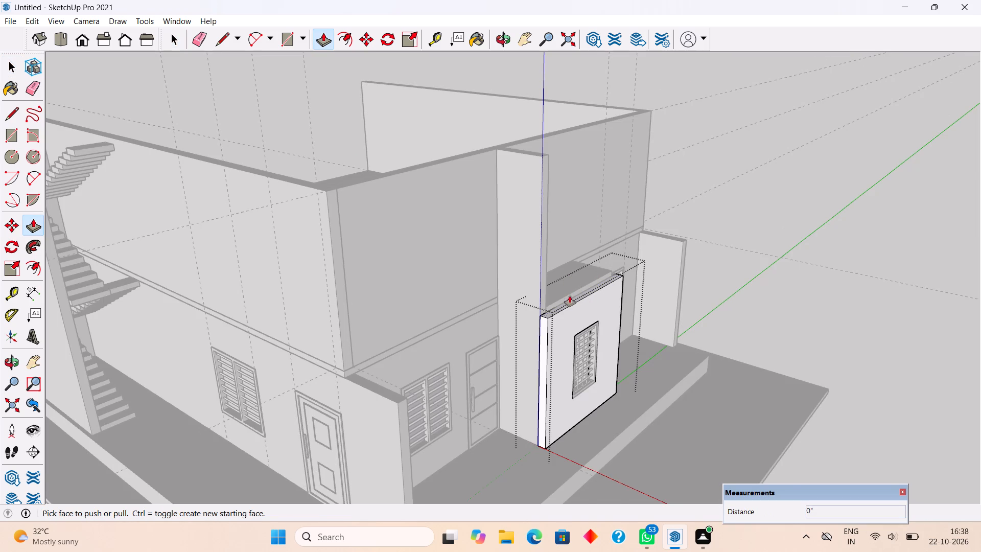
{"action": "scroll", "coordinate": [569, 303], "scroll_direction": "up", "scroll_amount": 2}
{"action": "left_click", "coordinate": [569, 303]}
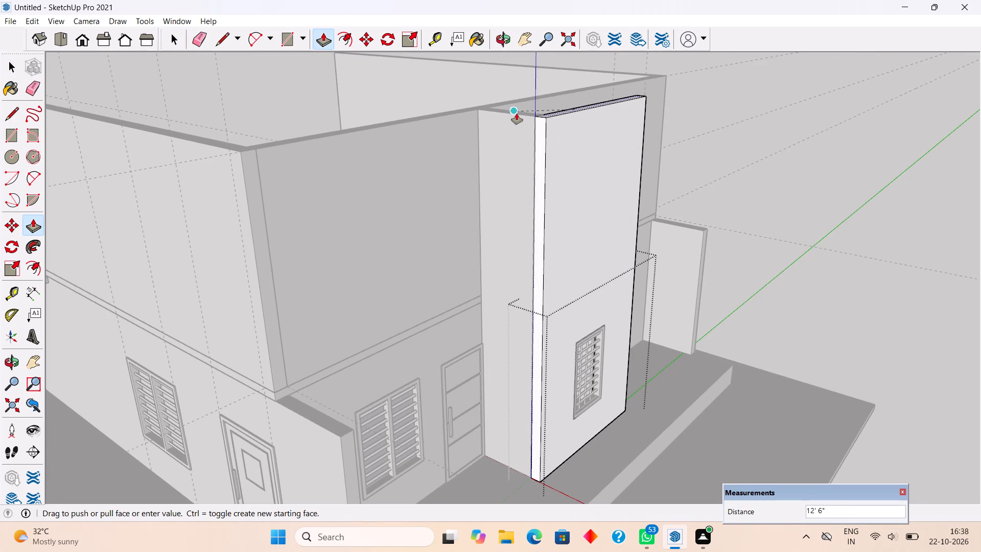
{"action": "left_click", "coordinate": [517, 113]}
Raise the top of the projecting room's other side wall, farther from the door, by 12' 6" to match the front wall.
{"action": "middle_click_drag", "start_coordinate": [629, 283], "coordinate": [283, 305]}
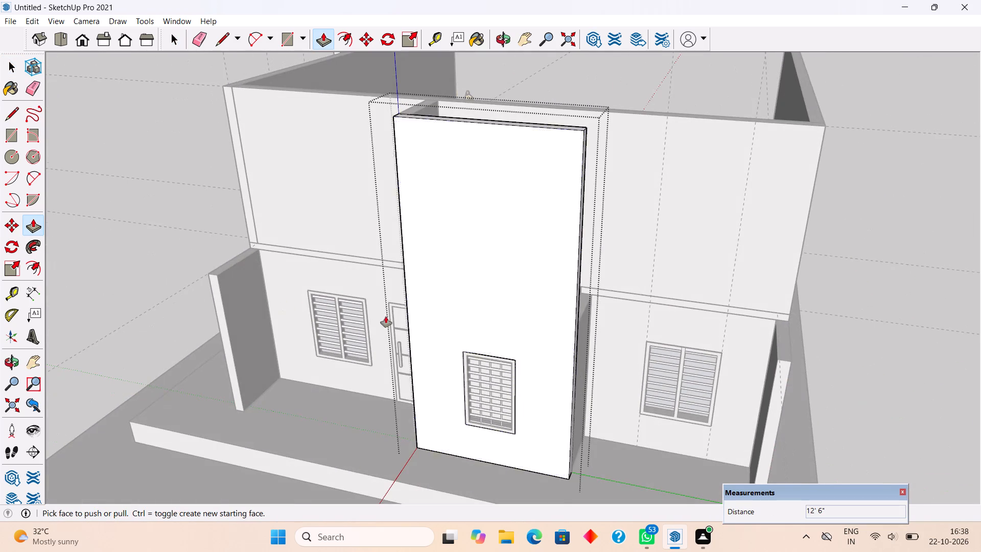
{"action": "scroll", "coordinate": [600, 352], "scroll_direction": "up", "scroll_amount": 5}
{"action": "scroll", "coordinate": [587, 306], "scroll_direction": "up", "scroll_amount": 4}
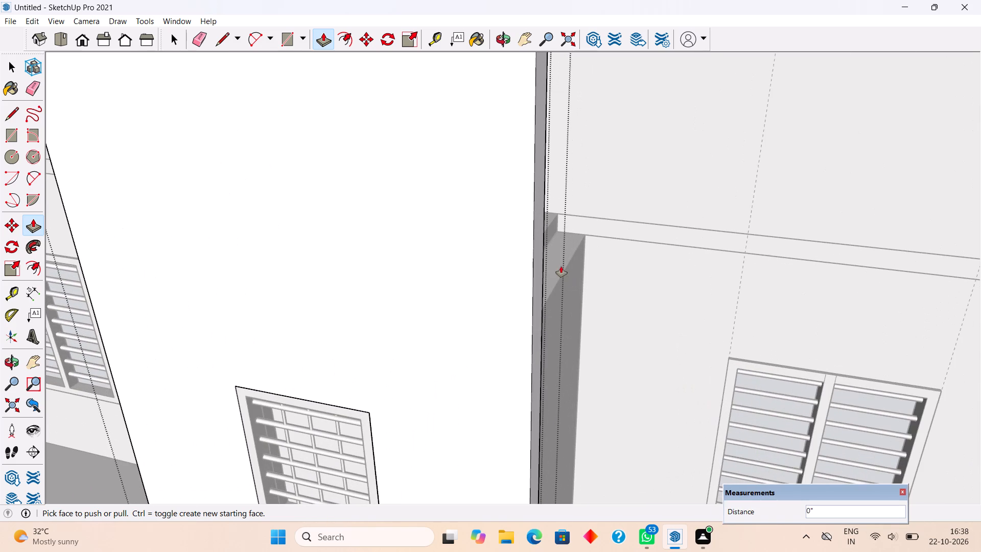
{"action": "left_click", "coordinate": [561, 266]}
{"action": "key", "text": "space"}
{"action": "triple_click", "coordinate": [581, 288]}
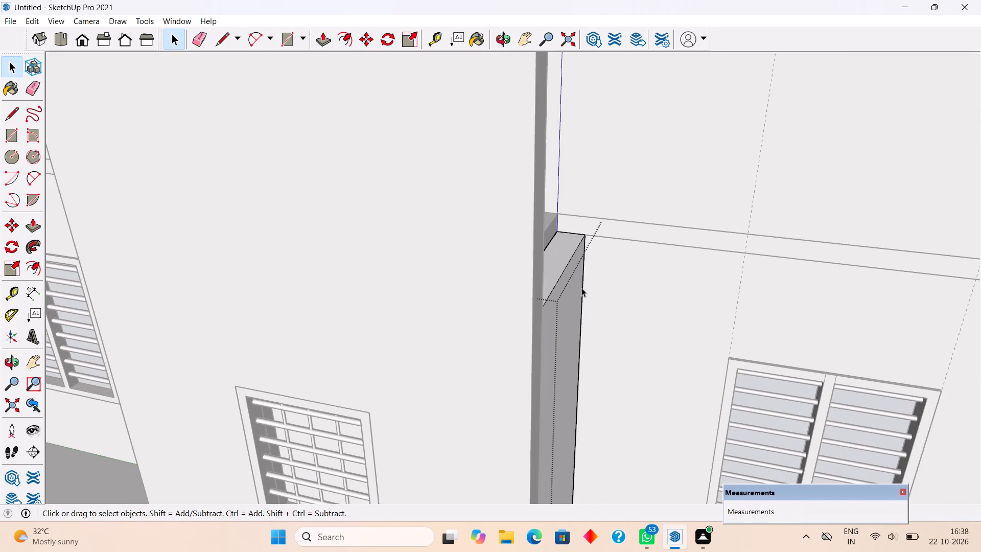
{"action": "key", "text": "p"}
{"action": "left_click", "coordinate": [557, 274]}
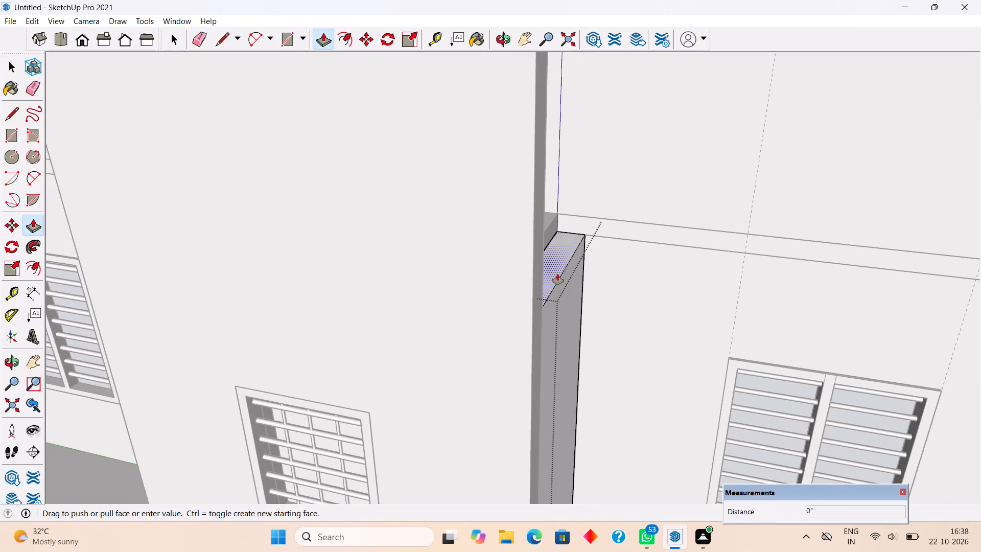
{"action": "scroll", "coordinate": [551, 199], "scroll_direction": "down", "scroll_amount": 8}
{"action": "scroll", "coordinate": [551, 199], "scroll_direction": "up", "scroll_amount": 1}
{"action": "scroll", "coordinate": [551, 199], "scroll_direction": "down", "scroll_amount": 4}
{"action": "scroll", "coordinate": [535, 136], "scroll_direction": "down", "scroll_amount": 4}
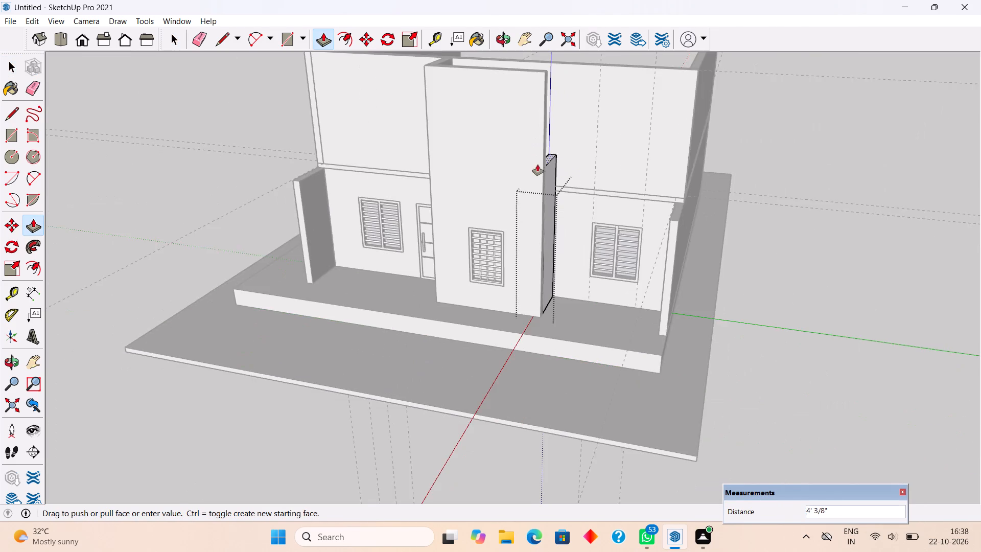
{"action": "scroll", "coordinate": [538, 165], "scroll_direction": "down", "scroll_amount": 5}
{"action": "left_click", "coordinate": [531, 99]}
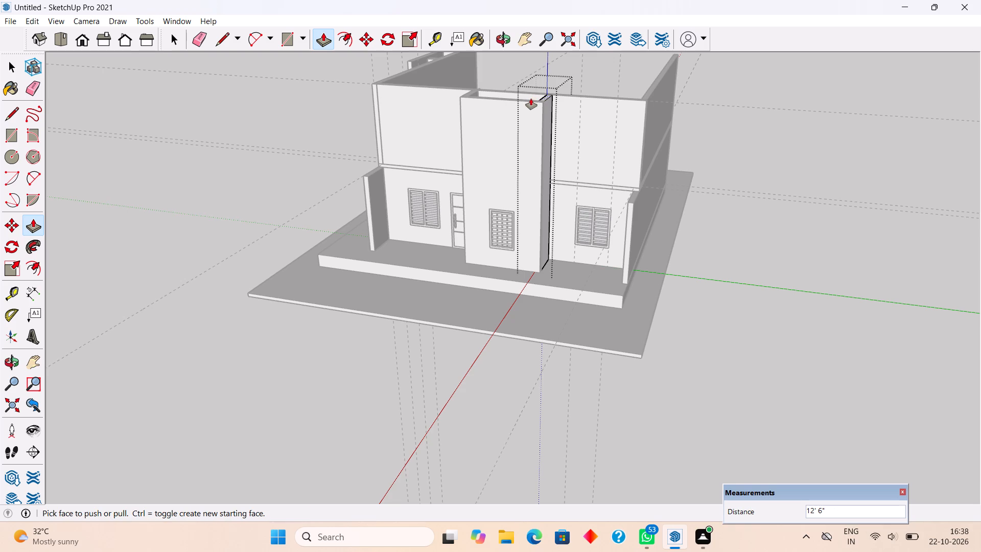
{"action": "key", "text": "space"}
{"action": "left_click", "coordinate": [719, 267]}
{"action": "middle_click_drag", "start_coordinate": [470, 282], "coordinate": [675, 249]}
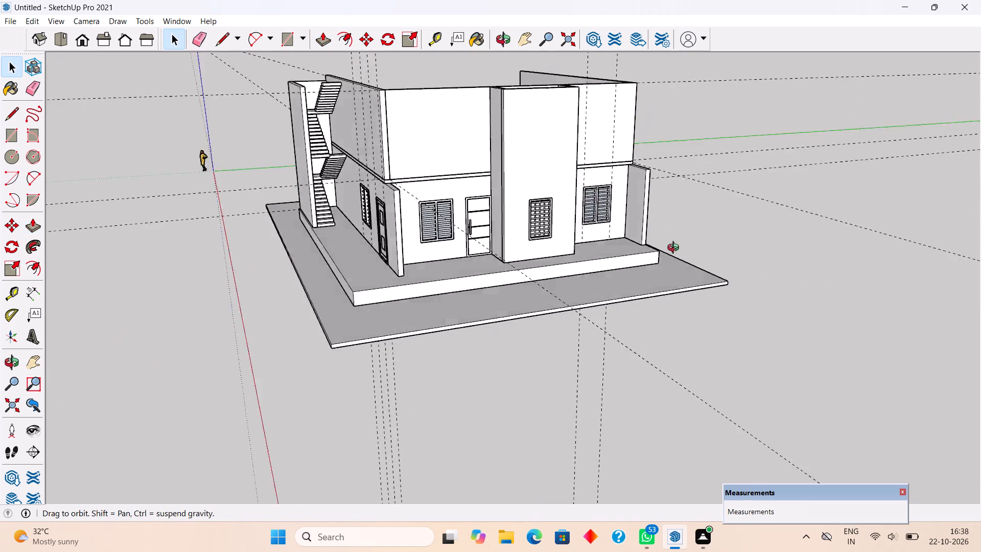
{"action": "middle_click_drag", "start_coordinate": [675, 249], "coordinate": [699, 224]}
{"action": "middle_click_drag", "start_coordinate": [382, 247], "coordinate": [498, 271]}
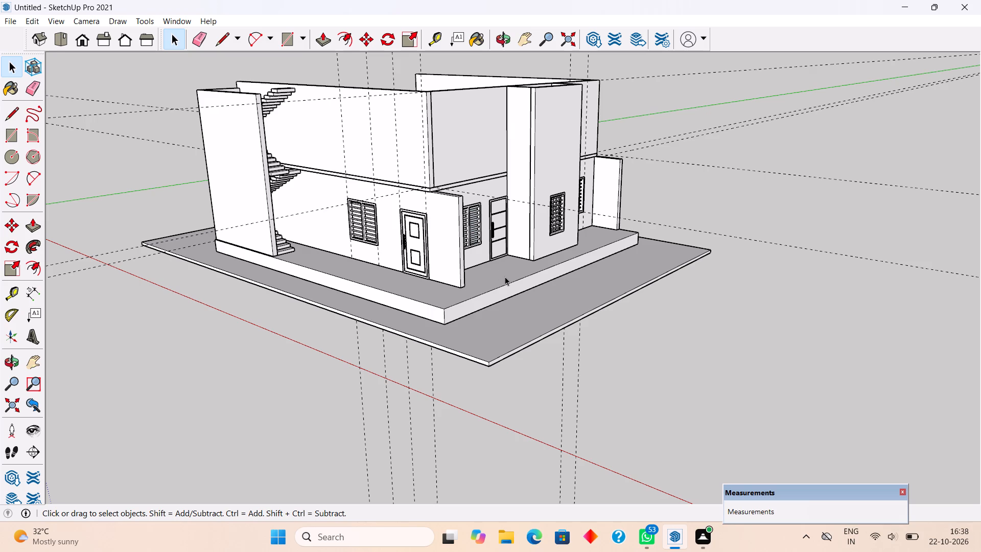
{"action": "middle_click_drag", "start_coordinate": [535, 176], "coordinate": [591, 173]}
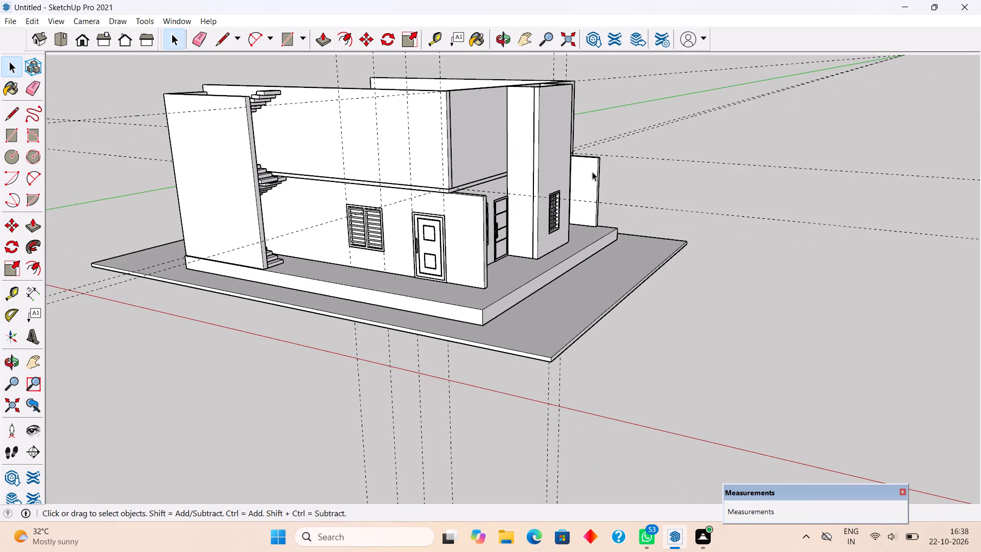
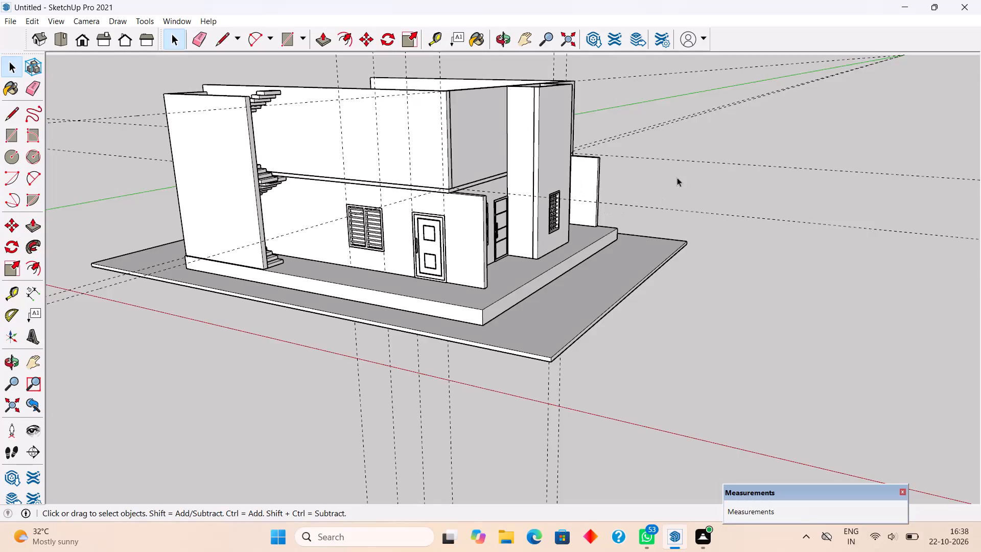
Place a horizontal guide 3' above the base of the upper front wall, over the louvred window beside the projecting room.
{"action": "middle_click_drag", "start_coordinate": [651, 170], "coordinate": [311, 169]}
{"action": "scroll", "coordinate": [690, 177], "scroll_direction": "up", "scroll_amount": 3}
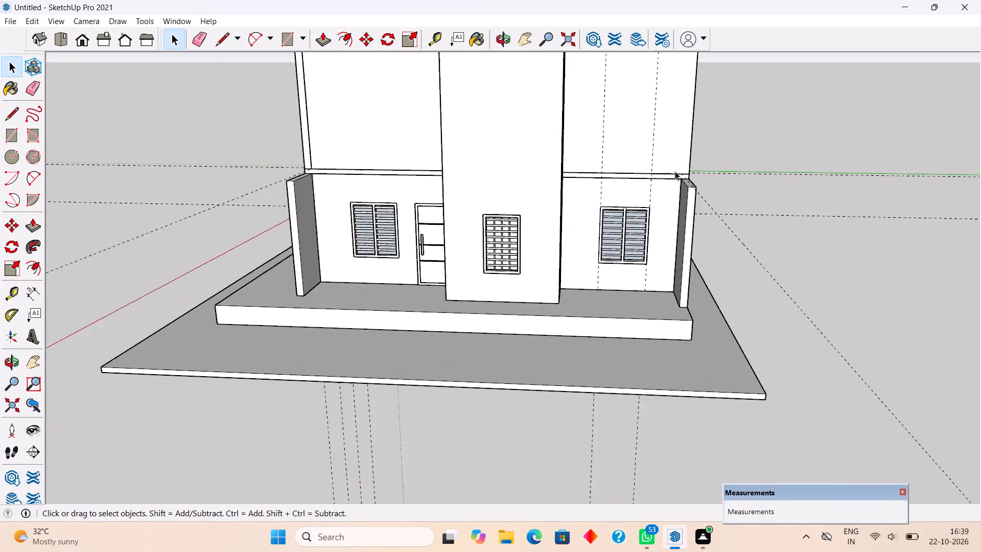
{"action": "scroll", "coordinate": [675, 171], "scroll_direction": "up", "scroll_amount": 2}
{"action": "scroll", "coordinate": [642, 147], "scroll_direction": "down", "scroll_amount": 6}
{"action": "scroll", "coordinate": [639, 200], "scroll_direction": "down", "scroll_amount": 5}
{"action": "scroll", "coordinate": [636, 85], "scroll_direction": "up", "scroll_amount": 8}
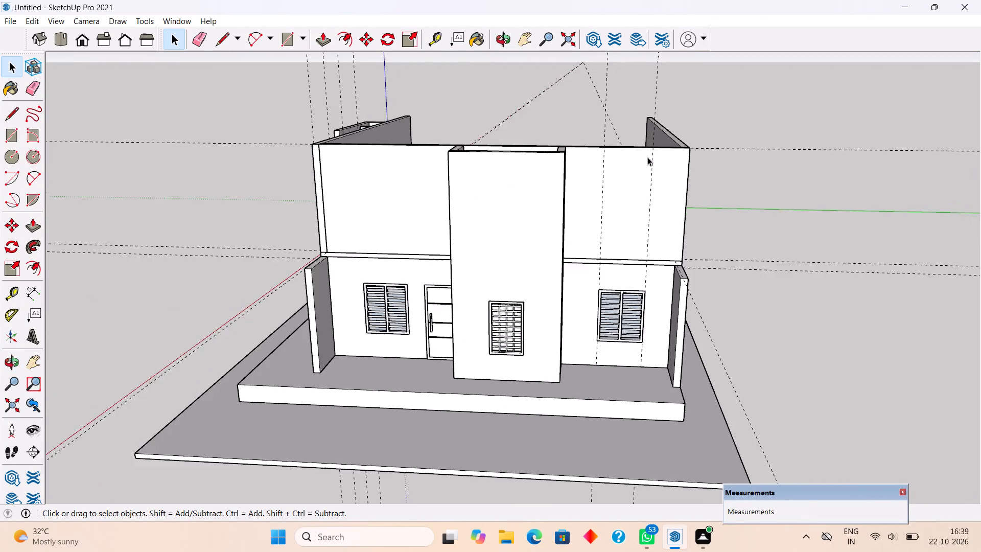
{"action": "middle_click_drag", "start_coordinate": [638, 220], "coordinate": [638, 164]}
{"action": "scroll", "coordinate": [639, 163], "scroll_direction": "up", "scroll_amount": 2}
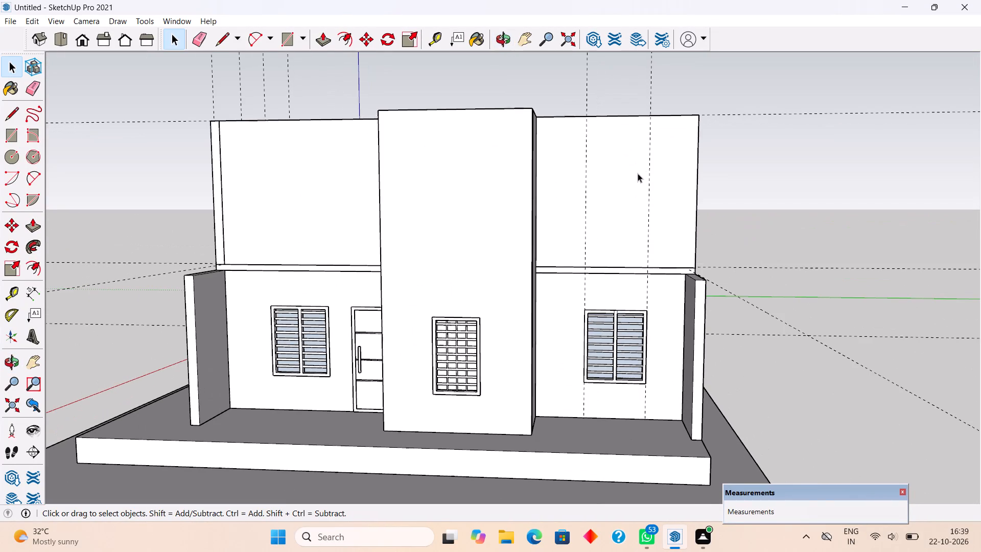
{"action": "key", "text": "t"}
{"action": "left_click", "coordinate": [636, 265]}
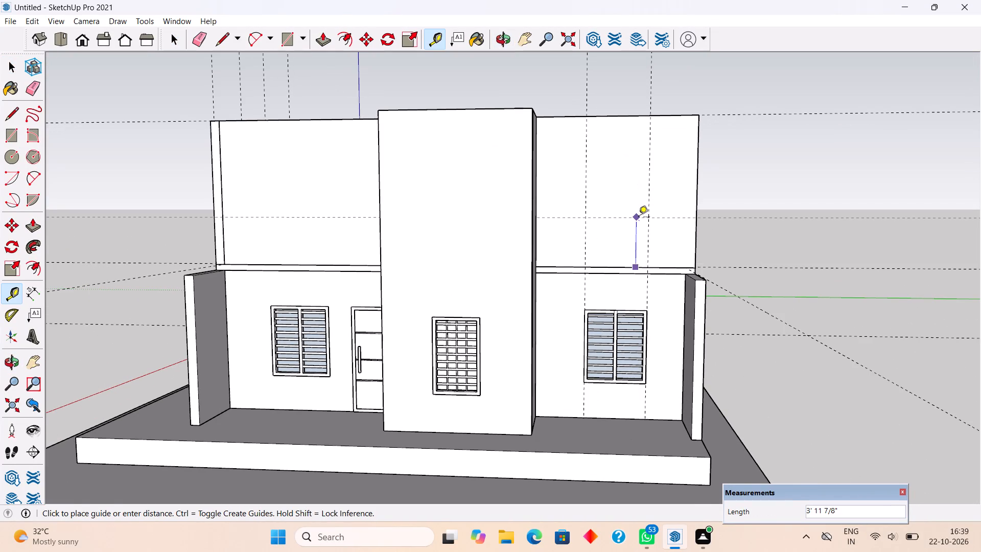
{"action": "type", "text": "3'"}
{"action": "key", "text": "Return"}
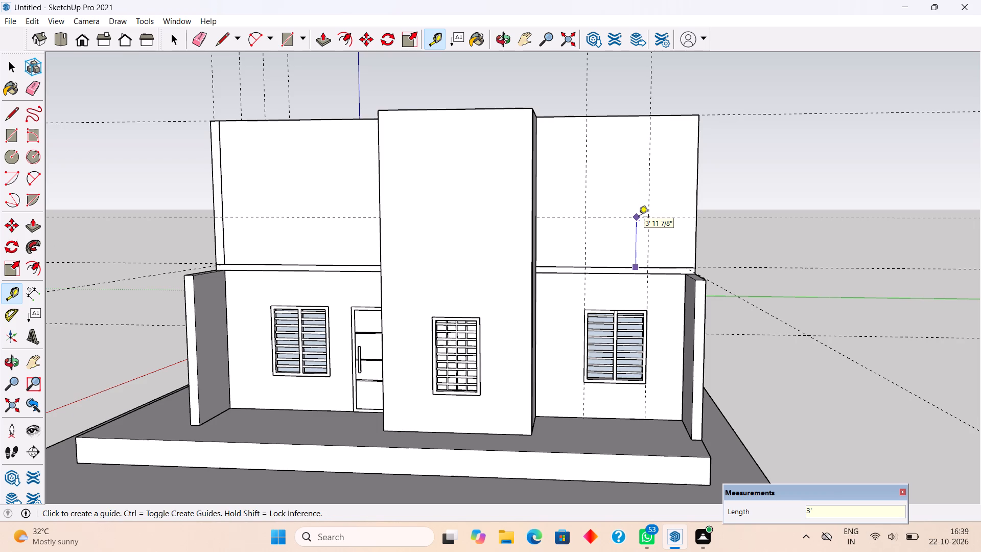
Measure the height of the ground-floor louvred window from its bottom edge.
{"action": "scroll", "coordinate": [622, 363], "scroll_direction": "up", "scroll_amount": 3}
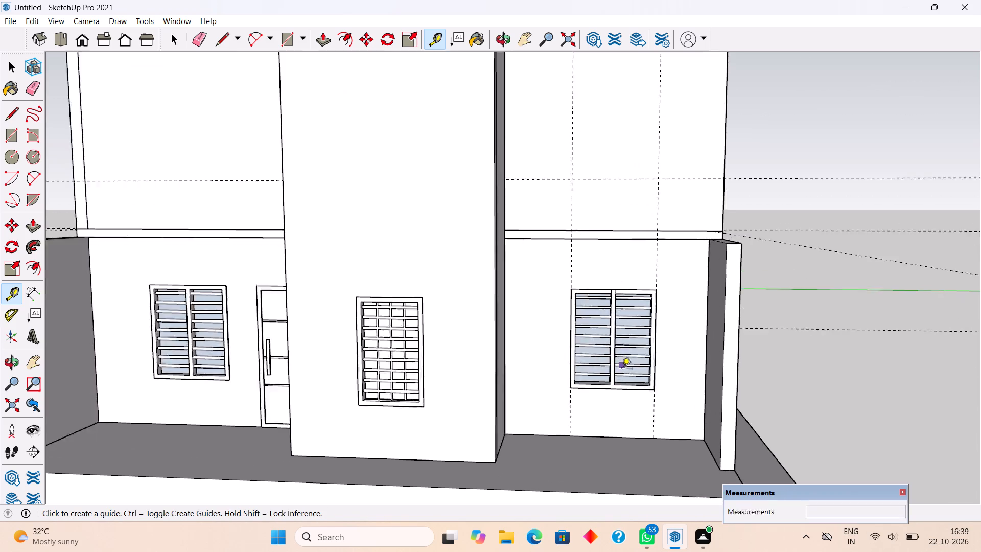
{"action": "scroll", "coordinate": [622, 370], "scroll_direction": "up", "scroll_amount": 6}
{"action": "left_click", "coordinate": [593, 406]}
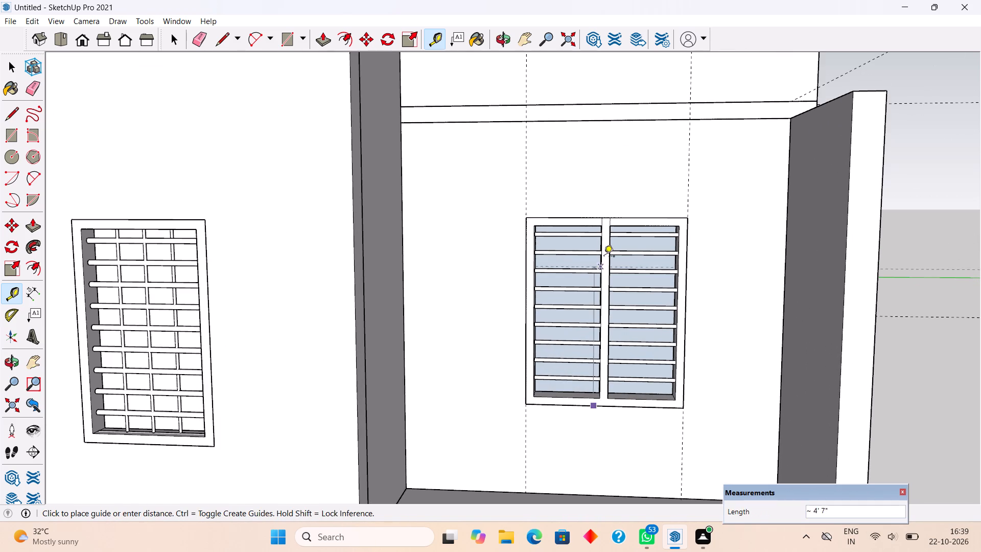
{"action": "key", "text": "space"}
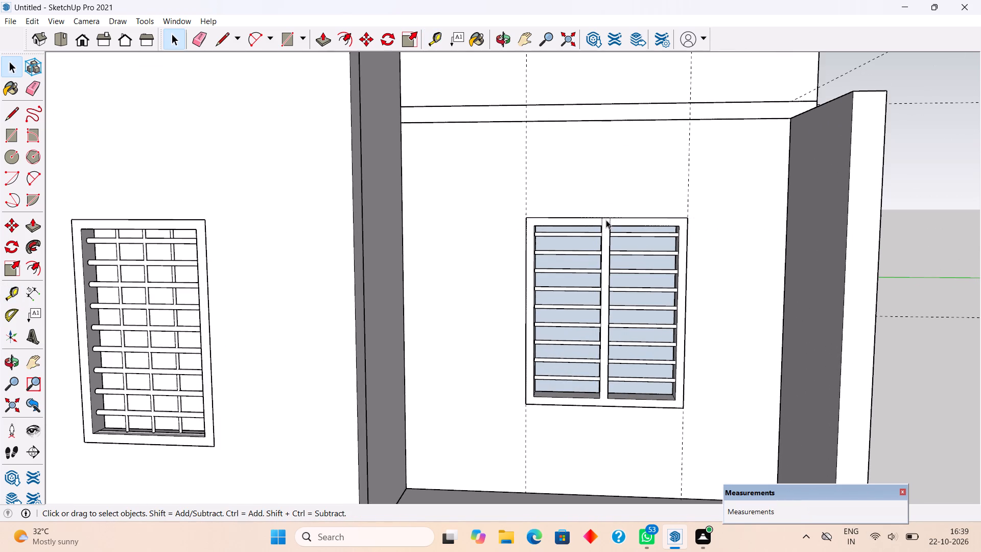
Place a second horizontal guide on the upper front wall, 6' above the sill guide.
{"action": "scroll", "coordinate": [606, 220], "scroll_direction": "down", "scroll_amount": 10}
{"action": "scroll", "coordinate": [619, 109], "scroll_direction": "down", "scroll_amount": 5}
{"action": "scroll", "coordinate": [610, 120], "scroll_direction": "up", "scroll_amount": 1}
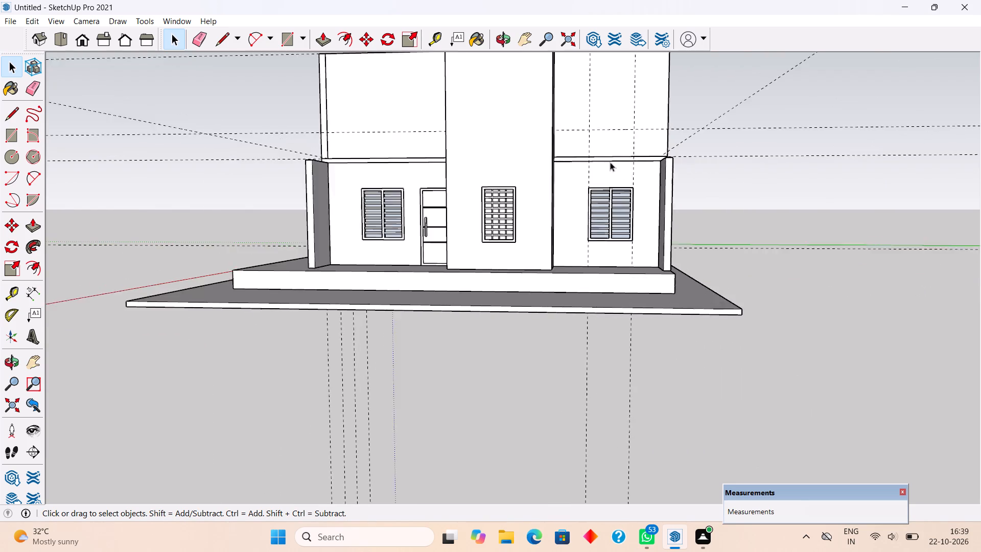
{"action": "scroll", "coordinate": [602, 233], "scroll_direction": "down", "scroll_amount": 3}
{"action": "scroll", "coordinate": [603, 68], "scroll_direction": "up", "scroll_amount": 7}
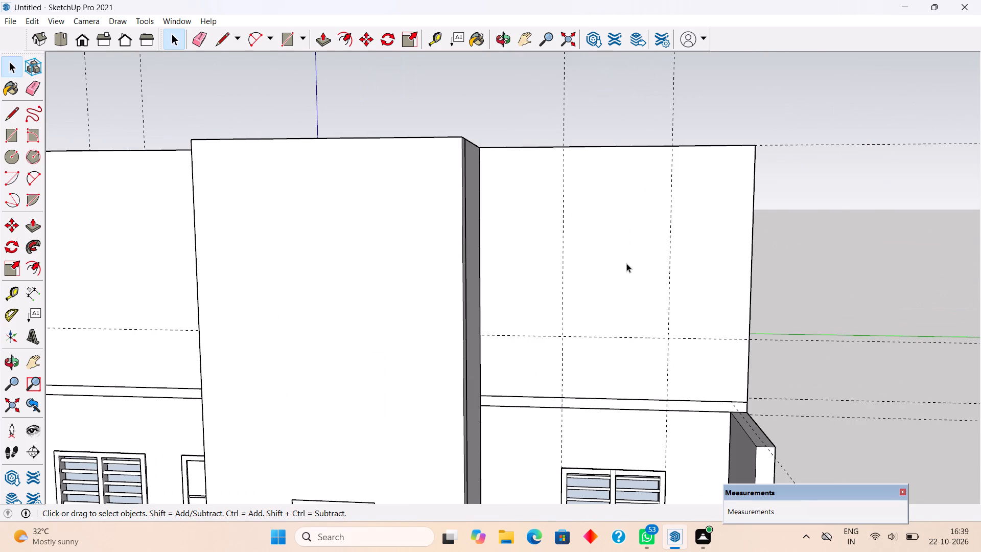
{"action": "key", "text": "t"}
{"action": "left_click", "coordinate": [627, 340]}
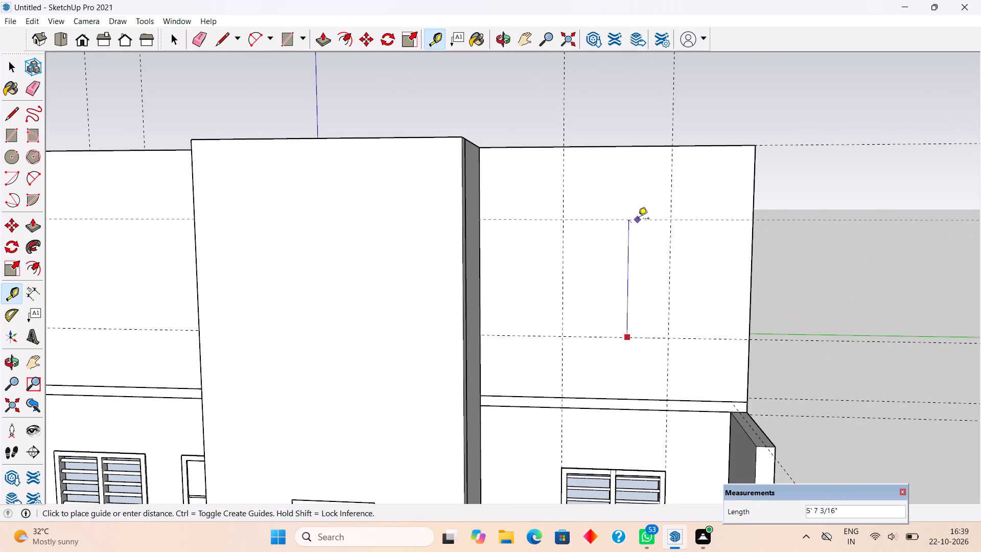
{"action": "type", "text": "6'"}
{"action": "key", "text": "Return"}
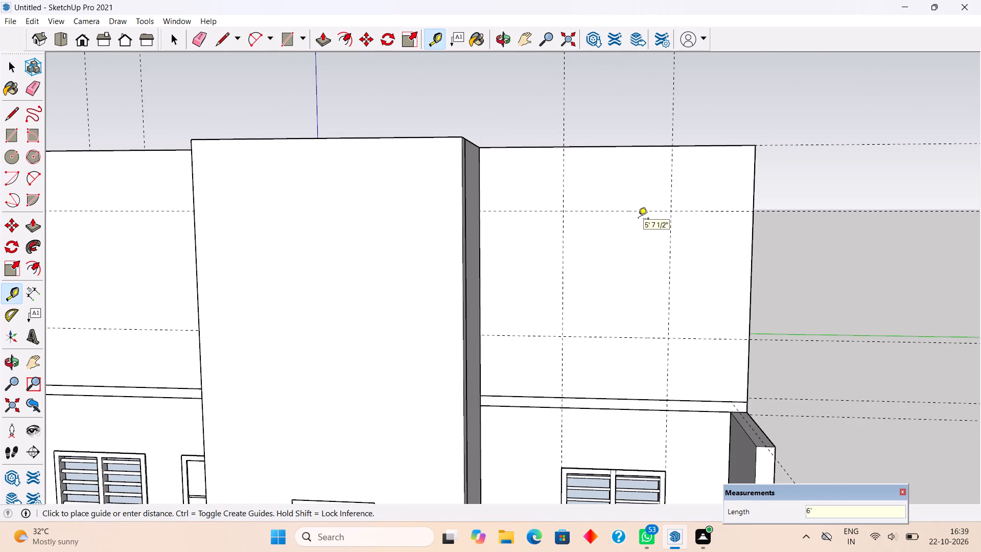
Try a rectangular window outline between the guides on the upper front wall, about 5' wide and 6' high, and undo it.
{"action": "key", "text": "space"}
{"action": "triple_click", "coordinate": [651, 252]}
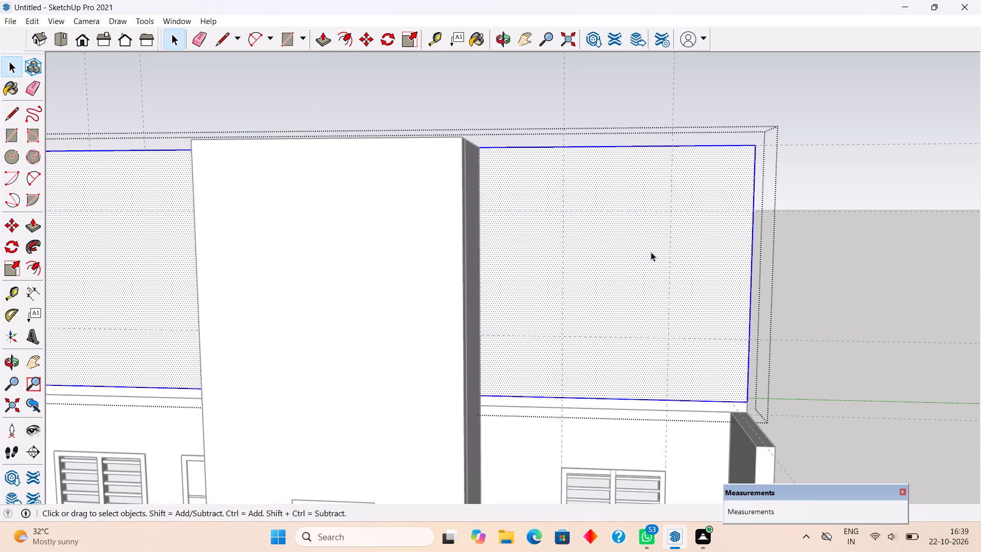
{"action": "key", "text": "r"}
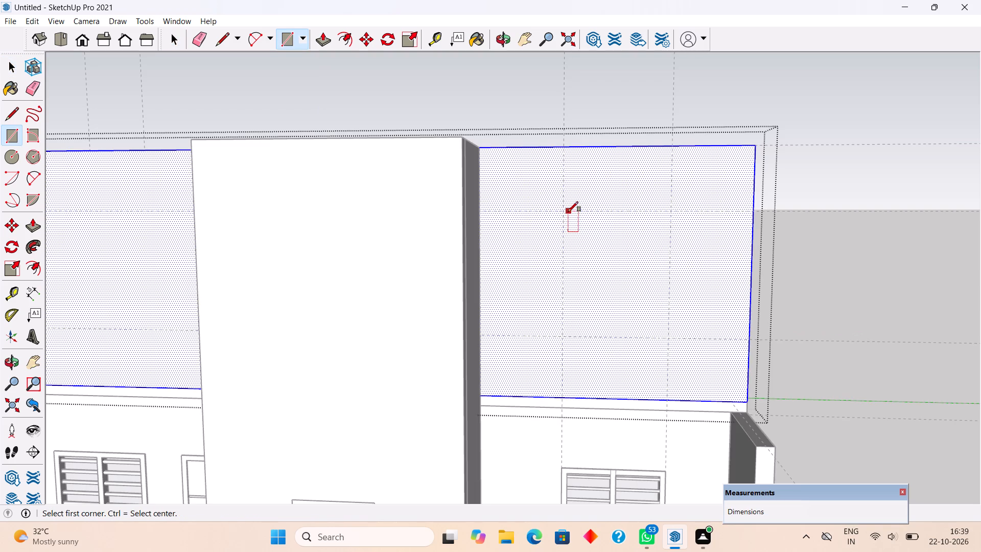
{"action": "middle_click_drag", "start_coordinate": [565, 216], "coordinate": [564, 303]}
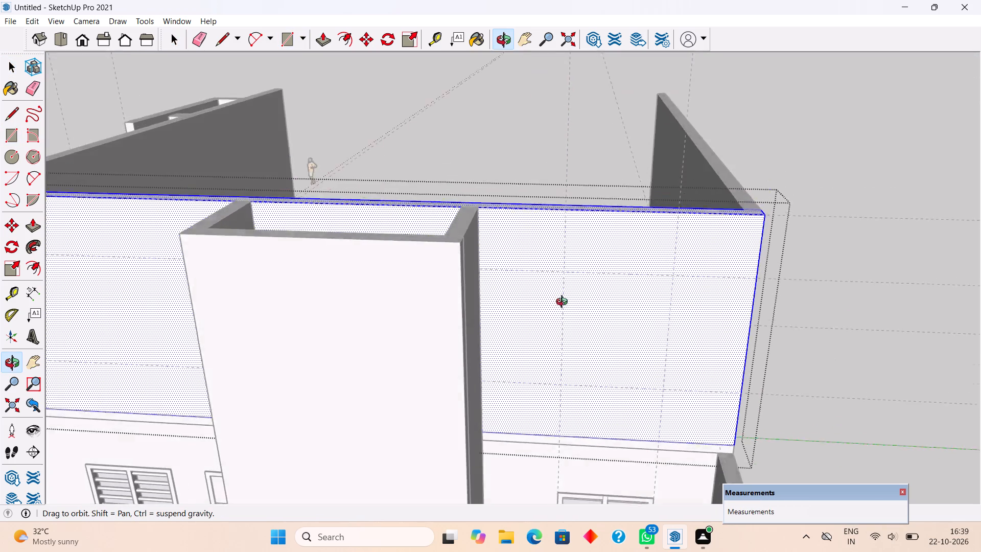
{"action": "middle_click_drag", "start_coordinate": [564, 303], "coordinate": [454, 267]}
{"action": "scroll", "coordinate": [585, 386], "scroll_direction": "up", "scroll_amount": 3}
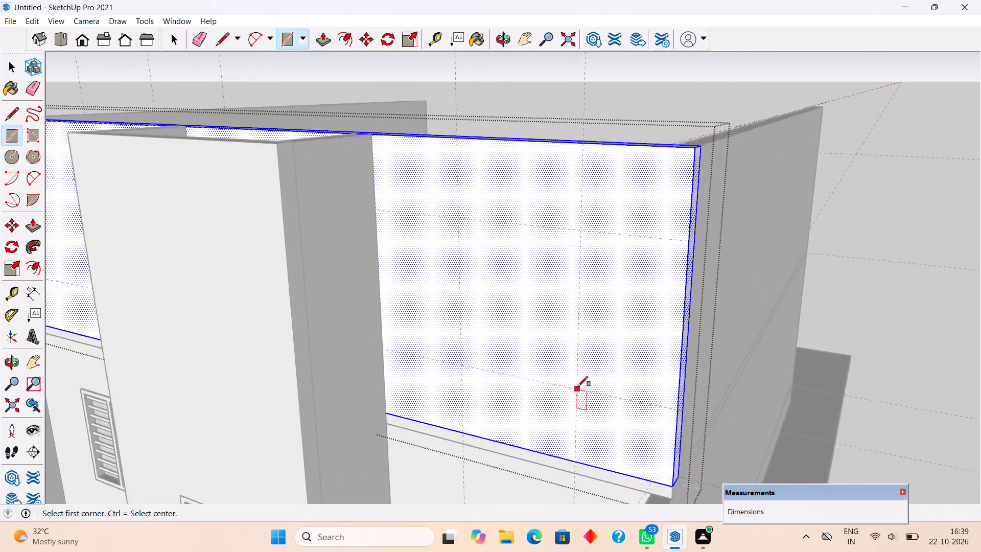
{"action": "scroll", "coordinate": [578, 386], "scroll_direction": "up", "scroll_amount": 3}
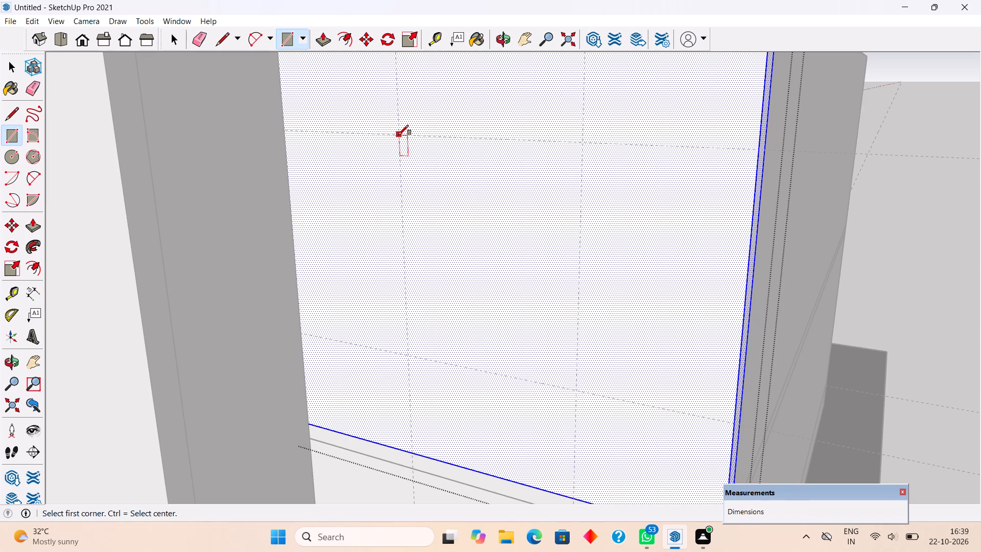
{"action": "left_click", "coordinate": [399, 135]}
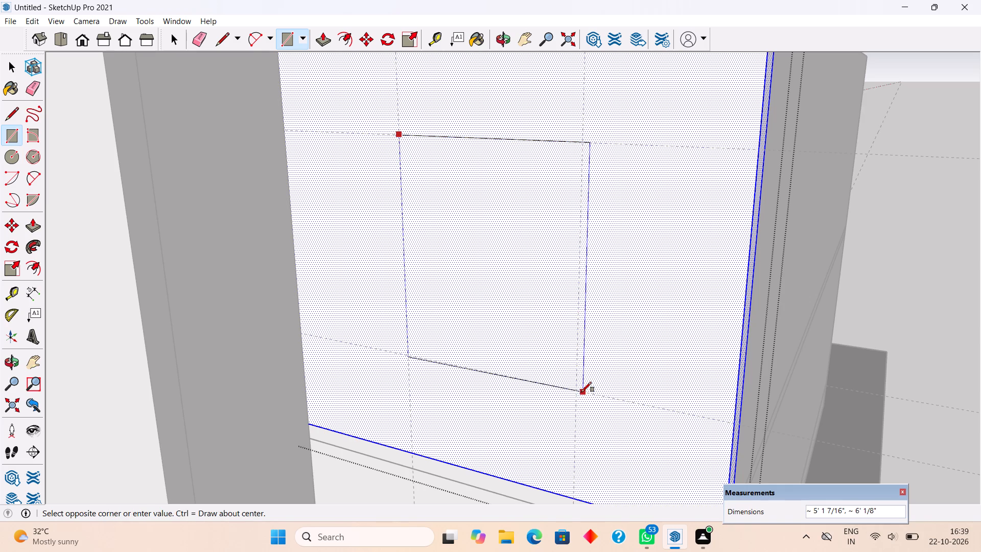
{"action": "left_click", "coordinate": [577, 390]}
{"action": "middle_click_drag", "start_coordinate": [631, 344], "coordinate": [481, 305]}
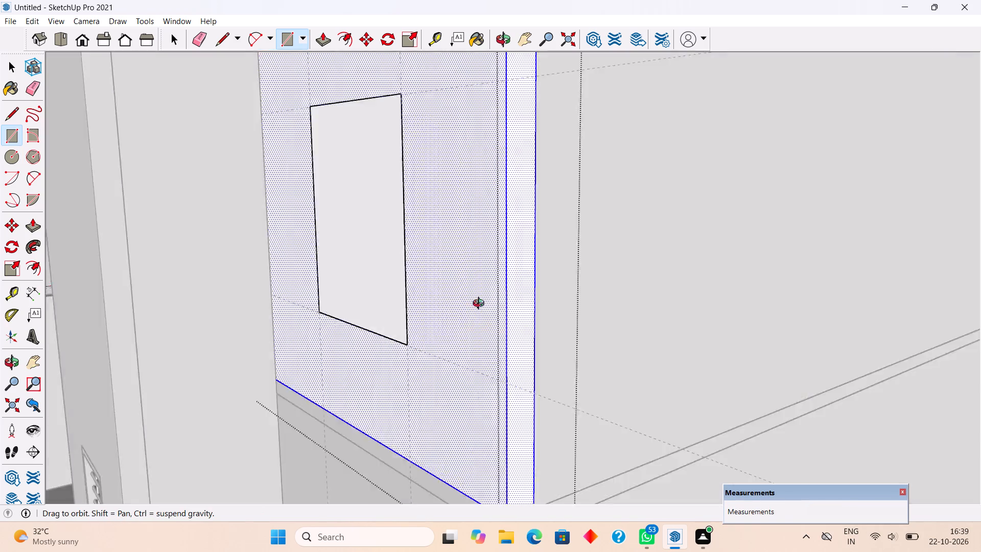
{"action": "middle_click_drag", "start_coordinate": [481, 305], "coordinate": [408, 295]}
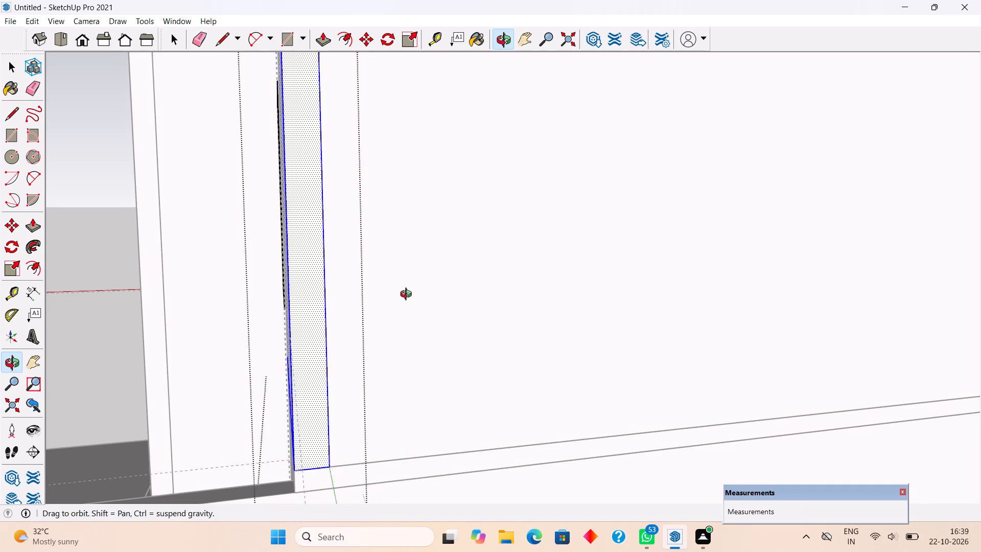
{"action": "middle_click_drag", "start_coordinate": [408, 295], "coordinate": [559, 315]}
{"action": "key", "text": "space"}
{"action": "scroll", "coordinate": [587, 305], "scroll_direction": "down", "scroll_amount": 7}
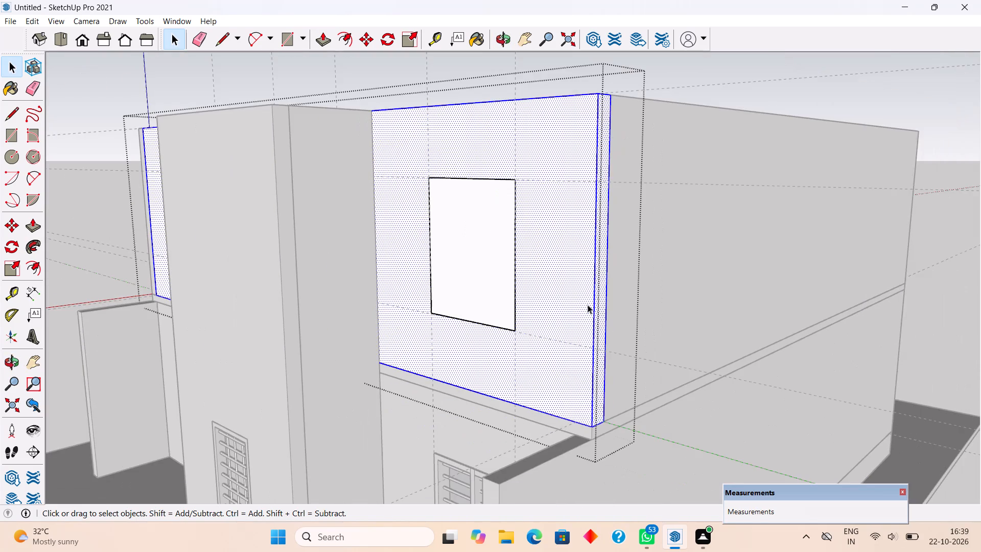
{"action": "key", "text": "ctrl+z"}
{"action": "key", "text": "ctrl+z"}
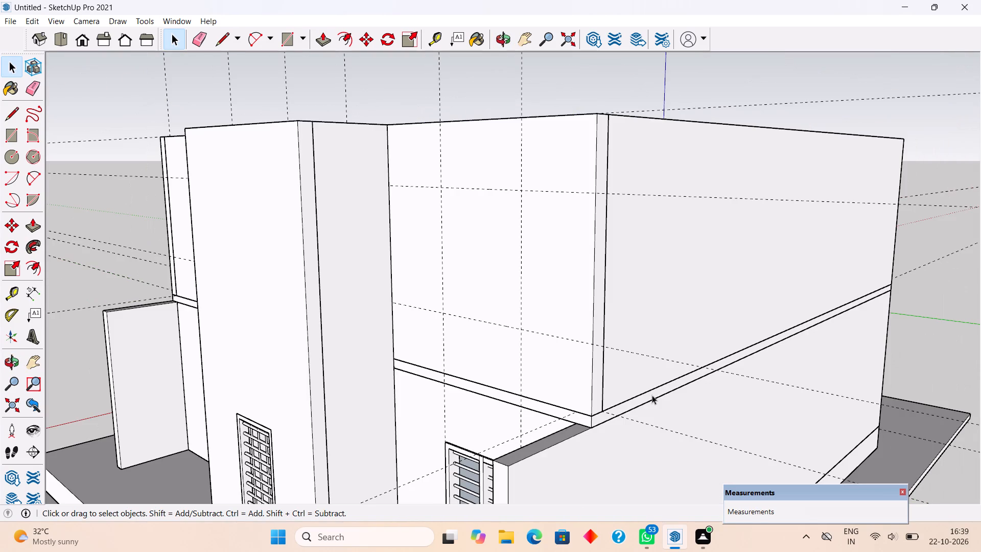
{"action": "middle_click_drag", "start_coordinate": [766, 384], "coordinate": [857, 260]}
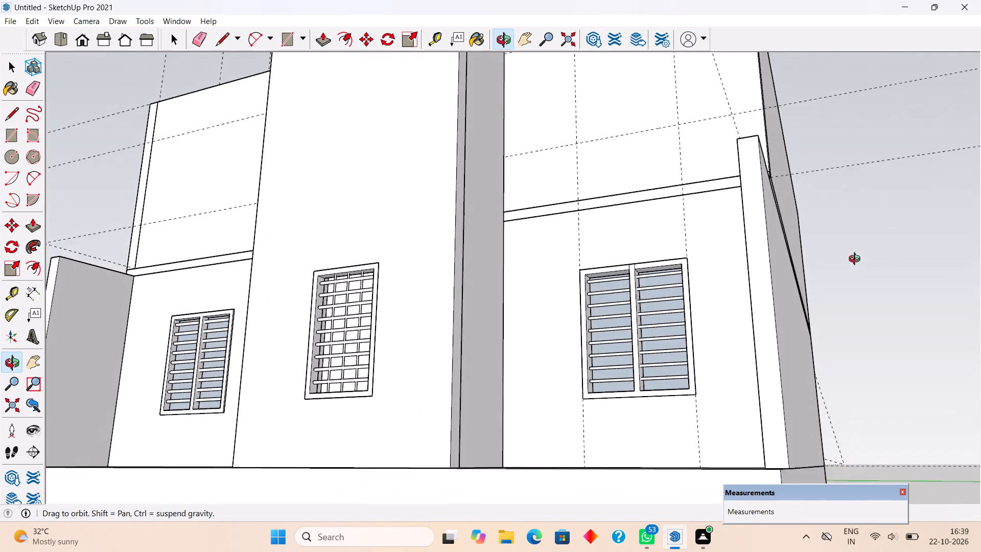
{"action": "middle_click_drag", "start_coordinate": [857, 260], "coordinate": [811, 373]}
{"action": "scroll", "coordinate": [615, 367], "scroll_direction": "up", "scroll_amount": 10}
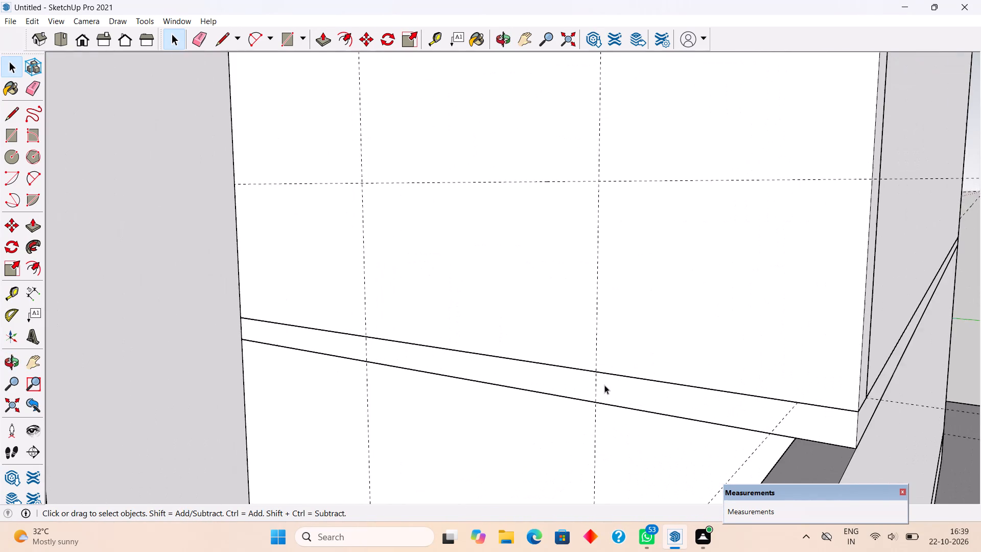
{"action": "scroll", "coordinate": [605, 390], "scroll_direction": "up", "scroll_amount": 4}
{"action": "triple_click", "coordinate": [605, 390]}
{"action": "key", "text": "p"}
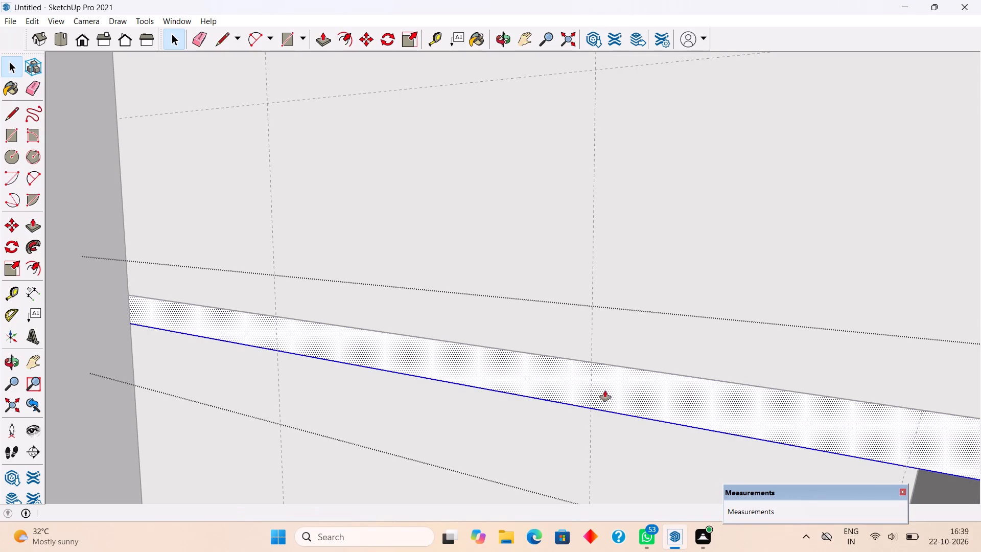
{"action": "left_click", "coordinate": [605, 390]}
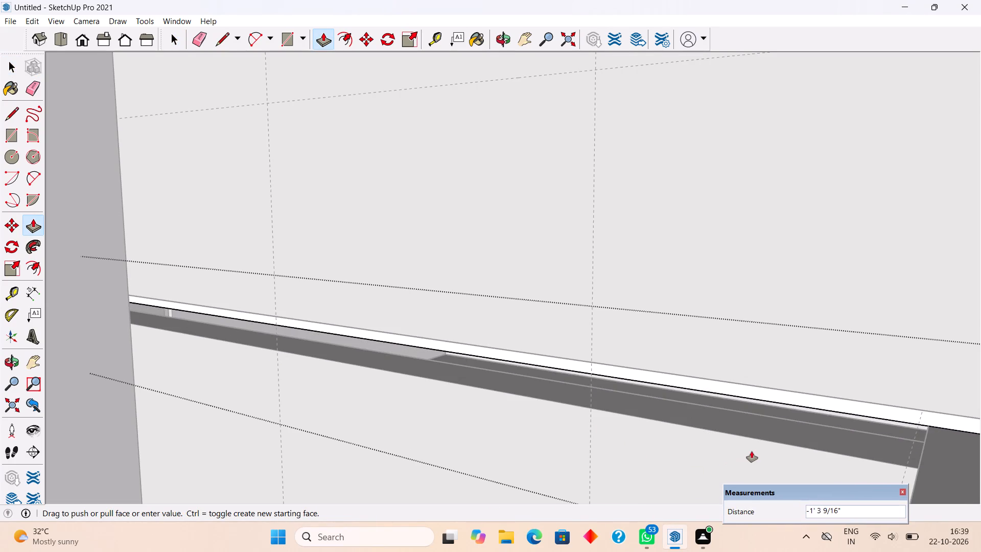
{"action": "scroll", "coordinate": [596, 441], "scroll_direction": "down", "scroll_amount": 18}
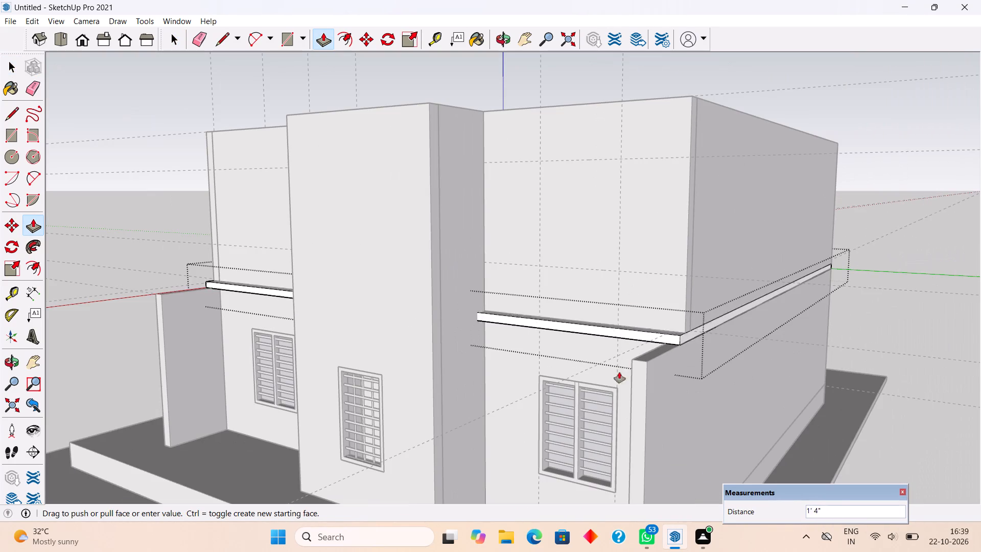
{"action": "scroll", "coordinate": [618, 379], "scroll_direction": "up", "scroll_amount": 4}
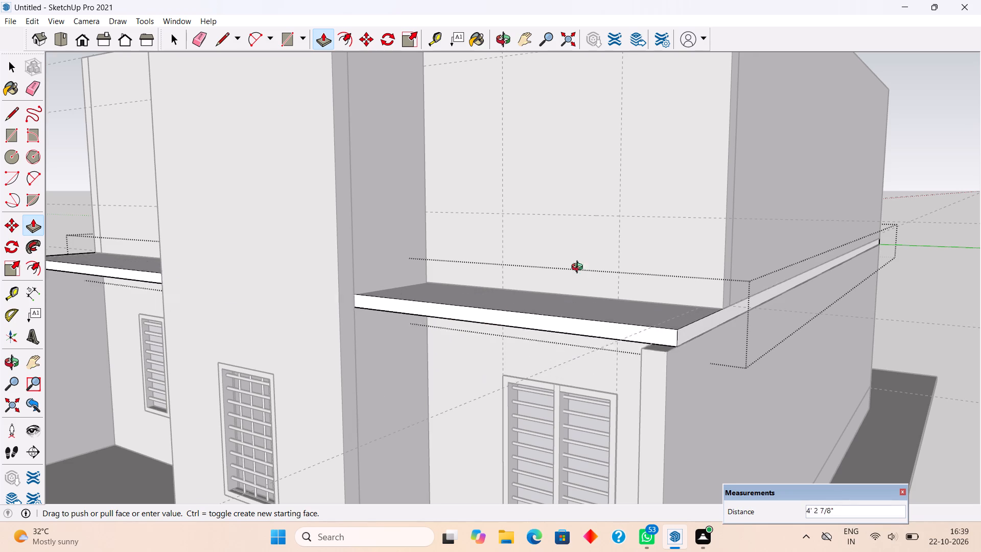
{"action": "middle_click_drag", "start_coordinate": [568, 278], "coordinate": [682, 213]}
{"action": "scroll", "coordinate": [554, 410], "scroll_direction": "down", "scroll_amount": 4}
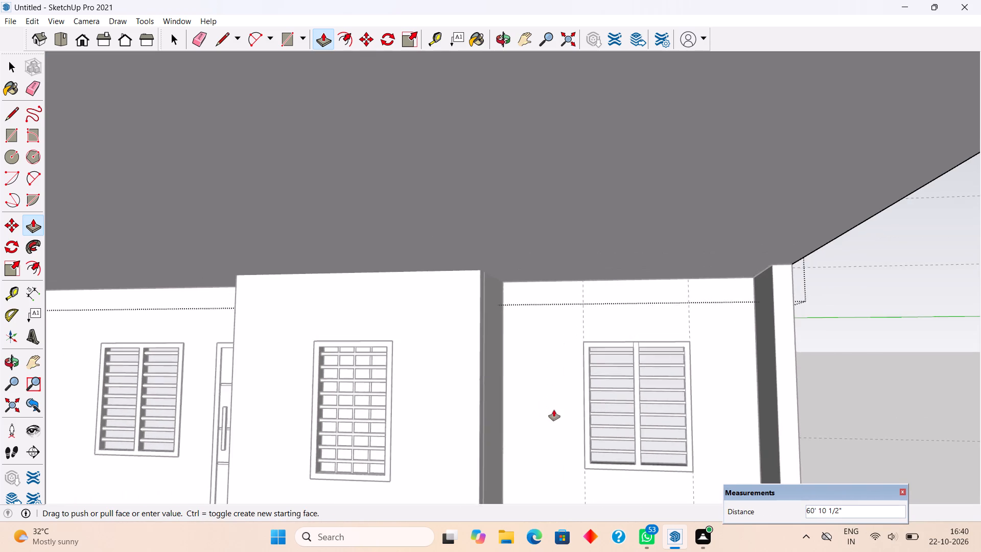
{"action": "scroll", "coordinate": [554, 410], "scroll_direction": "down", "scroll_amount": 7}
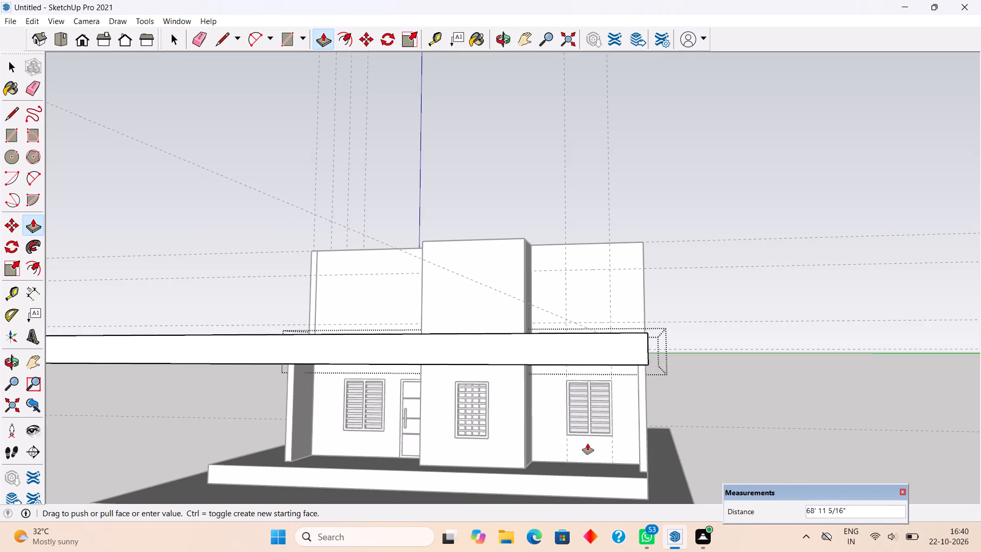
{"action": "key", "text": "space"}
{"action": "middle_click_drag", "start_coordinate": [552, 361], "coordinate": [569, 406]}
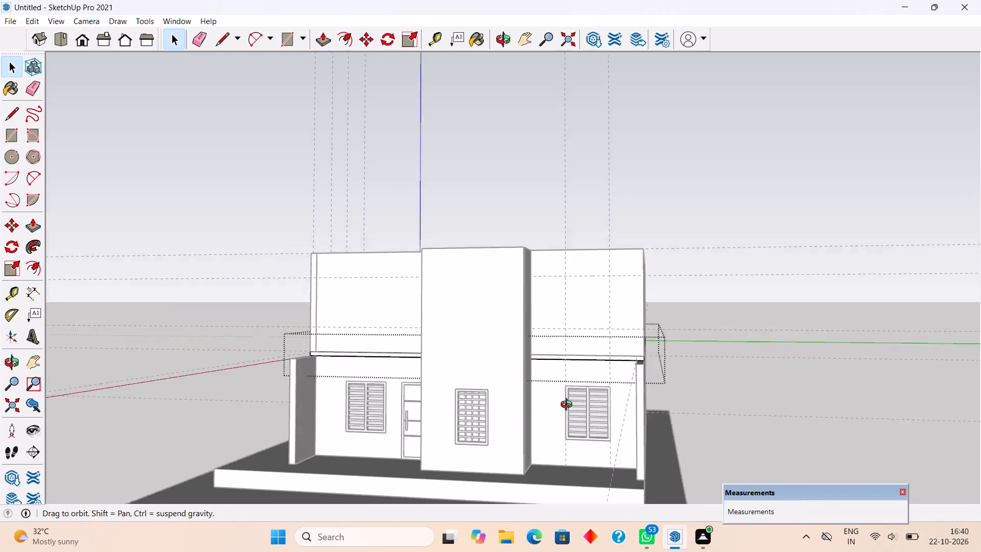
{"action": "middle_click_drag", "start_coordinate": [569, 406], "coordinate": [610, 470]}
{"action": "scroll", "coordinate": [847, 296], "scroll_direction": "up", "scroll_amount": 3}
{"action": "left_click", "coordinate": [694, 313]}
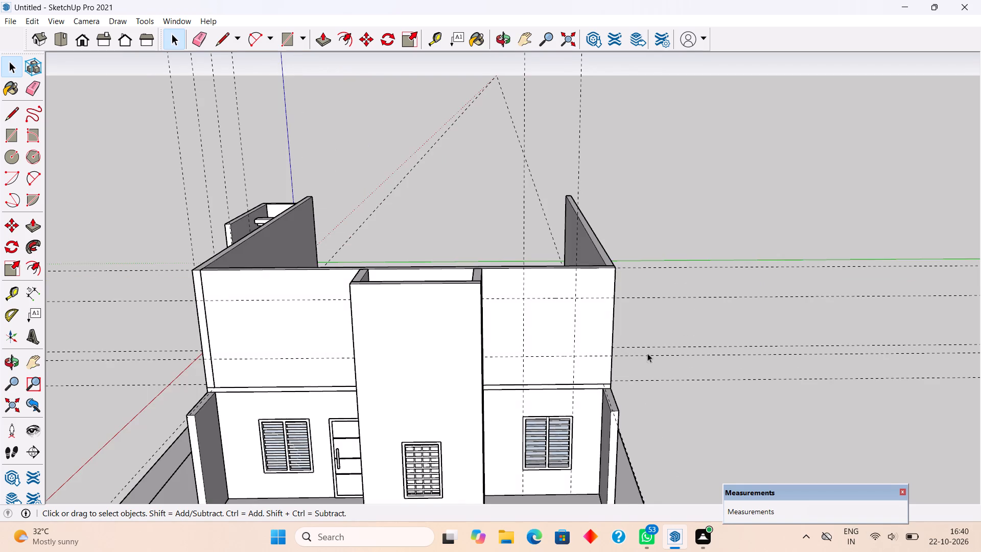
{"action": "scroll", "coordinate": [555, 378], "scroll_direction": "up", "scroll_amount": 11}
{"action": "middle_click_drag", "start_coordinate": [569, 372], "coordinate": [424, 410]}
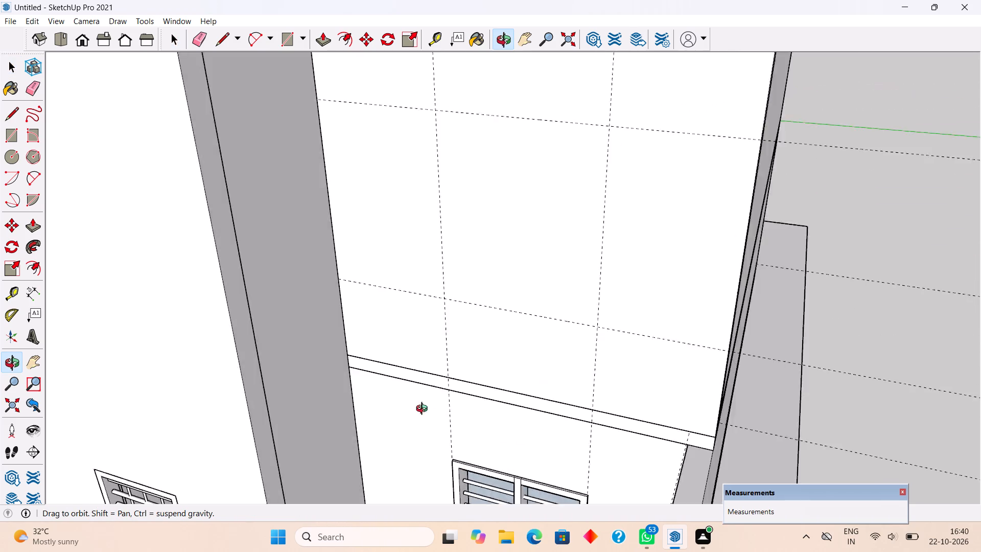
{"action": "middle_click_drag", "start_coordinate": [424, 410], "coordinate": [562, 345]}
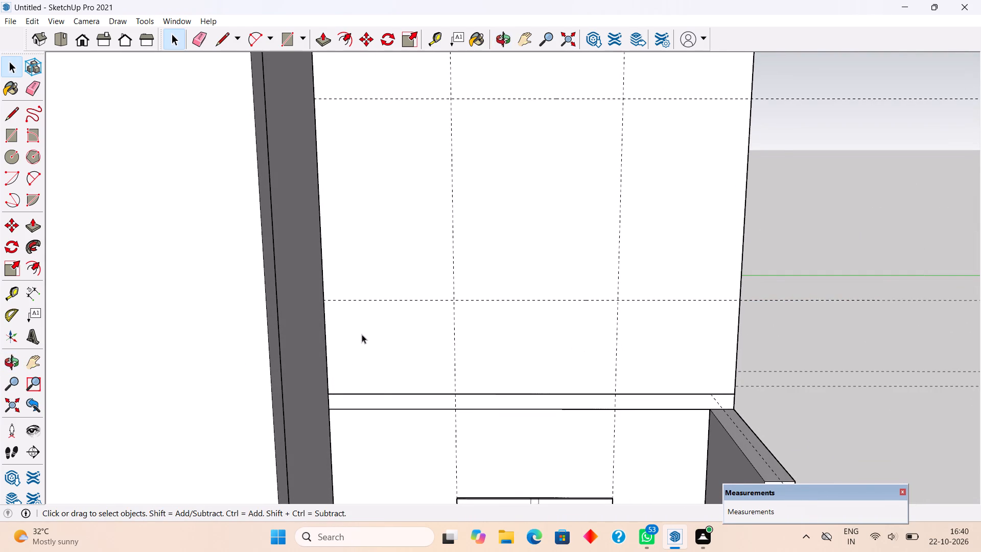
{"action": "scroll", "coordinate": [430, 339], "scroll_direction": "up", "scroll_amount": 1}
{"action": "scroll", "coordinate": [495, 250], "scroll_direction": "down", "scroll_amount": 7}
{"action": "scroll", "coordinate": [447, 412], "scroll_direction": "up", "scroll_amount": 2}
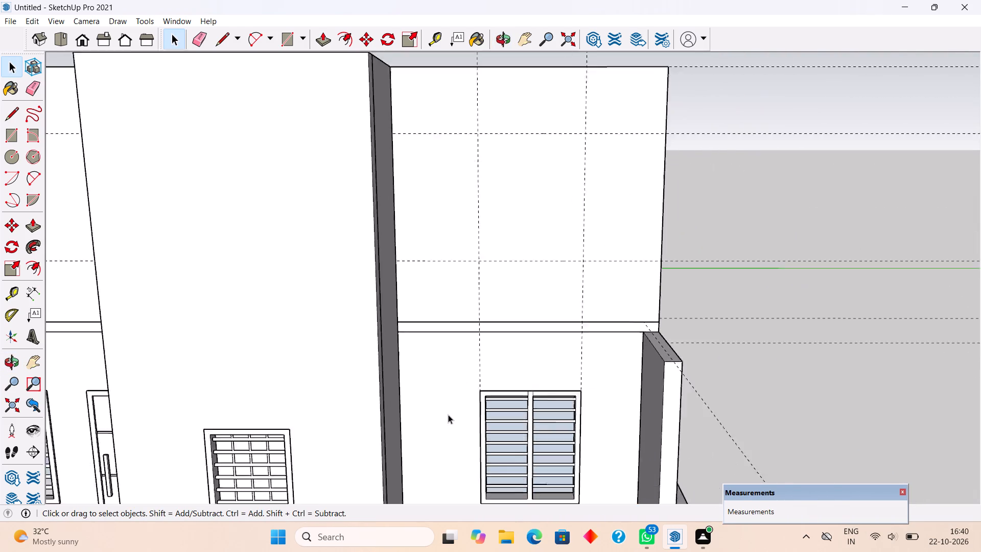
Delete the two vertical guides rising above the ground-floor louvred window beside the projecting room.
{"action": "scroll", "coordinate": [448, 415], "scroll_direction": "up", "scroll_amount": 11}
{"action": "scroll", "coordinate": [493, 371], "scroll_direction": "up", "scroll_amount": 4}
{"action": "middle_click_drag", "start_coordinate": [517, 346], "coordinate": [720, 380]}
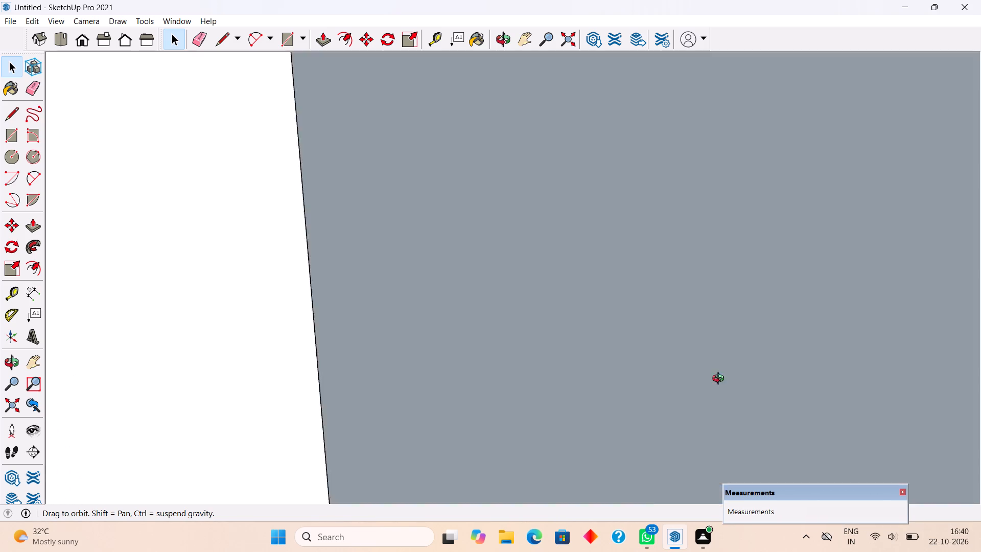
{"action": "middle_click_drag", "start_coordinate": [720, 380], "coordinate": [568, 385]}
{"action": "scroll", "coordinate": [568, 385], "scroll_direction": "down", "scroll_amount": 15}
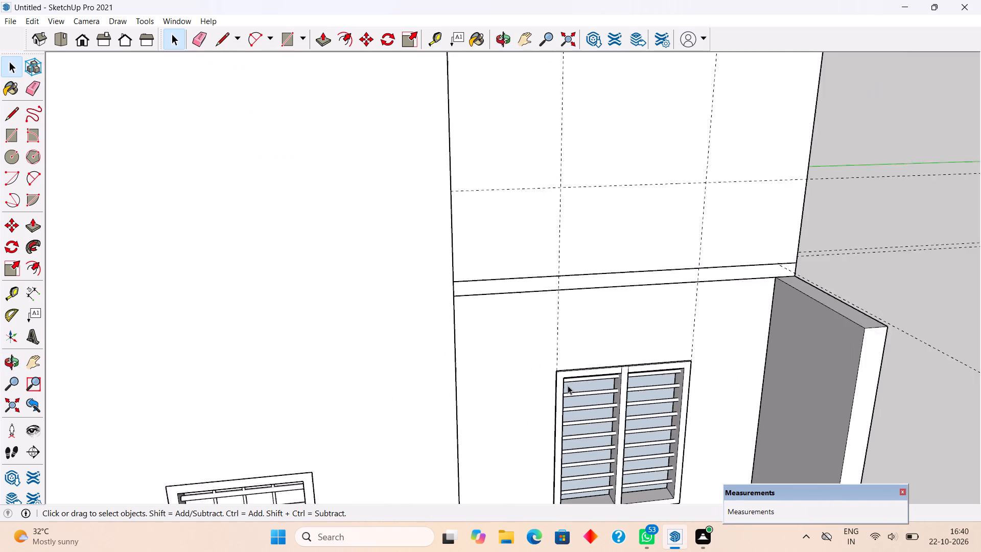
{"action": "left_click", "coordinate": [559, 328]}
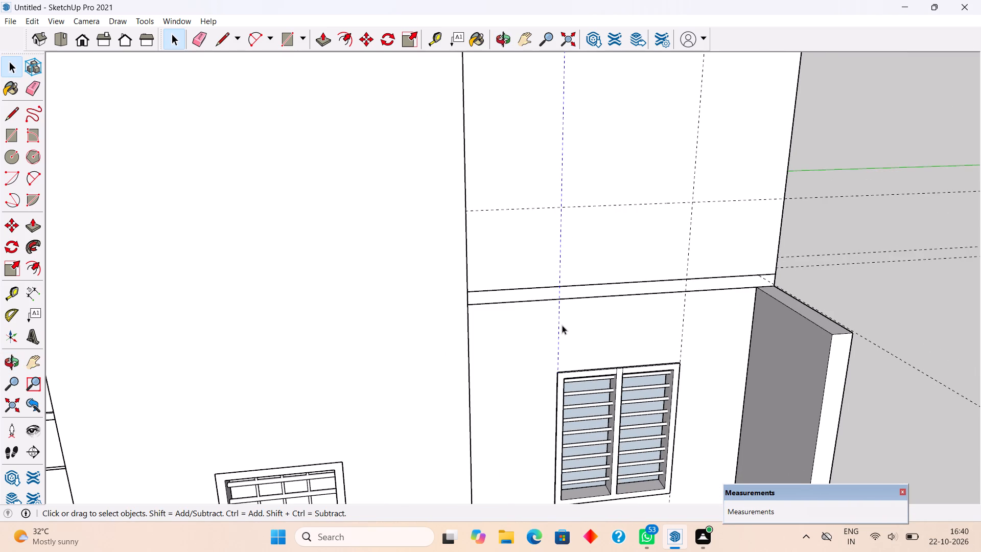
{"action": "key", "text": "Delete"}
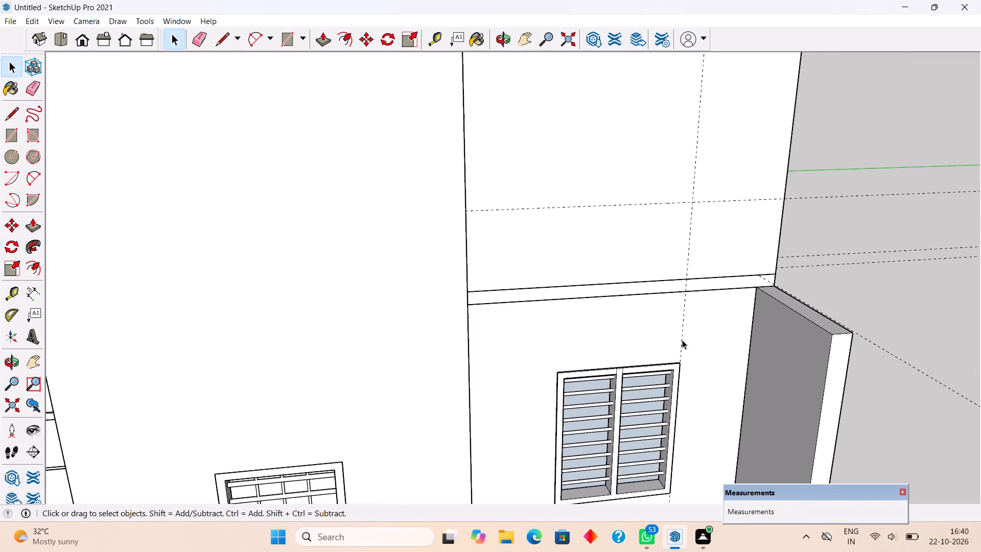
{"action": "left_click", "coordinate": [683, 340]}
{"action": "key", "text": "Delete"}
Place vertical guides along both outer side edges of the louvred window's frame, extending up the upper front wall.
{"action": "scroll", "coordinate": [513, 411], "scroll_direction": "up", "scroll_amount": 11}
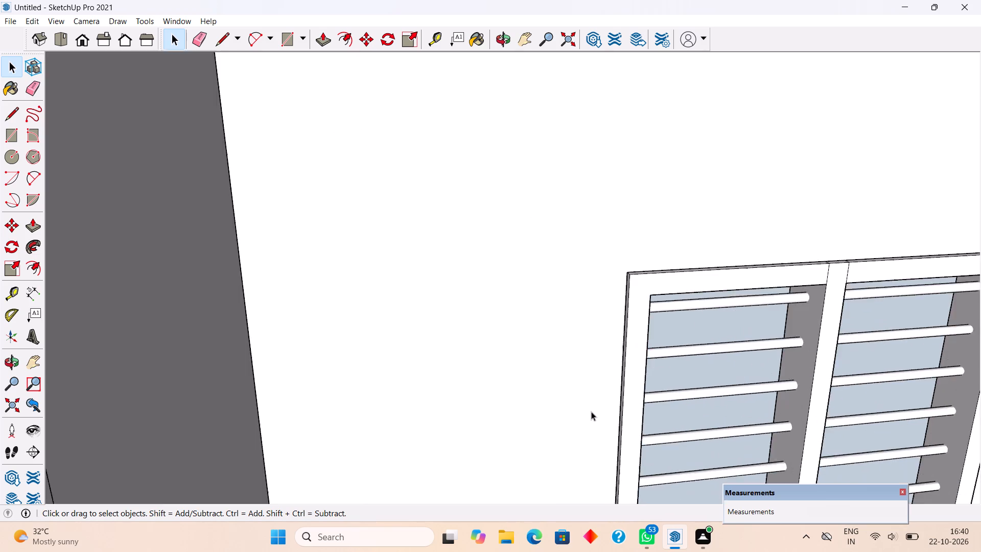
{"action": "scroll", "coordinate": [591, 411], "scroll_direction": "up", "scroll_amount": 11}
{"action": "key", "text": "t"}
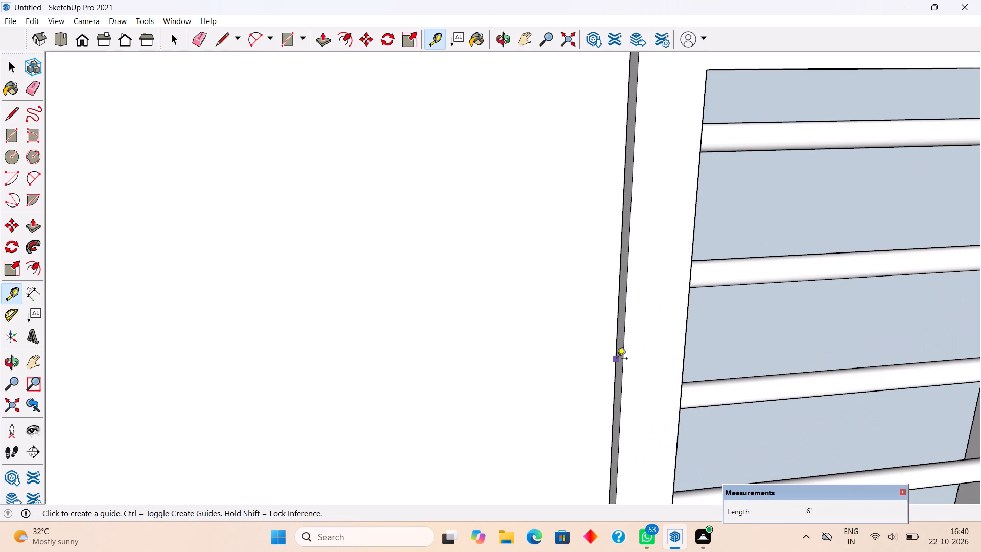
{"action": "double_click", "coordinate": [617, 359]}
{"action": "scroll", "coordinate": [617, 359], "scroll_direction": "down", "scroll_amount": 15}
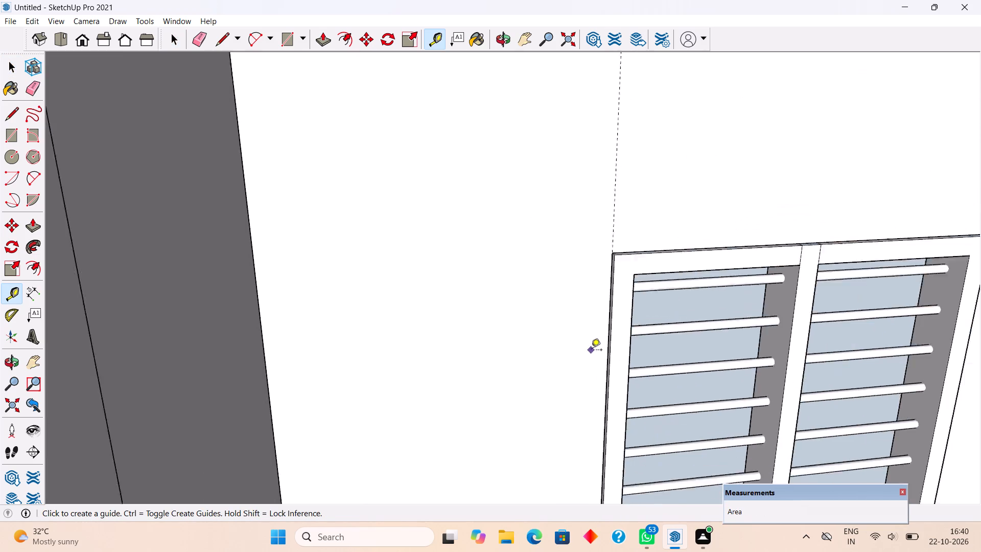
{"action": "scroll", "coordinate": [591, 351], "scroll_direction": "down", "scroll_amount": 8}
{"action": "middle_click_drag", "start_coordinate": [823, 321], "coordinate": [576, 286]}
{"action": "scroll", "coordinate": [710, 374], "scroll_direction": "up", "scroll_amount": 3}
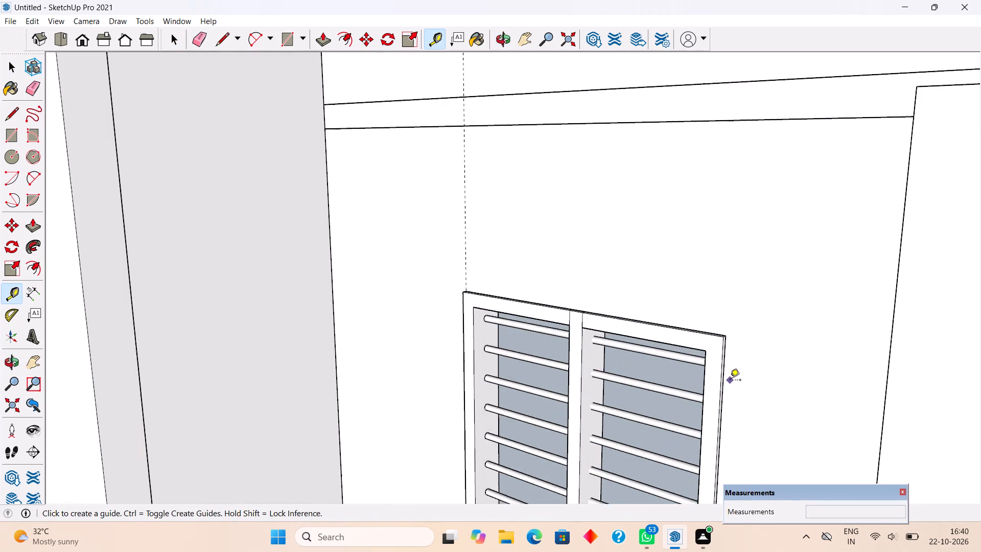
{"action": "scroll", "coordinate": [730, 381], "scroll_direction": "up", "scroll_amount": 15}
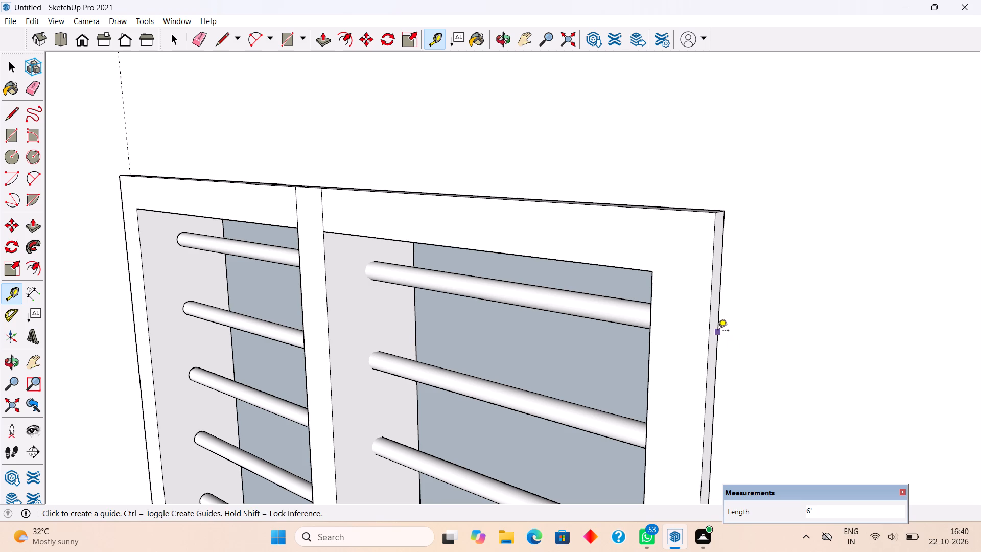
{"action": "double_click", "coordinate": [718, 331]}
{"action": "scroll", "coordinate": [718, 331], "scroll_direction": "down", "scroll_amount": 4}
{"action": "scroll", "coordinate": [716, 333], "scroll_direction": "up", "scroll_amount": 1}
{"action": "scroll", "coordinate": [716, 333], "scroll_direction": "down", "scroll_amount": 13}
{"action": "key", "text": "space"}
Draw a 6' high by 5' wide window rectangle between the guides on the upper front wall, inside the wall group.
{"action": "scroll", "coordinate": [716, 333], "scroll_direction": "down", "scroll_amount": 7}
{"action": "scroll", "coordinate": [716, 333], "scroll_direction": "down", "scroll_amount": 16}
{"action": "middle_click_drag", "start_coordinate": [835, 348], "coordinate": [980, 328]}
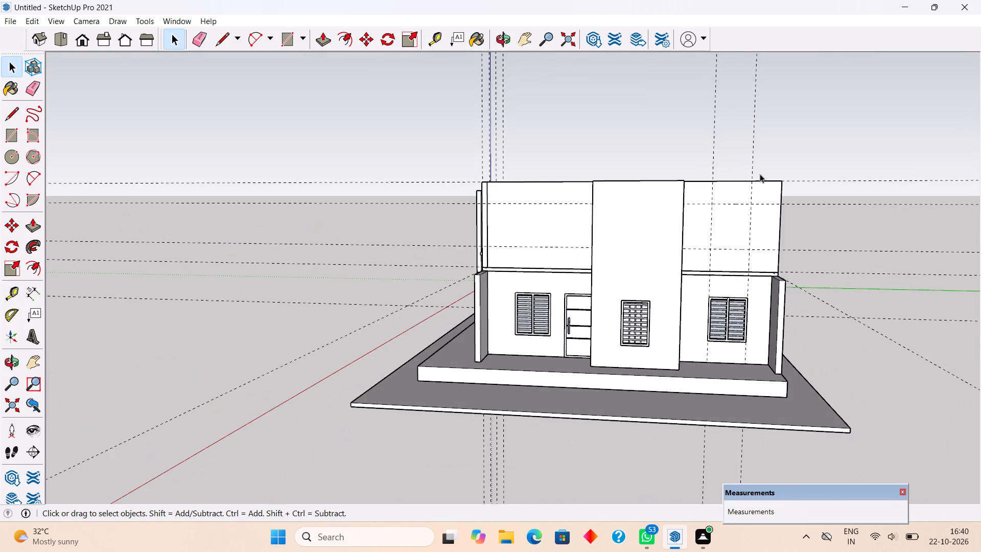
{"action": "scroll", "coordinate": [756, 167], "scroll_direction": "up", "scroll_amount": 6}
{"action": "scroll", "coordinate": [763, 214], "scroll_direction": "up", "scroll_amount": 4}
{"action": "scroll", "coordinate": [782, 286], "scroll_direction": "down", "scroll_amount": 4}
{"action": "middle_click_drag", "start_coordinate": [790, 360], "coordinate": [875, 327]}
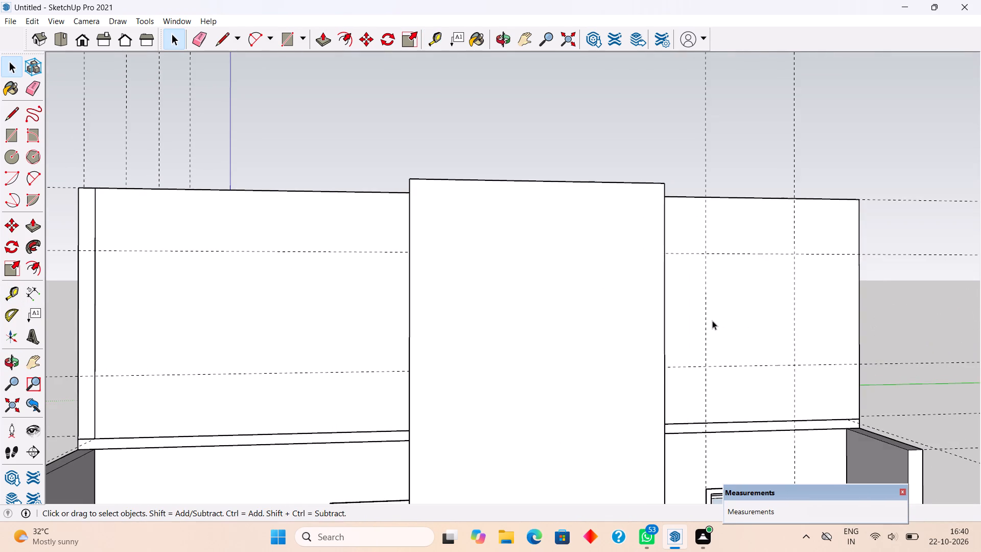
{"action": "triple_click", "coordinate": [710, 319]}
{"action": "key", "text": "r"}
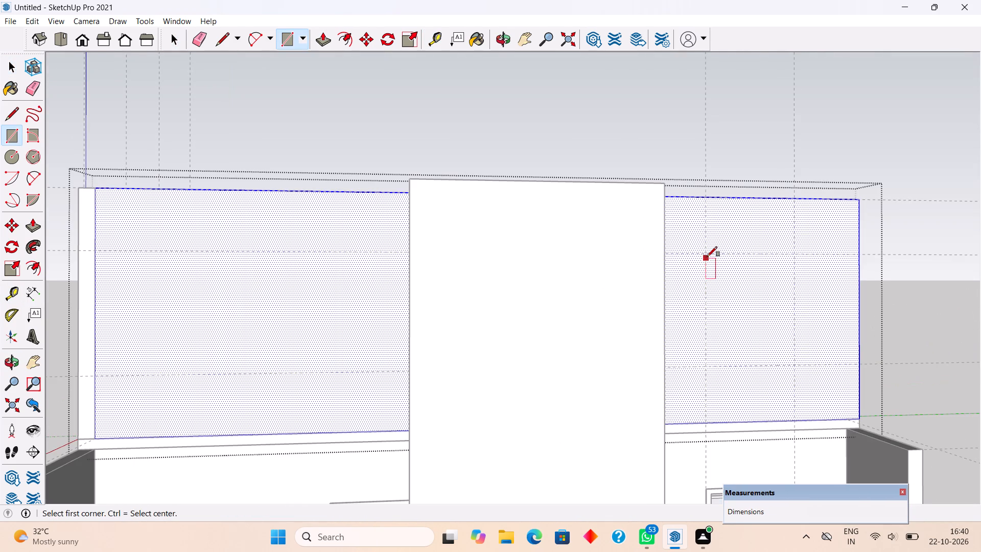
{"action": "left_click", "coordinate": [709, 254]}
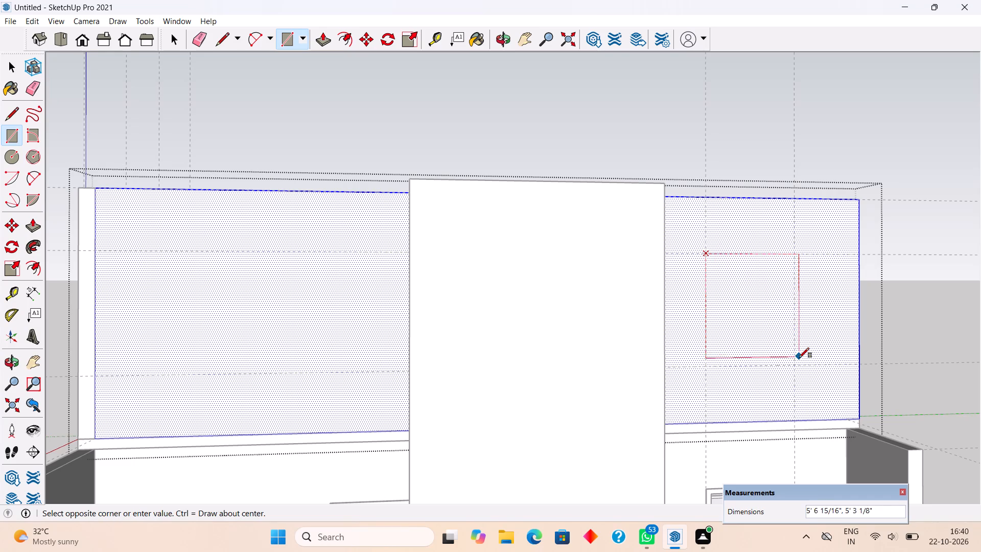
{"action": "left_click", "coordinate": [795, 368]}
Push the window rectangle 9" through the upper wall to cut the opening, and exit the wall group.
{"action": "key", "text": "p"}
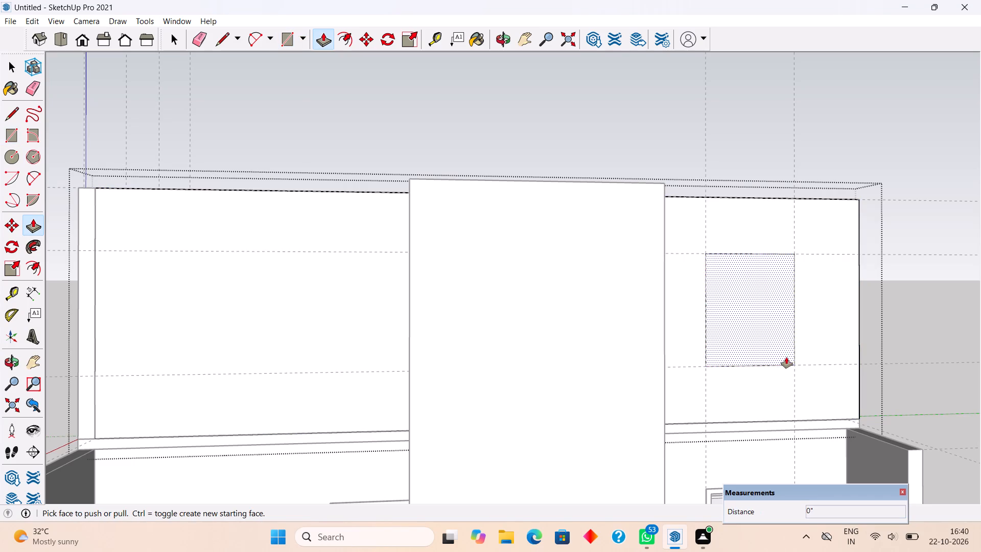
{"action": "left_click_drag", "start_coordinate": [786, 356], "coordinate": [752, 299]}
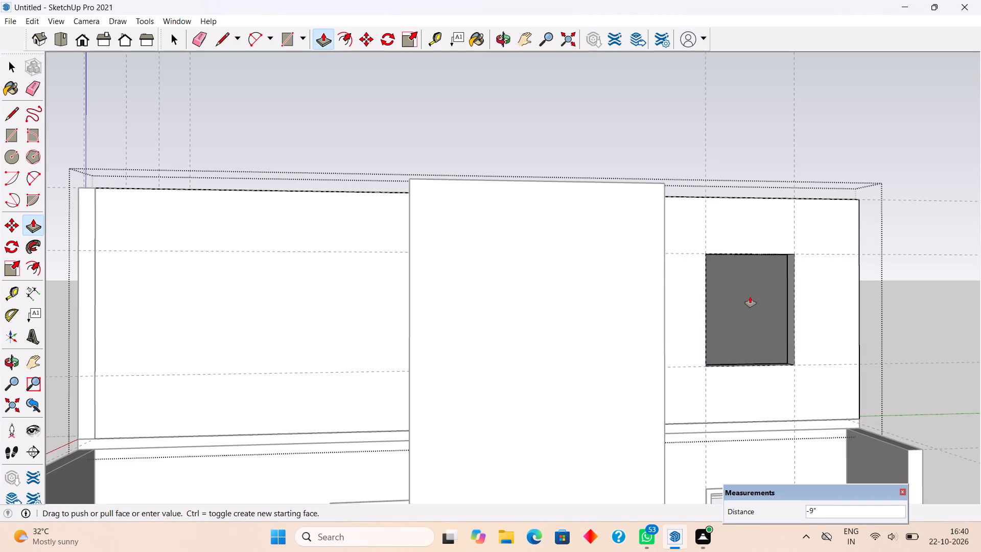
{"action": "key", "text": "space"}
{"action": "middle_click_drag", "start_coordinate": [738, 229], "coordinate": [615, 311]}
{"action": "left_click", "coordinate": [845, 196]}
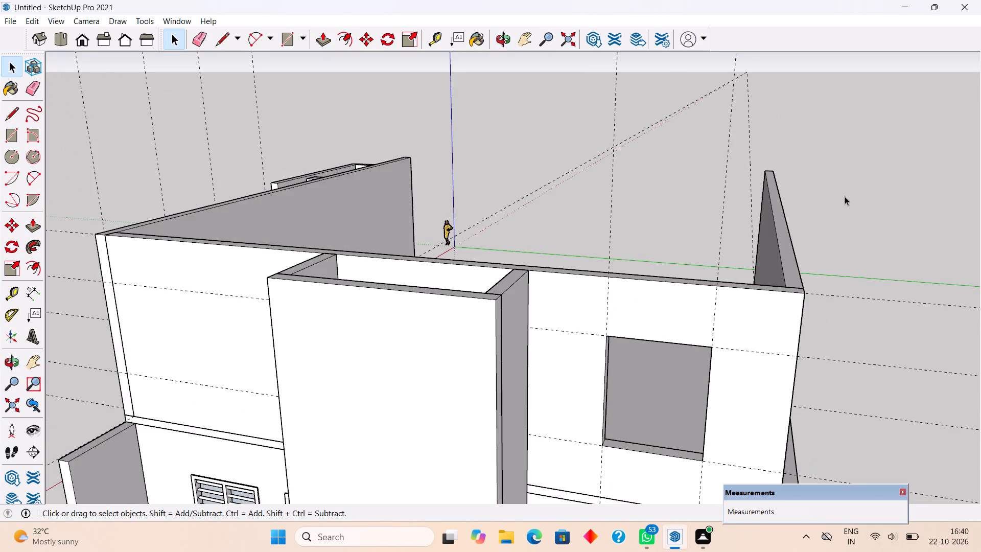
Draw a 6' by 5' rectangle filling the new upper-floor window opening, outside the wall group.
{"action": "scroll", "coordinate": [763, 332], "scroll_direction": "down", "scroll_amount": 5}
{"action": "scroll", "coordinate": [725, 397], "scroll_direction": "down", "scroll_amount": 10}
{"action": "scroll", "coordinate": [690, 464], "scroll_direction": "up", "scroll_amount": 5}
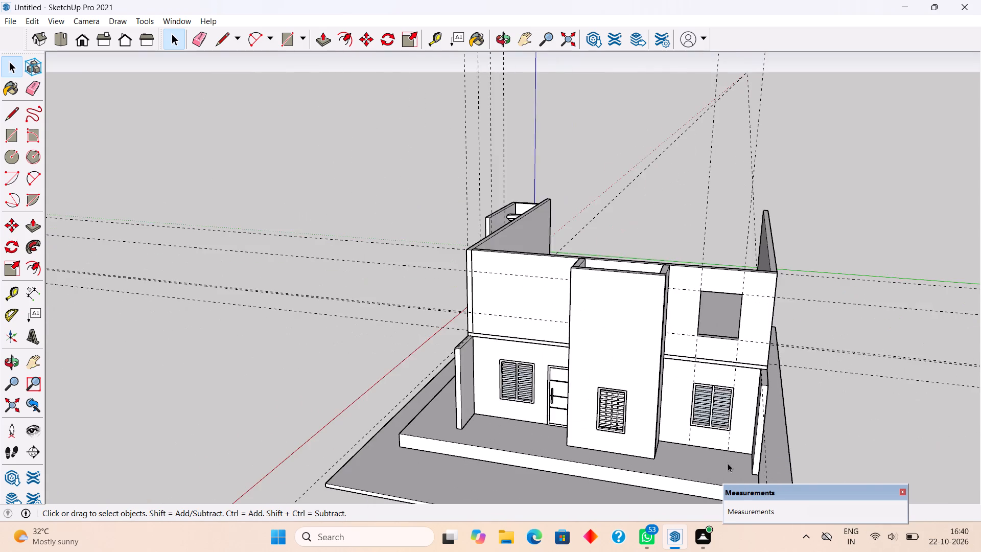
{"action": "middle_click_drag", "start_coordinate": [724, 439], "coordinate": [802, 360]}
{"action": "scroll", "coordinate": [775, 242], "scroll_direction": "up", "scroll_amount": 13}
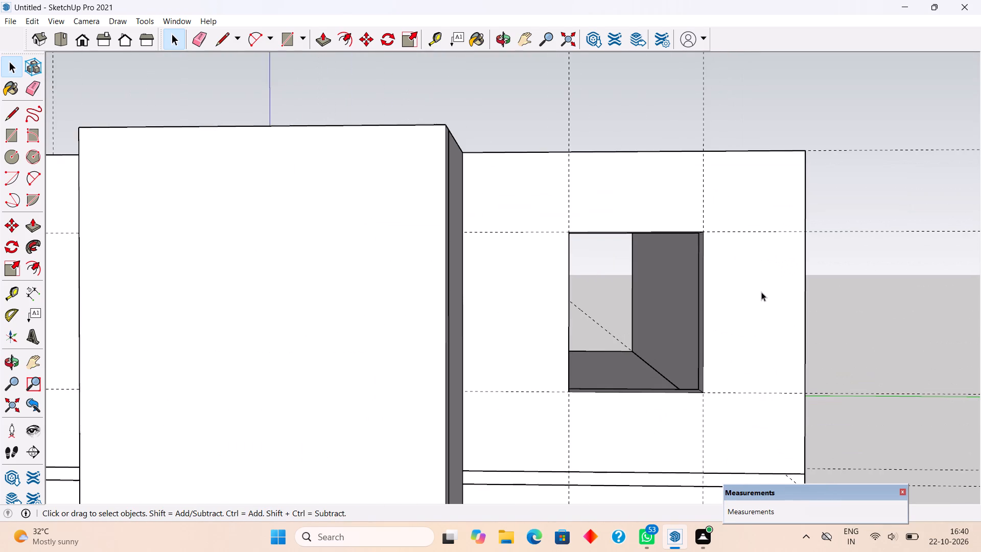
{"action": "scroll", "coordinate": [761, 292], "scroll_direction": "up", "scroll_amount": 1}
{"action": "key", "text": "r"}
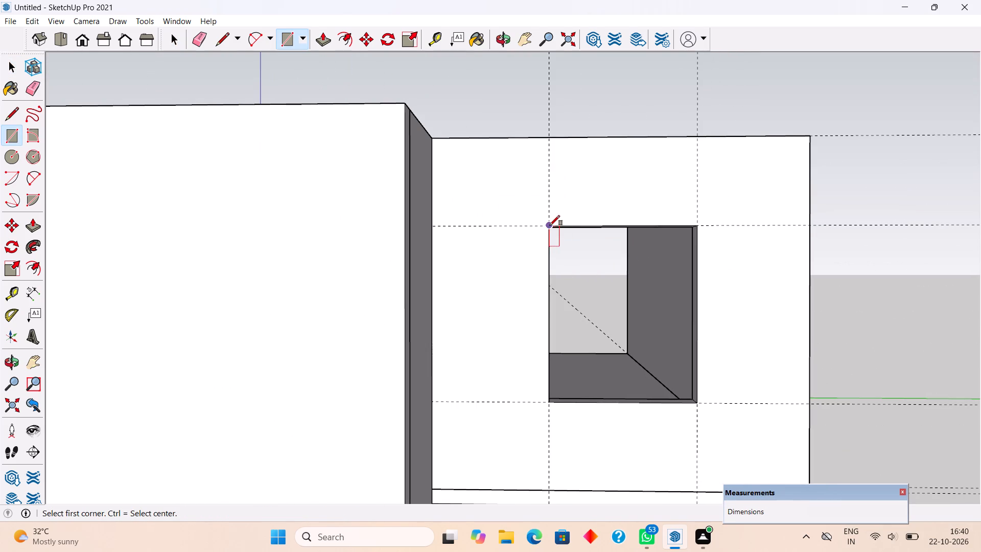
{"action": "left_click", "coordinate": [550, 225]}
{"action": "left_click", "coordinate": [698, 401]}
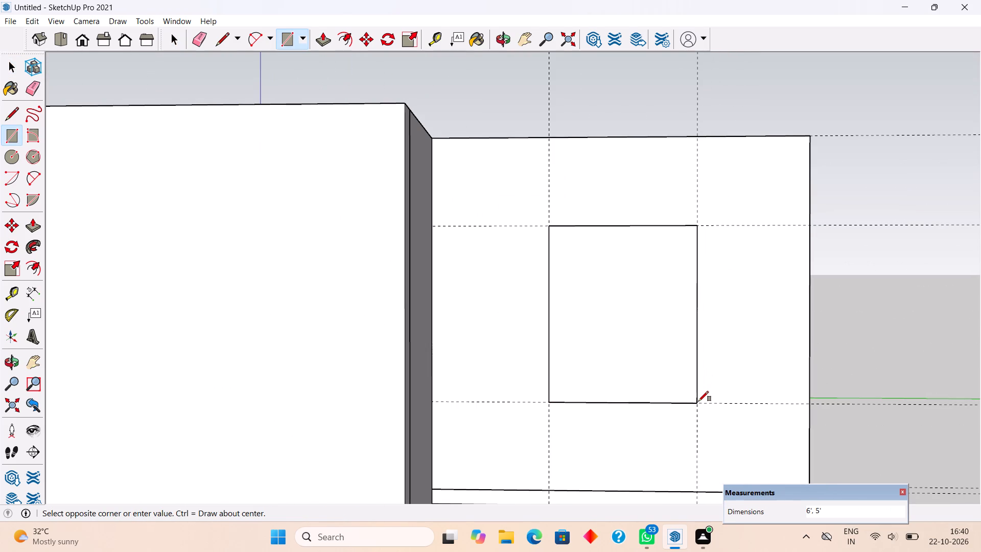
Offset the window rectangle's outline 3" inwards to form the frame.
{"action": "key", "text": "f"}
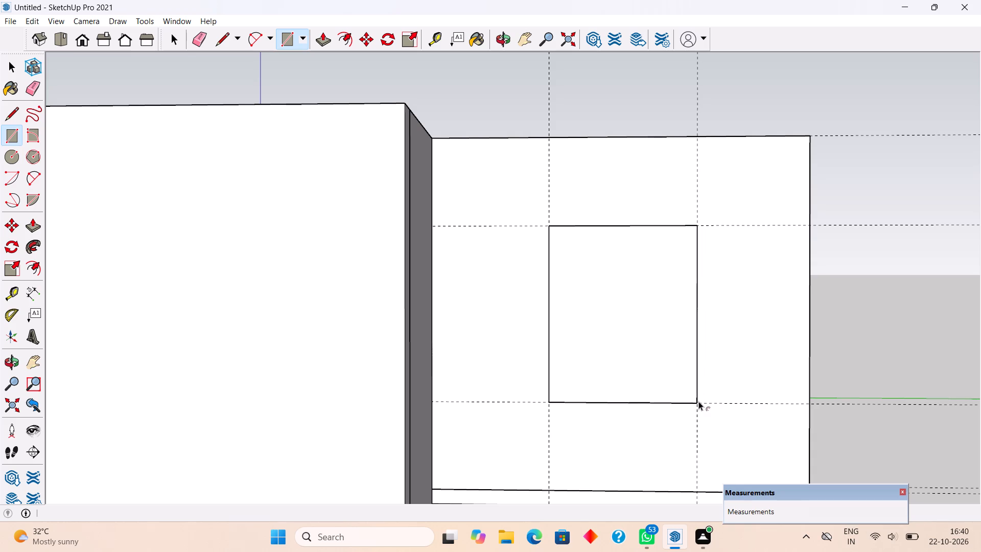
{"action": "left_click", "coordinate": [645, 397]}
{"action": "type", "text": "3\""}
{"action": "key", "text": "Return"}
Place a vertical centre guide in the window, 2' 3" from the inner frame edge nearest the projecting room.
{"action": "key", "text": "t"}
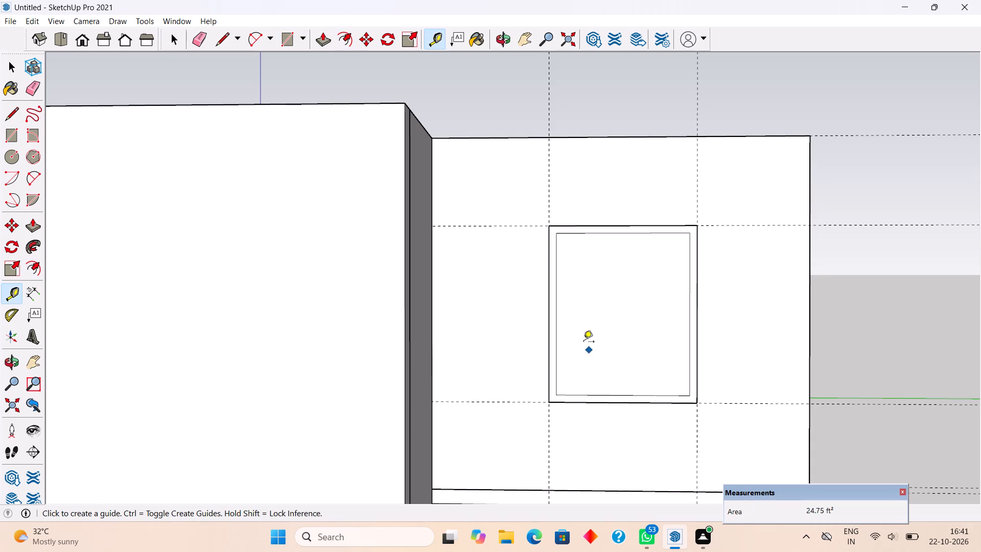
{"action": "left_click", "coordinate": [556, 356]}
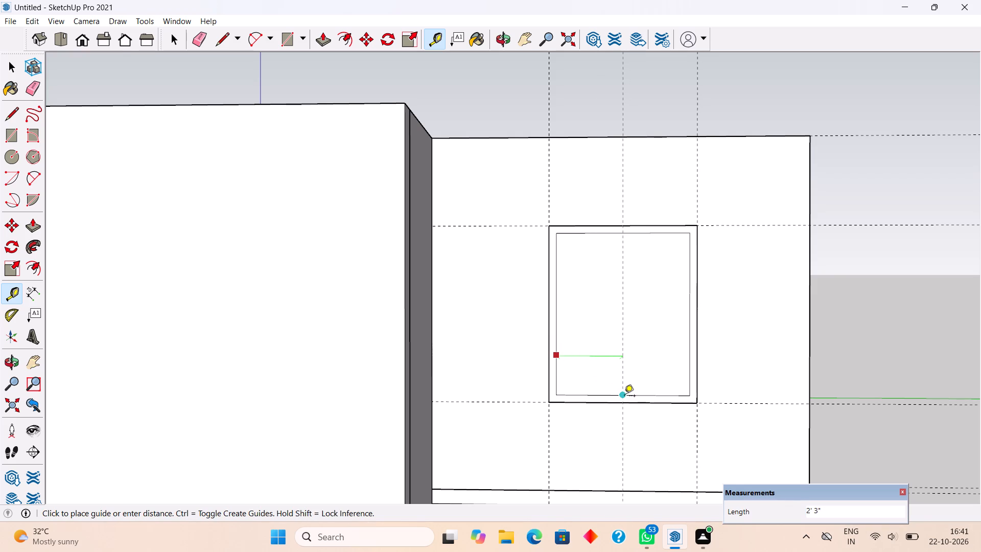
{"action": "left_click", "coordinate": [624, 396]}
Place a vertical guide 1.5" from the centre guide, and another 3" back from it on the opposite side, for the mullion.
{"action": "left_click", "coordinate": [625, 359]}
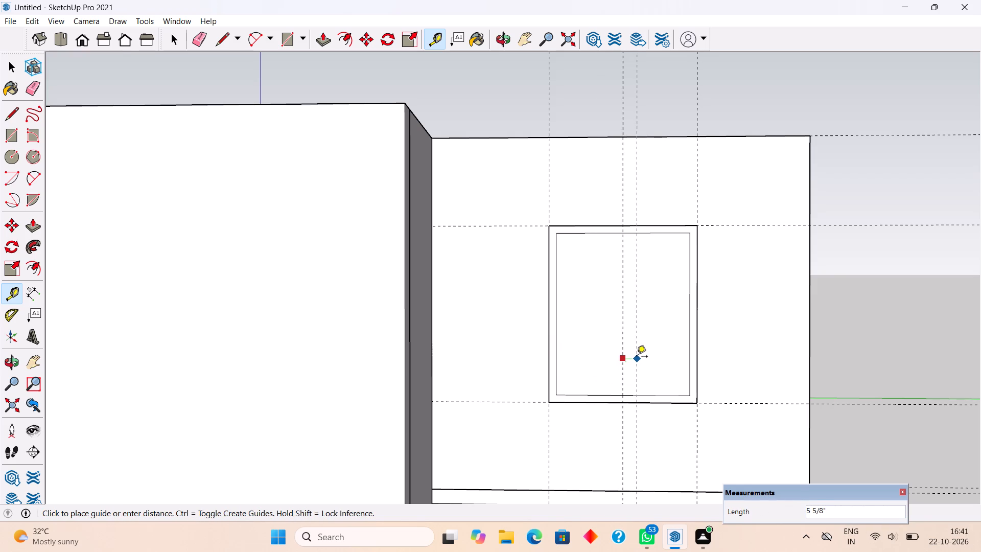
{"action": "key", "text": "3"}
{"action": "key", "text": "BackSpace"}
{"action": "type", "text": "1.5\""}
{"action": "key", "text": "Return"}
{"action": "scroll", "coordinate": [637, 357], "scroll_direction": "up", "scroll_amount": 1}
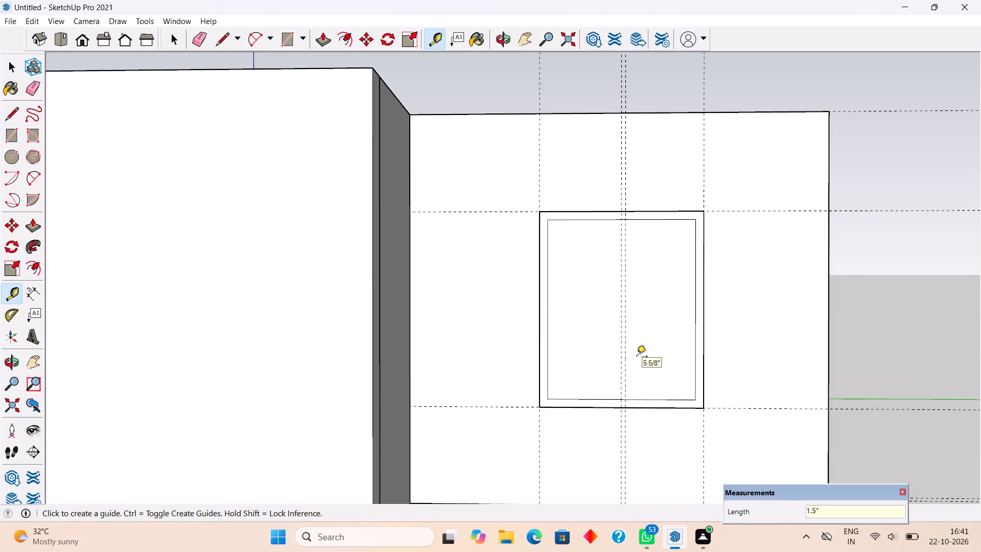
{"action": "scroll", "coordinate": [637, 357], "scroll_direction": "up", "scroll_amount": 5}
{"action": "middle_click_drag", "start_coordinate": [623, 362], "coordinate": [643, 432]}
{"action": "scroll", "coordinate": [621, 344], "scroll_direction": "up", "scroll_amount": 3}
{"action": "left_click", "coordinate": [613, 319]}
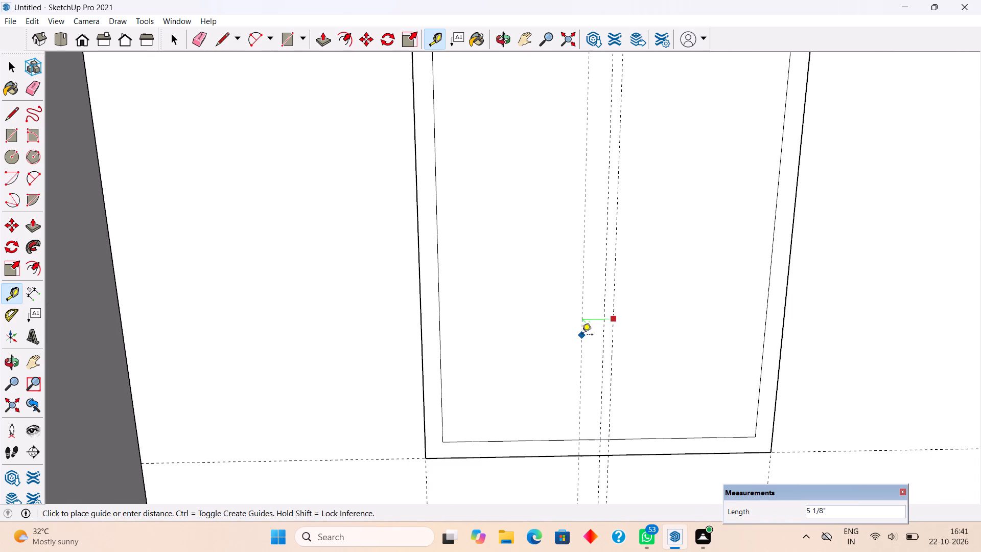
{"action": "type", "text": "3\""}
{"action": "key", "text": "Return"}
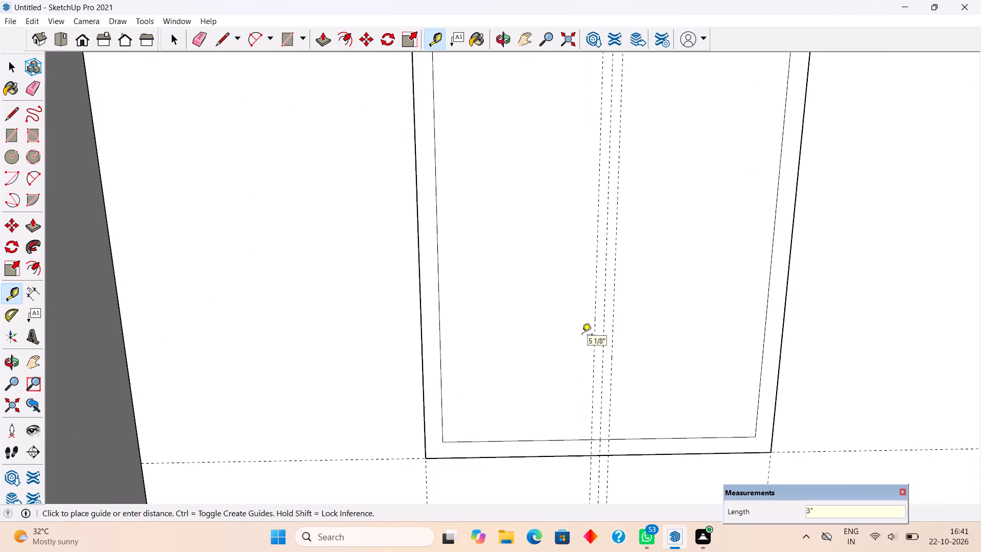
Draw two 5' 6" vertical mullion lines along the outer centre guides, between the bottom and top inner frame edges.
{"action": "key", "text": "l"}
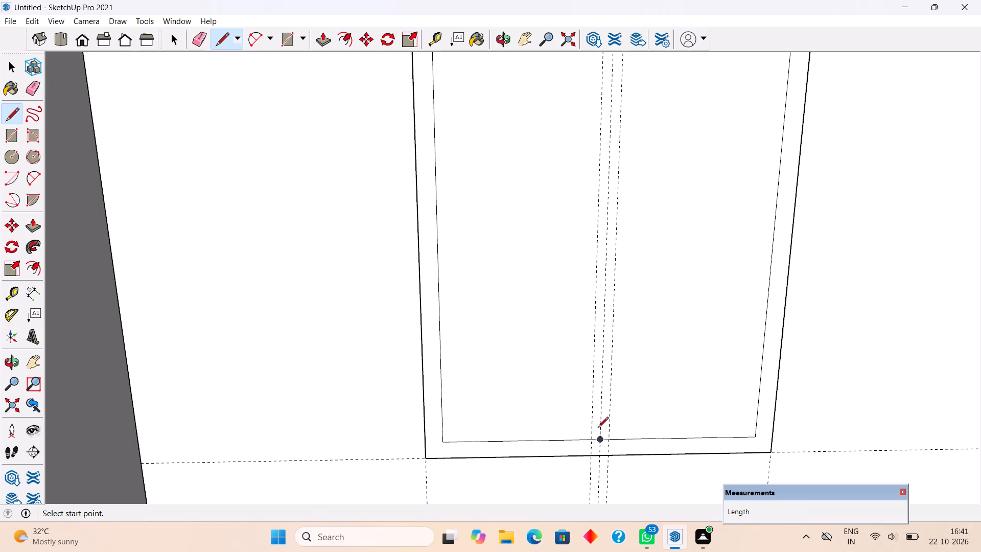
{"action": "left_click", "coordinate": [591, 441]}
{"action": "scroll", "coordinate": [590, 441], "scroll_direction": "down", "scroll_amount": 6}
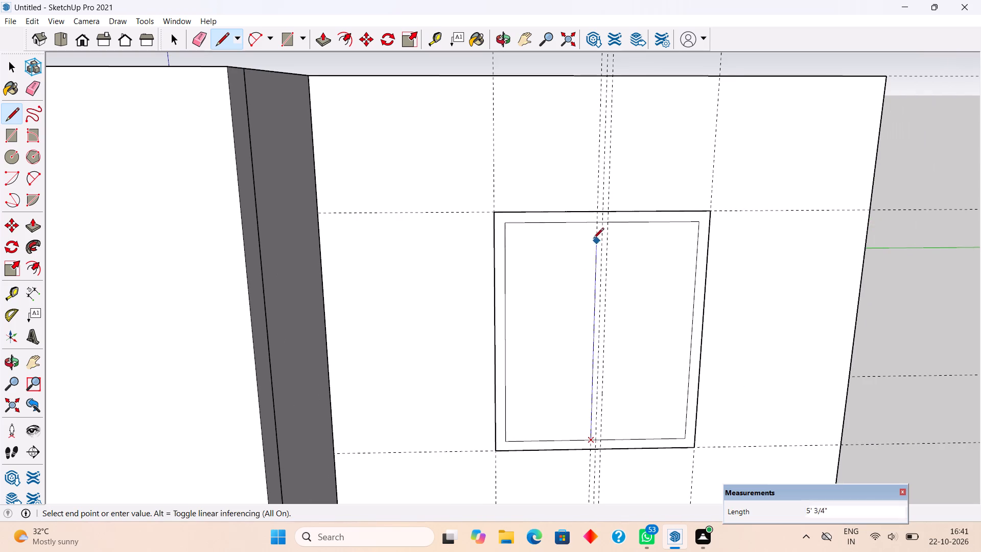
{"action": "left_click", "coordinate": [597, 222]}
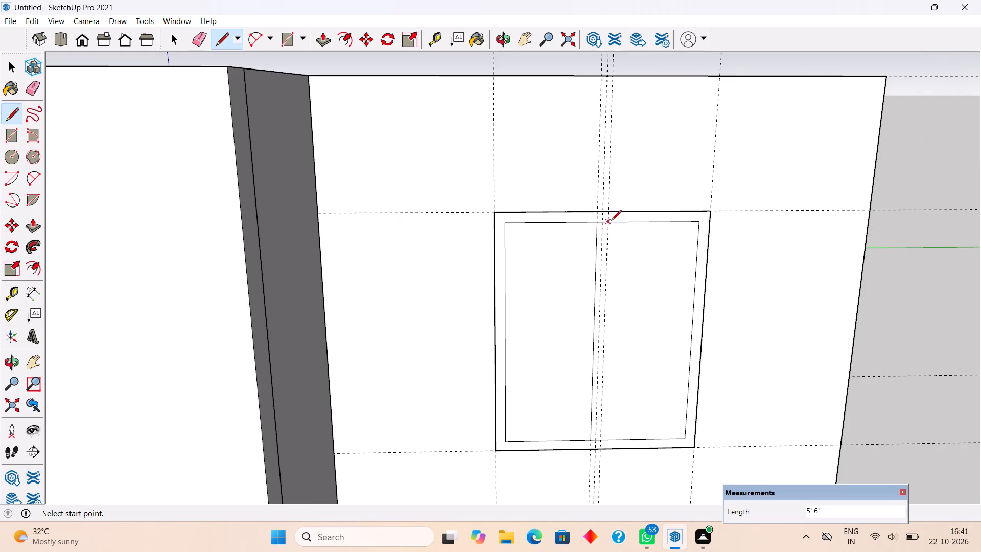
{"action": "left_click", "coordinate": [611, 221]}
{"action": "left_click", "coordinate": [604, 439]}
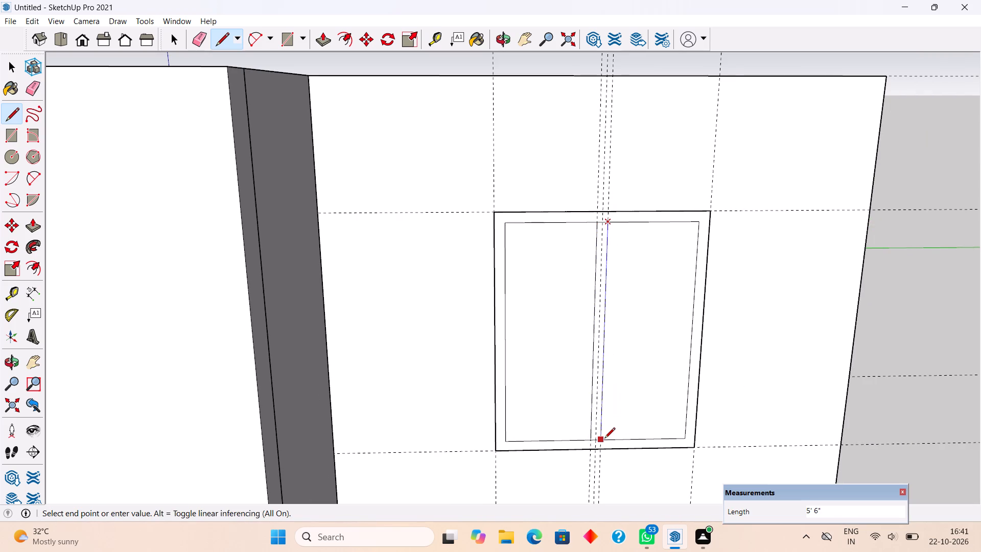
Erase the short inner frame edges between the two mullion lines at the bottom and top of the window.
{"action": "key", "text": "e"}
{"action": "scroll", "coordinate": [589, 442], "scroll_direction": "up", "scroll_amount": 4}
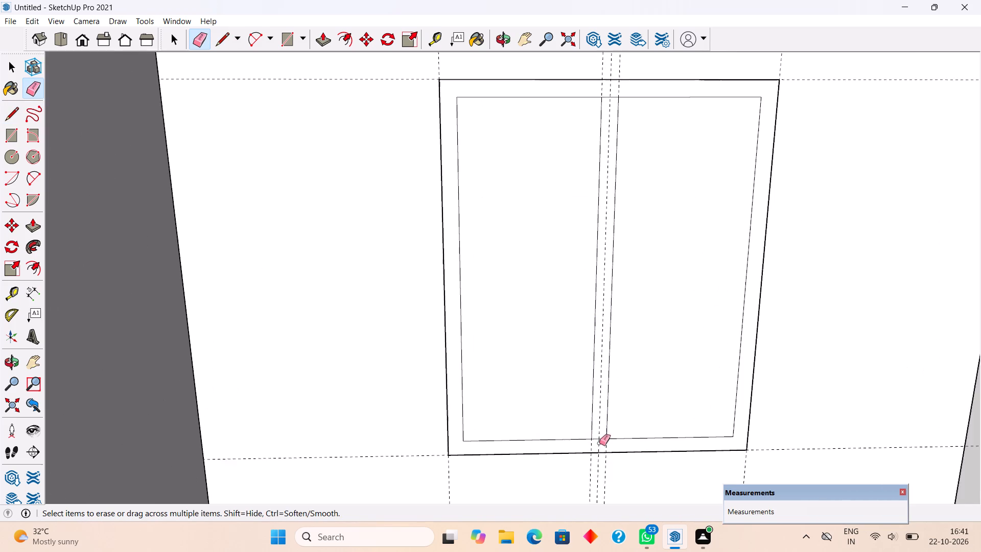
{"action": "scroll", "coordinate": [599, 443], "scroll_direction": "up", "scroll_amount": 4}
{"action": "left_click", "coordinate": [602, 438]}
{"action": "scroll", "coordinate": [604, 437], "scroll_direction": "down", "scroll_amount": 4}
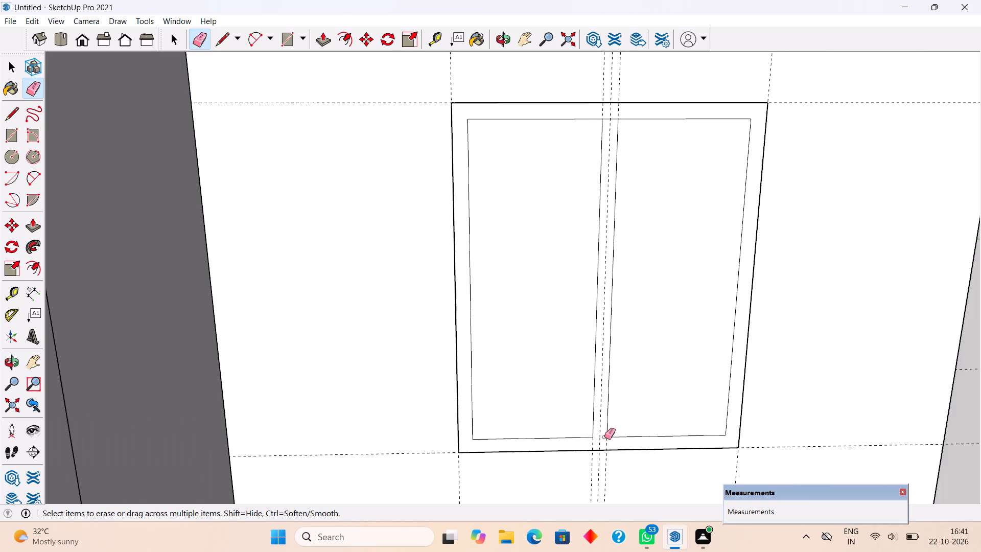
{"action": "scroll", "coordinate": [604, 437], "scroll_direction": "down", "scroll_amount": 2}
{"action": "scroll", "coordinate": [605, 175], "scroll_direction": "up", "scroll_amount": 2}
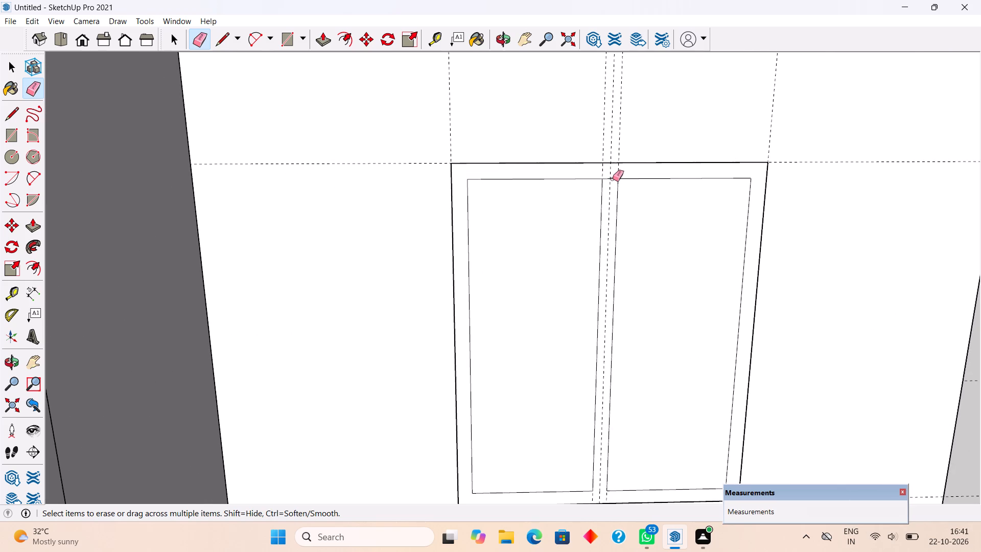
{"action": "left_click", "coordinate": [613, 179]}
{"action": "key", "text": "space"}
Delete the two pane faces on either side of the mullion to open the upper-floor window.
{"action": "left_click", "coordinate": [555, 284]}
{"action": "key", "text": "Delete"}
{"action": "left_click", "coordinate": [622, 309]}
{"action": "key", "text": "Delete"}
Push/Pull the window frame and mullion face 3" outward from the wall.
{"action": "scroll", "coordinate": [622, 309], "scroll_direction": "down", "scroll_amount": 1}
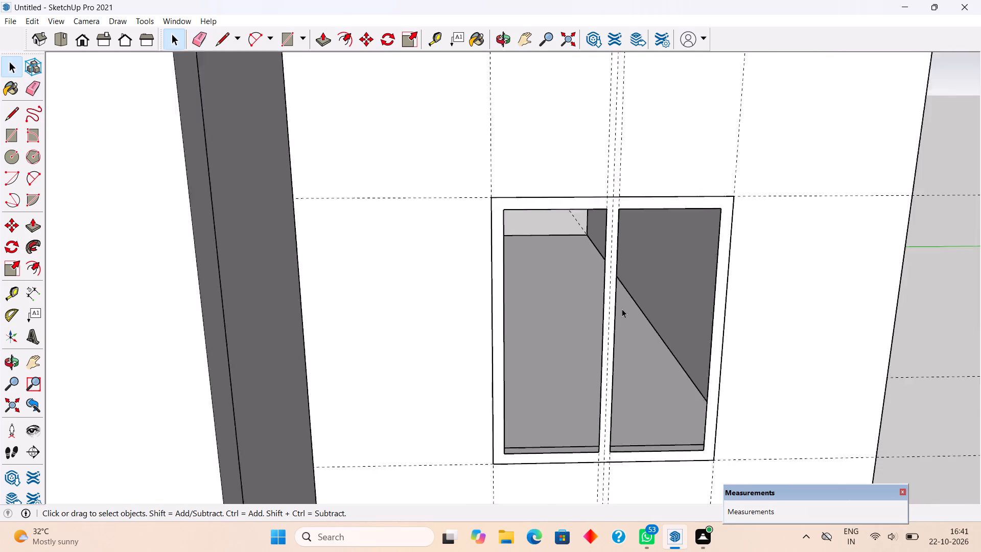
{"action": "scroll", "coordinate": [622, 309], "scroll_direction": "down", "scroll_amount": 2}
{"action": "scroll", "coordinate": [673, 417], "scroll_direction": "up", "scroll_amount": 1}
{"action": "key", "text": "p"}
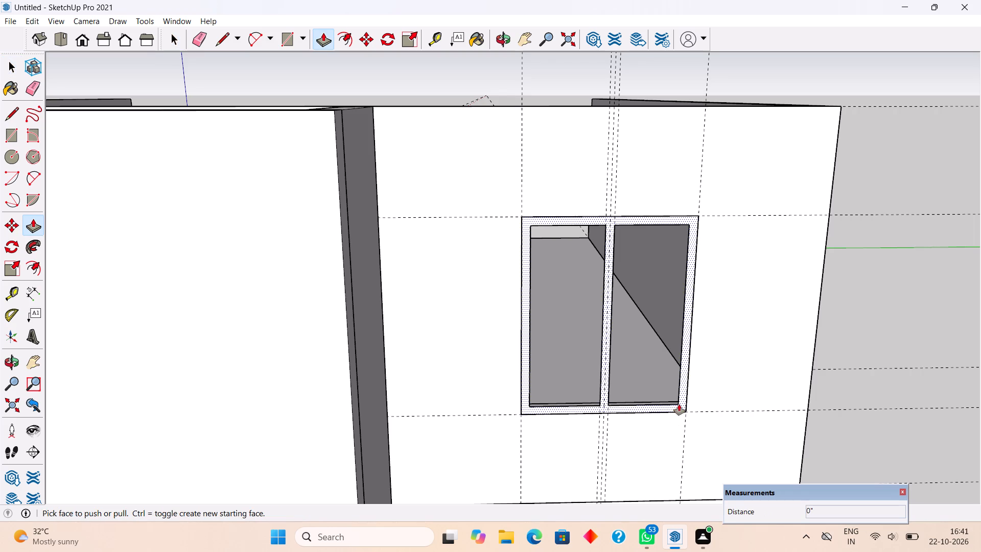
{"action": "left_click", "coordinate": [679, 404]}
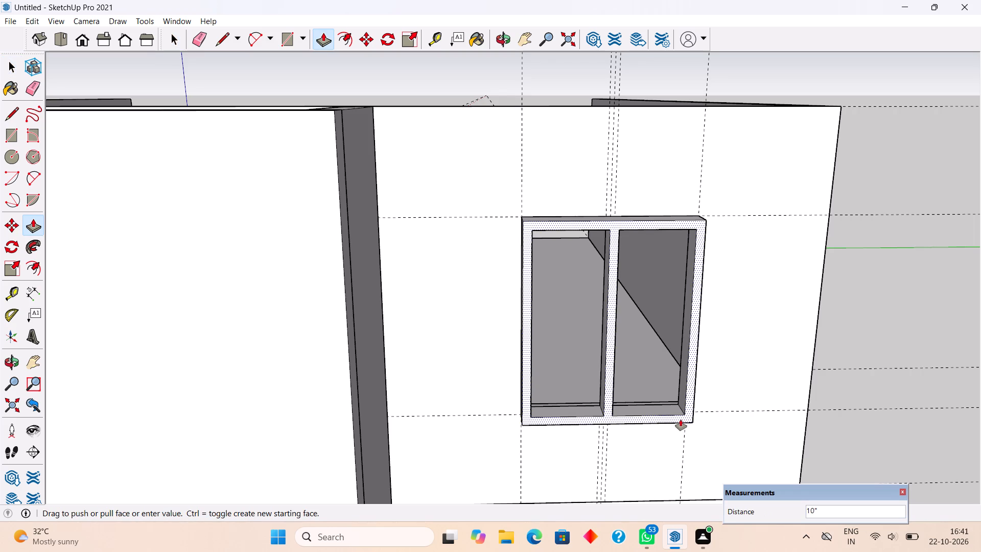
{"action": "type", "text": "3\""}
{"action": "key", "text": "Return"}
{"action": "key", "text": "space"}
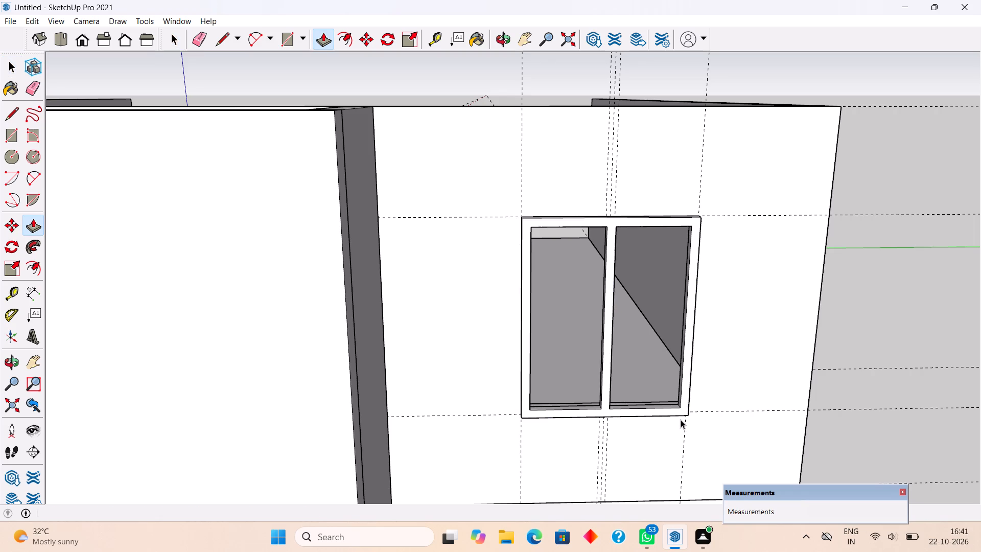
Select all connected geometry of the extruded window frame and make it a group.
{"action": "scroll", "coordinate": [686, 312], "scroll_direction": "up", "scroll_amount": 4}
{"action": "triple_click", "coordinate": [691, 316]}
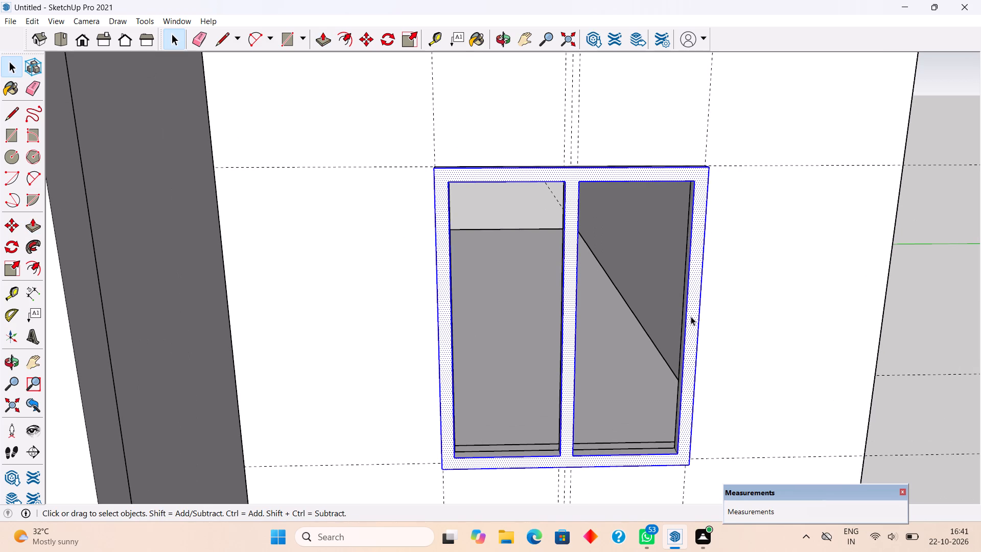
{"action": "right_click", "coordinate": [691, 316]}
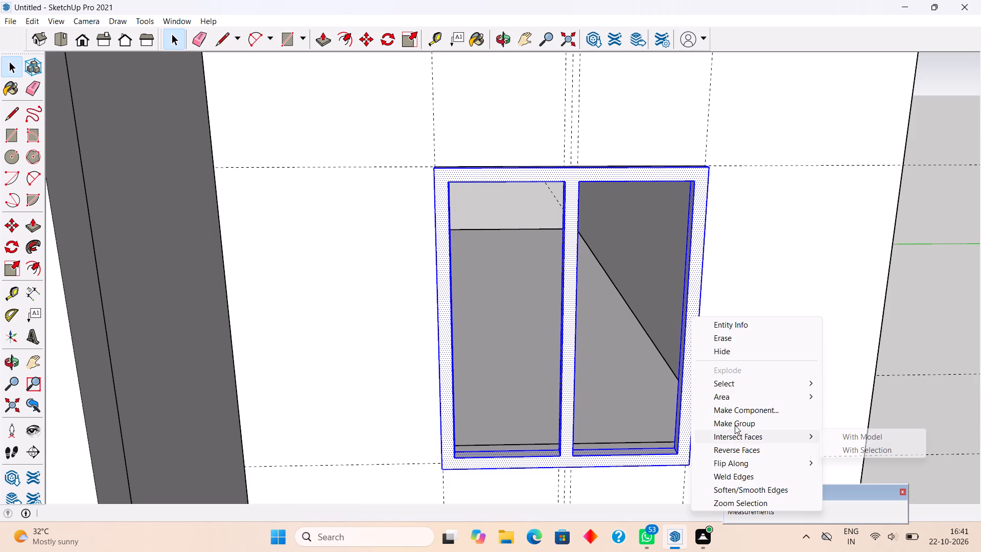
{"action": "left_click", "coordinate": [735, 425]}
Move the frame group back by its lower front corner to the wall opening's corner, flush with the wall face.
{"action": "scroll", "coordinate": [547, 376], "scroll_direction": "down", "scroll_amount": 4}
{"action": "middle_click_drag", "start_coordinate": [546, 406], "coordinate": [645, 361]}
{"action": "scroll", "coordinate": [645, 361], "scroll_direction": "down", "scroll_amount": 2}
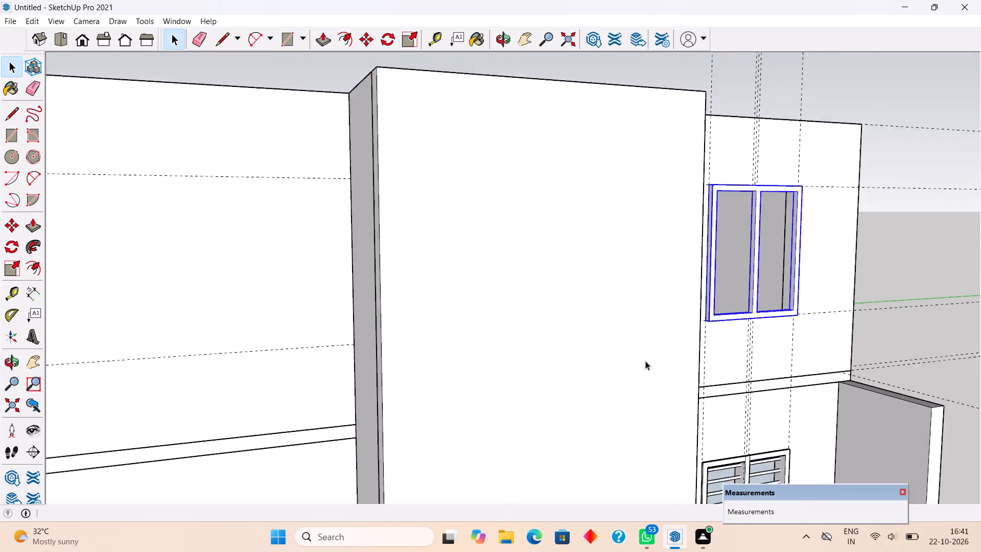
{"action": "scroll", "coordinate": [645, 361], "scroll_direction": "down", "scroll_amount": 1}
{"action": "scroll", "coordinate": [805, 320], "scroll_direction": "up", "scroll_amount": 12}
{"action": "middle_click_drag", "start_coordinate": [762, 293], "coordinate": [753, 352]}
{"action": "scroll", "coordinate": [762, 315], "scroll_direction": "up", "scroll_amount": 5}
{"action": "left_click", "coordinate": [765, 325]}
{"action": "key", "text": "m"}
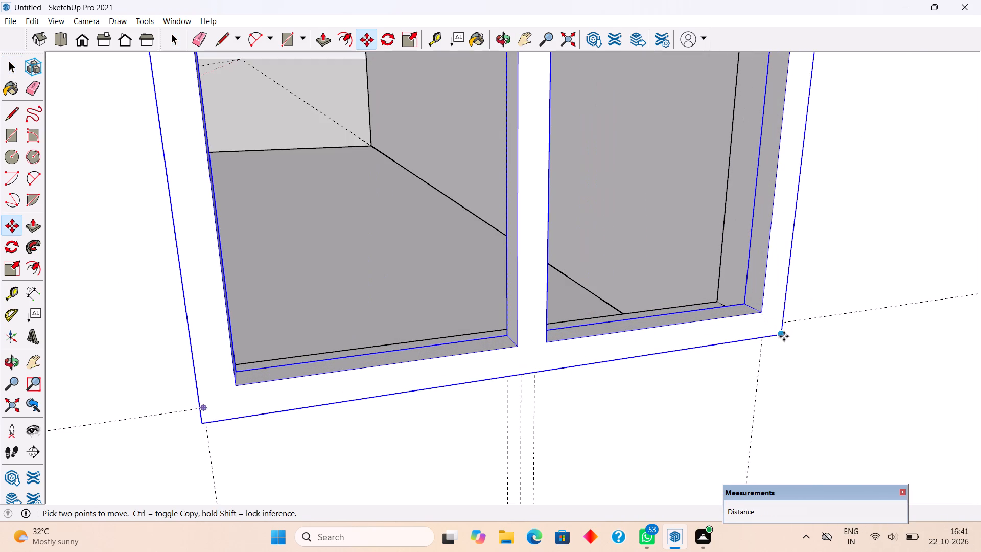
{"action": "left_click", "coordinate": [782, 335]}
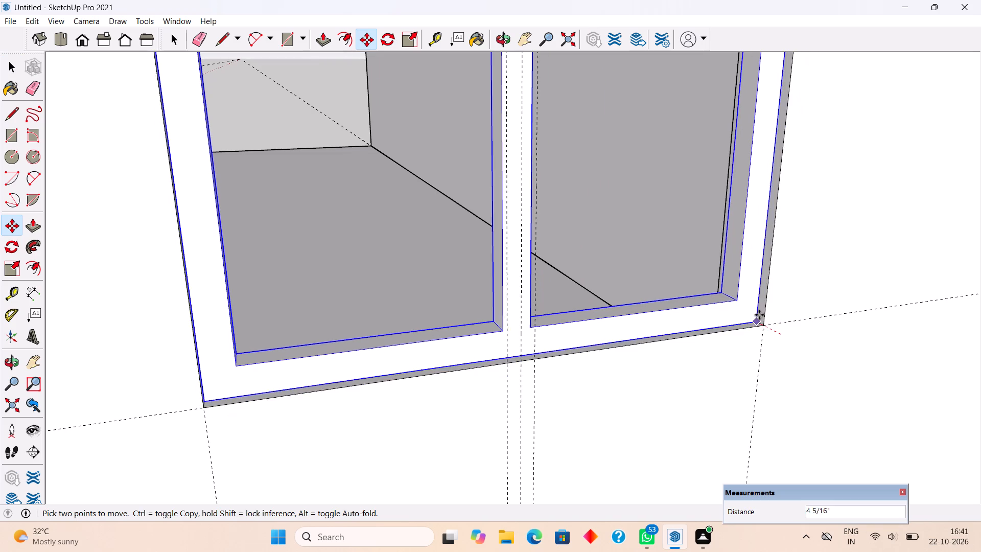
{"action": "left_click", "coordinate": [765, 325]}
Move the frame group a further 1" inward into the wall opening.
{"action": "scroll", "coordinate": [765, 325], "scroll_direction": "up", "scroll_amount": 9}
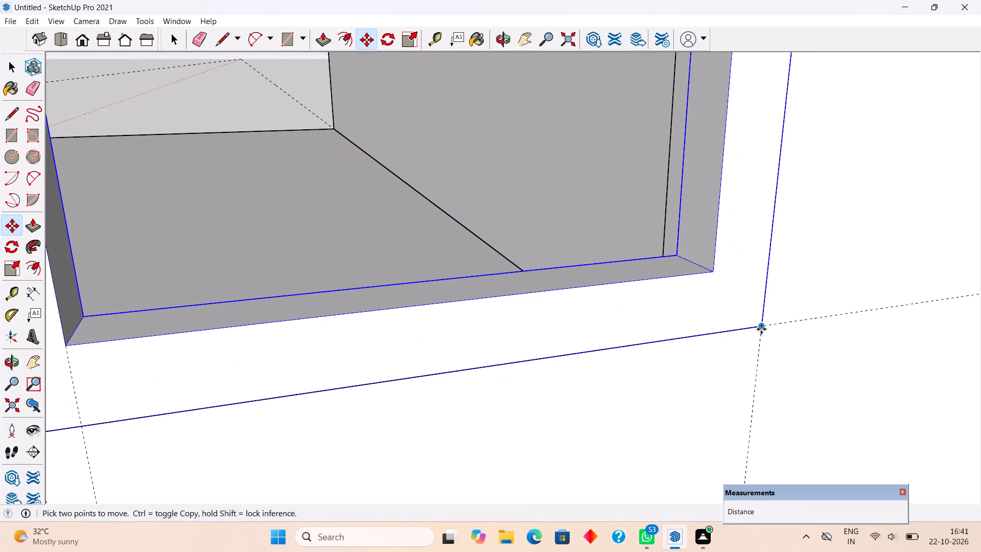
{"action": "left_click", "coordinate": [761, 328]}
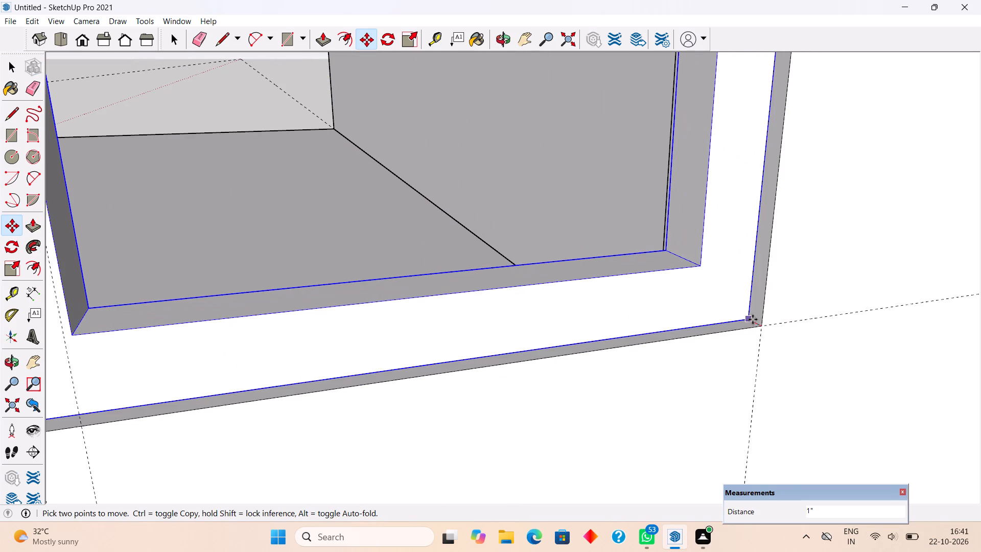
{"action": "type", "text": "1\""}
{"action": "key", "text": "Return"}
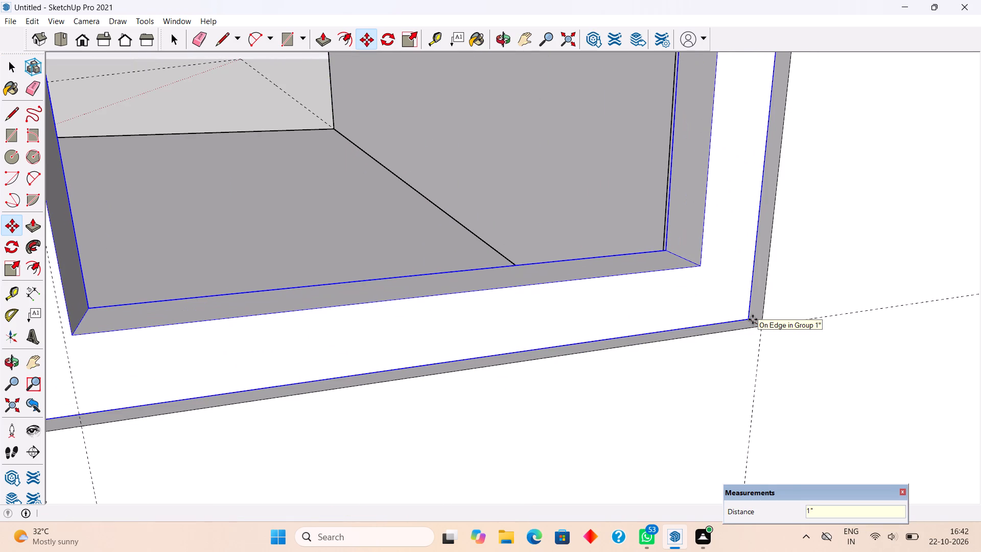
{"action": "key", "text": "space"}
Inside the frame group, pull the front face 1" out to the wall face and another 1" beyond it.
{"action": "triple_click", "coordinate": [729, 302]}
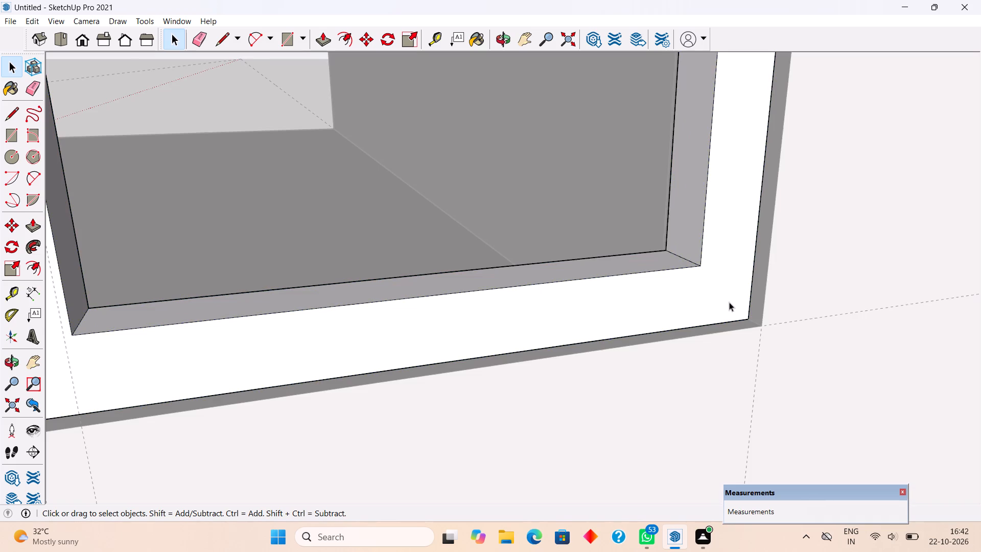
{"action": "key", "text": "p"}
{"action": "left_click", "coordinate": [729, 302]}
{"action": "left_click", "coordinate": [728, 351]}
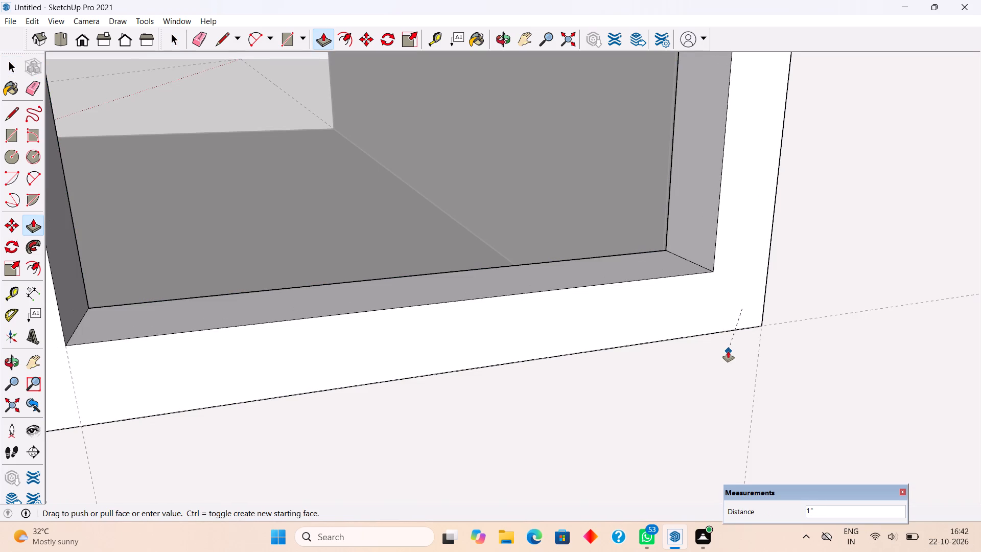
{"action": "left_click", "coordinate": [731, 308]}
{"action": "type", "text": "1\""}
{"action": "key", "text": "Return"}
{"action": "key", "text": "space"}
{"action": "scroll", "coordinate": [764, 323], "scroll_direction": "down", "scroll_amount": 4}
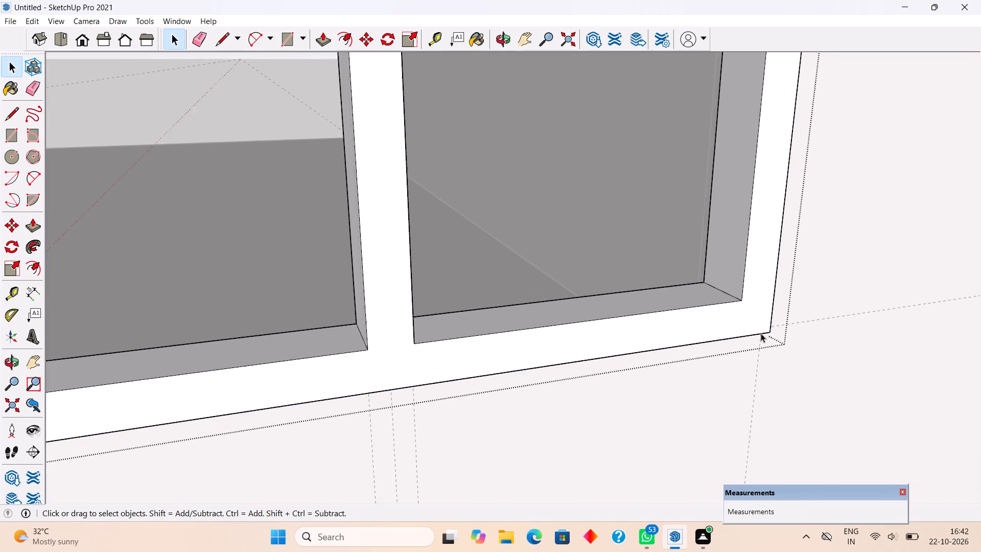
{"action": "scroll", "coordinate": [761, 333], "scroll_direction": "down", "scroll_amount": 20}
{"action": "scroll", "coordinate": [761, 333], "scroll_direction": "down", "scroll_amount": 10}
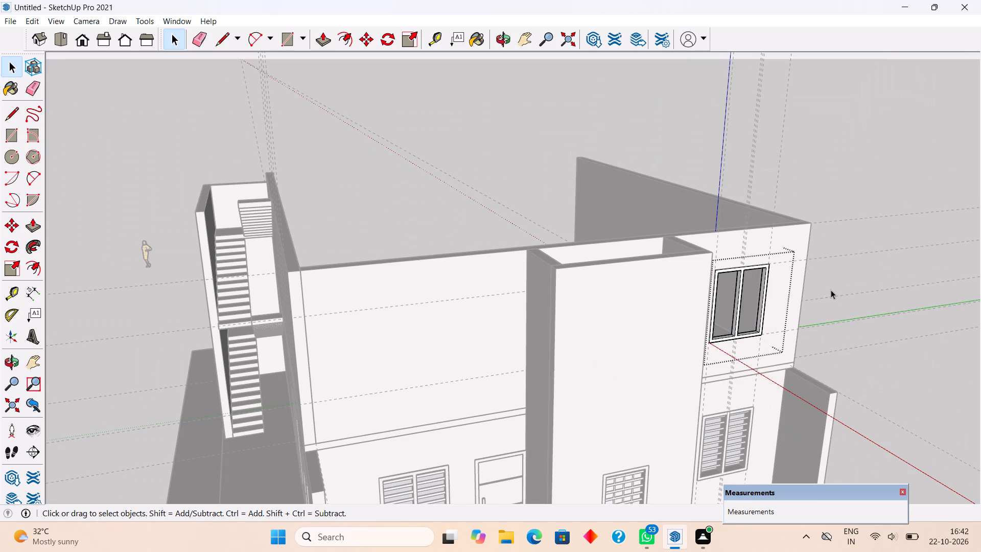
{"action": "left_click", "coordinate": [834, 284]}
Place a vertical guide 2 1/2" from the back edge, along the middle of the frame's inner side nearest the projecting room.
{"action": "middle_click_drag", "start_coordinate": [811, 306], "coordinate": [720, 279]}
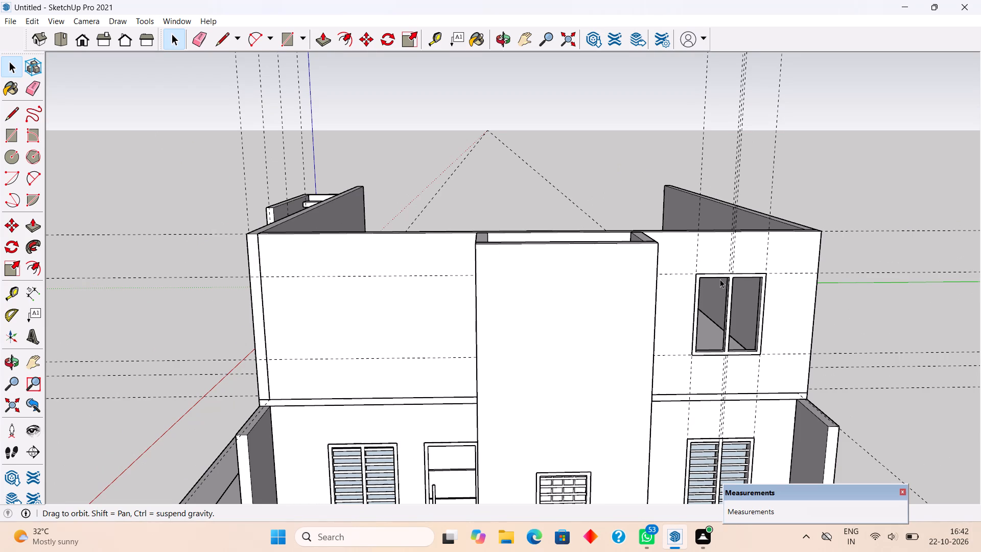
{"action": "scroll", "coordinate": [746, 272], "scroll_direction": "up", "scroll_amount": 2}
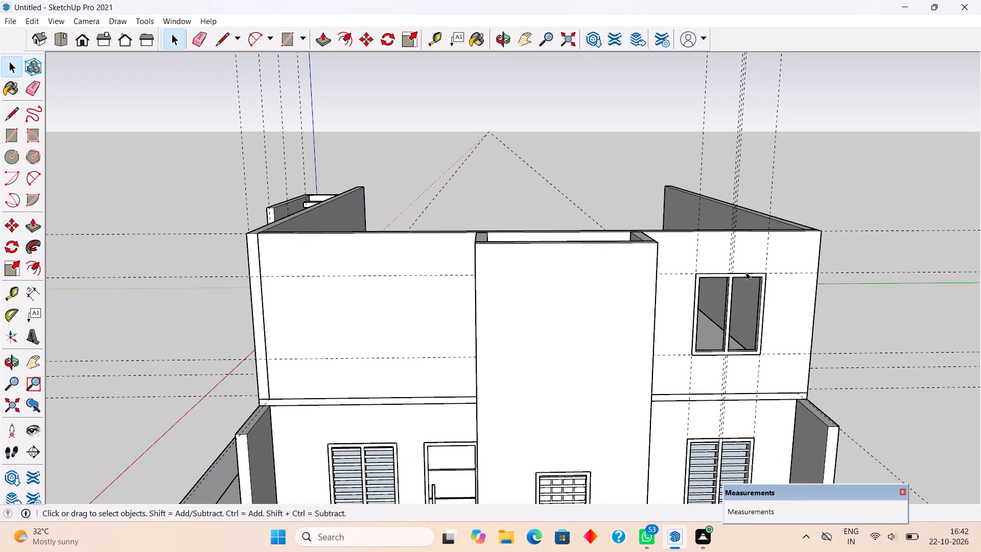
{"action": "scroll", "coordinate": [746, 272], "scroll_direction": "up", "scroll_amount": 6}
{"action": "middle_click_drag", "start_coordinate": [759, 315], "coordinate": [560, 312]}
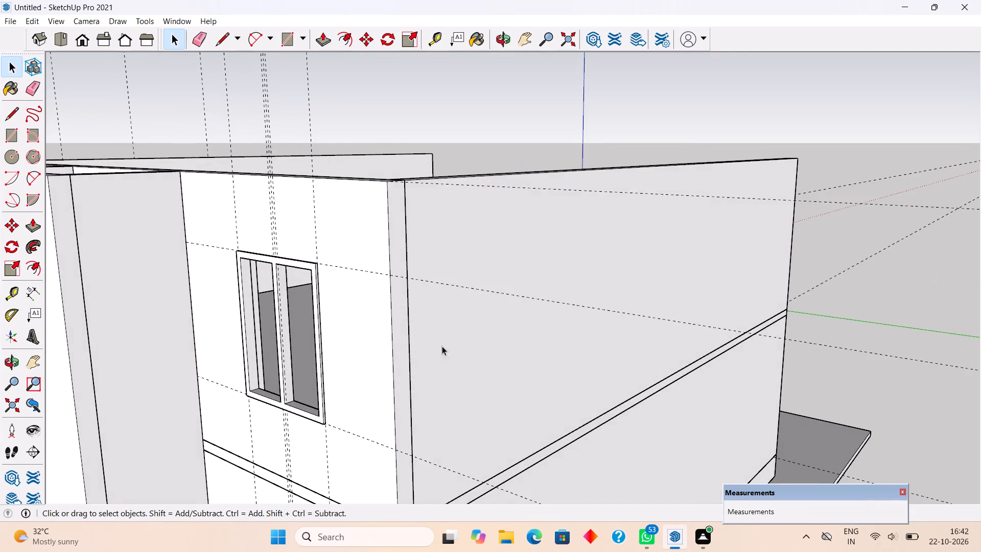
{"action": "scroll", "coordinate": [272, 396], "scroll_direction": "up", "scroll_amount": 6}
{"action": "scroll", "coordinate": [259, 357], "scroll_direction": "up", "scroll_amount": 6}
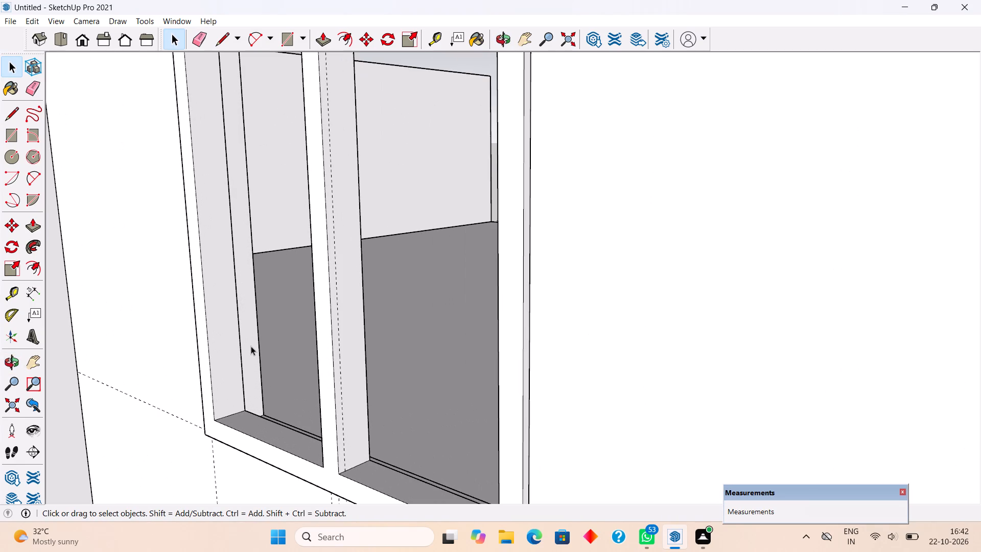
{"action": "key", "text": "t"}
{"action": "left_click", "coordinate": [243, 358]}
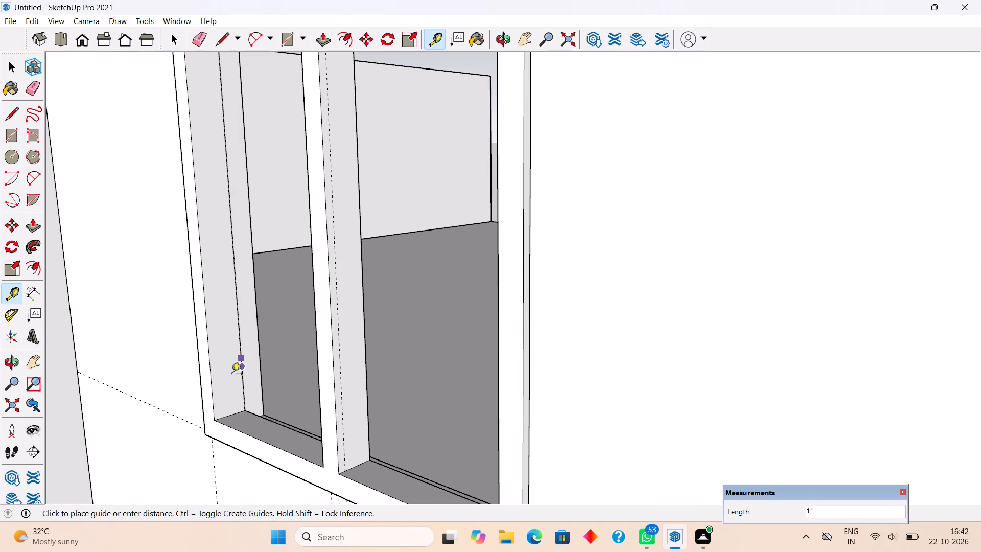
{"action": "left_click", "coordinate": [232, 415]}
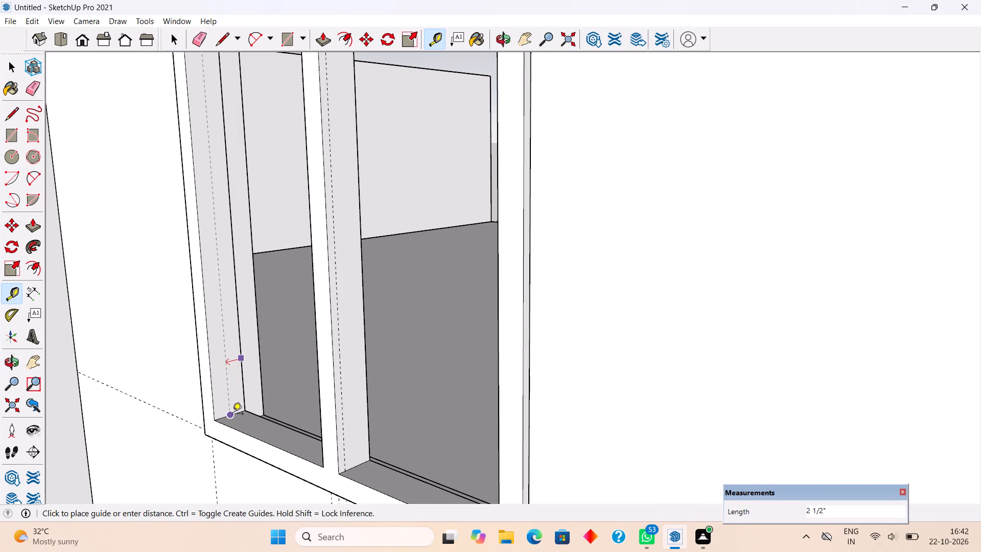
Draw a circle of 1/2" radius centred on the vertical guide, near the top of the frame's inner side.
{"action": "scroll", "coordinate": [232, 415], "scroll_direction": "down", "scroll_amount": 5}
{"action": "scroll", "coordinate": [224, 95], "scroll_direction": "up", "scroll_amount": 6}
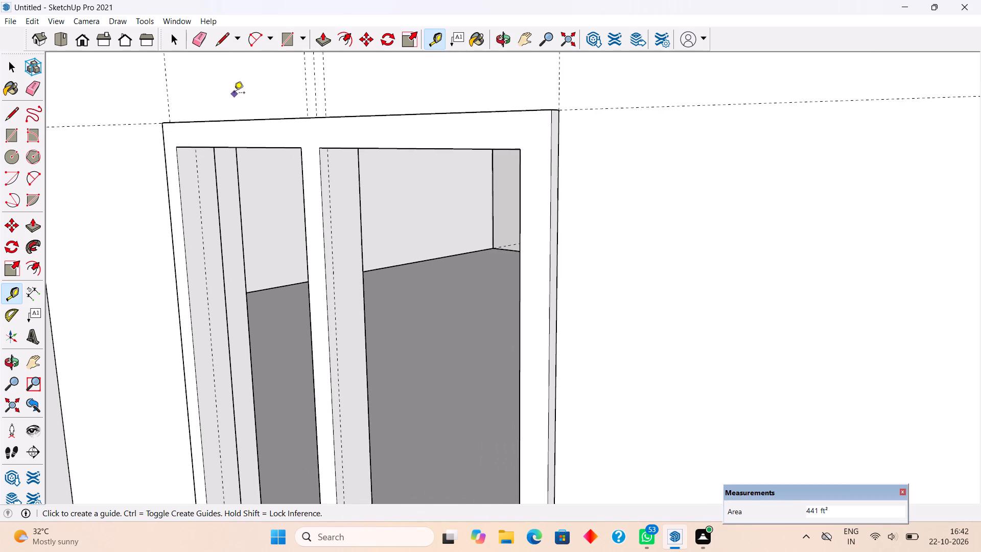
{"action": "scroll", "coordinate": [200, 147], "scroll_direction": "up", "scroll_amount": 4}
{"action": "key", "text": "c"}
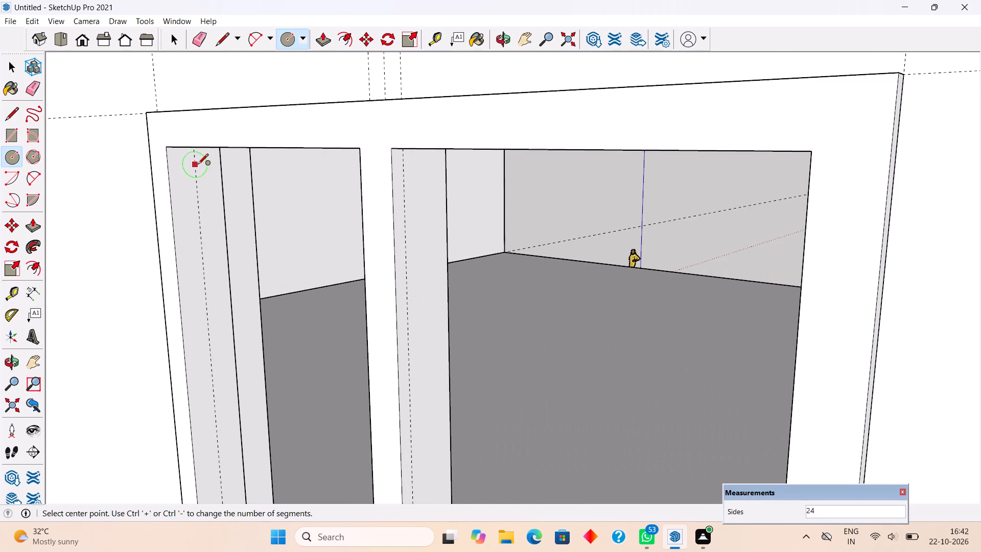
{"action": "scroll", "coordinate": [199, 179], "scroll_direction": "down", "scroll_amount": 4}
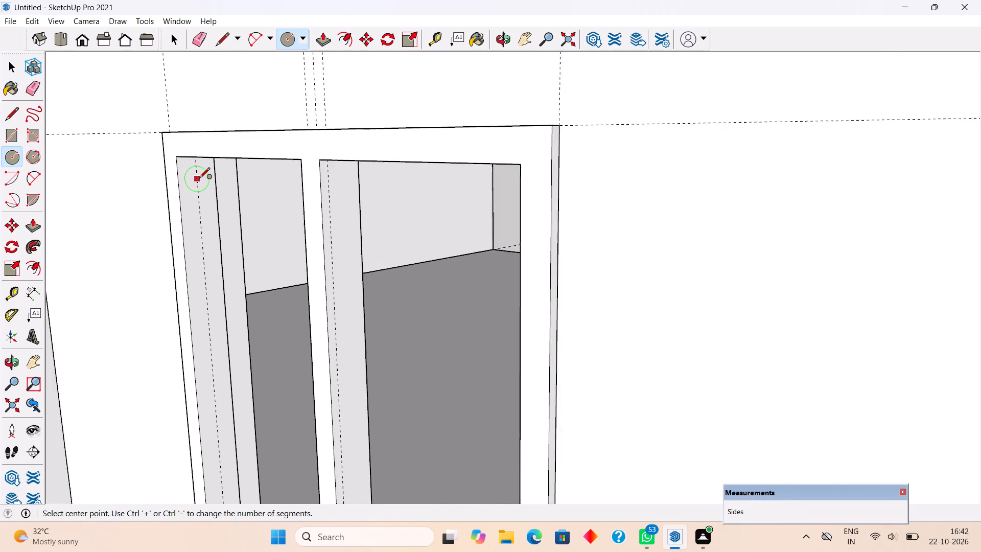
{"action": "scroll", "coordinate": [199, 179], "scroll_direction": "down", "scroll_amount": 1}
{"action": "scroll", "coordinate": [217, 265], "scroll_direction": "down", "scroll_amount": 6}
{"action": "middle_click_drag", "start_coordinate": [215, 335], "coordinate": [235, 258]}
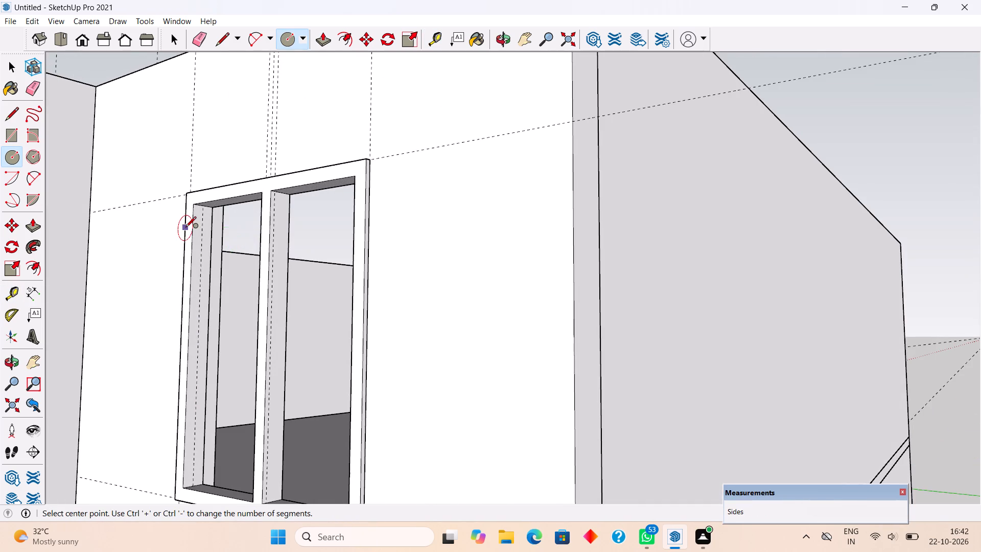
{"action": "scroll", "coordinate": [199, 250], "scroll_direction": "up", "scroll_amount": 10}
{"action": "scroll", "coordinate": [208, 192], "scroll_direction": "up", "scroll_amount": 3}
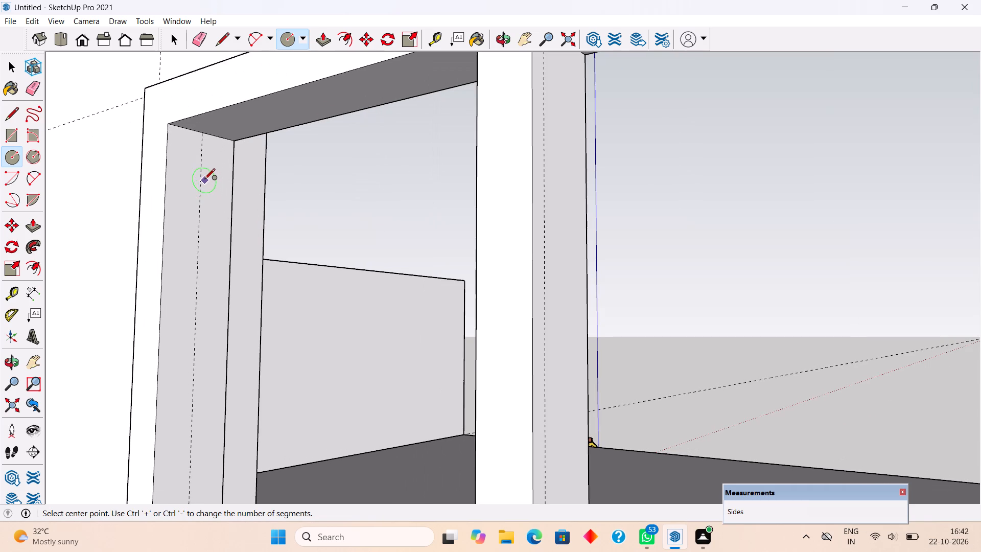
{"action": "left_click", "coordinate": [202, 172]}
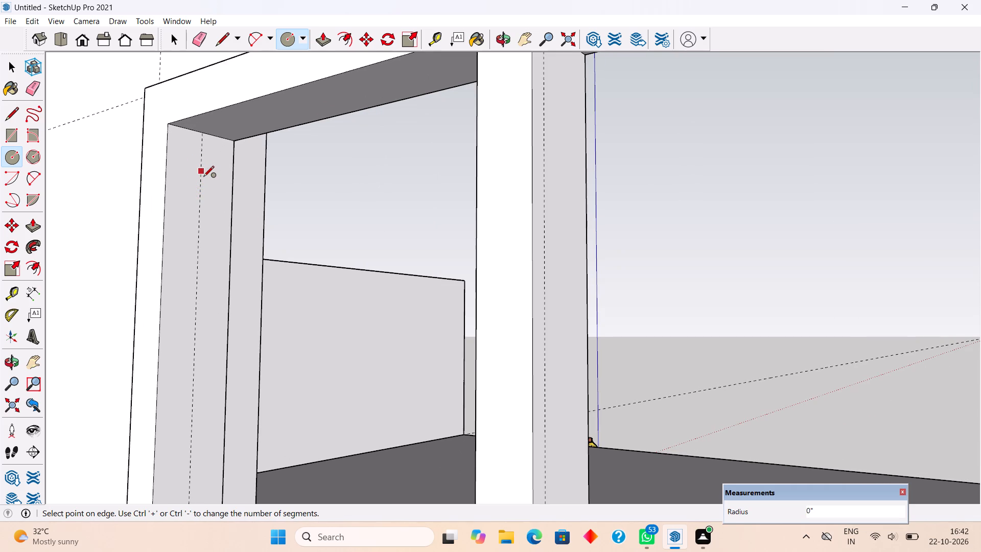
{"action": "scroll", "coordinate": [205, 183], "scroll_direction": "up", "scroll_amount": 4}
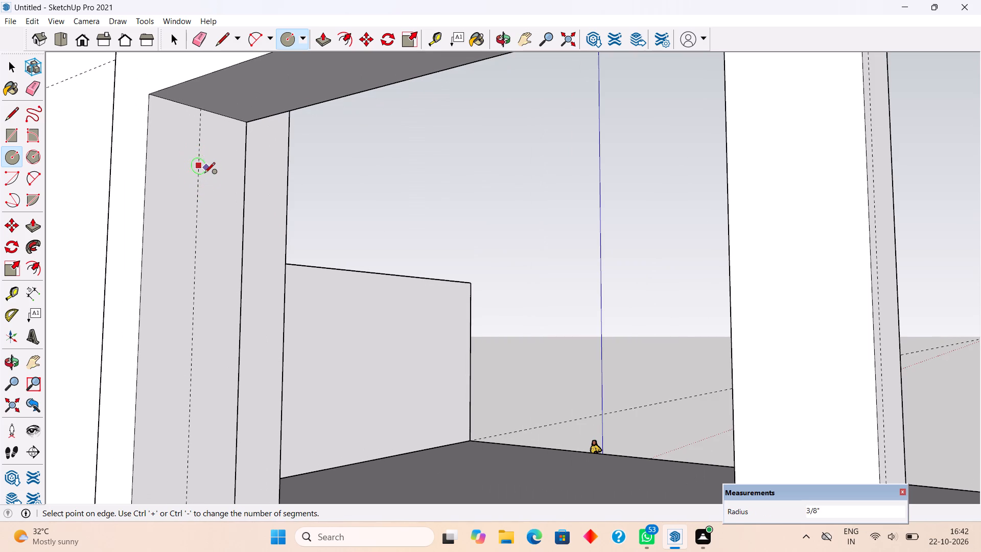
{"action": "scroll", "coordinate": [204, 174], "scroll_direction": "up", "scroll_amount": 3}
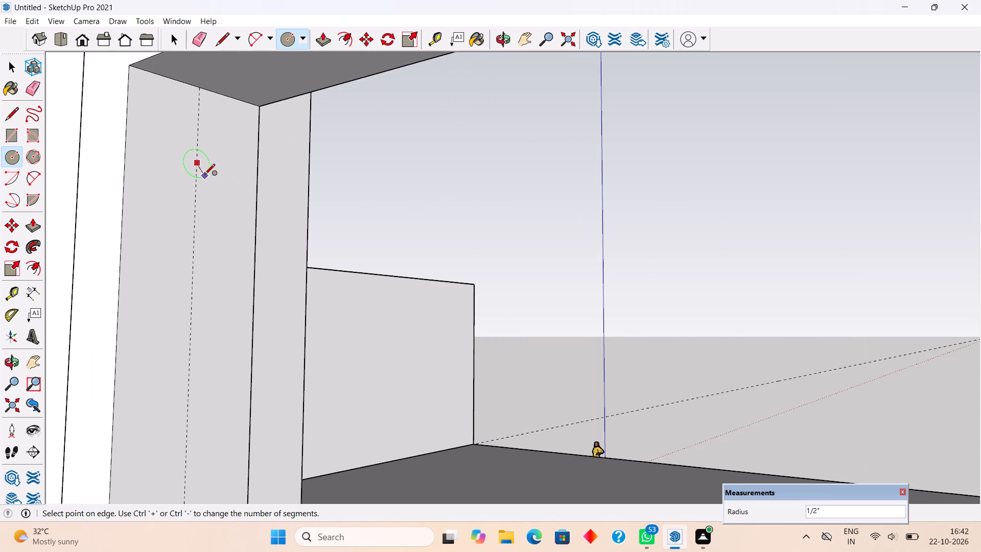
{"action": "left_click", "coordinate": [204, 175]}
Push/Pull the circle 4' 6" across both openings to the opposite side of the frame, forming a horizontal grille rod.
{"action": "key", "text": "p"}
{"action": "left_click", "coordinate": [199, 172]}
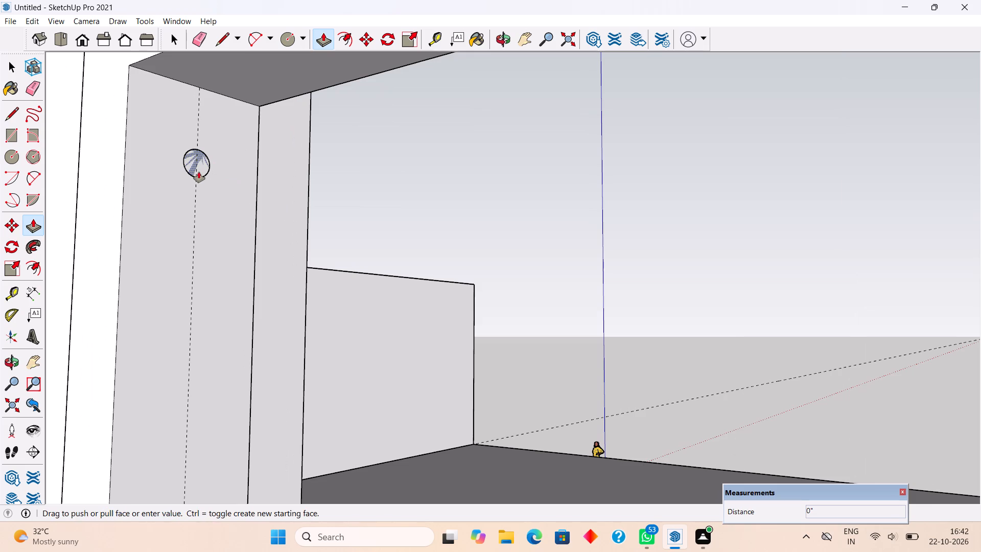
{"action": "scroll", "coordinate": [229, 181], "scroll_direction": "down", "scroll_amount": 19}
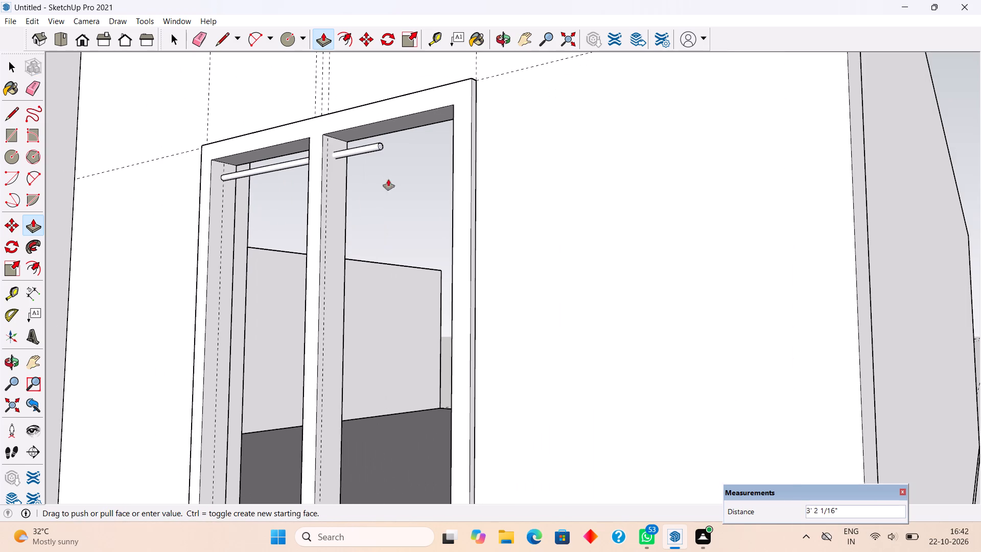
{"action": "left_click", "coordinate": [456, 208]}
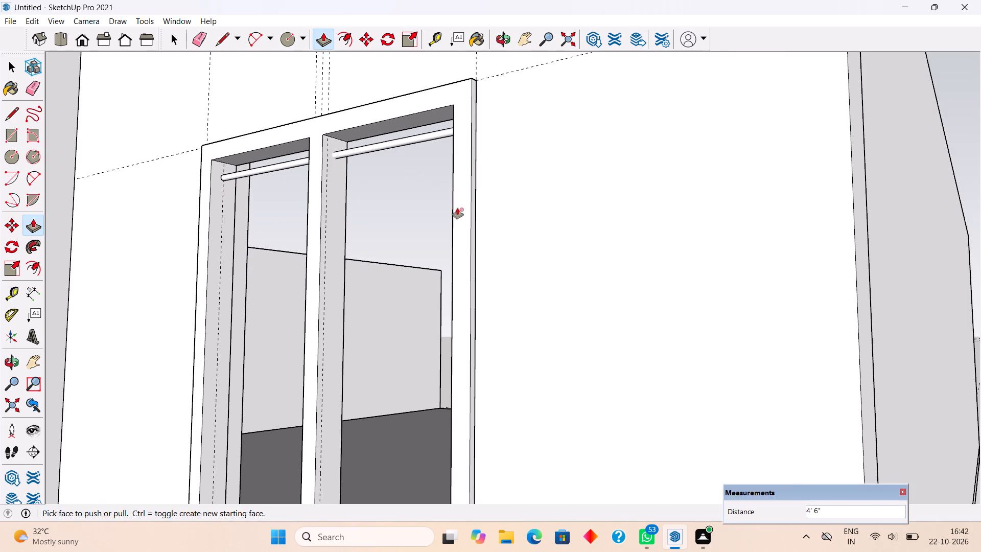
{"action": "scroll", "coordinate": [461, 207], "scroll_direction": "down", "scroll_amount": 12}
{"action": "middle_click_drag", "start_coordinate": [612, 368], "coordinate": [813, 454]}
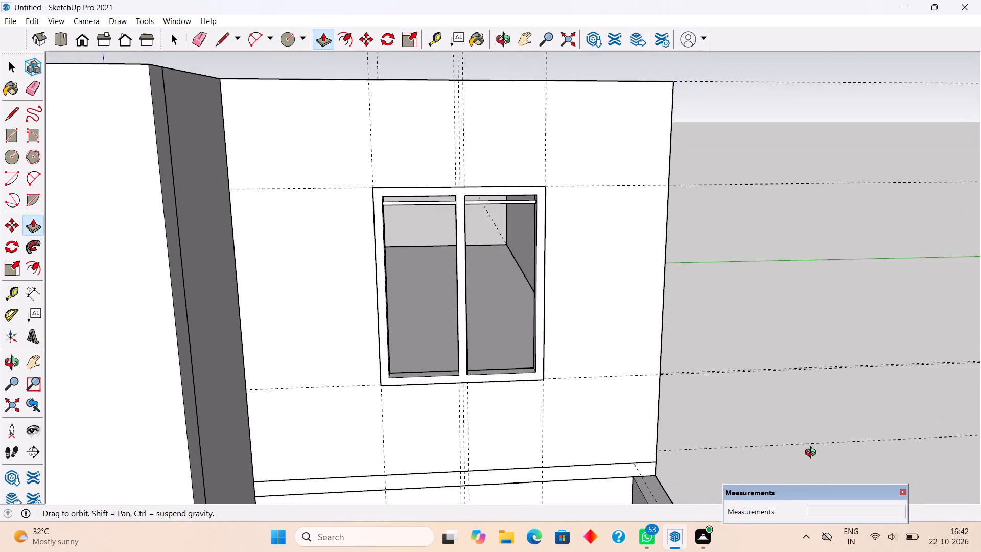
Select the whole horizontal grille rod in the upper window frame and make it a group.
{"action": "middle_click_drag", "start_coordinate": [813, 454], "coordinate": [838, 433]}
{"action": "key", "text": "space"}
{"action": "scroll", "coordinate": [554, 244], "scroll_direction": "up", "scroll_amount": 4}
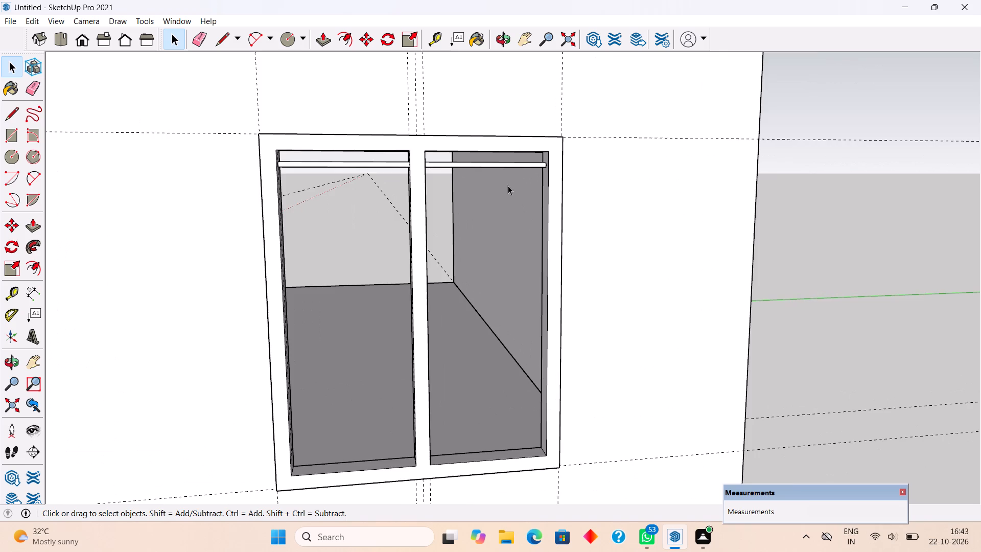
{"action": "scroll", "coordinate": [501, 167], "scroll_direction": "up", "scroll_amount": 3}
{"action": "triple_click", "coordinate": [501, 167]}
{"action": "right_click", "coordinate": [501, 166]}
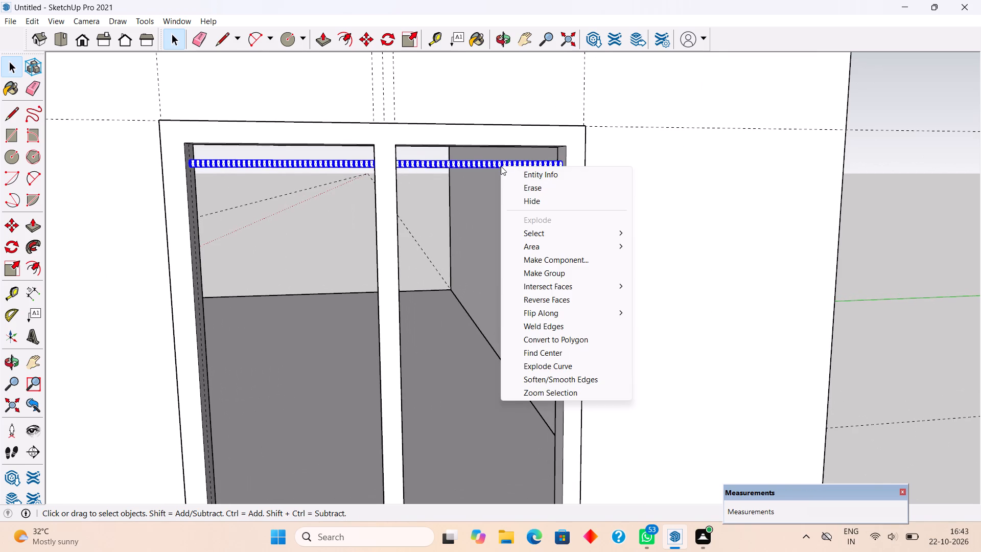
{"action": "left_click", "coordinate": [549, 273]}
Copy the grille rod group 7" straight down and multiply it to nine copies down the window openings.
{"action": "scroll", "coordinate": [428, 190], "scroll_direction": "down", "scroll_amount": 3}
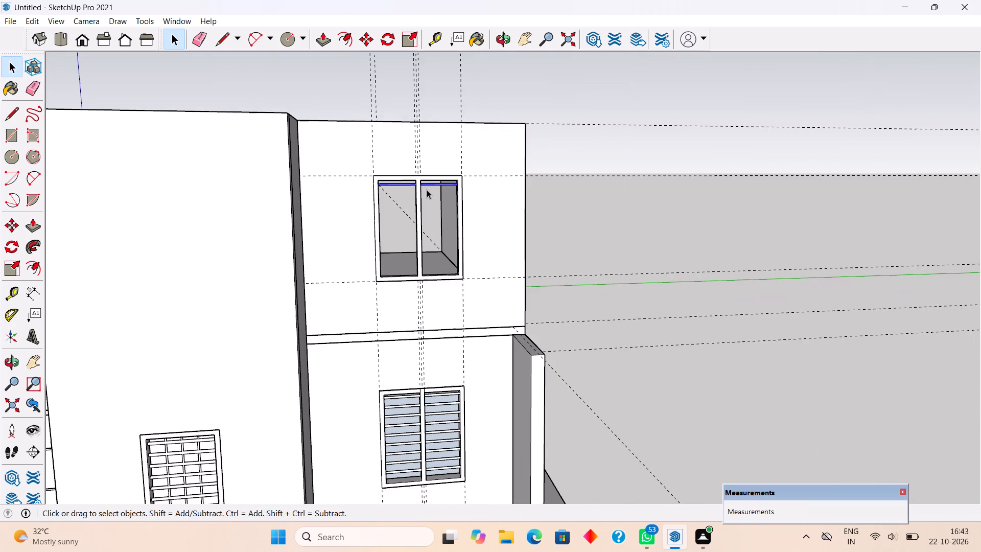
{"action": "scroll", "coordinate": [427, 190], "scroll_direction": "down", "scroll_amount": 1}
{"action": "scroll", "coordinate": [392, 189], "scroll_direction": "up", "scroll_amount": 4}
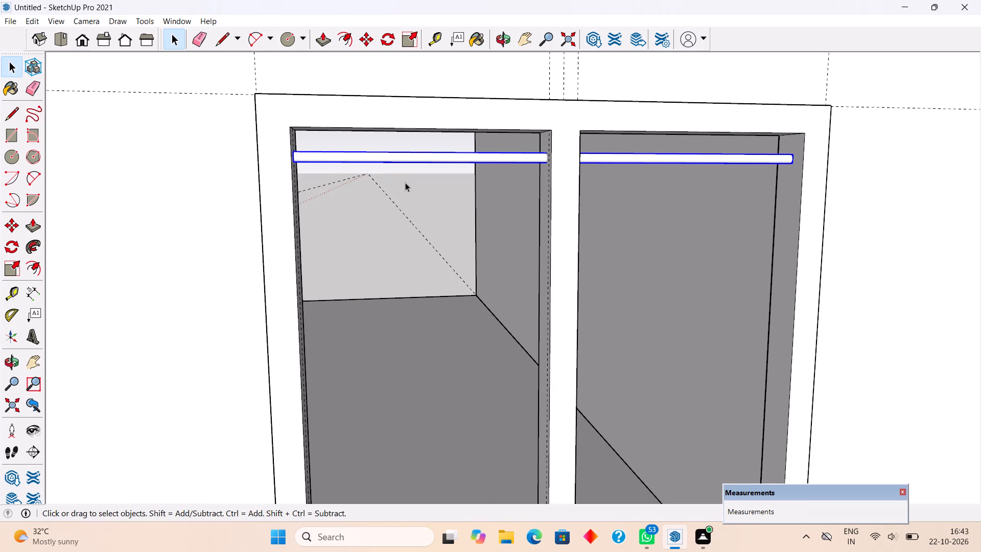
{"action": "key", "text": "m"}
{"action": "left_click", "coordinate": [433, 164]}
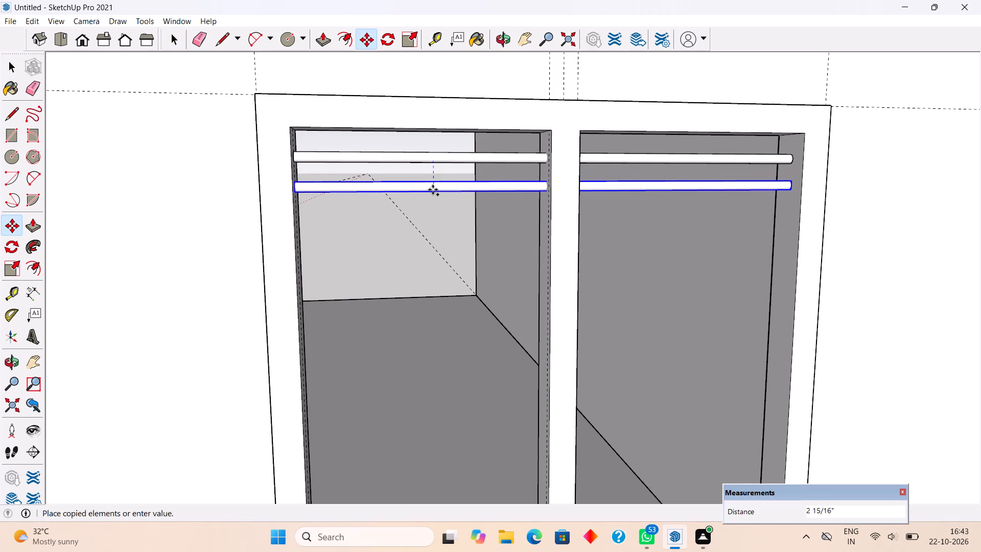
{"action": "type", "text": "7\""}
{"action": "key", "text": "Return"}
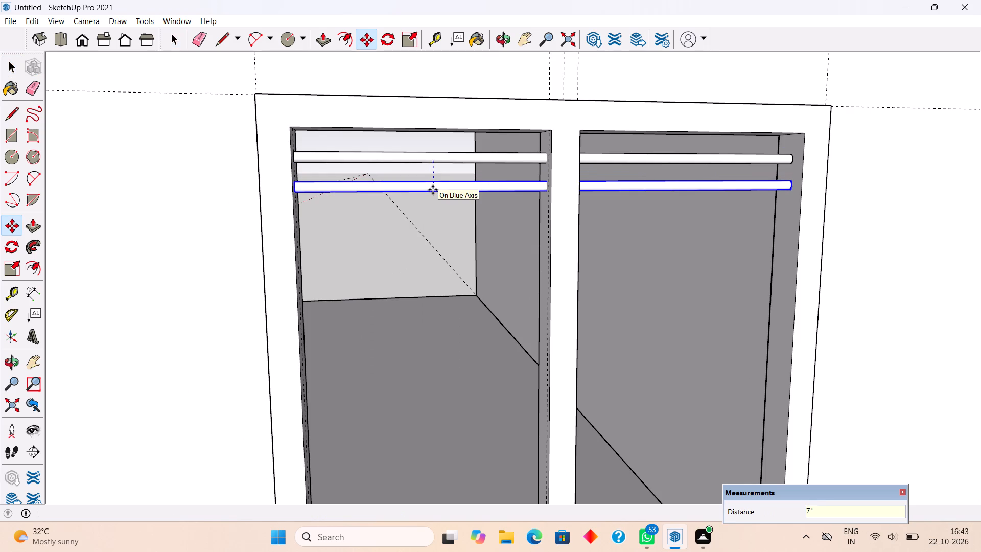
{"action": "key", "text": "x"}
{"action": "key", "text": "9"}
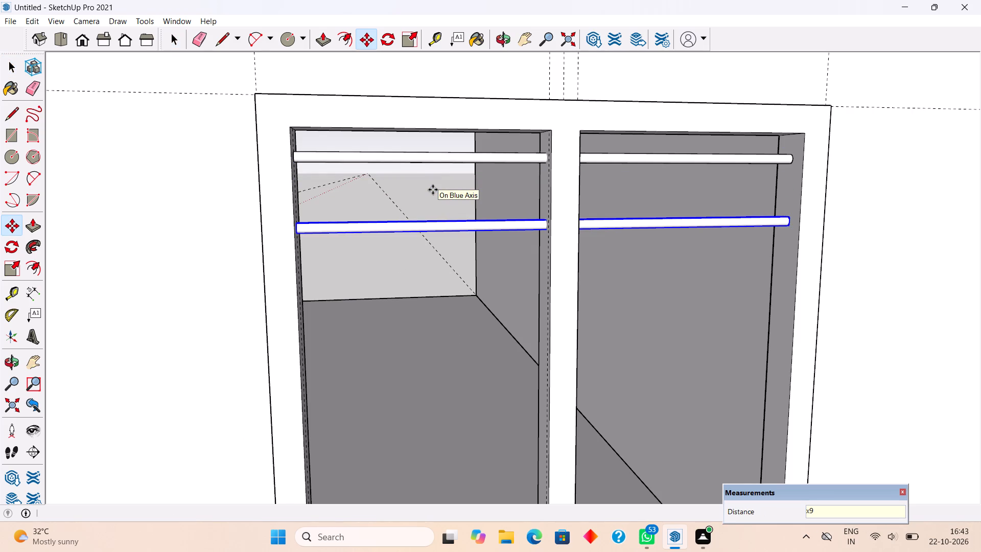
{"action": "key", "text": "Return"}
{"action": "scroll", "coordinate": [446, 178], "scroll_direction": "down", "scroll_amount": 7}
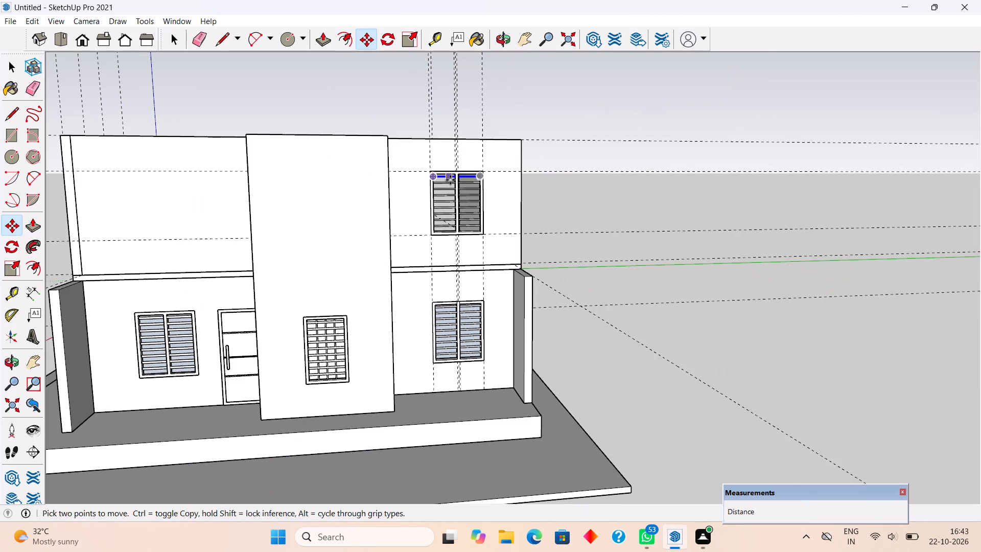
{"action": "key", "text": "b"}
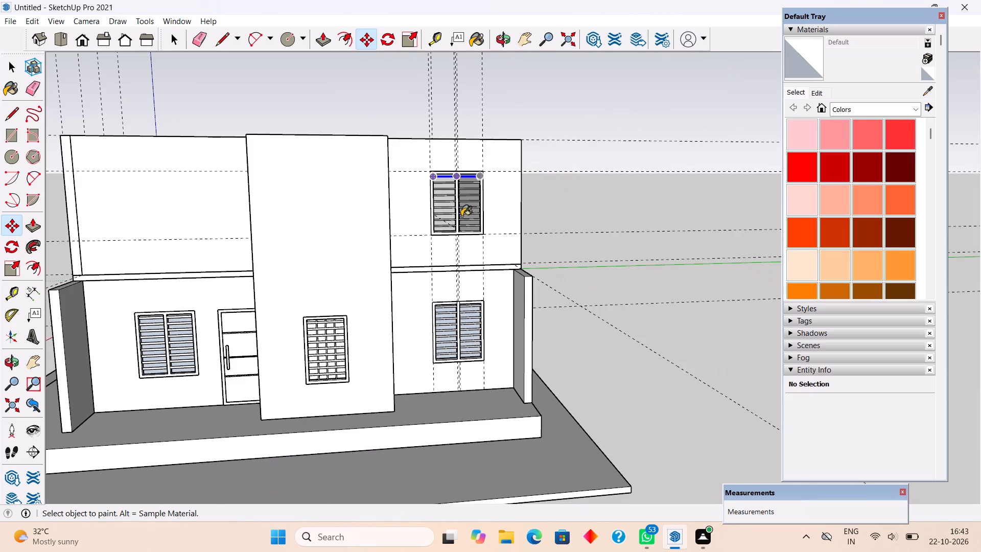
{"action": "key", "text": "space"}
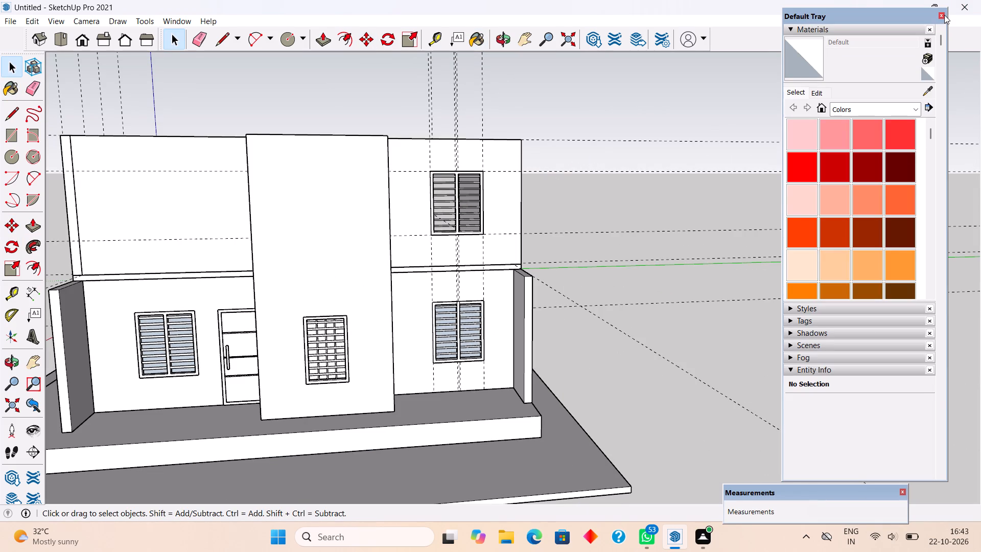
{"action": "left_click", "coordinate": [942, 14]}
Delete the lowest rod copy, the one sitting against the bottom of the upper window frame.
{"action": "scroll", "coordinate": [481, 232], "scroll_direction": "up", "scroll_amount": 6}
{"action": "scroll", "coordinate": [426, 192], "scroll_direction": "up", "scroll_amount": 3}
{"action": "middle_click_drag", "start_coordinate": [439, 182], "coordinate": [436, 237]}
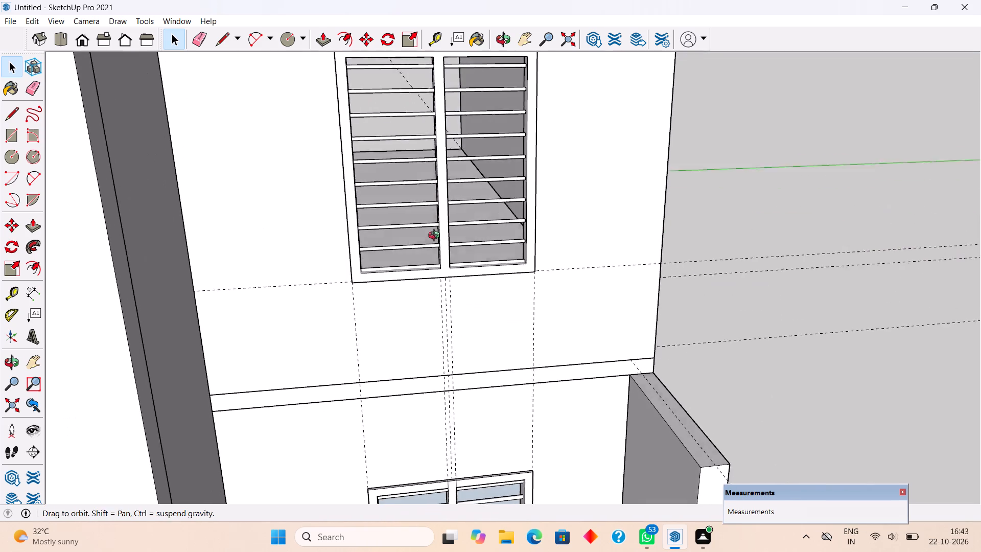
{"action": "middle_click_drag", "start_coordinate": [436, 237], "coordinate": [436, 241]}
{"action": "scroll", "coordinate": [458, 255], "scroll_direction": "up", "scroll_amount": 9}
{"action": "left_click", "coordinate": [487, 267]}
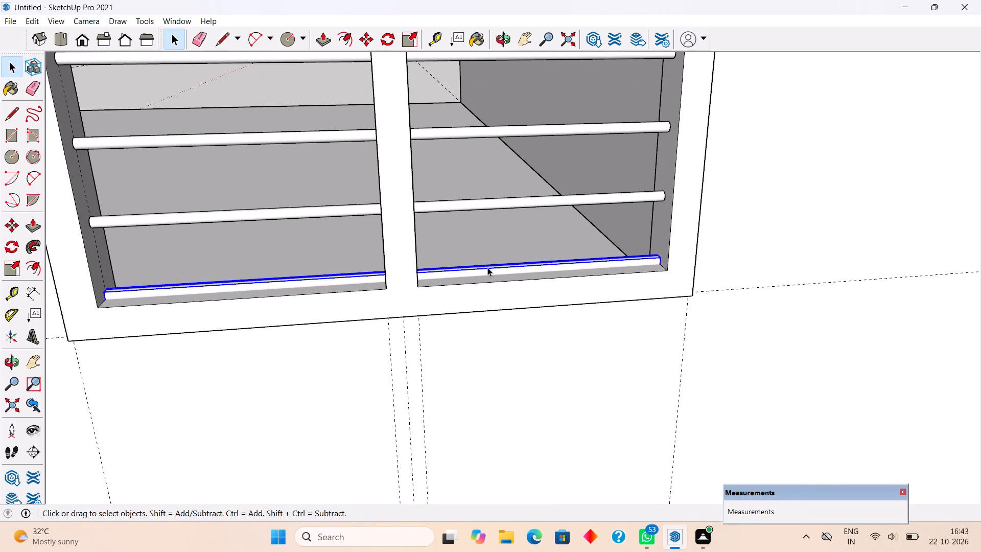
{"action": "key", "text": "Delete"}
On the room side of the upper window frame, draw a 5' 6" by 4' 6" rectangle spanning both openings.
{"action": "scroll", "coordinate": [487, 267], "scroll_direction": "down", "scroll_amount": 19}
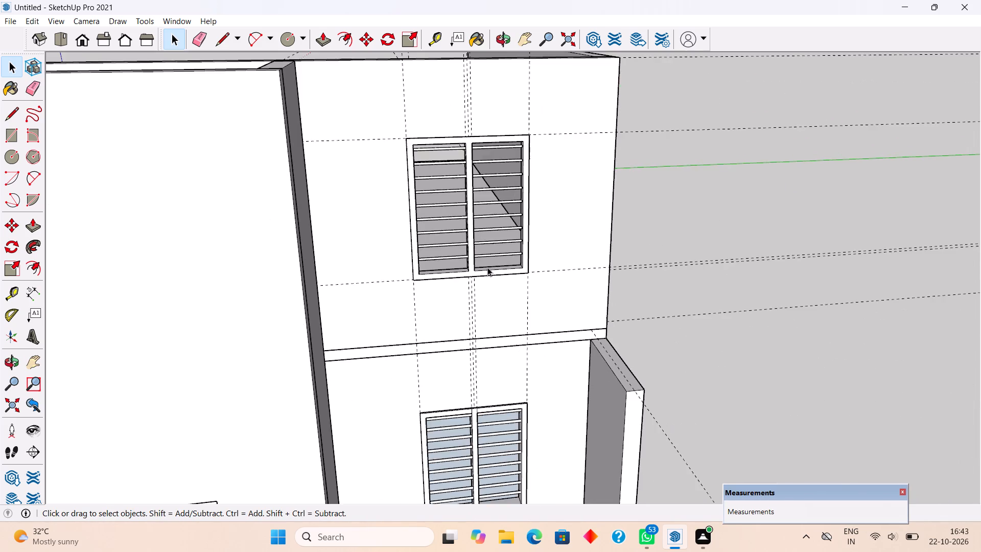
{"action": "scroll", "coordinate": [535, 247], "scroll_direction": "down", "scroll_amount": 4}
{"action": "middle_click_drag", "start_coordinate": [576, 229], "coordinate": [136, 262]}
{"action": "scroll", "coordinate": [539, 248], "scroll_direction": "down", "scroll_amount": 1}
{"action": "middle_click_drag", "start_coordinate": [613, 168], "coordinate": [484, 217]}
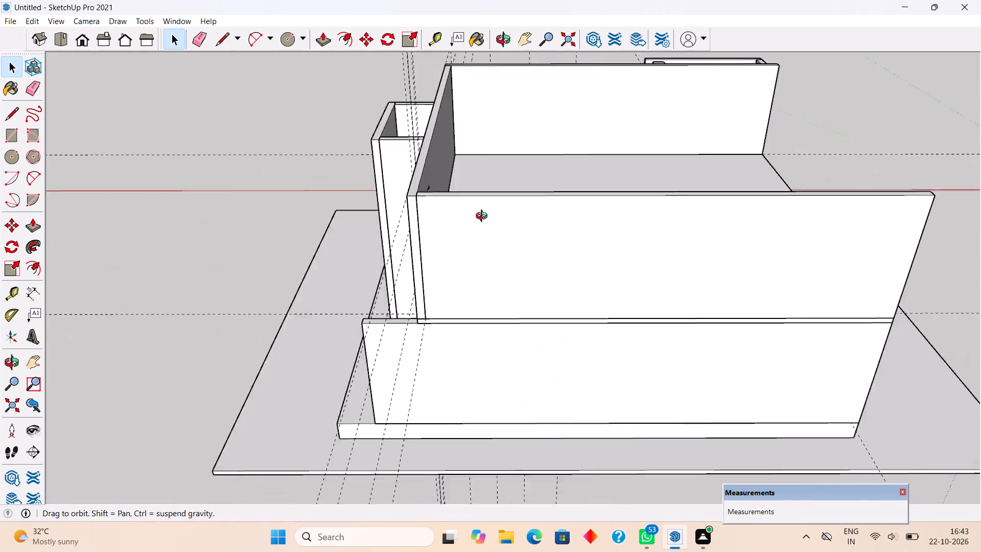
{"action": "middle_click_drag", "start_coordinate": [484, 217], "coordinate": [114, 235]}
{"action": "scroll", "coordinate": [466, 130], "scroll_direction": "up", "scroll_amount": 5}
{"action": "scroll", "coordinate": [410, 147], "scroll_direction": "up", "scroll_amount": 4}
{"action": "middle_click_drag", "start_coordinate": [335, 103], "coordinate": [333, 68]}
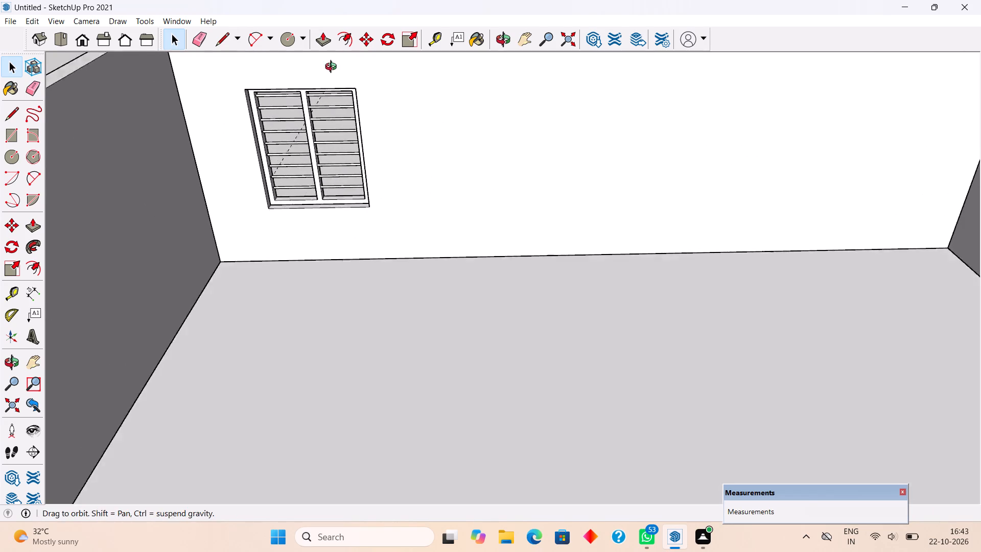
{"action": "middle_click_drag", "start_coordinate": [333, 68], "coordinate": [330, 16]}
{"action": "scroll", "coordinate": [328, 156], "scroll_direction": "down", "scroll_amount": 5}
{"action": "middle_click_drag", "start_coordinate": [371, 243], "coordinate": [369, 174]}
{"action": "scroll", "coordinate": [351, 74], "scroll_direction": "up", "scroll_amount": 8}
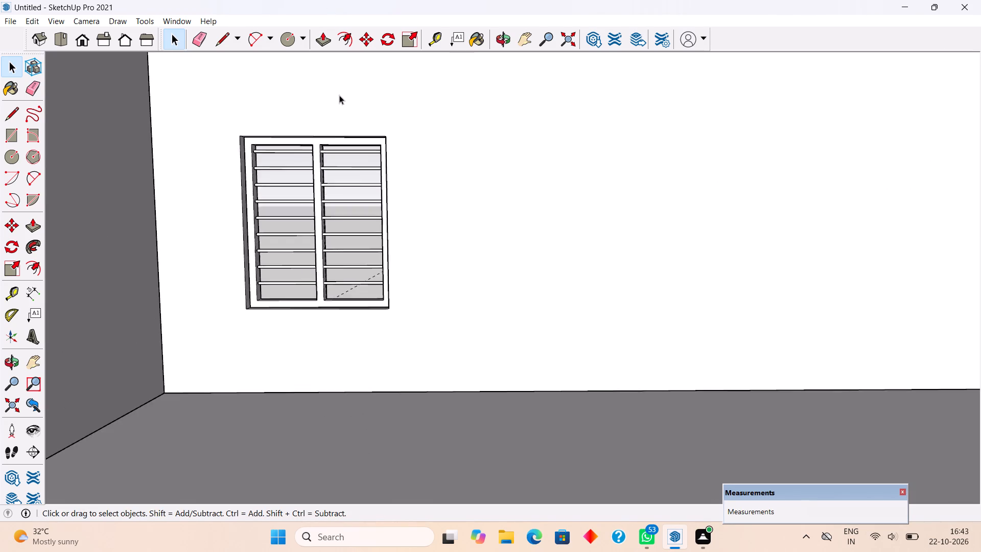
{"action": "scroll", "coordinate": [334, 134], "scroll_direction": "up", "scroll_amount": 4}
{"action": "key", "text": "r"}
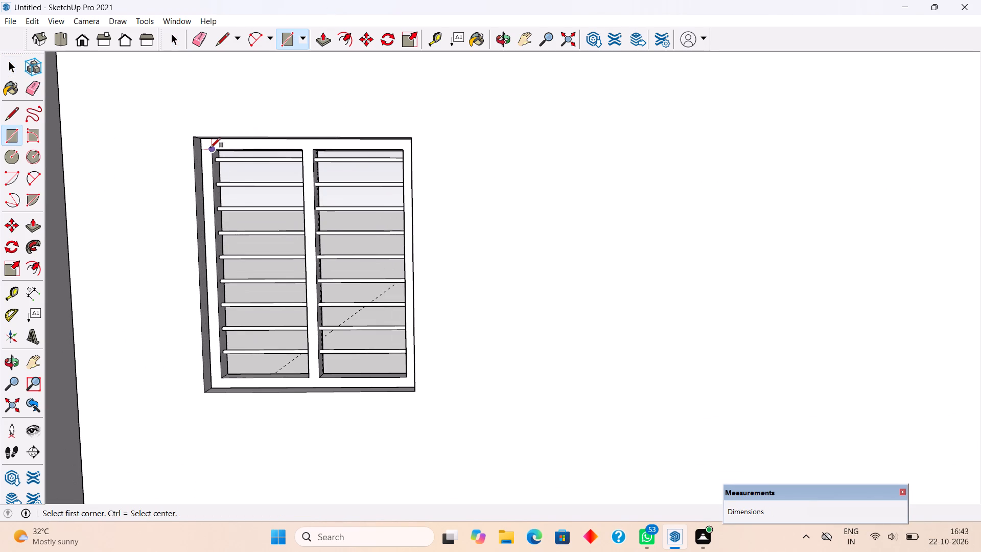
{"action": "left_click", "coordinate": [211, 147]}
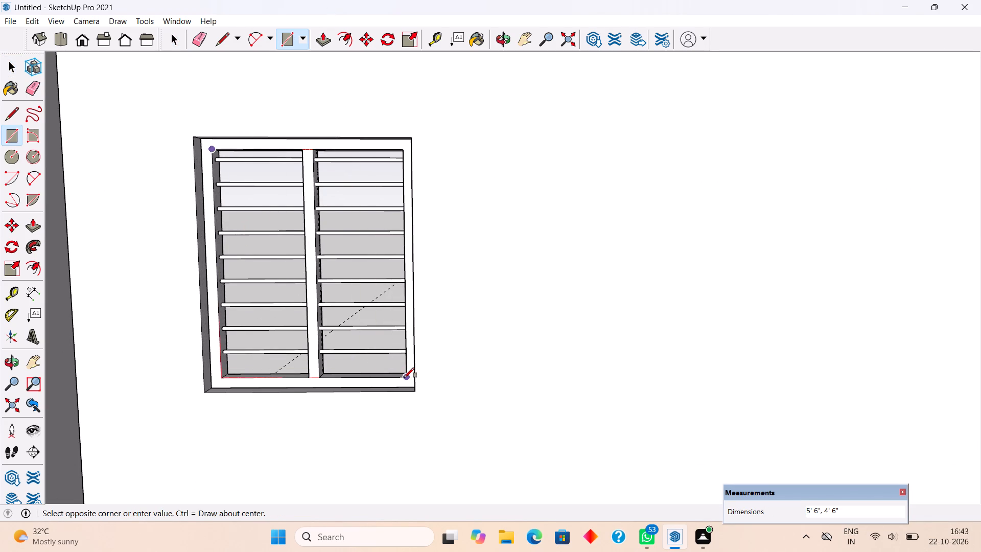
{"action": "left_click", "coordinate": [404, 378]}
Make a group from the new window pane's face and its edges.
{"action": "key", "text": "space"}
{"action": "left_click", "coordinate": [388, 328]}
{"action": "double_click", "coordinate": [386, 316]}
{"action": "right_click", "coordinate": [386, 316]}
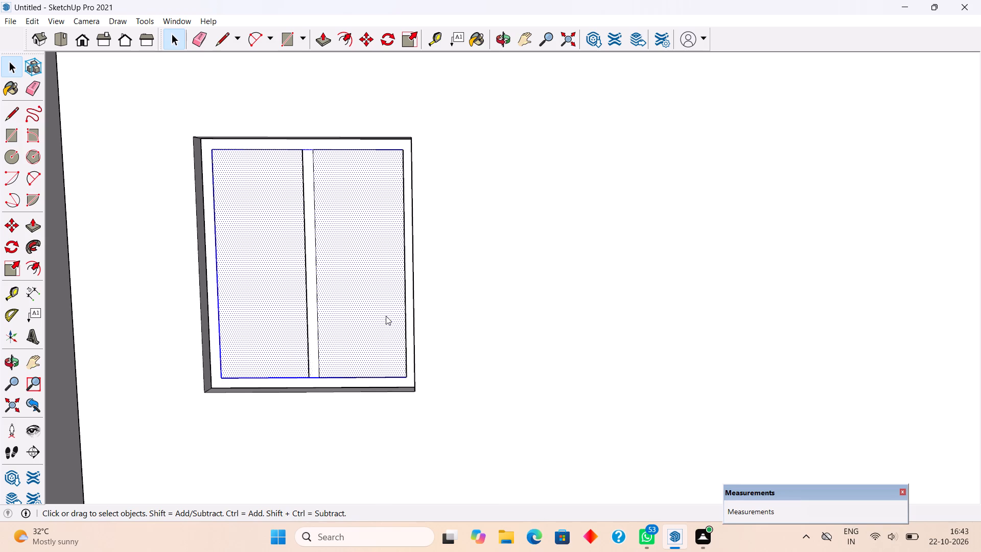
{"action": "left_click", "coordinate": [435, 422]}
{"action": "scroll", "coordinate": [460, 392], "scroll_direction": "down", "scroll_amount": 4}
{"action": "scroll", "coordinate": [460, 392], "scroll_direction": "up", "scroll_amount": 1}
{"action": "scroll", "coordinate": [461, 391], "scroll_direction": "down", "scroll_amount": 6}
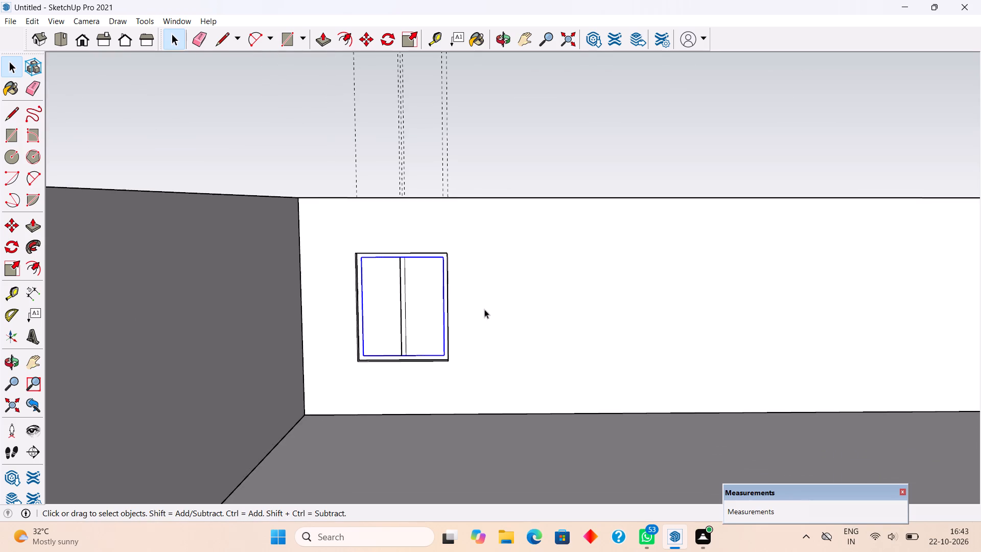
{"action": "left_click", "coordinate": [503, 106]}
On the projecting room's side wall beside the front door, place horizontal guides 12' above its base and 6" above that.
{"action": "scroll", "coordinate": [451, 193], "scroll_direction": "down", "scroll_amount": 6}
{"action": "middle_click_drag", "start_coordinate": [439, 293], "coordinate": [949, 432]}
{"action": "middle_click_drag", "start_coordinate": [648, 367], "coordinate": [817, 299]}
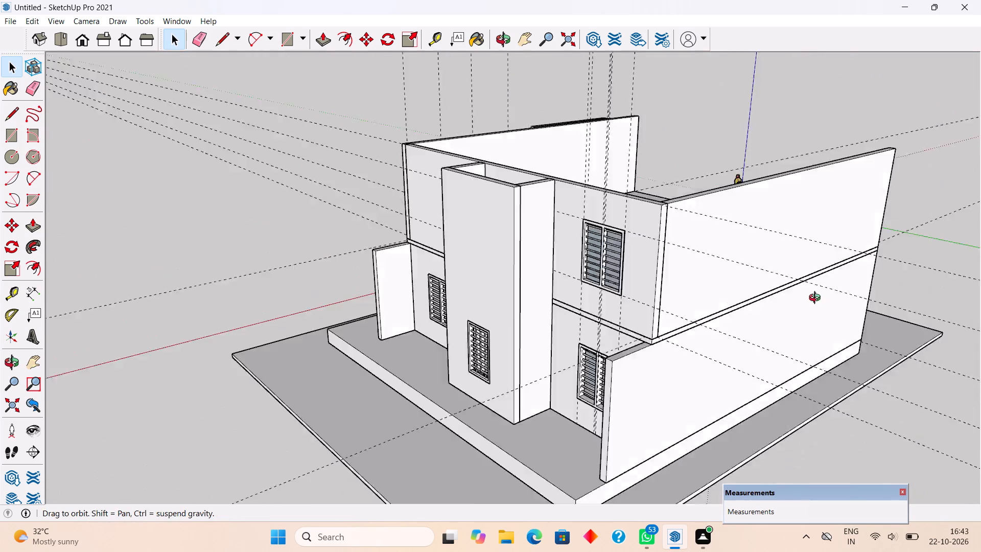
{"action": "middle_click_drag", "start_coordinate": [817, 299], "coordinate": [890, 277]}
{"action": "middle_click_drag", "start_coordinate": [658, 327], "coordinate": [829, 295]}
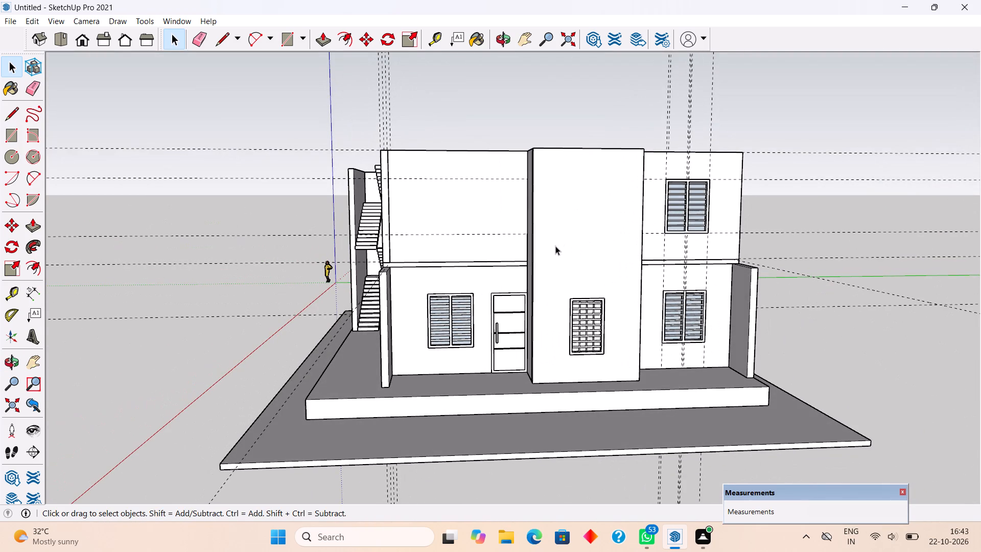
{"action": "scroll", "coordinate": [569, 290], "scroll_direction": "up", "scroll_amount": 4}
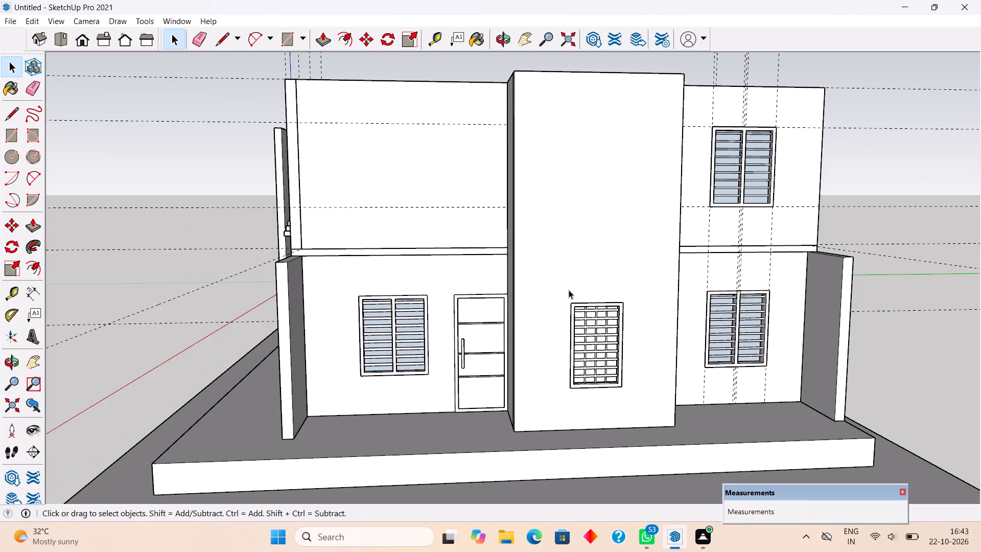
{"action": "middle_click_drag", "start_coordinate": [611, 278], "coordinate": [772, 292]}
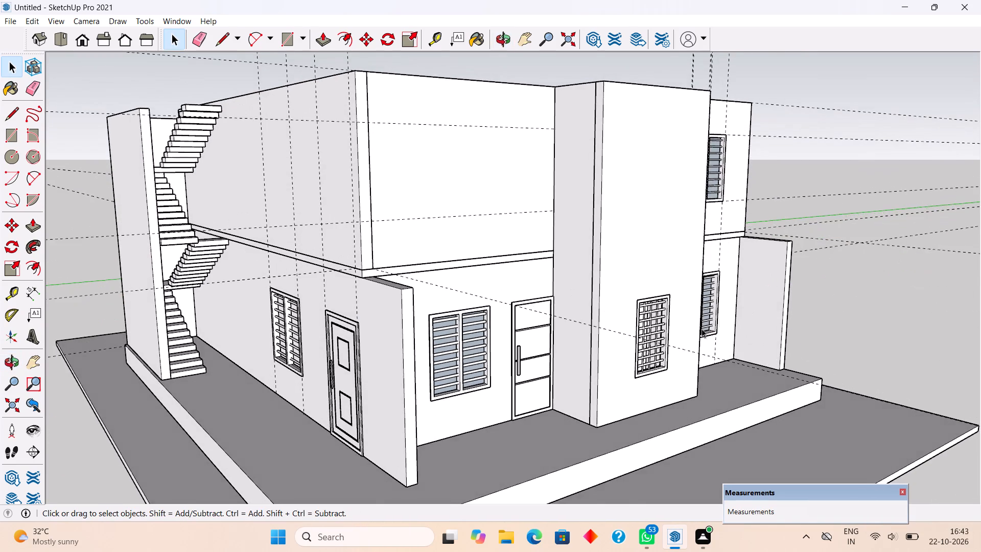
{"action": "scroll", "coordinate": [658, 358], "scroll_direction": "up", "scroll_amount": 2}
{"action": "key", "text": "t"}
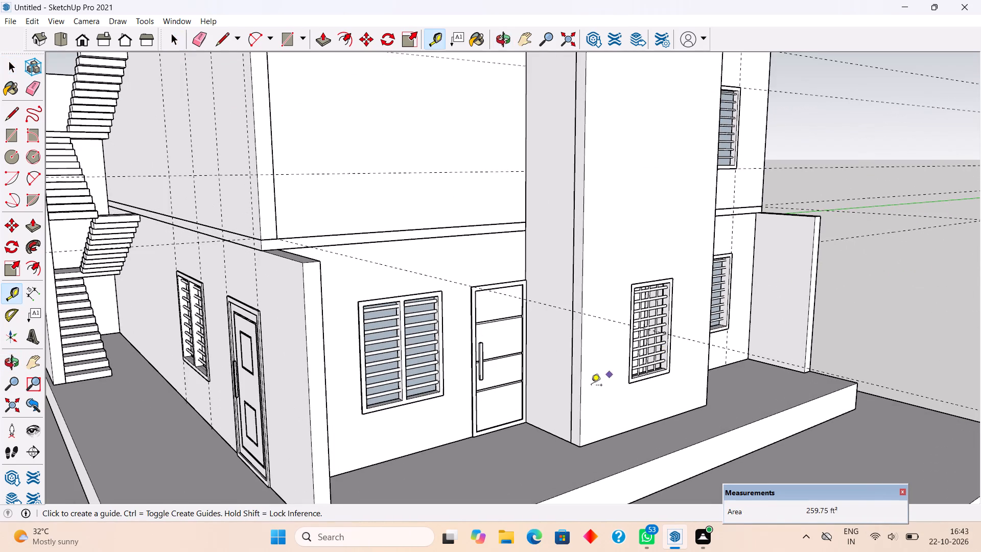
{"action": "left_click", "coordinate": [553, 434]}
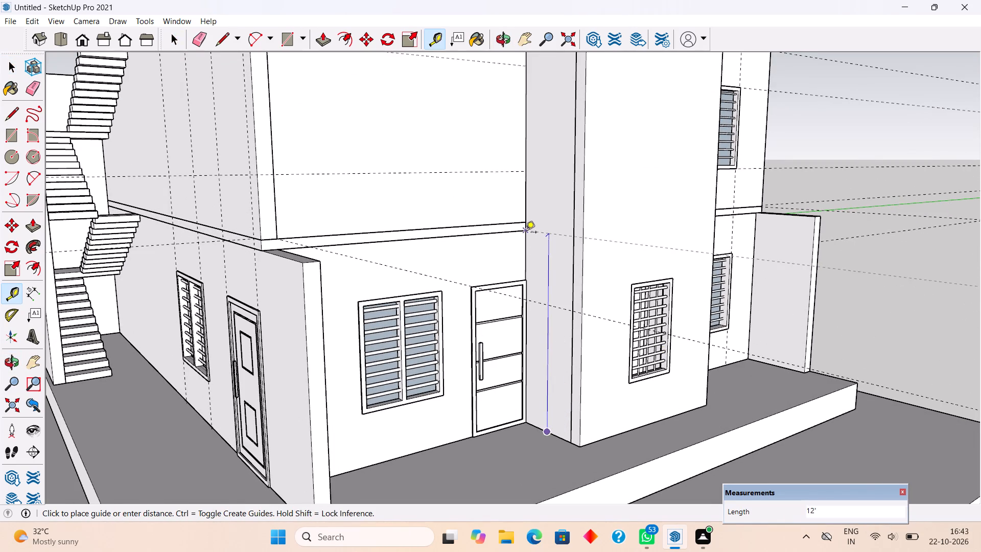
{"action": "left_click", "coordinate": [526, 231]}
{"action": "left_click", "coordinate": [536, 234]}
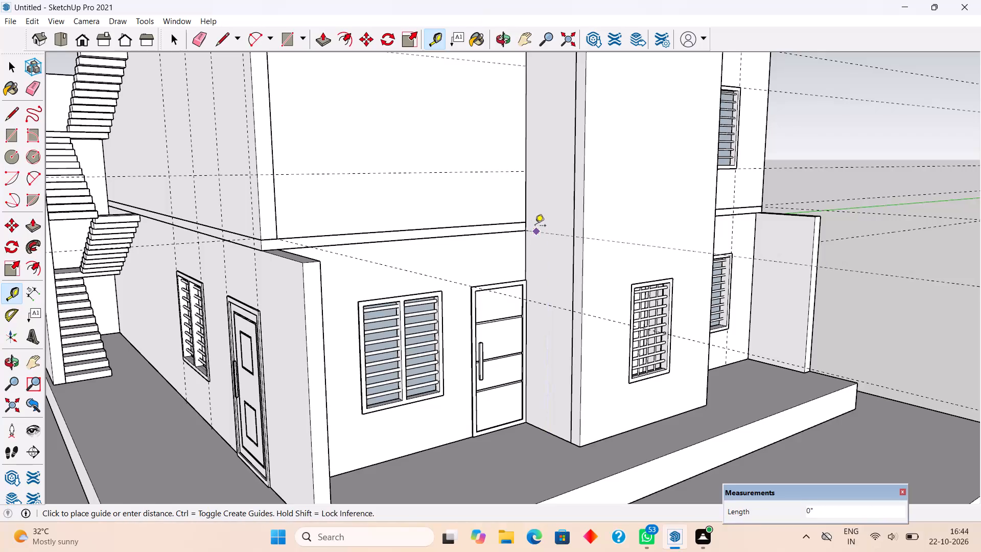
{"action": "scroll", "coordinate": [525, 222], "scroll_direction": "up", "scroll_amount": 3}
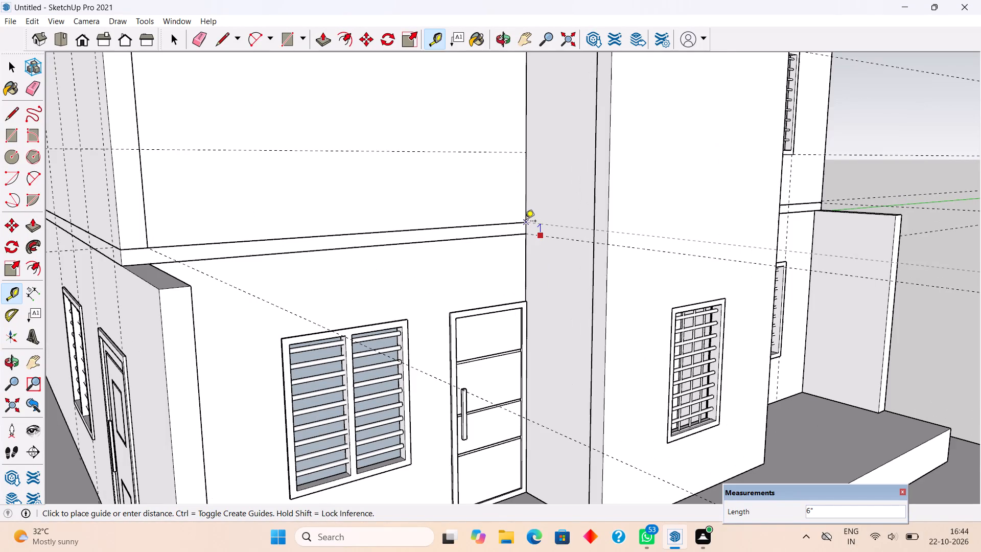
{"action": "left_click", "coordinate": [525, 222]}
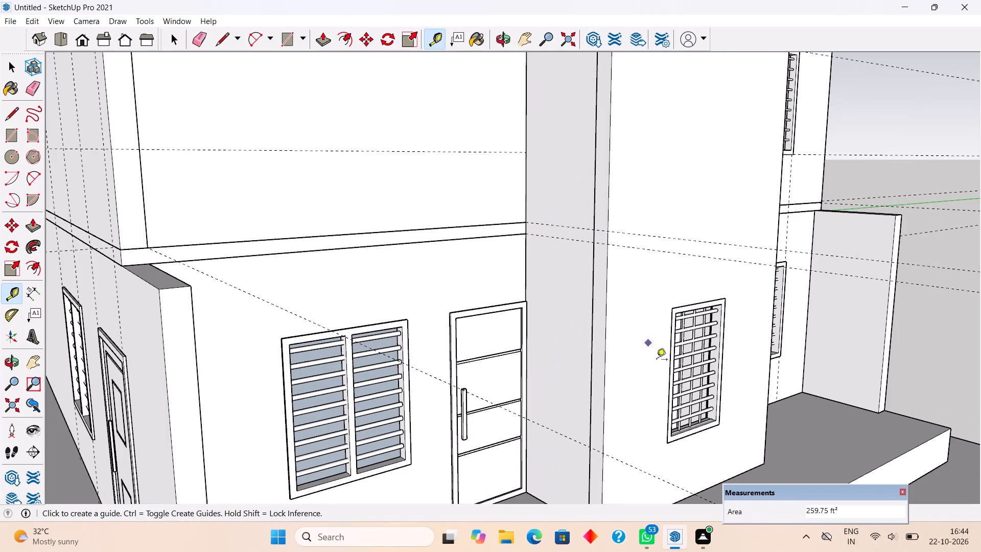
Place matching horizontal guides on the projecting room's front face, one level with the side wall's lower guide and another 6" above it.
{"action": "left_click", "coordinate": [753, 469]}
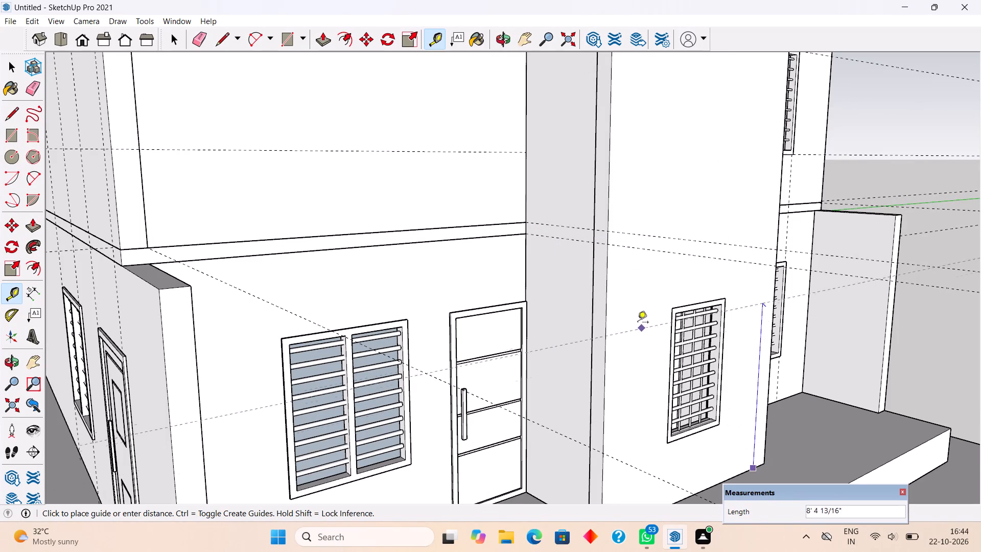
{"action": "left_click", "coordinate": [612, 245]}
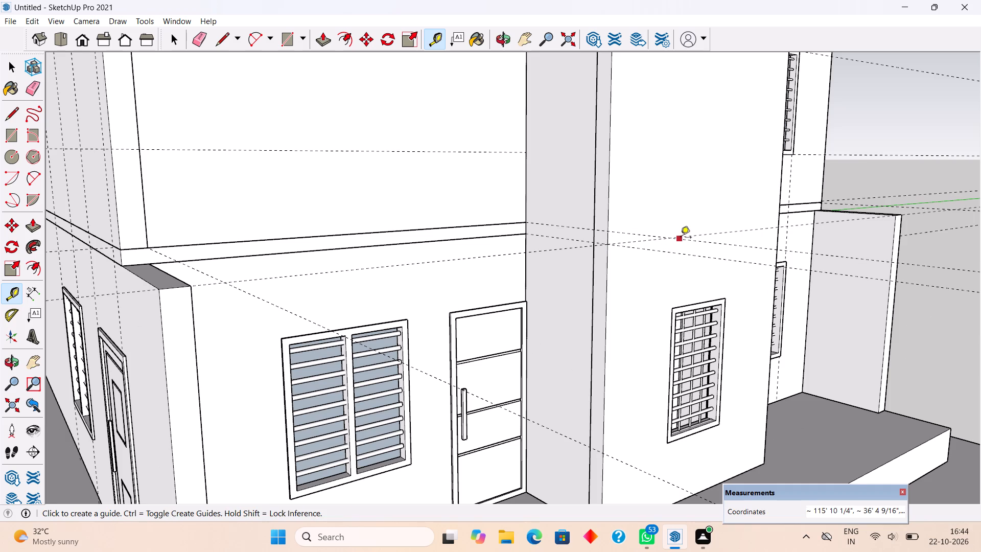
{"action": "left_click", "coordinate": [637, 243]}
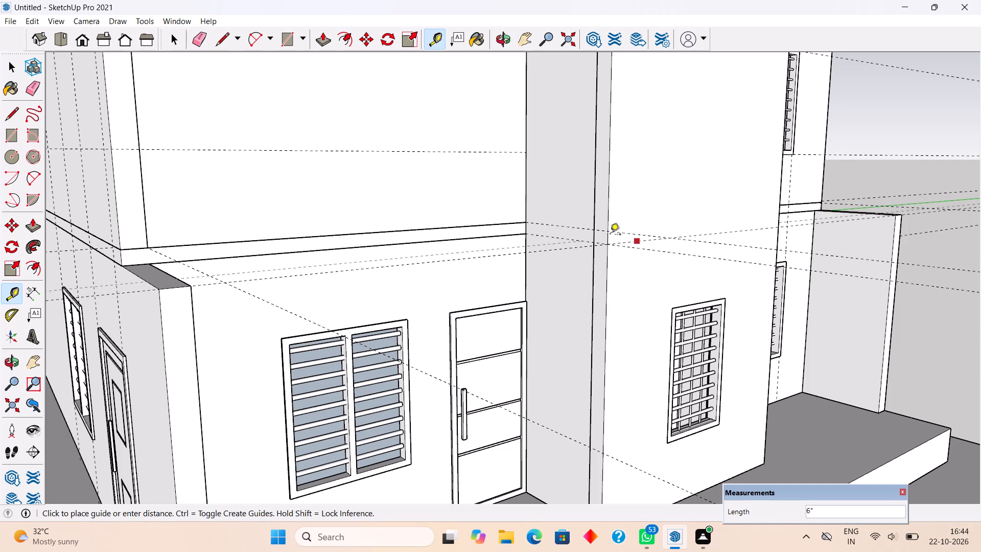
{"action": "left_click", "coordinate": [610, 235]}
{"action": "scroll", "coordinate": [677, 319], "scroll_direction": "down", "scroll_amount": 2}
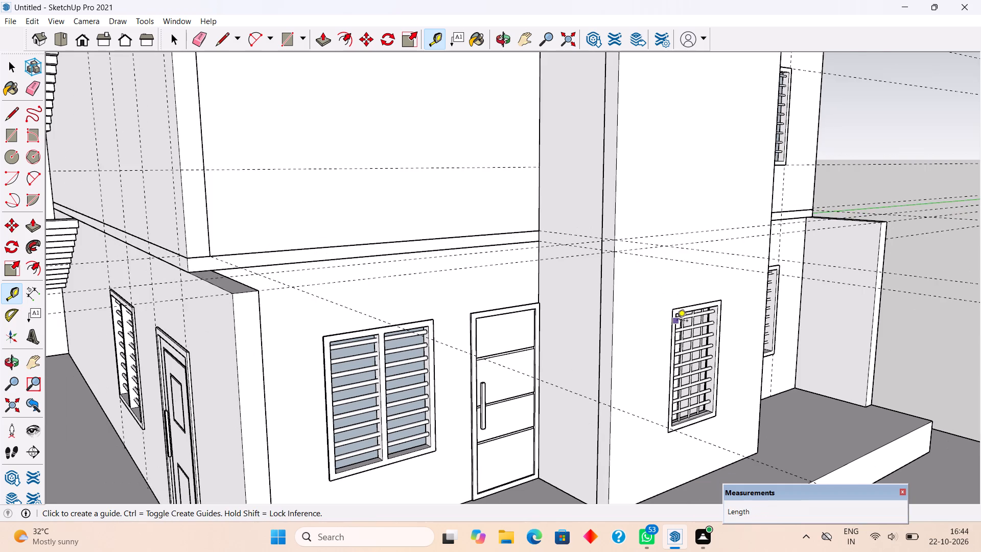
{"action": "middle_click_drag", "start_coordinate": [666, 335], "coordinate": [470, 328]}
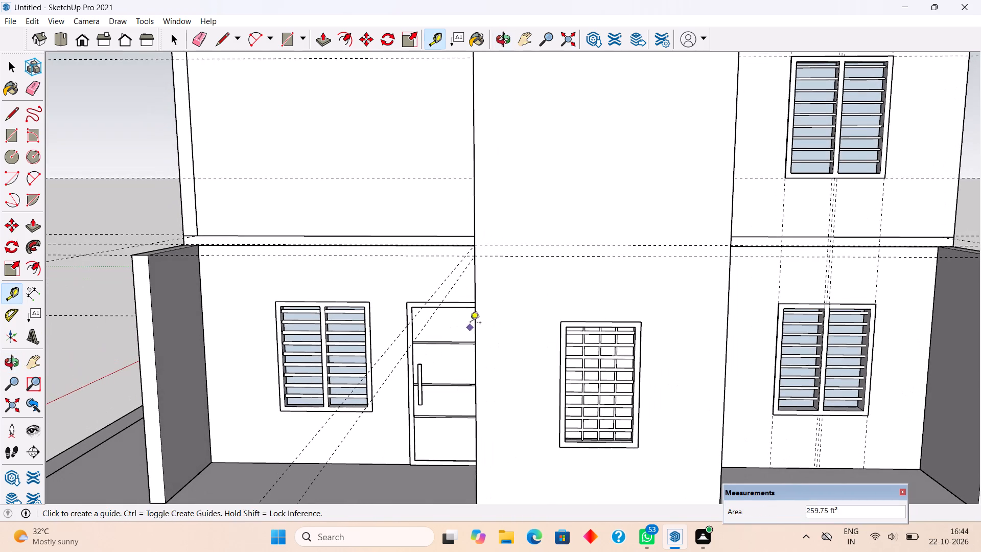
{"action": "scroll", "coordinate": [591, 249], "scroll_direction": "down", "scroll_amount": 1}
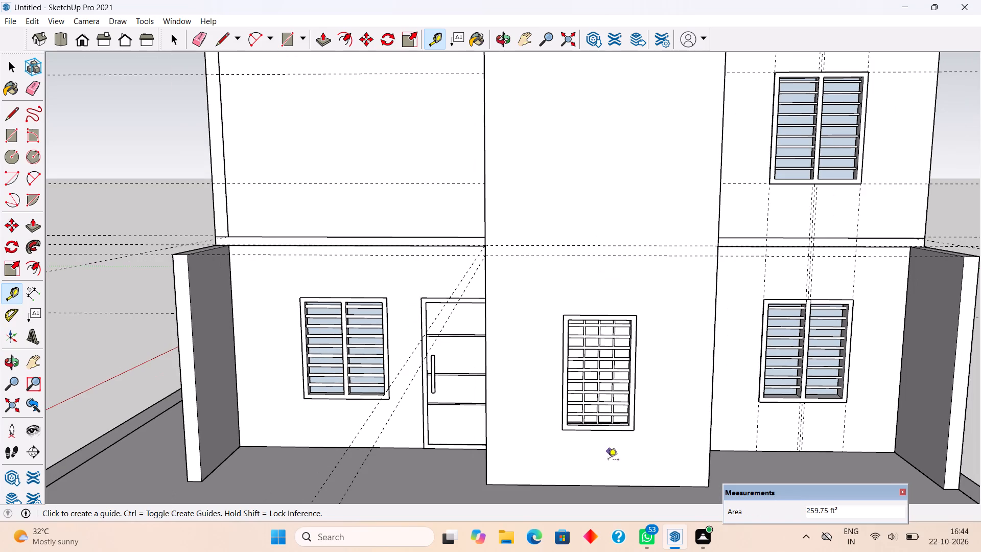
On the projecting room's front face, place horizontal guides 3' and 9' above the upper floor-level guide.
{"action": "left_click", "coordinate": [603, 487]}
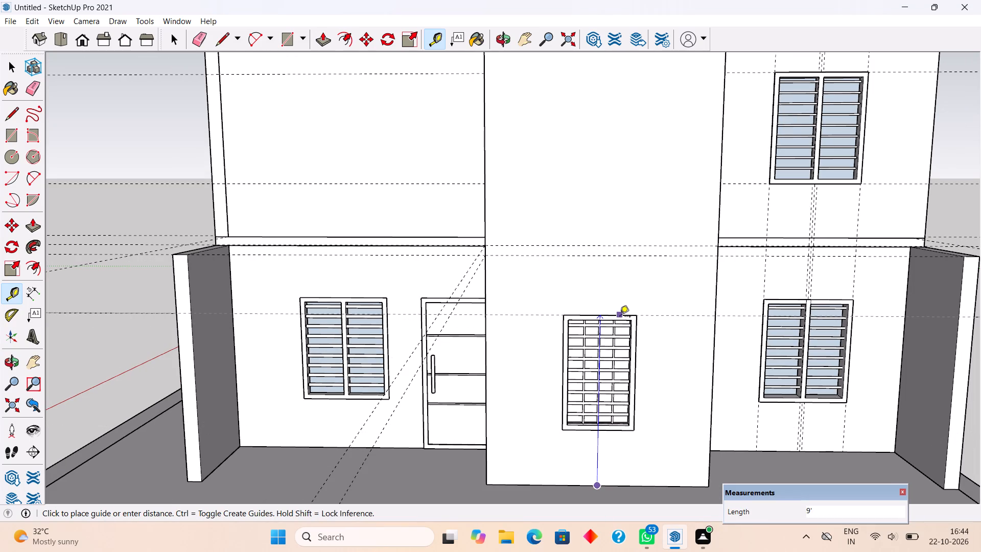
{"action": "key", "text": "space"}
{"action": "type", "text": "t"}
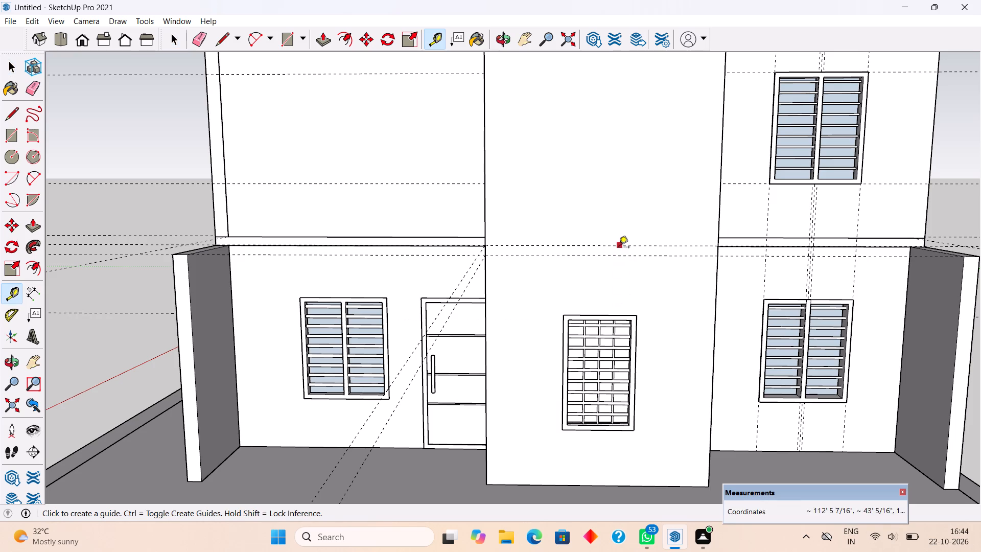
{"action": "left_click", "coordinate": [619, 248]}
{"action": "type", "text": "3'"}
{"action": "key", "text": "Return"}
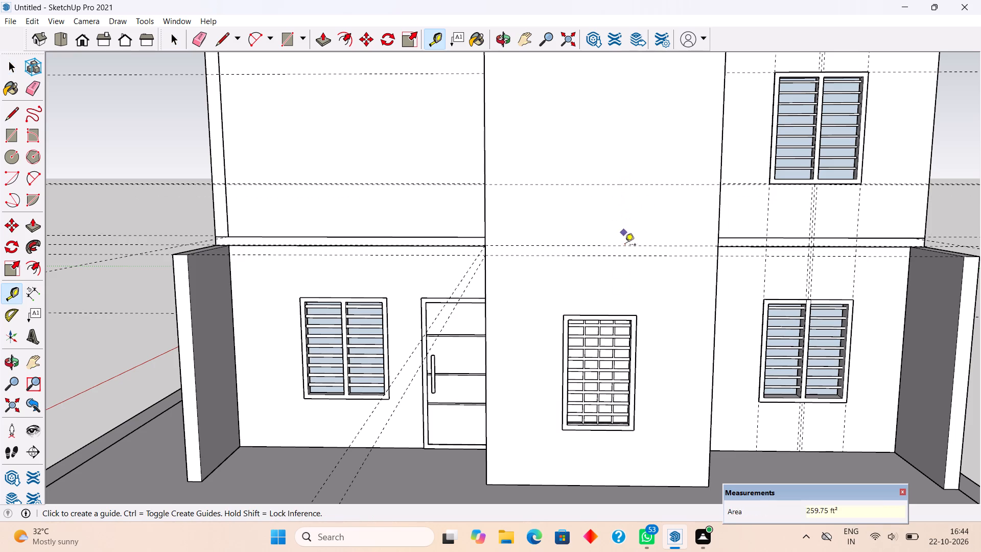
{"action": "left_click", "coordinate": [625, 246]}
{"action": "scroll", "coordinate": [629, 171], "scroll_direction": "down", "scroll_amount": 3}
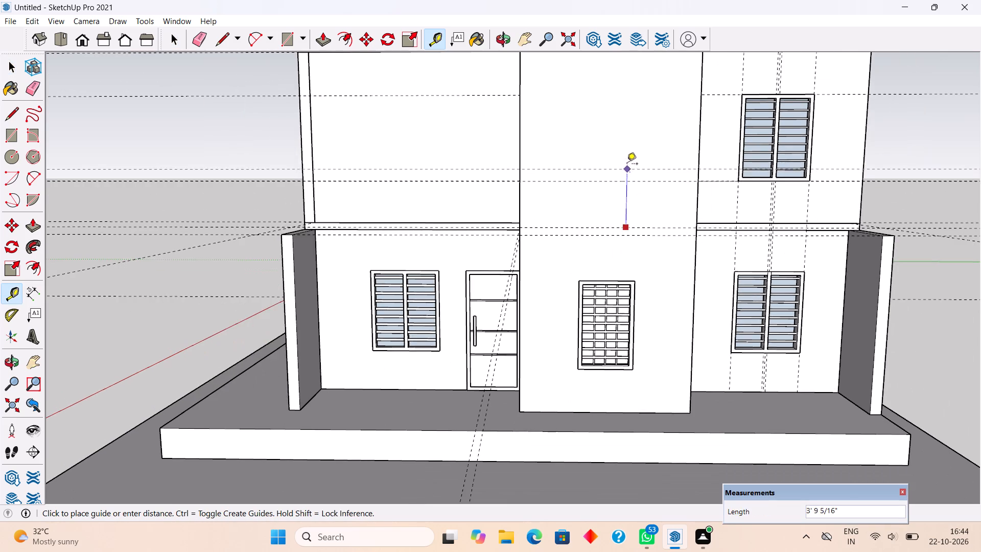
{"action": "middle_click_drag", "start_coordinate": [627, 158], "coordinate": [634, 140]}
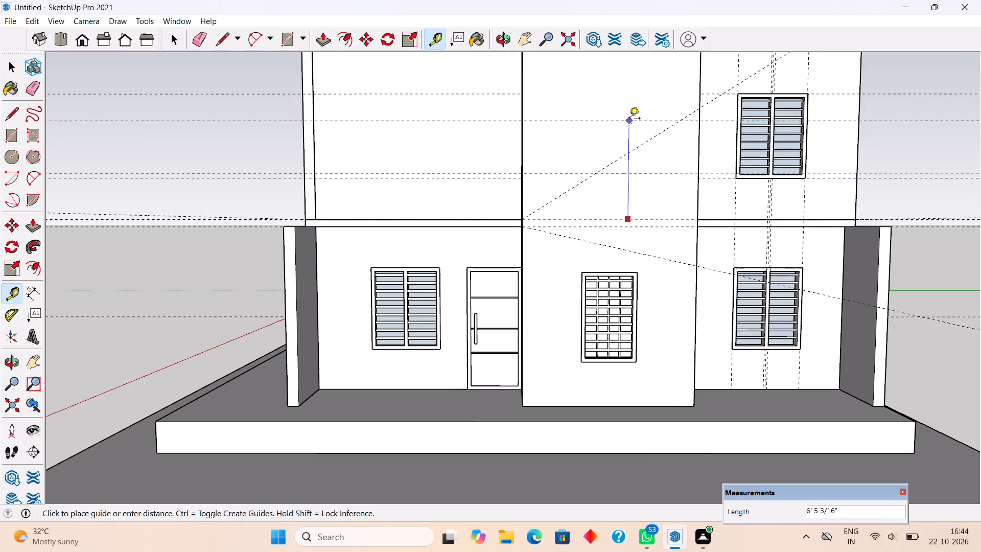
{"action": "scroll", "coordinate": [629, 119], "scroll_direction": "down", "scroll_amount": 4}
{"action": "middle_click_drag", "start_coordinate": [628, 187], "coordinate": [608, 317]}
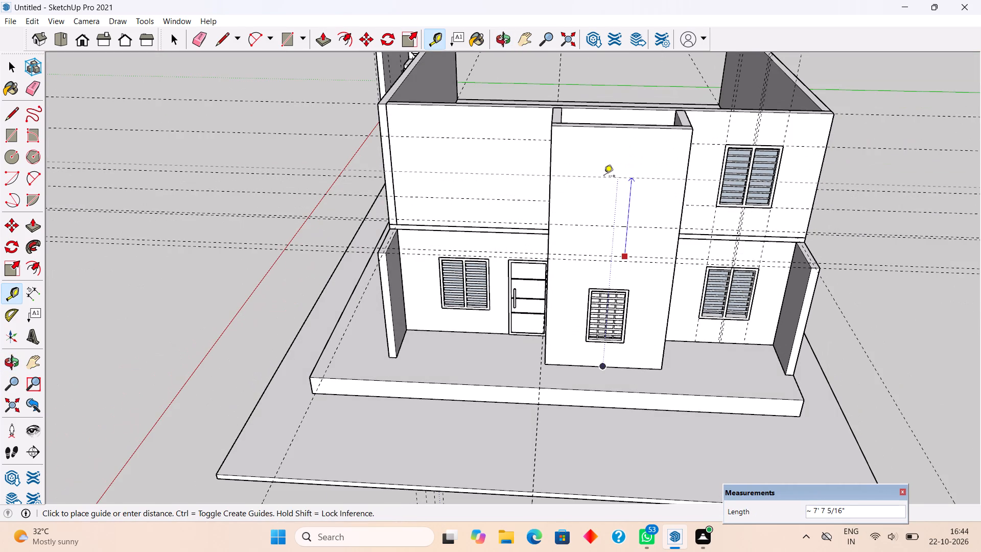
{"action": "type", "text": "9'"}
{"action": "key", "text": "Return"}
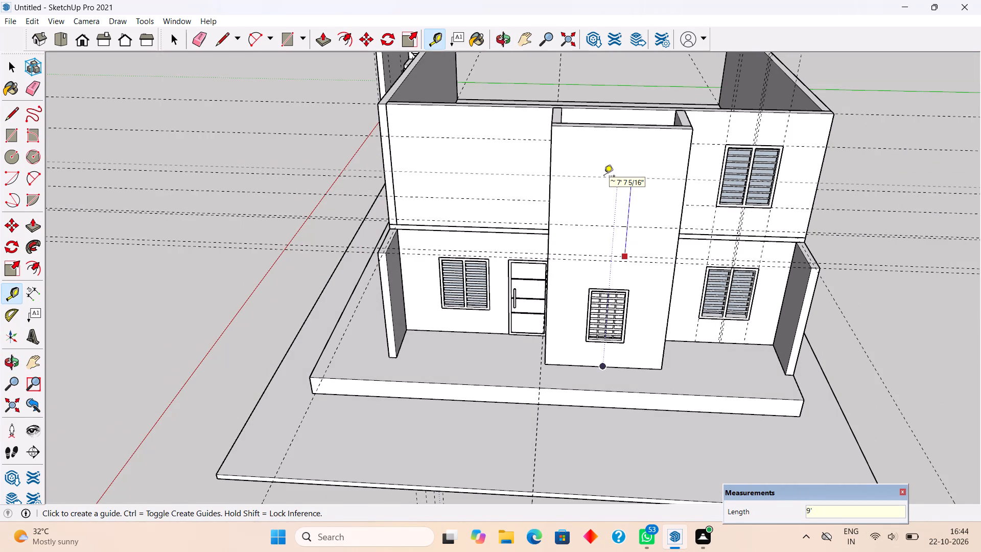
Place vertical guides along both outer side edges of the projecting room's ground-floor window frame.
{"action": "scroll", "coordinate": [632, 286], "scroll_direction": "up", "scroll_amount": 10}
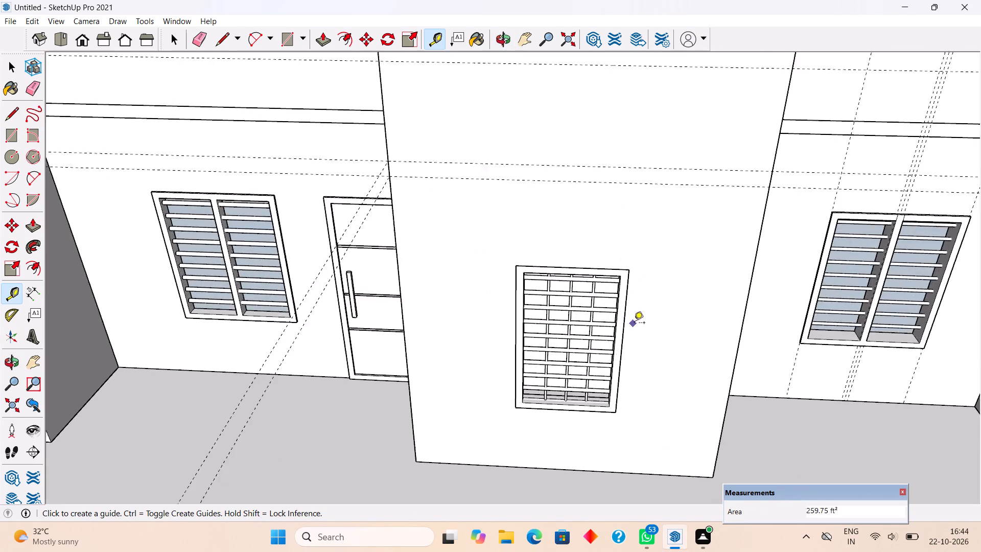
{"action": "scroll", "coordinate": [634, 324], "scroll_direction": "up", "scroll_amount": 6}
{"action": "middle_click_drag", "start_coordinate": [595, 306], "coordinate": [480, 217]}
{"action": "scroll", "coordinate": [457, 253], "scroll_direction": "up", "scroll_amount": 5}
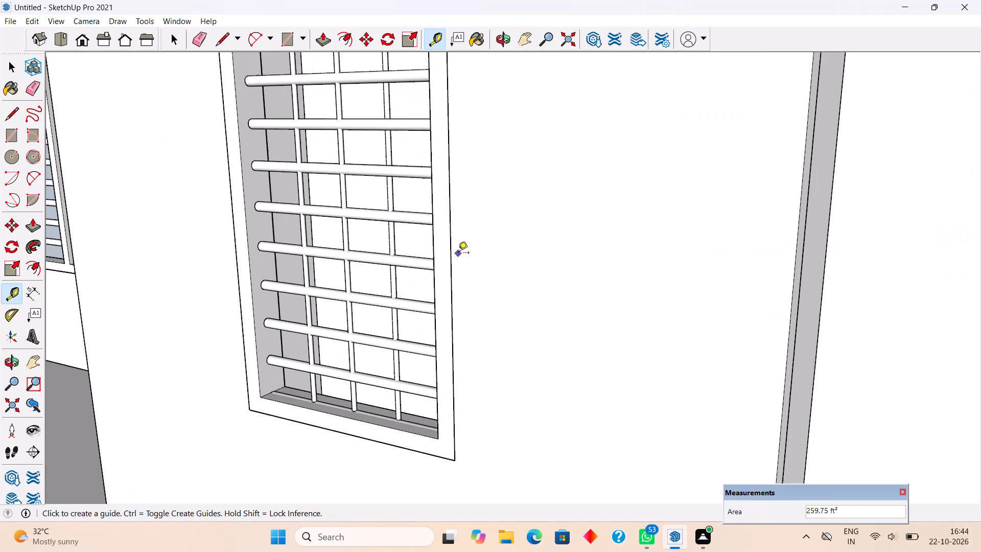
{"action": "double_click", "coordinate": [451, 286]}
{"action": "scroll", "coordinate": [442, 290], "scroll_direction": "down", "scroll_amount": 5}
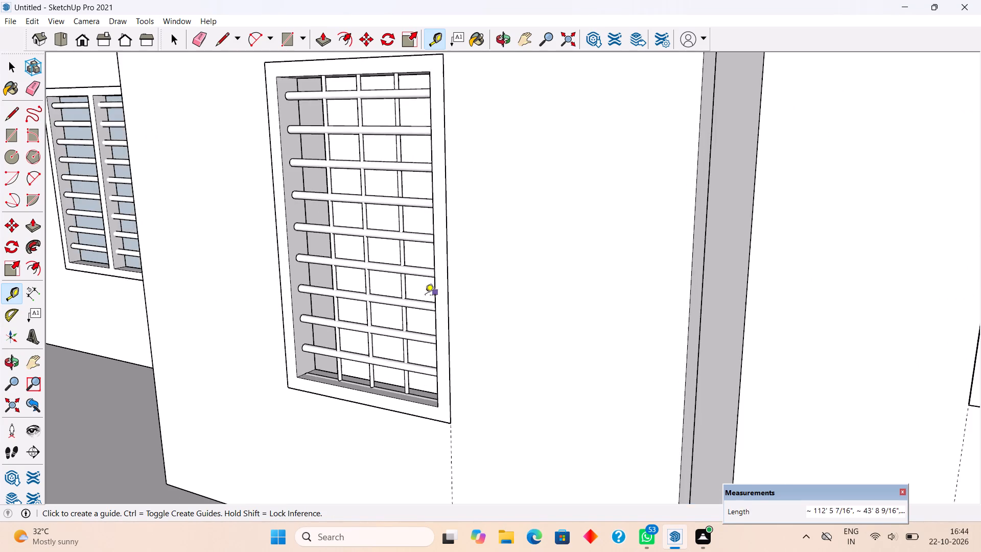
{"action": "scroll", "coordinate": [366, 285], "scroll_direction": "down", "scroll_amount": 4}
{"action": "scroll", "coordinate": [276, 271], "scroll_direction": "down", "scroll_amount": 4}
{"action": "middle_click_drag", "start_coordinate": [347, 249], "coordinate": [524, 245]}
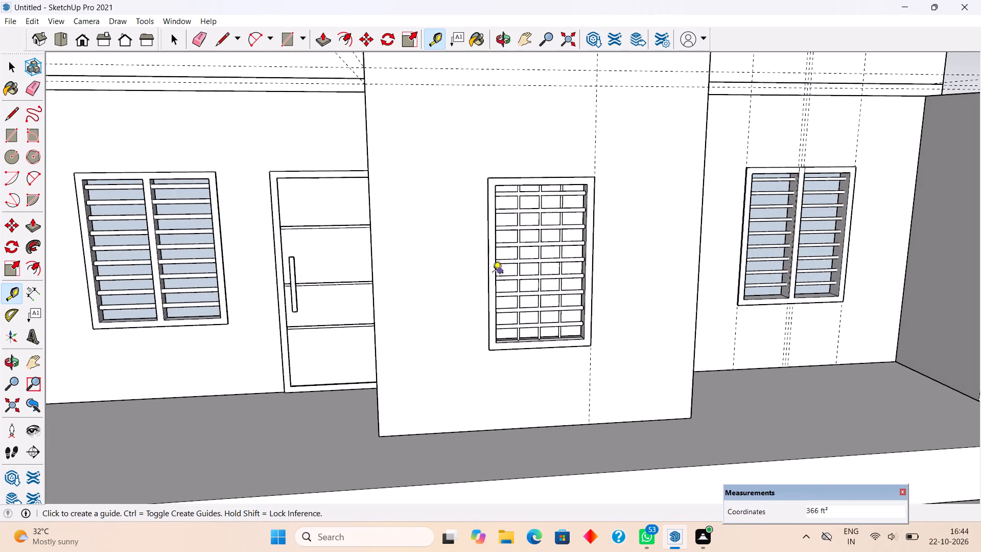
{"action": "scroll", "coordinate": [488, 275], "scroll_direction": "up", "scroll_amount": 4}
{"action": "double_click", "coordinate": [492, 264]}
{"action": "scroll", "coordinate": [492, 264], "scroll_direction": "down", "scroll_amount": 10}
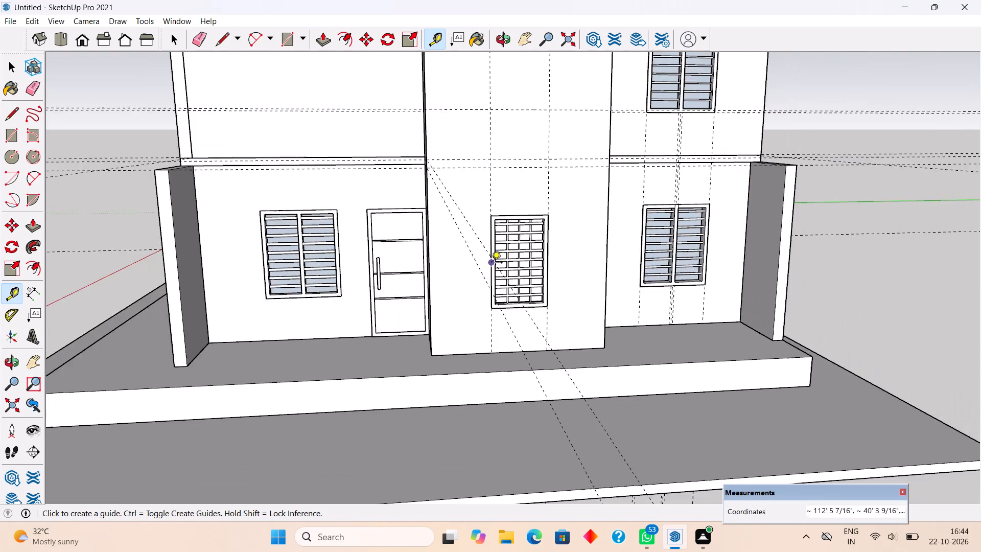
{"action": "scroll", "coordinate": [492, 263], "scroll_direction": "down", "scroll_amount": 10}
{"action": "key", "text": "space"}
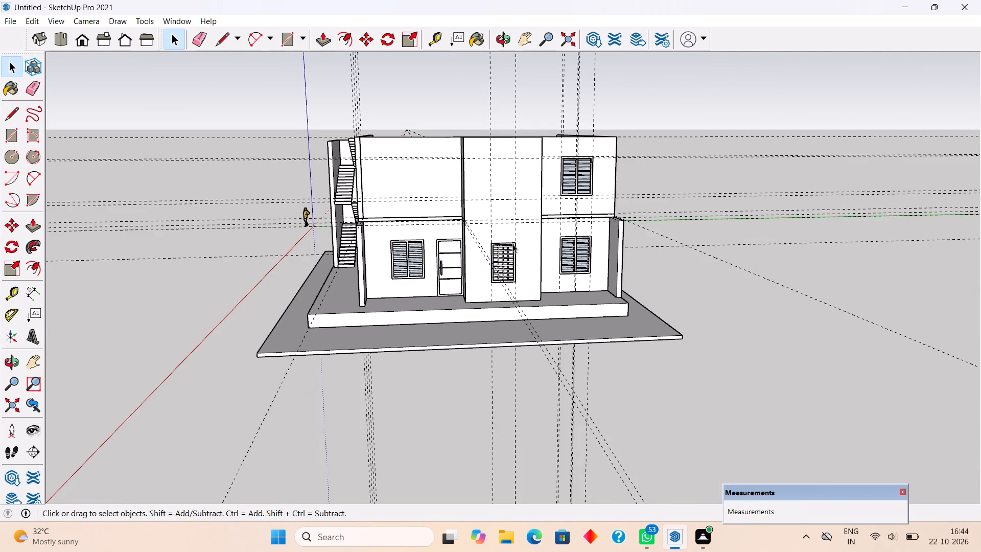
Inside the projecting room's wall group, cut a 6' by 3' 8" upper window opening between the guides, pushed 9" through.
{"action": "scroll", "coordinate": [523, 178], "scroll_direction": "up", "scroll_amount": 11}
{"action": "triple_click", "coordinate": [497, 185]}
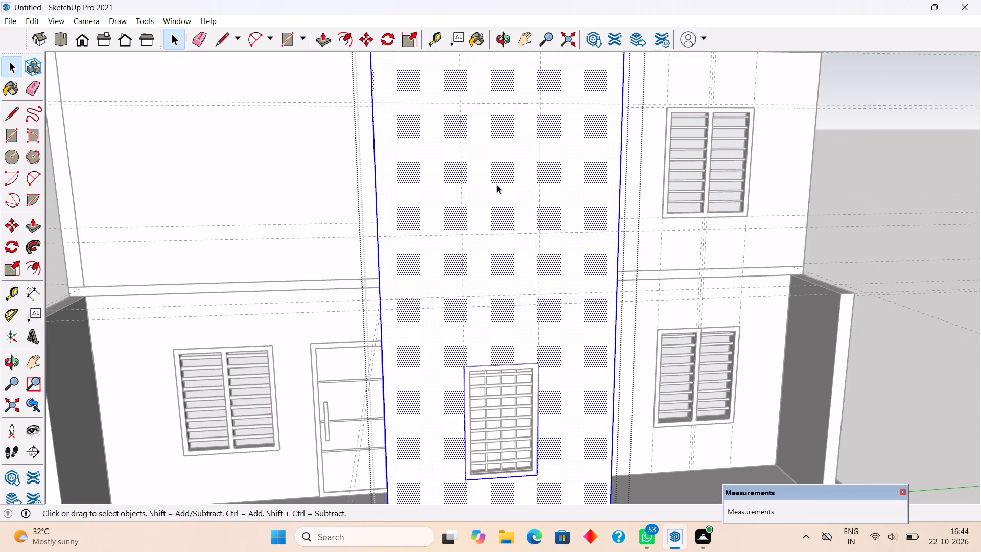
{"action": "key", "text": "r"}
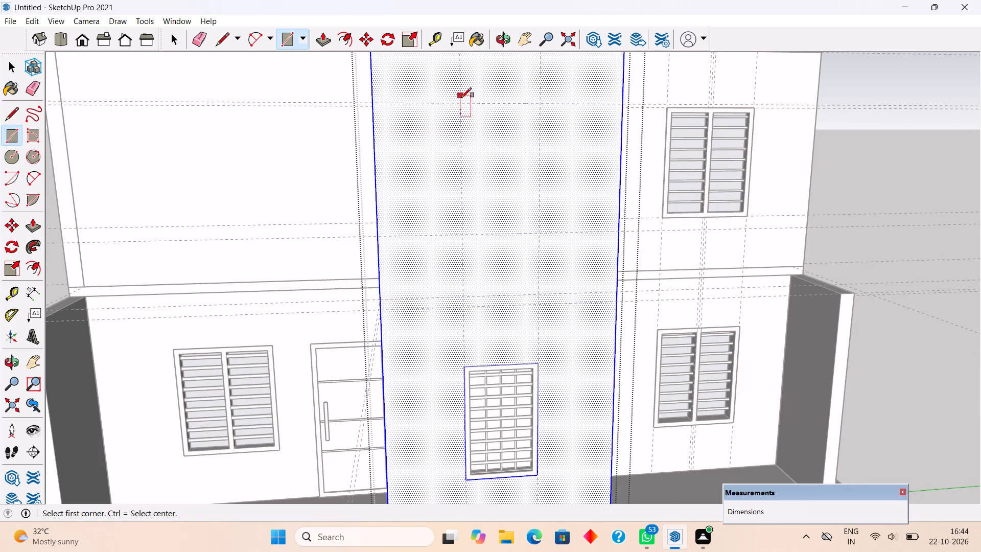
{"action": "left_click", "coordinate": [463, 103]}
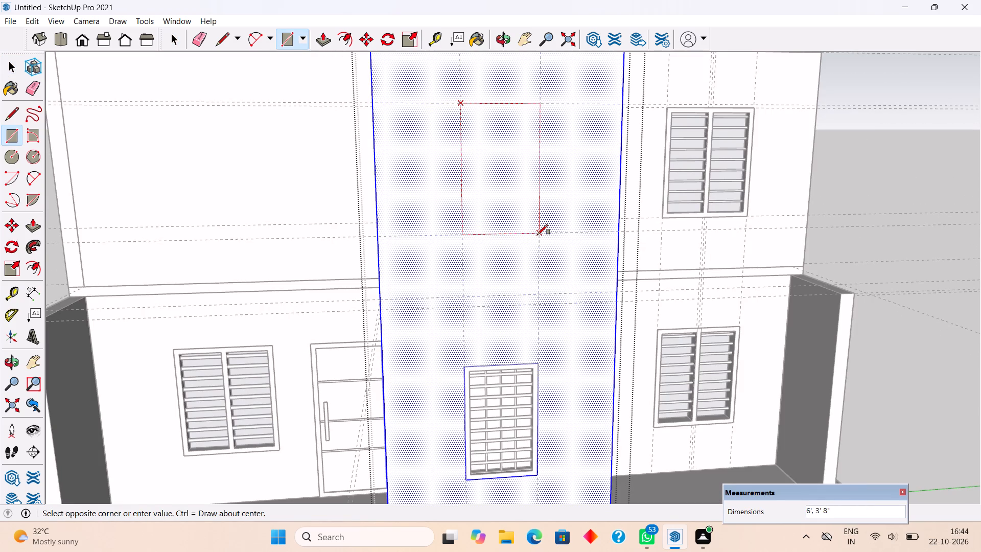
{"action": "left_click", "coordinate": [538, 235]}
{"action": "key", "text": "space"}
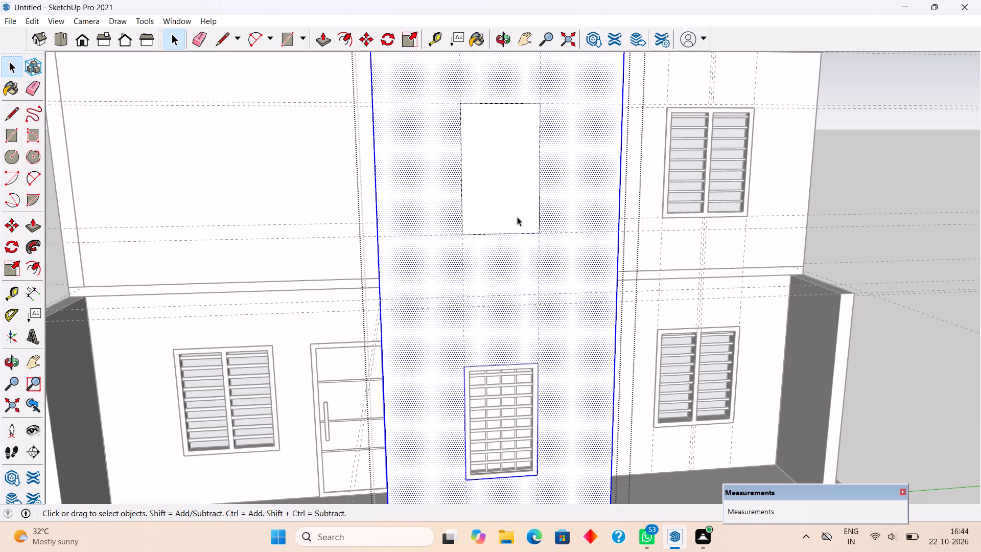
{"action": "key", "text": "p"}
{"action": "left_click_drag", "start_coordinate": [517, 217], "coordinate": [504, 172]}
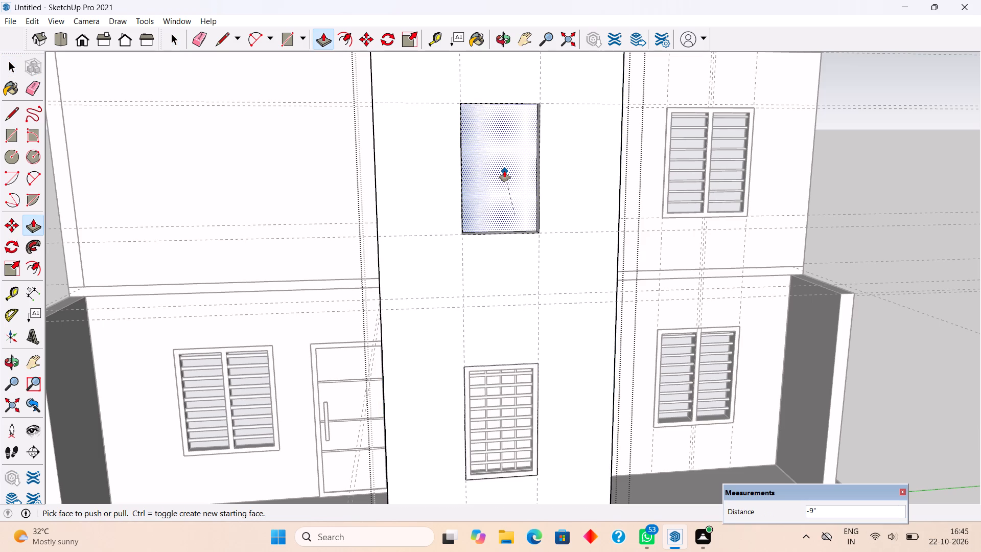
{"action": "key", "text": "space"}
{"action": "left_click", "coordinate": [845, 180]}
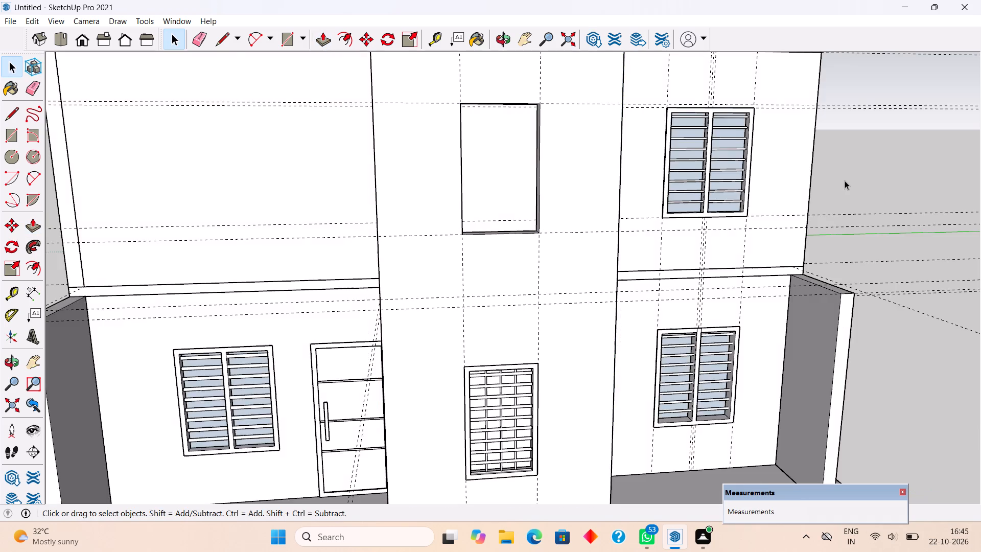
Draw a 6' by 3' 8" rectangle across the projecting room's upper window opening, outside the wall group.
{"action": "scroll", "coordinate": [845, 180], "scroll_direction": "down", "scroll_amount": 5}
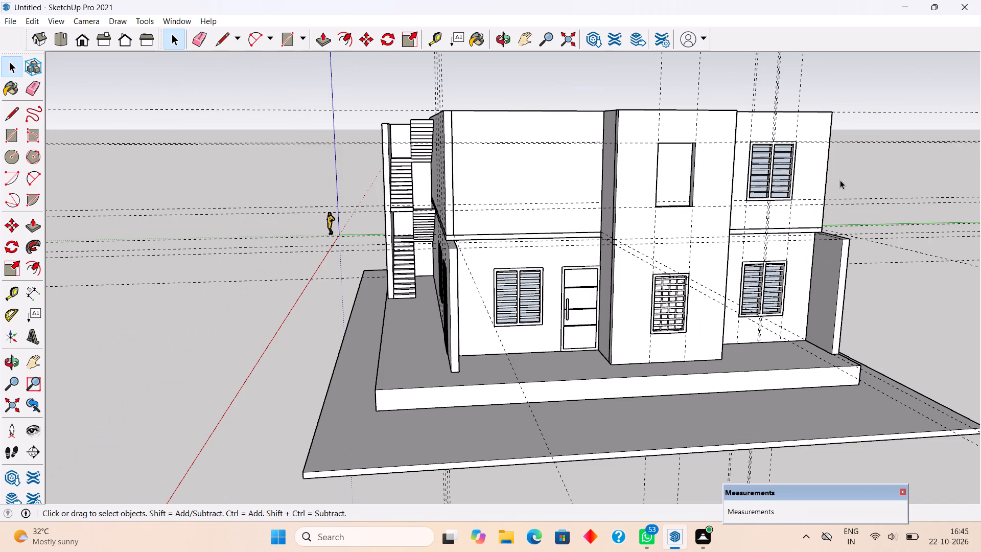
{"action": "scroll", "coordinate": [791, 179], "scroll_direction": "down", "scroll_amount": 1}
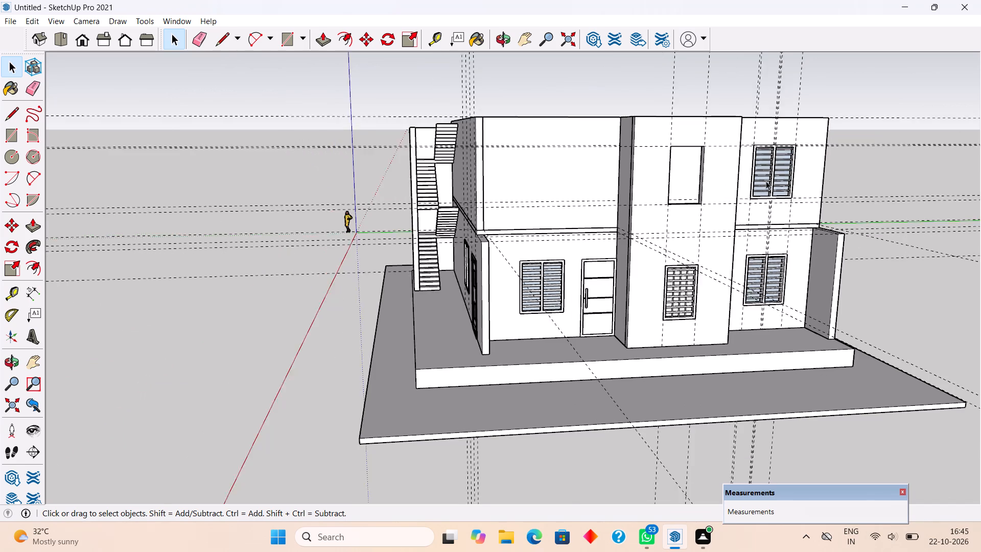
{"action": "scroll", "coordinate": [756, 181], "scroll_direction": "up", "scroll_amount": 1}
{"action": "scroll", "coordinate": [717, 112], "scroll_direction": "up", "scroll_amount": 5}
{"action": "scroll", "coordinate": [728, 159], "scroll_direction": "up", "scroll_amount": 1}
{"action": "middle_click_drag", "start_coordinate": [702, 145], "coordinate": [651, 130]}
{"action": "scroll", "coordinate": [625, 169], "scroll_direction": "up", "scroll_amount": 2}
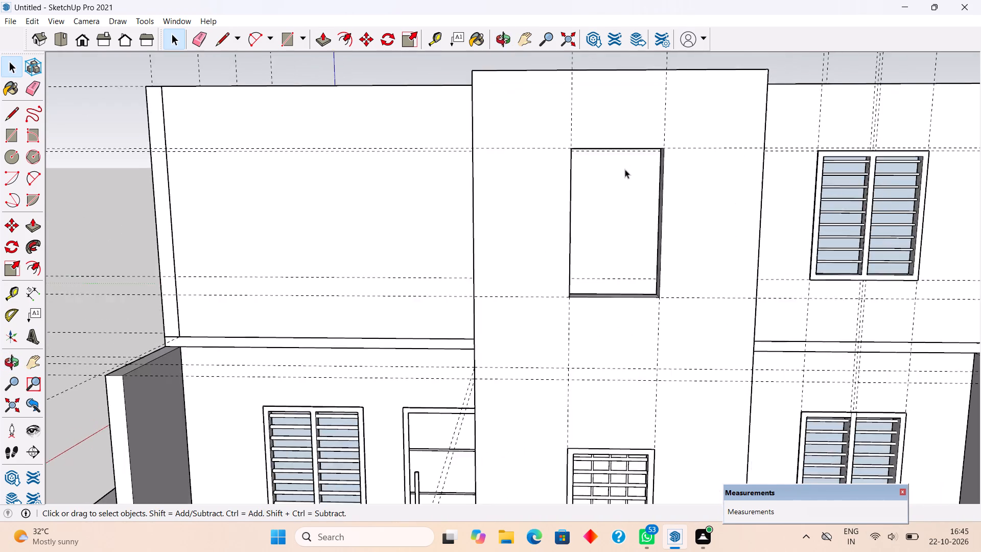
{"action": "scroll", "coordinate": [625, 169], "scroll_direction": "up", "scroll_amount": 2}
{"action": "key", "text": "r"}
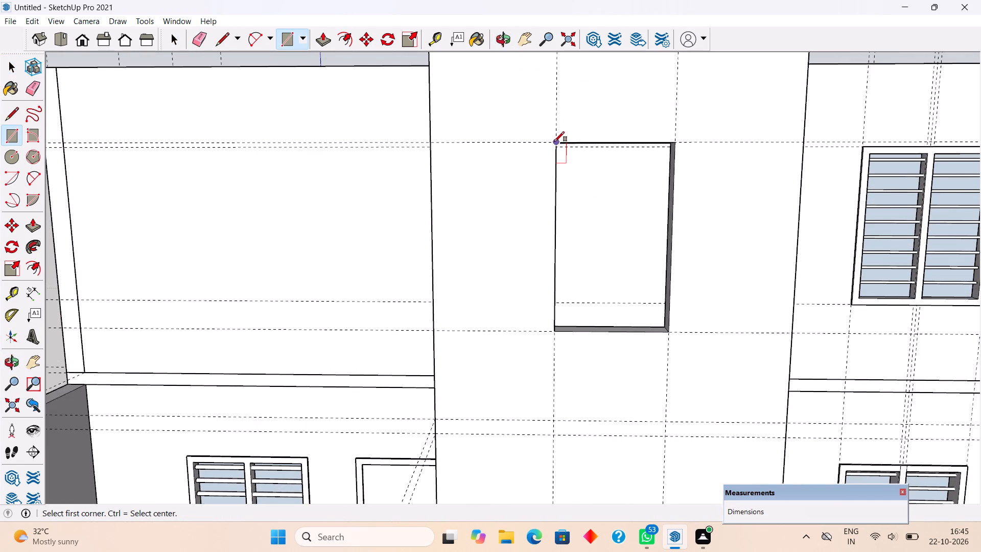
{"action": "left_click", "coordinate": [554, 142]}
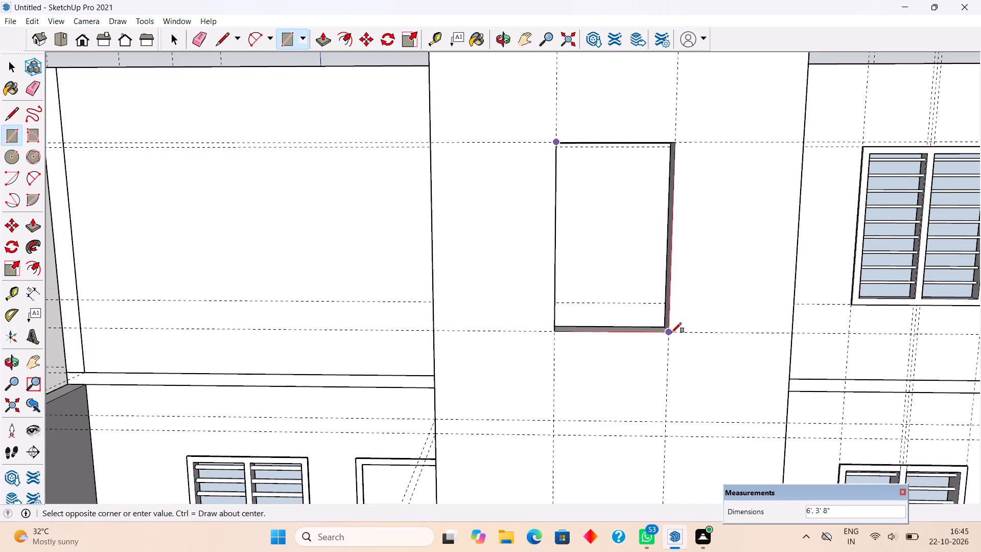
{"action": "left_click", "coordinate": [671, 333]}
Offset the rectangle's outline 3" inward and delete the inner face, leaving a frame border.
{"action": "key", "text": "f"}
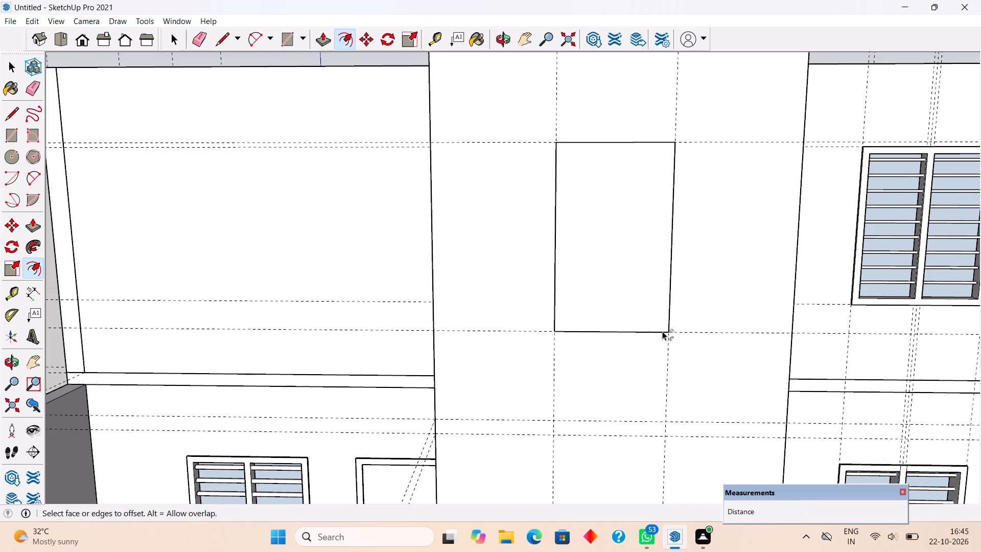
{"action": "left_click", "coordinate": [635, 325]}
{"action": "type", "text": "3\""}
{"action": "key", "text": "Return"}
{"action": "key", "text": "space"}
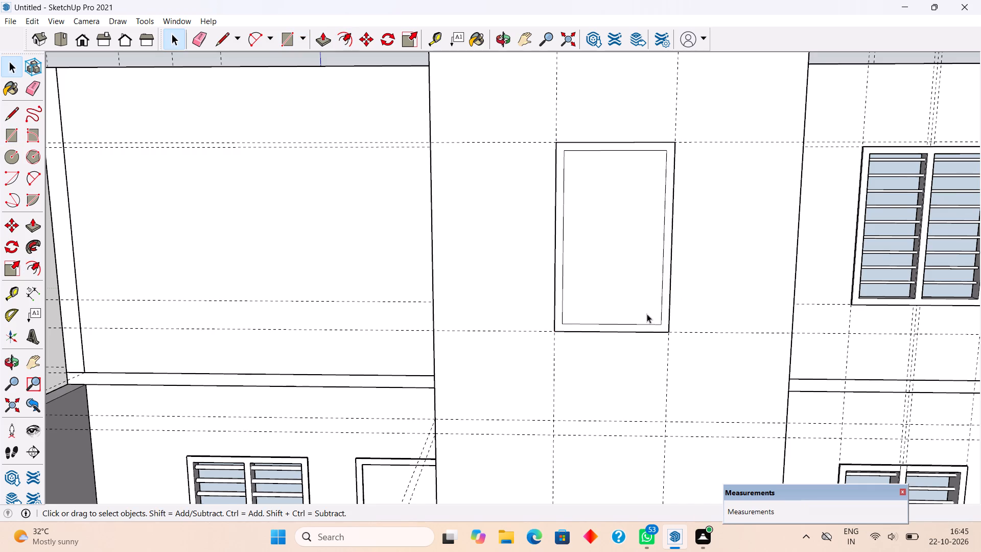
{"action": "left_click", "coordinate": [641, 296]}
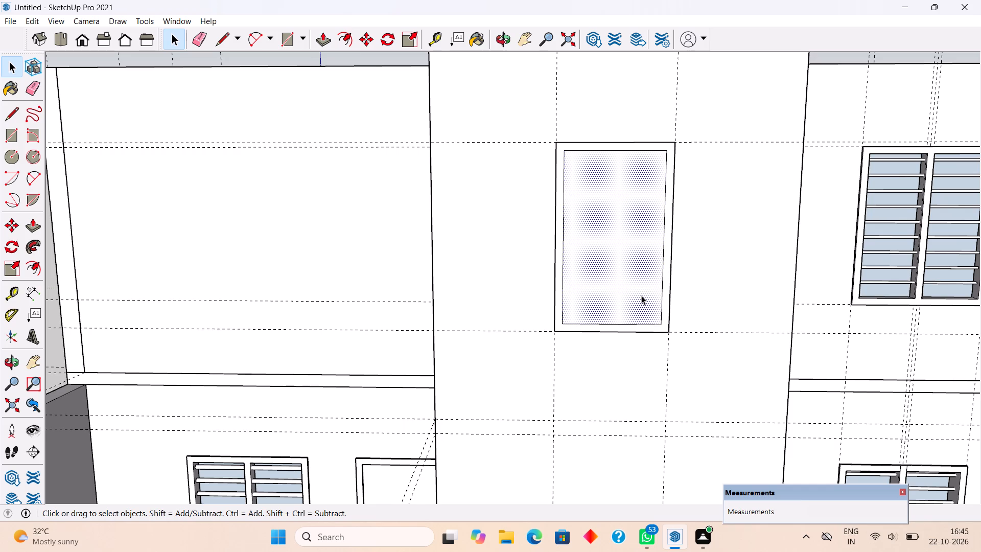
{"action": "key", "text": "Delete"}
Extrude the upper window's frame border 3" outward.
{"action": "key", "text": "p"}
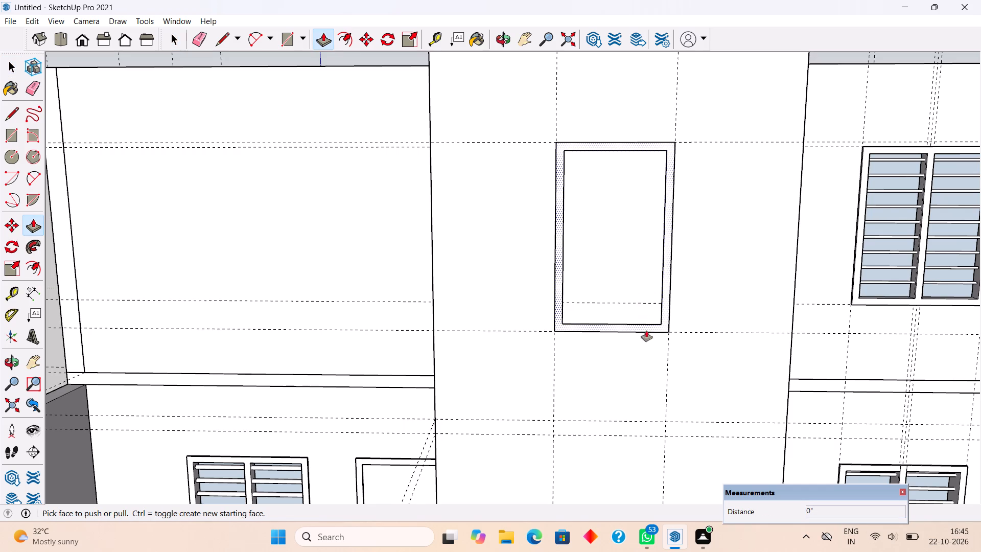
{"action": "left_click", "coordinate": [647, 327]}
{"action": "type", "text": "3\""}
{"action": "key", "text": "Return"}
{"action": "key", "text": "space"}
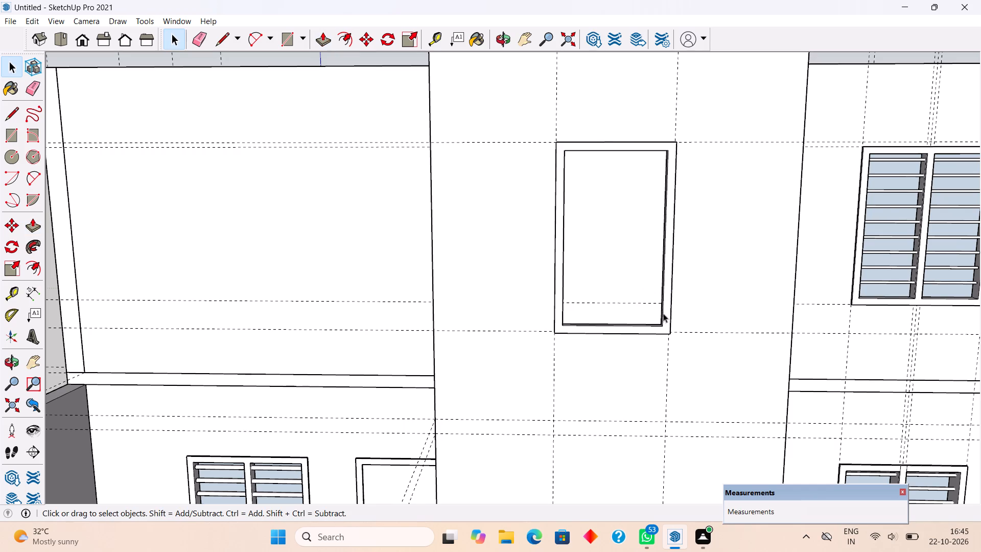
Make a group from all of the new upper window frame's connected geometry.
{"action": "double_click", "coordinate": [666, 326]}
{"action": "left_click", "coordinate": [666, 326]}
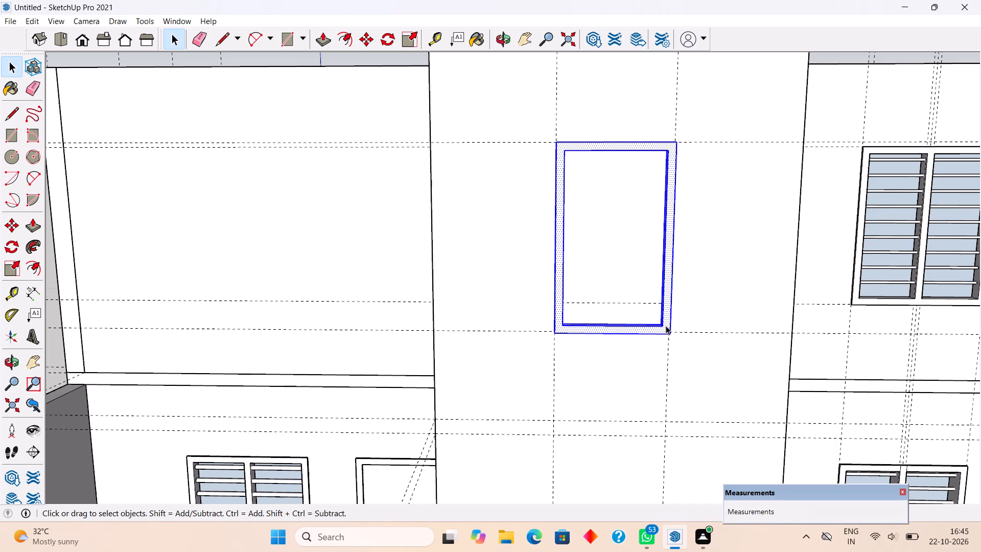
{"action": "right_click", "coordinate": [665, 326]}
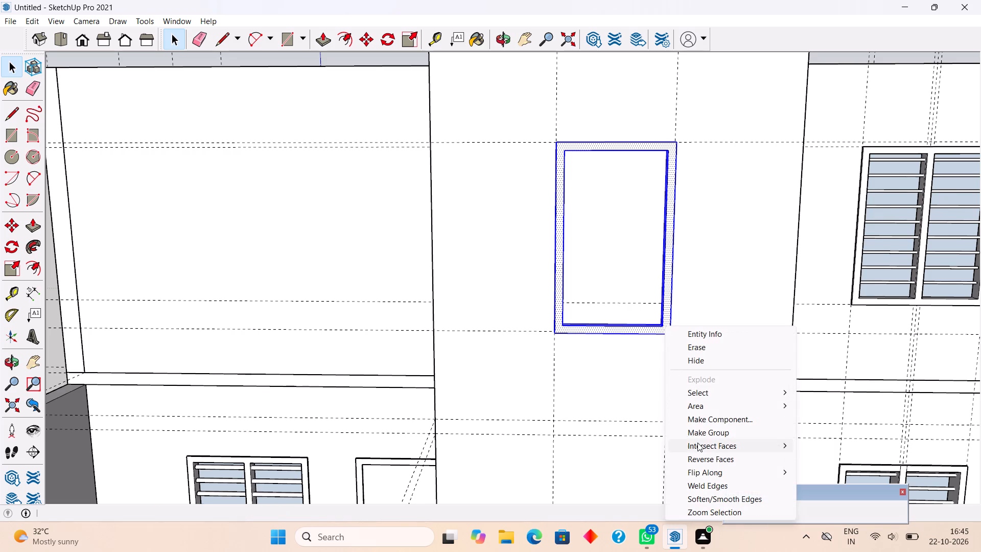
{"action": "left_click", "coordinate": [698, 434]}
Move the upper window frame group 3" back into the opening, flush with the projecting room's front face.
{"action": "scroll", "coordinate": [606, 218], "scroll_direction": "down", "scroll_amount": 4}
{"action": "middle_click_drag", "start_coordinate": [611, 282], "coordinate": [635, 376]}
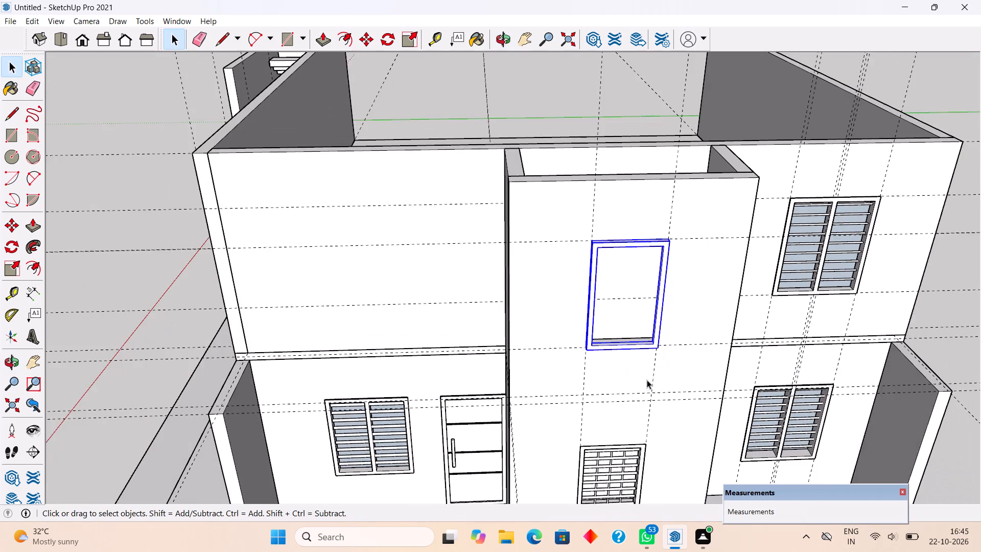
{"action": "scroll", "coordinate": [647, 356], "scroll_direction": "up", "scroll_amount": 6}
{"action": "middle_click_drag", "start_coordinate": [653, 348], "coordinate": [687, 395]}
{"action": "scroll", "coordinate": [695, 380], "scroll_direction": "up", "scroll_amount": 4}
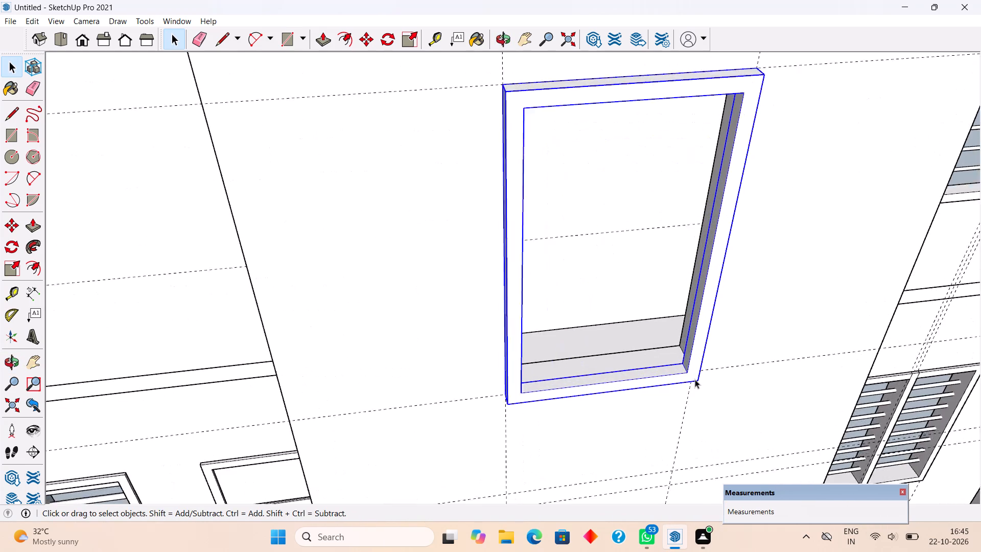
{"action": "scroll", "coordinate": [695, 379], "scroll_direction": "up", "scroll_amount": 4}
{"action": "key", "text": "m"}
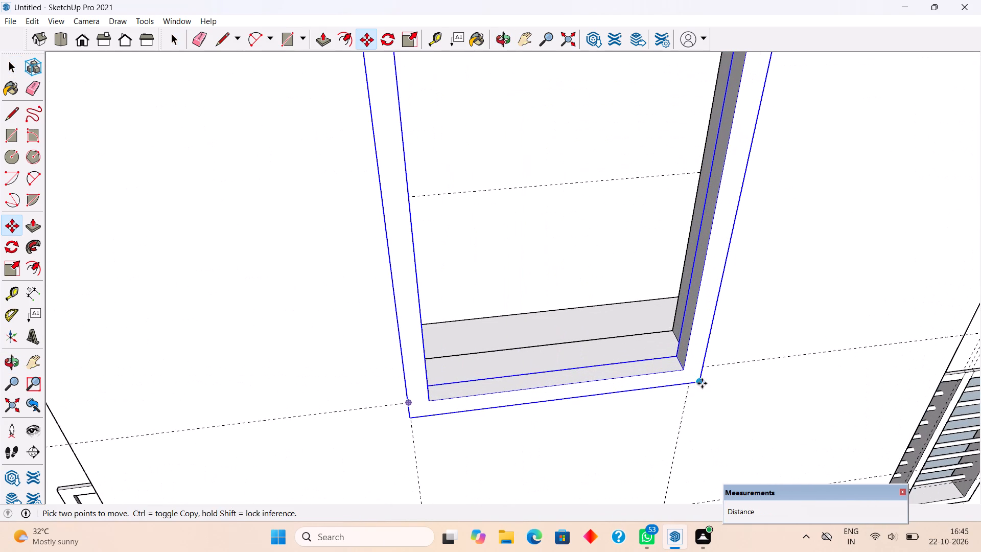
{"action": "left_click", "coordinate": [702, 383]}
{"action": "left_click", "coordinate": [694, 366]}
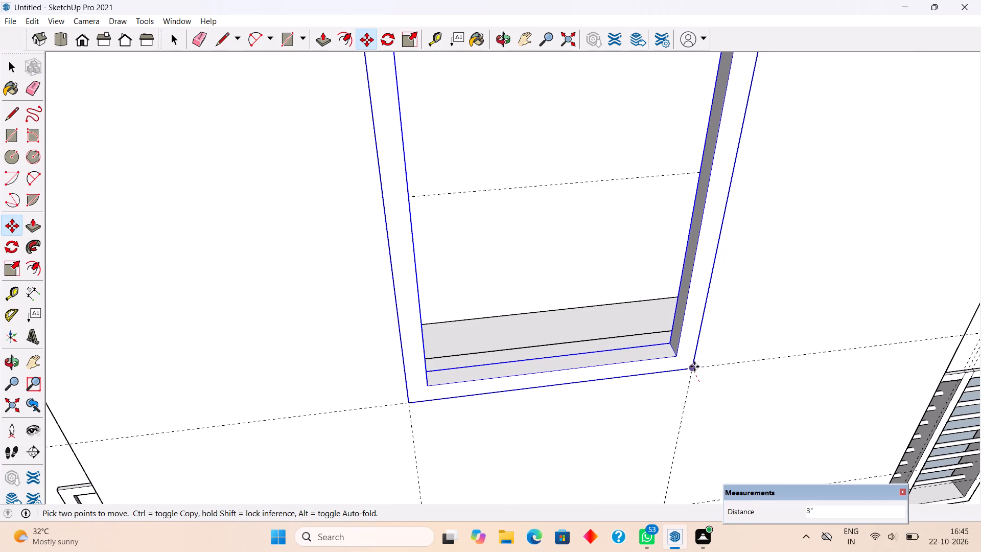
Move the upper window frame group about 7/8" deeper into the opening, starting from its lower outer corner.
{"action": "scroll", "coordinate": [694, 366], "scroll_direction": "up", "scroll_amount": 8}
{"action": "left_click", "coordinate": [690, 369]}
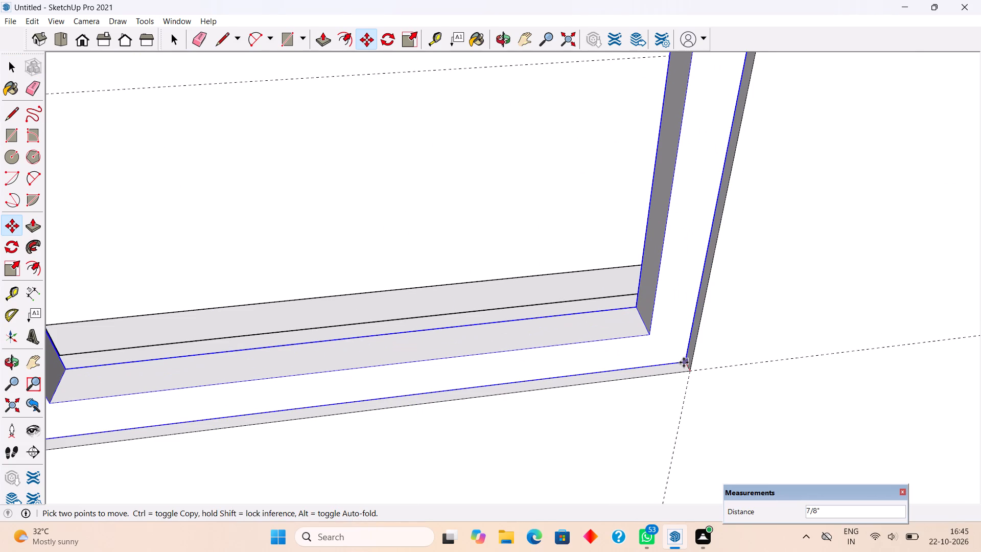
{"action": "left_click", "coordinate": [684, 362]}
Open the upper window frame group and Push/Pull its front face outward about 15/16" to the wall face, closing the group when finished.
{"action": "key", "text": "p"}
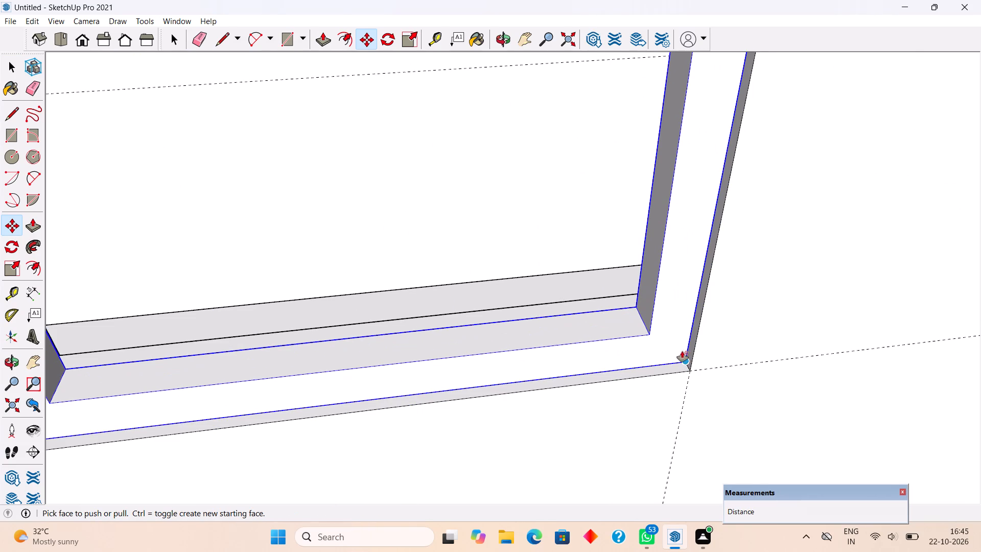
{"action": "key", "text": "space"}
{"action": "triple_click", "coordinate": [679, 342]}
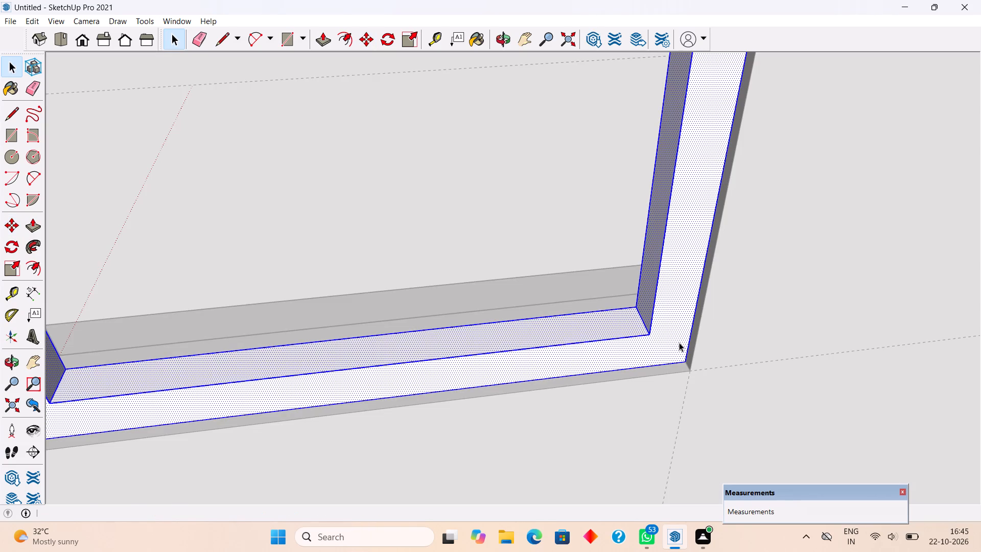
{"action": "key", "text": "p"}
{"action": "left_click", "coordinate": [679, 342]}
{"action": "left_click", "coordinate": [722, 350]}
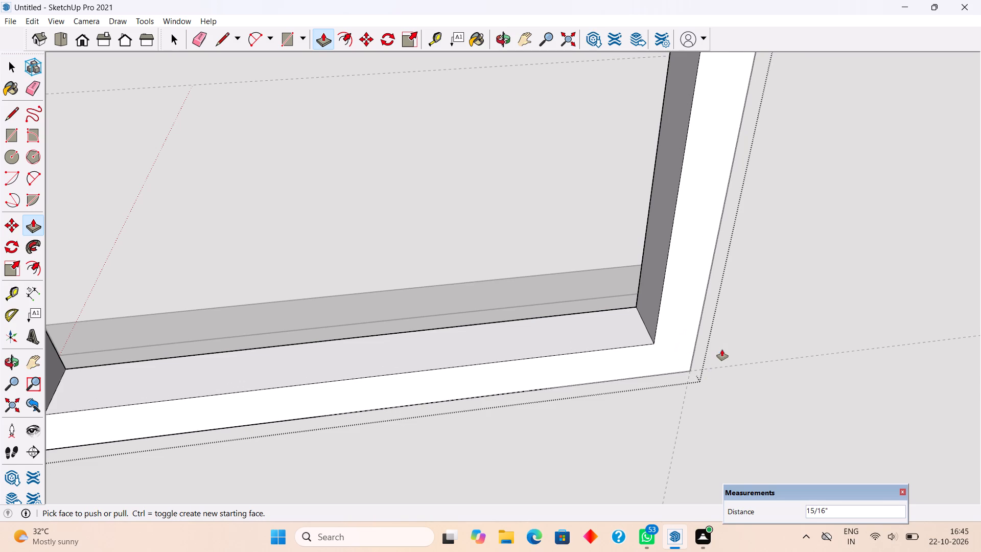
{"action": "key", "text": "space"}
{"action": "scroll", "coordinate": [722, 350], "scroll_direction": "down", "scroll_amount": 20}
{"action": "scroll", "coordinate": [722, 350], "scroll_direction": "down", "scroll_amount": 5}
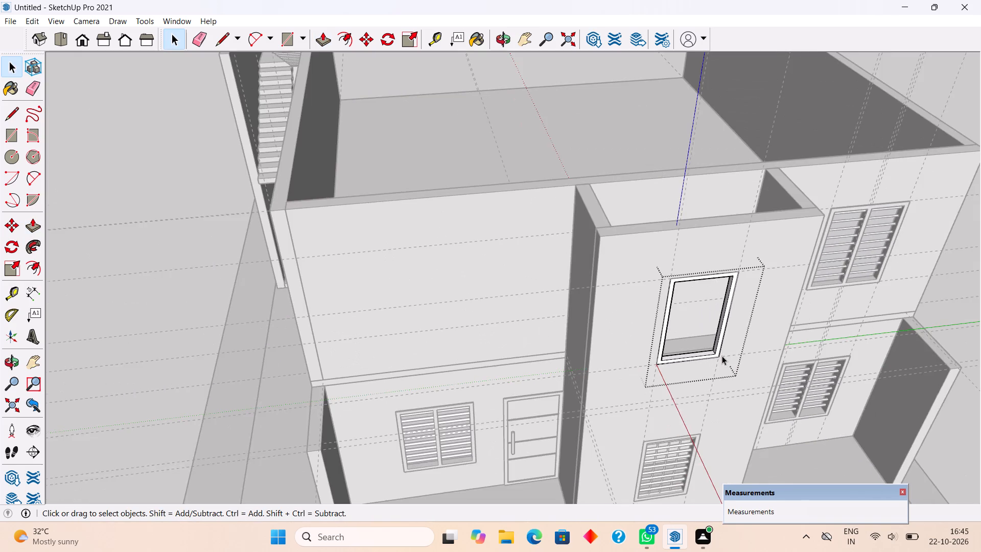
{"action": "middle_click_drag", "start_coordinate": [716, 357], "coordinate": [580, 296]}
{"action": "scroll", "coordinate": [581, 290], "scroll_direction": "down", "scroll_amount": 7}
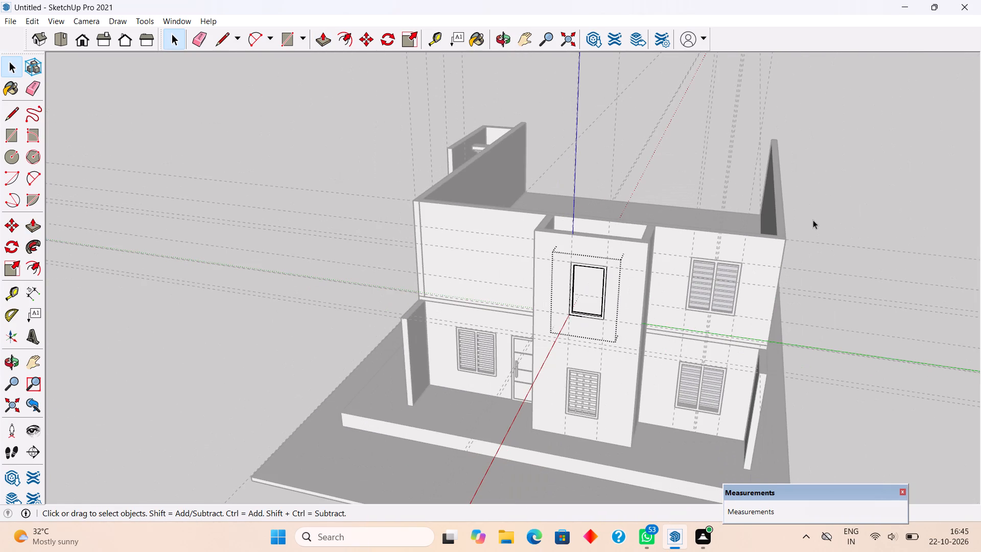
{"action": "left_click", "coordinate": [817, 212]}
Explode the ground-floor grille window group on the projecting room.
{"action": "scroll", "coordinate": [607, 436], "scroll_direction": "up", "scroll_amount": 5}
{"action": "scroll", "coordinate": [571, 383], "scroll_direction": "up", "scroll_amount": 3}
{"action": "left_click", "coordinate": [572, 382]}
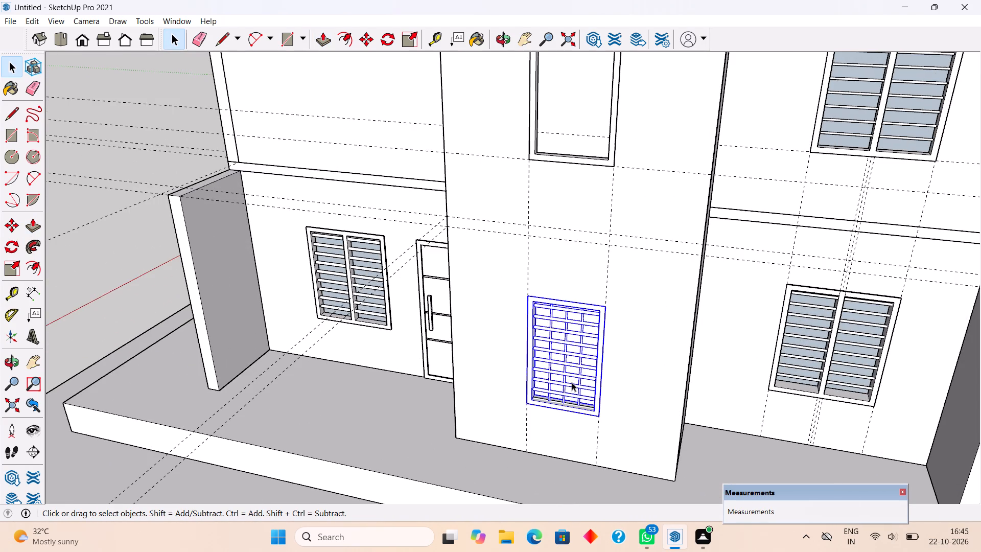
{"action": "scroll", "coordinate": [572, 382], "scroll_direction": "up", "scroll_amount": 1}
{"action": "right_click", "coordinate": [574, 377]}
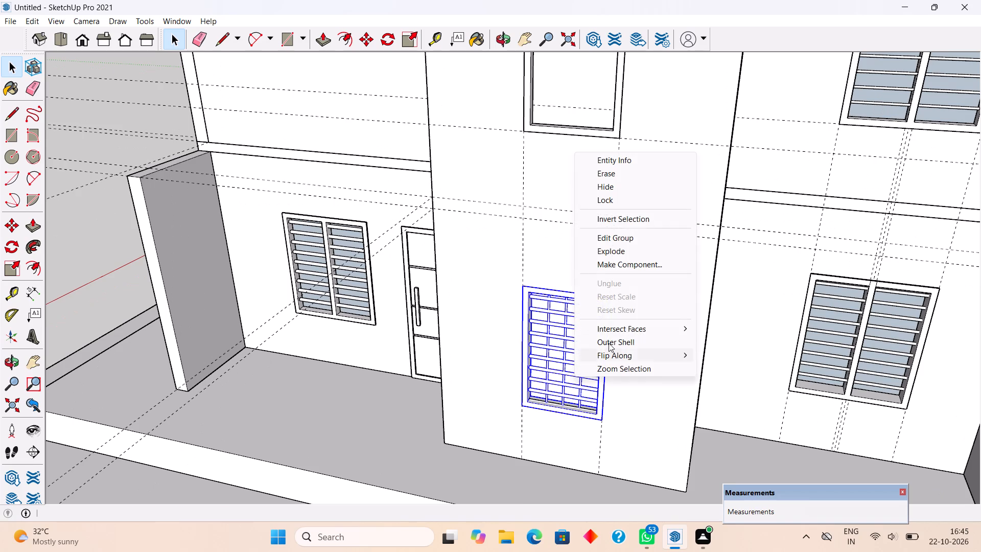
{"action": "left_click", "coordinate": [641, 250]}
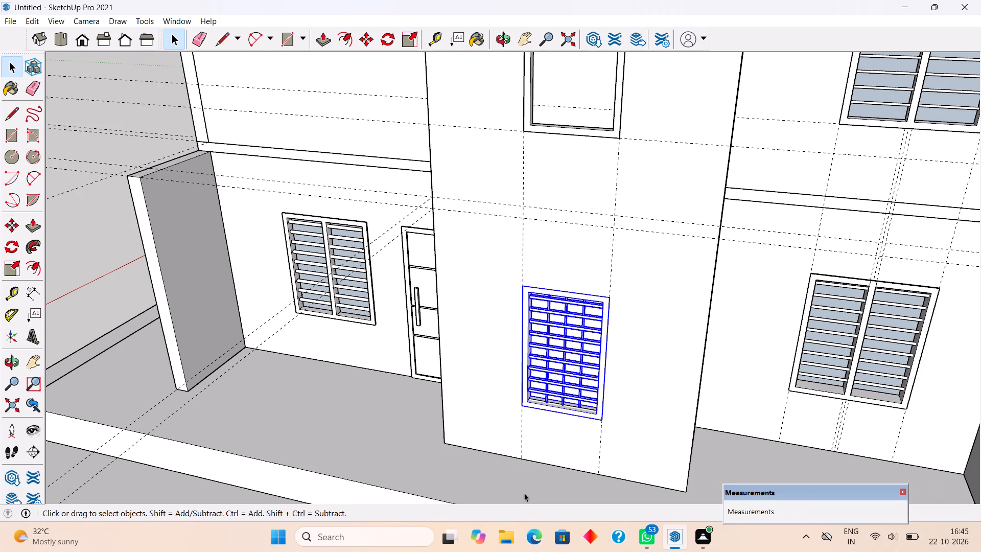
Group the three vertical and nine horizontal grille bars of the ground-floor window, leaving its frame out.
{"action": "scroll", "coordinate": [524, 493], "scroll_direction": "up", "scroll_amount": 7}
{"action": "key", "text": "space"}
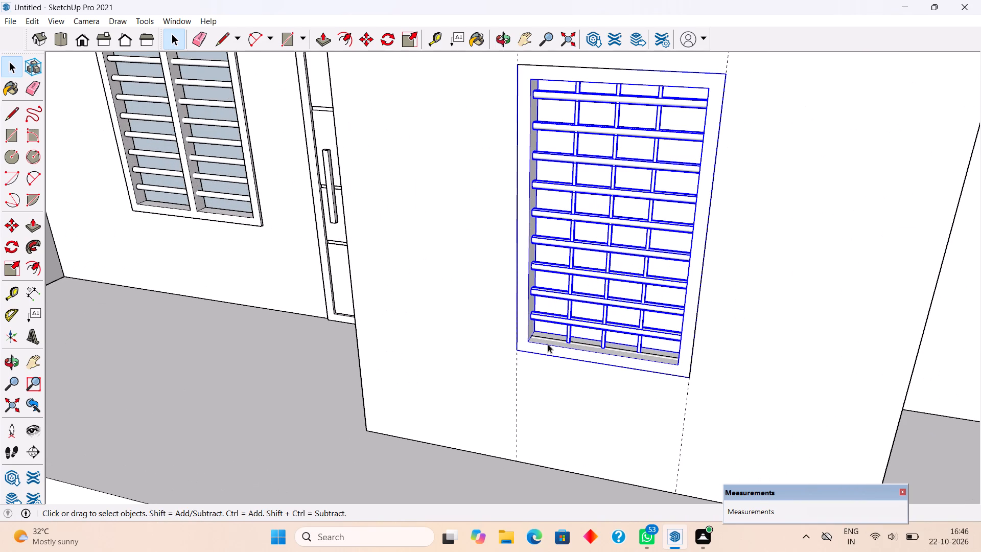
{"action": "left_click", "coordinate": [543, 348], "text": "ctrl"}
{"action": "left_click", "coordinate": [543, 348], "text": "ctrl"}
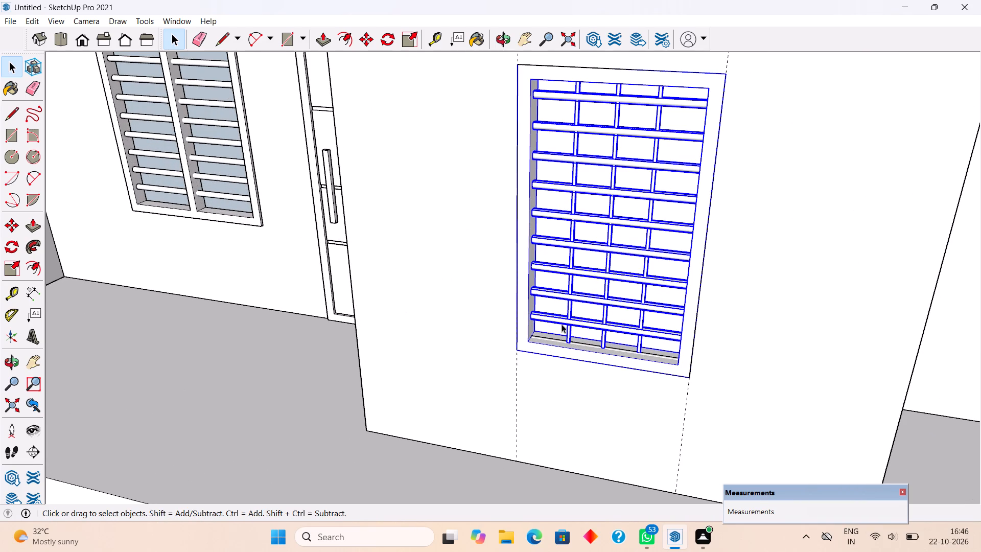
{"action": "left_click", "coordinate": [567, 326]}
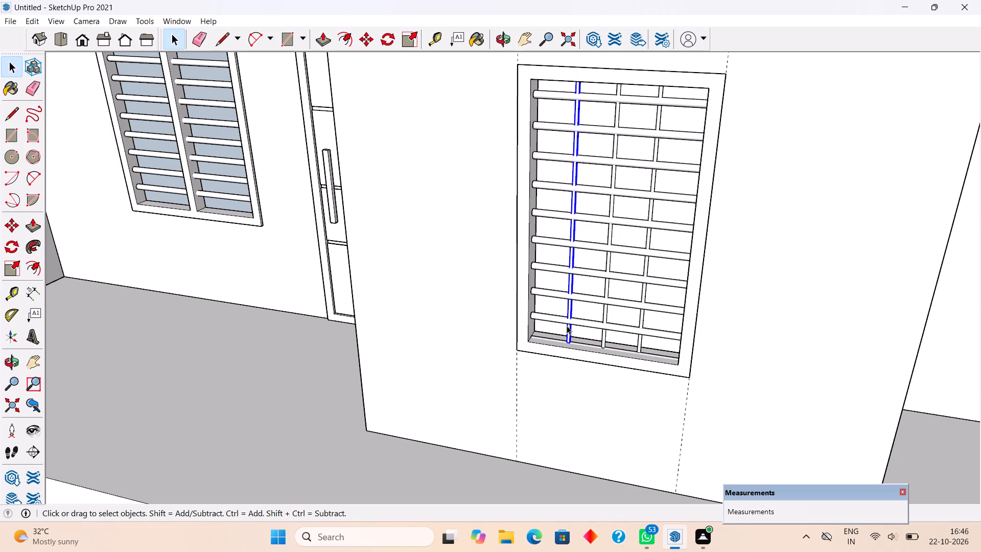
{"action": "left_click", "coordinate": [602, 343], "text": "ctrl"}
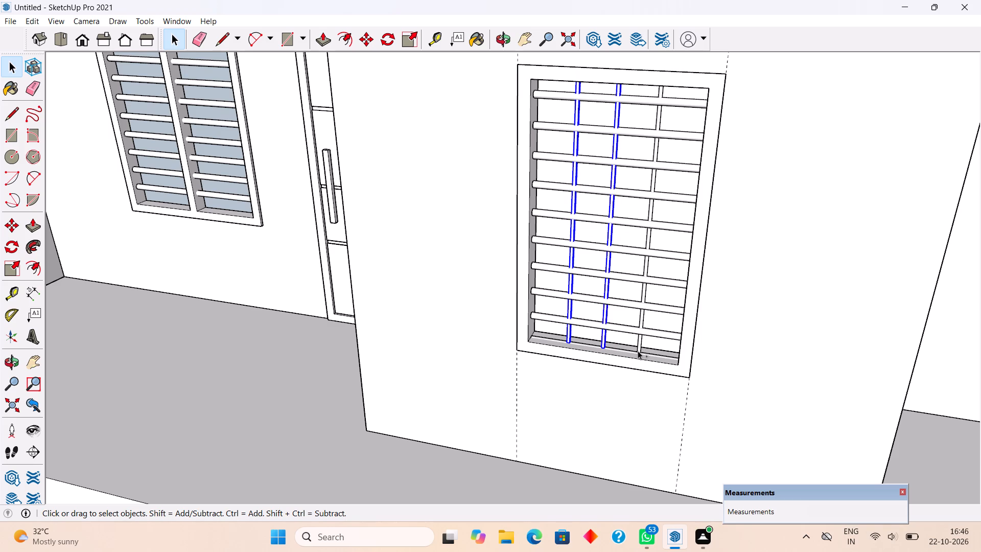
{"action": "left_click", "coordinate": [638, 351], "text": "ctrl"}
{"action": "left_click", "coordinate": [636, 329], "text": "ctrl"}
{"action": "left_click", "coordinate": [636, 302], "text": "ctrl"}
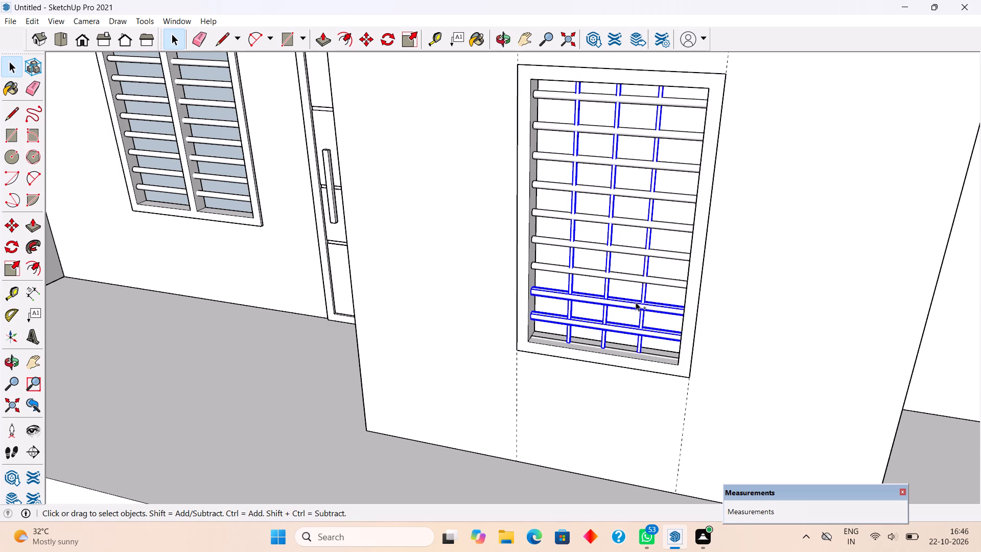
{"action": "left_click", "coordinate": [644, 278], "text": "ctrl"}
{"action": "left_click", "coordinate": [644, 252], "text": "ctrl"}
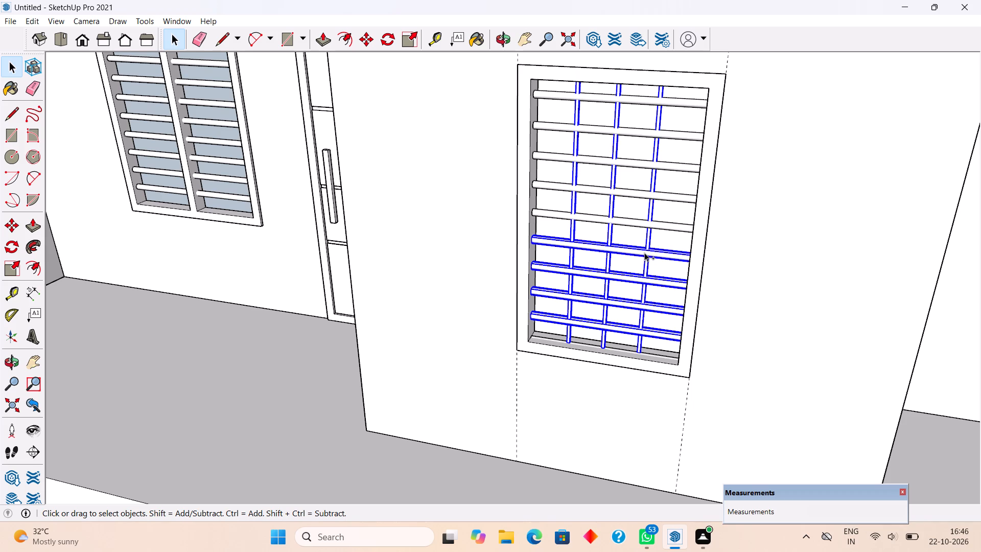
{"action": "left_click", "coordinate": [644, 223], "text": "ctrl"}
{"action": "left_click", "coordinate": [647, 195], "text": "ctrl"}
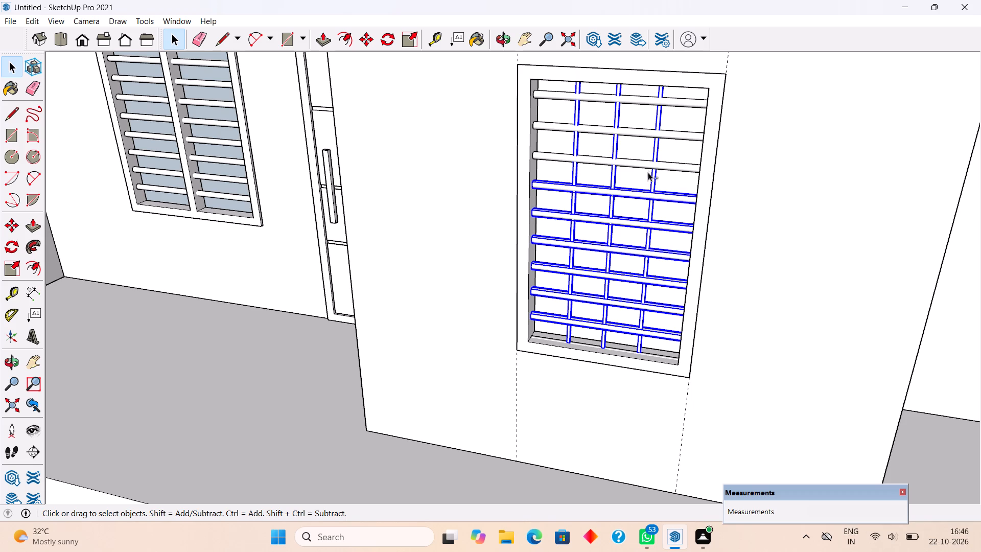
{"action": "left_click", "coordinate": [649, 164], "text": "ctrl"}
{"action": "left_click", "coordinate": [660, 131], "text": "ctrl"}
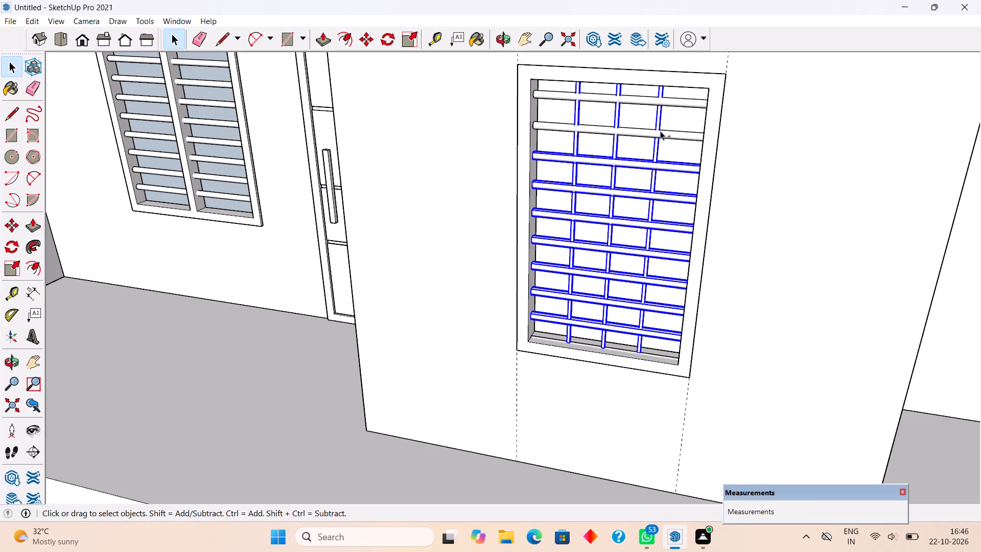
{"action": "left_click", "coordinate": [666, 103], "text": "ctrl"}
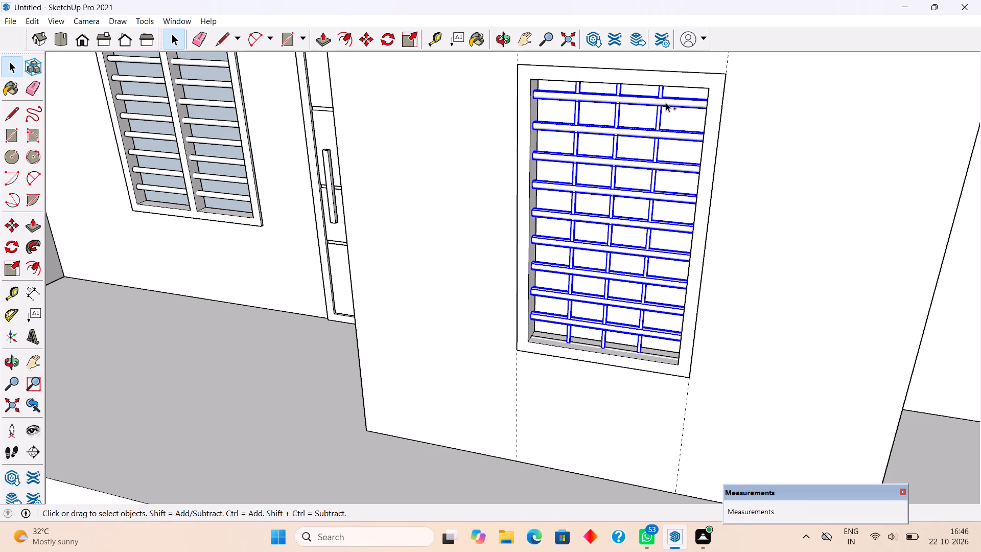
{"action": "right_click", "coordinate": [666, 103], "text": "ctrl"}
{"action": "left_click", "coordinate": [708, 227], "text": "ctrl"}
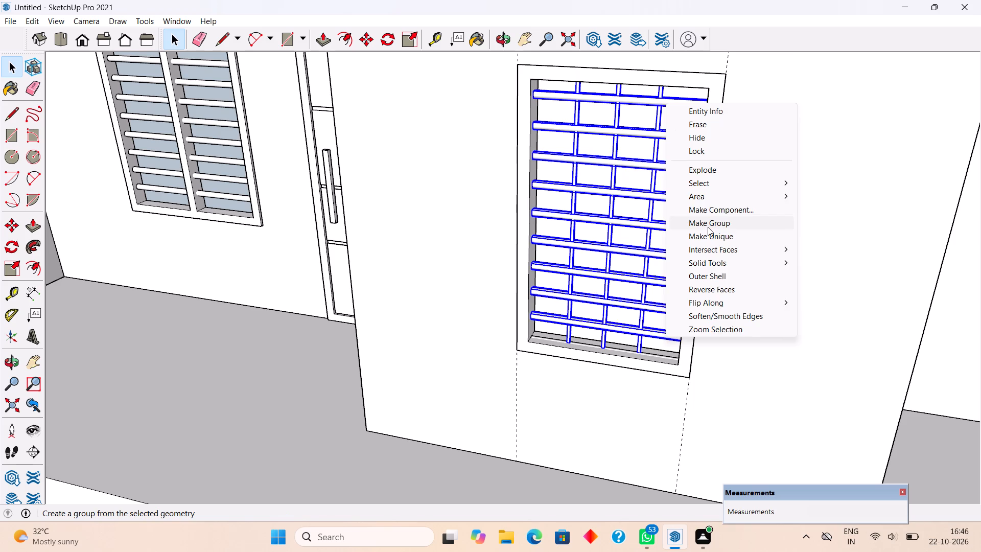
Copy the grille group about 12' 6 9/16" straight up into the projecting room's upper window frame.
{"action": "scroll", "coordinate": [664, 358], "scroll_direction": "up", "scroll_amount": 5, "text": "ctrl"}
{"action": "middle_click_drag", "start_coordinate": [671, 365], "coordinate": [802, 394], "text": "ctrl"}
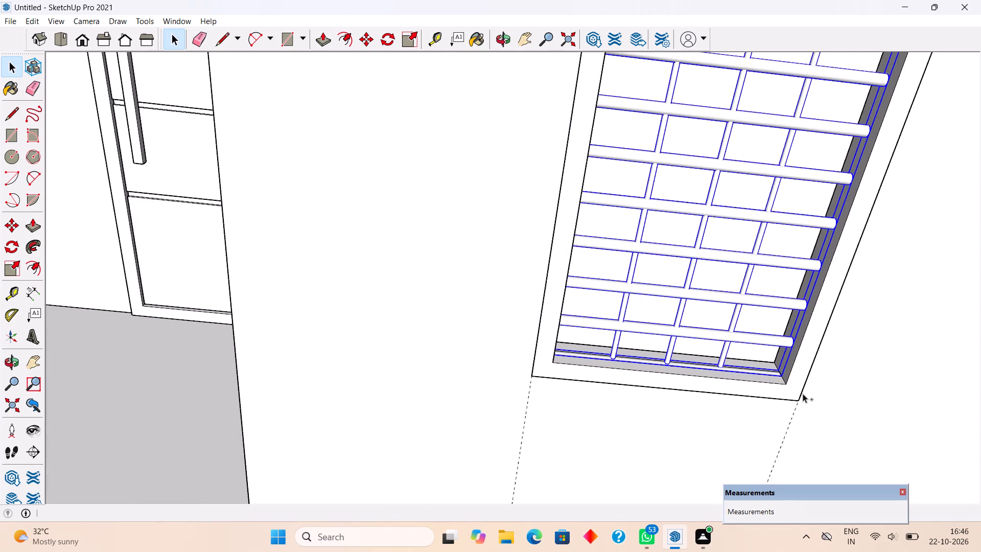
{"action": "scroll", "coordinate": [783, 389], "scroll_direction": "up", "scroll_amount": 4}
{"action": "key", "text": "m"}
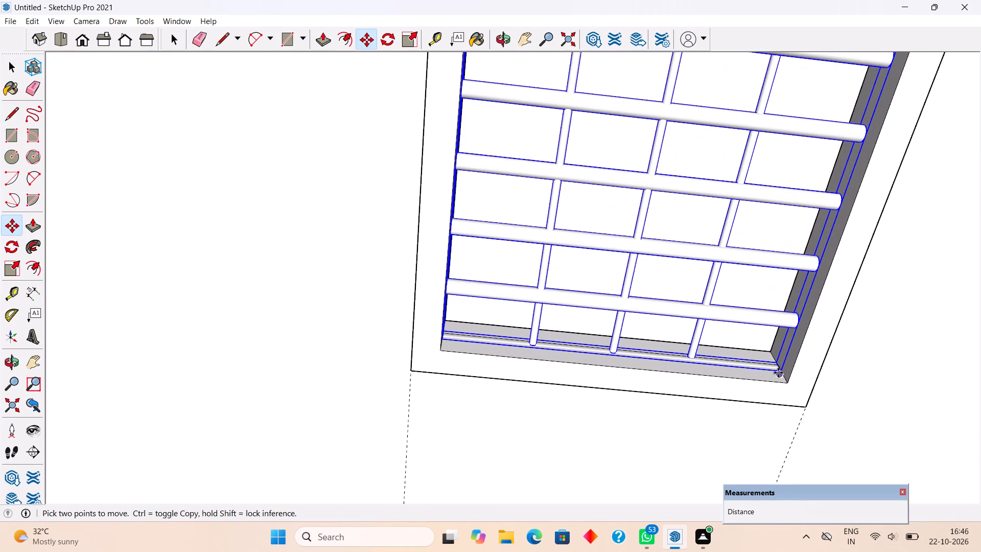
{"action": "left_click", "coordinate": [778, 372]}
{"action": "scroll", "coordinate": [774, 308], "scroll_direction": "down", "scroll_amount": 3}
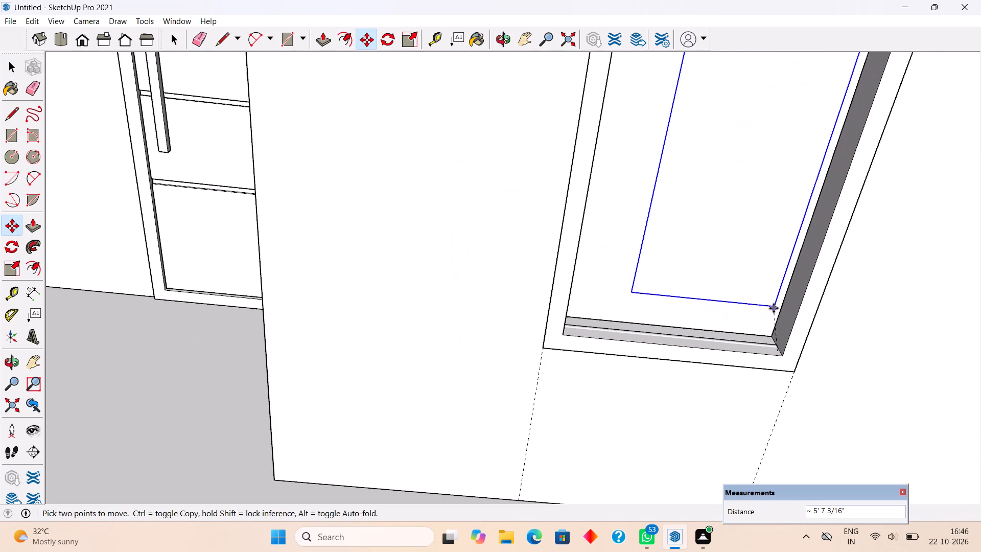
{"action": "scroll", "coordinate": [774, 308], "scroll_direction": "down", "scroll_amount": 5}
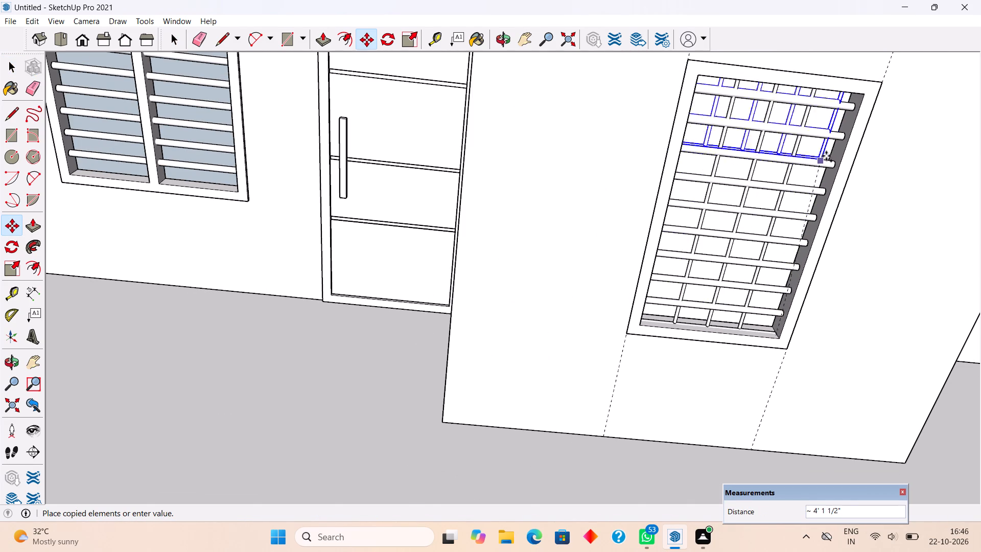
{"action": "scroll", "coordinate": [828, 156], "scroll_direction": "down", "scroll_amount": 10}
{"action": "scroll", "coordinate": [777, 198], "scroll_direction": "down", "scroll_amount": 6}
{"action": "scroll", "coordinate": [704, 241], "scroll_direction": "down", "scroll_amount": 6}
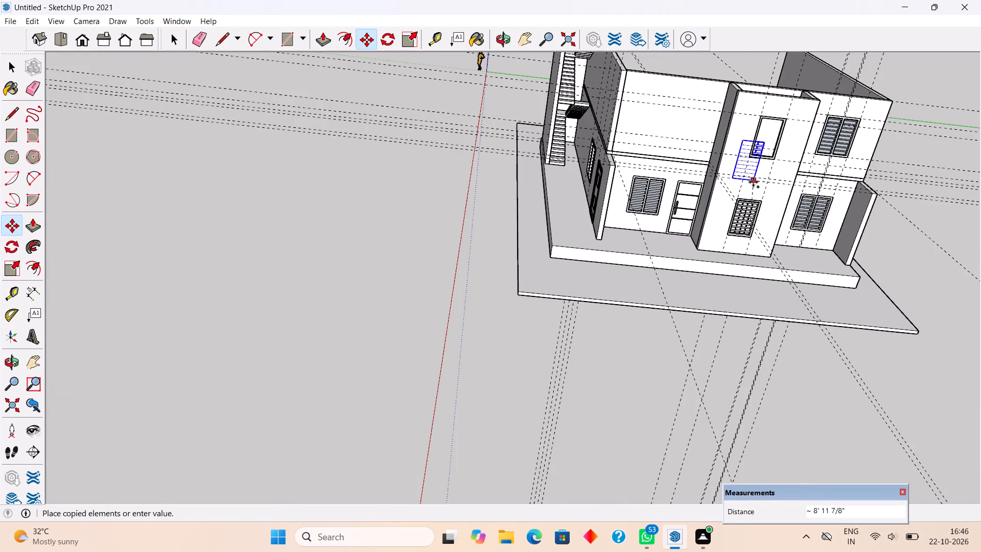
{"action": "scroll", "coordinate": [764, 150], "scroll_direction": "up", "scroll_amount": 17}
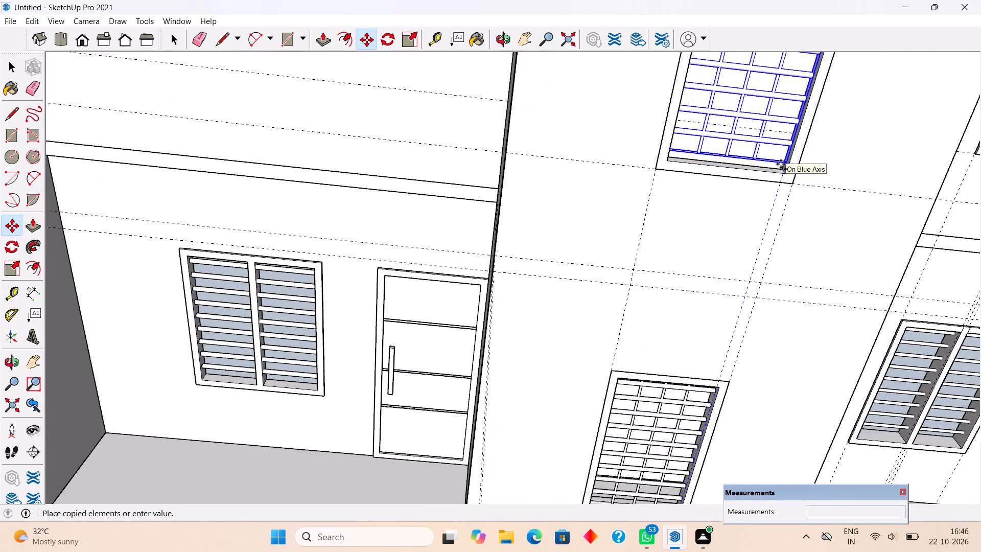
{"action": "scroll", "coordinate": [782, 169], "scroll_direction": "up", "scroll_amount": 4}
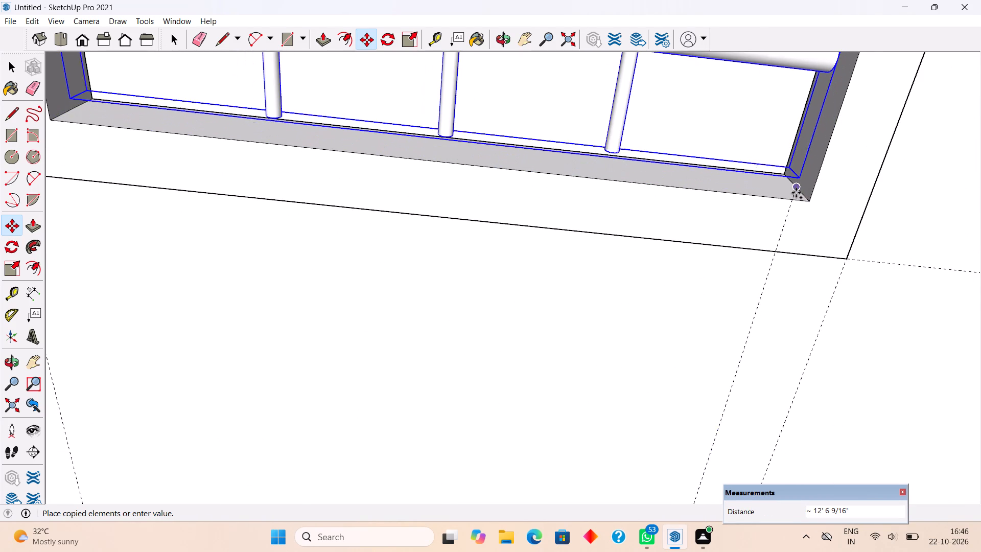
{"action": "left_click", "coordinate": [795, 190]}
Move the copied grille about 9/16" down so its lower corner meets the frame's inner back corner.
{"action": "scroll", "coordinate": [795, 190], "scroll_direction": "down", "scroll_amount": 6}
{"action": "middle_click_drag", "start_coordinate": [788, 210], "coordinate": [774, 167]}
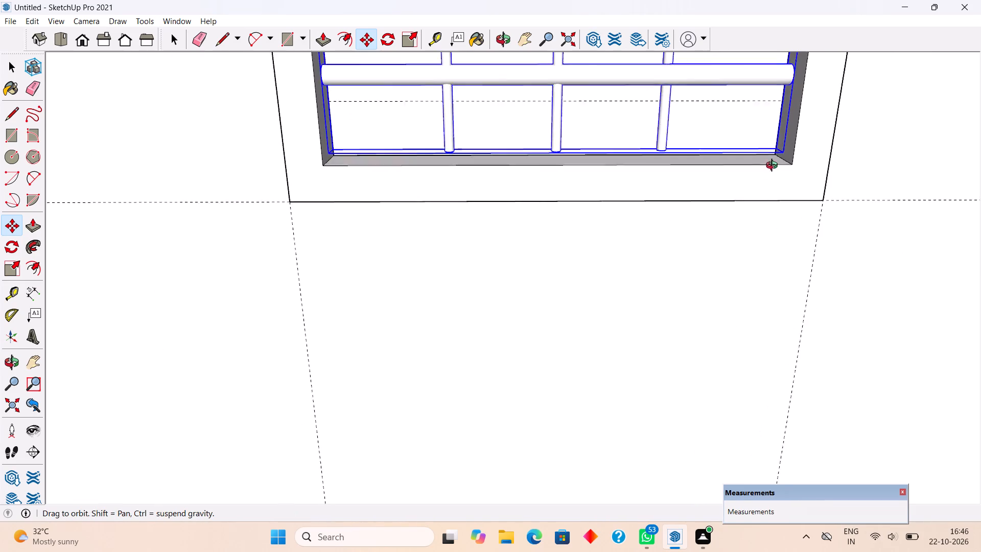
{"action": "middle_click_drag", "start_coordinate": [774, 167], "coordinate": [759, 130]}
{"action": "scroll", "coordinate": [771, 146], "scroll_direction": "up", "scroll_amount": 8}
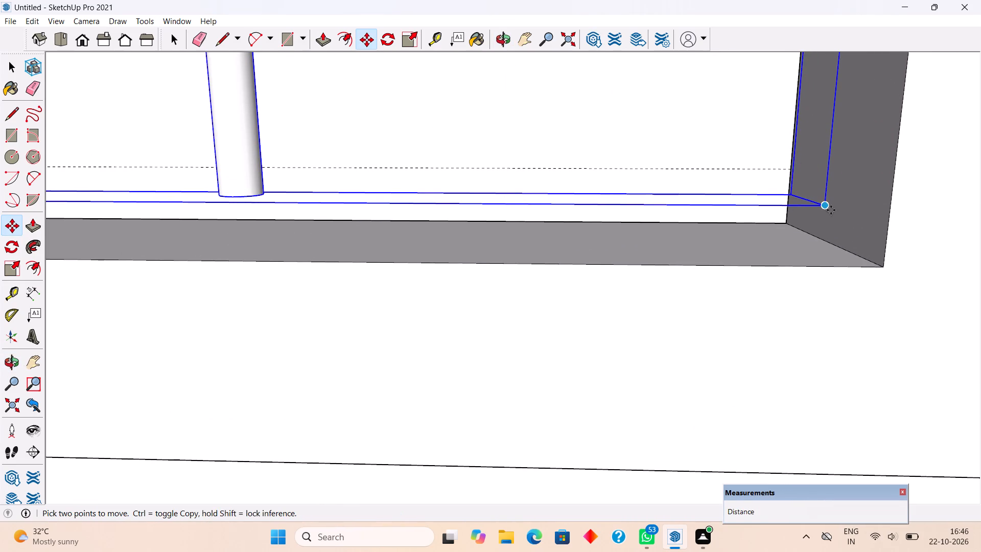
{"action": "left_click", "coordinate": [828, 204]}
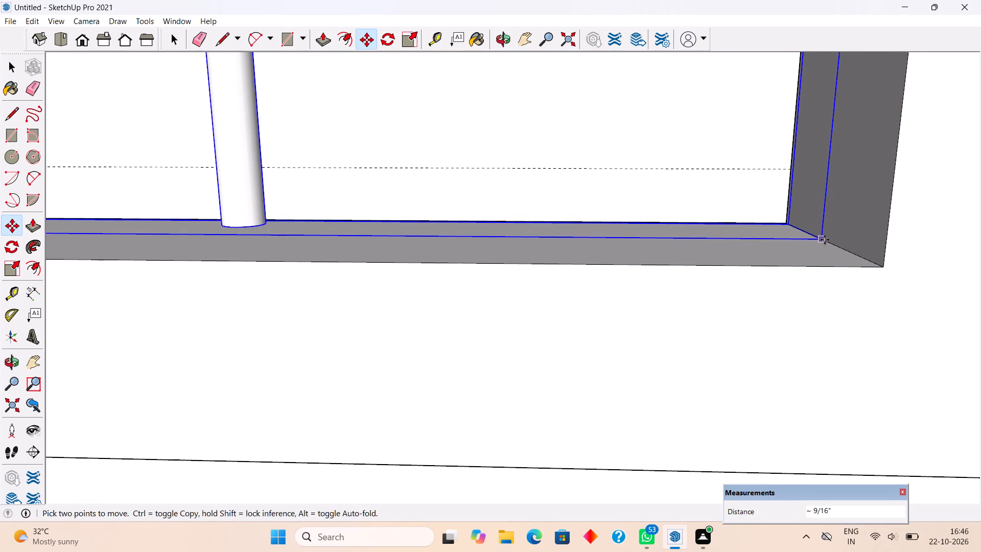
{"action": "left_click", "coordinate": [825, 240]}
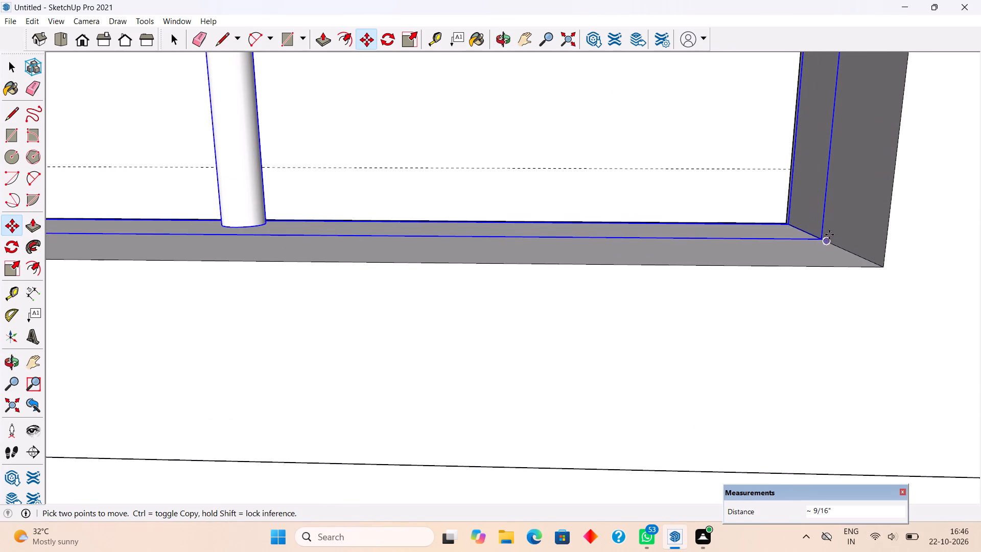
Examine how the copied grille sits in the projecting room's upper window frame from the front and sides.
{"action": "middle_click_drag", "start_coordinate": [829, 230], "coordinate": [489, 235]}
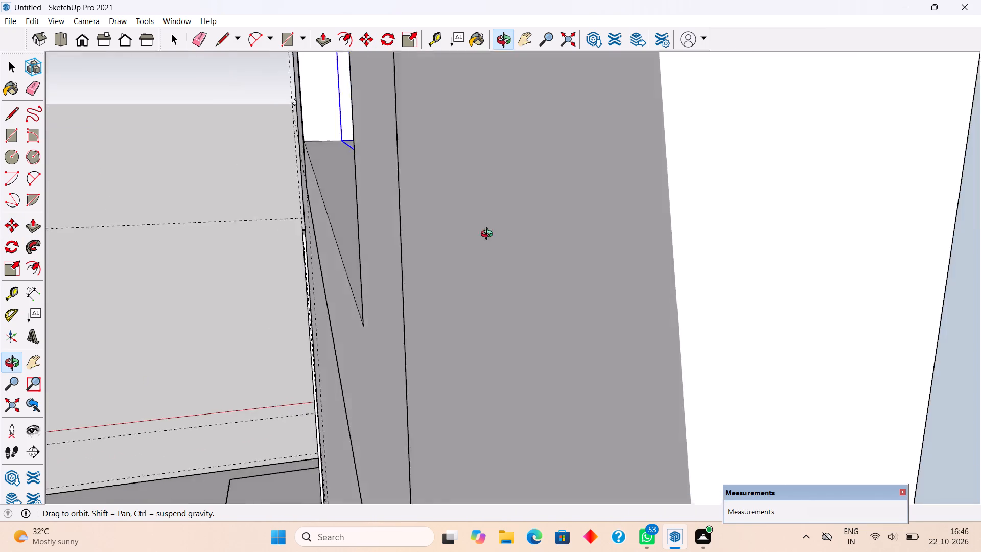
{"action": "middle_click_drag", "start_coordinate": [489, 235], "coordinate": [656, 245]}
{"action": "scroll", "coordinate": [656, 245], "scroll_direction": "down", "scroll_amount": 17}
{"action": "scroll", "coordinate": [607, 254], "scroll_direction": "down", "scroll_amount": 7}
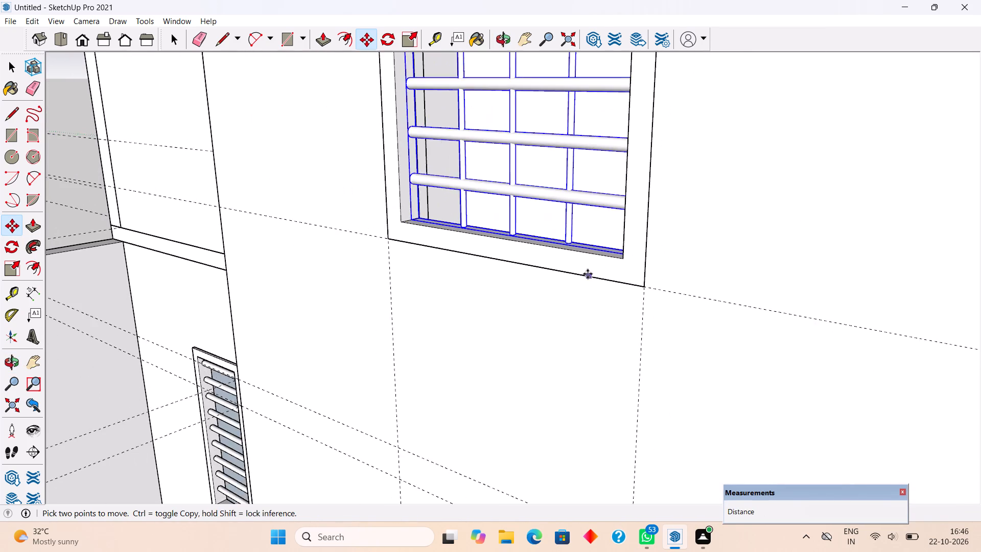
{"action": "scroll", "coordinate": [588, 274], "scroll_direction": "down", "scroll_amount": 12}
{"action": "middle_click_drag", "start_coordinate": [575, 212], "coordinate": [613, 229]}
{"action": "scroll", "coordinate": [614, 224], "scroll_direction": "down", "scroll_amount": 3}
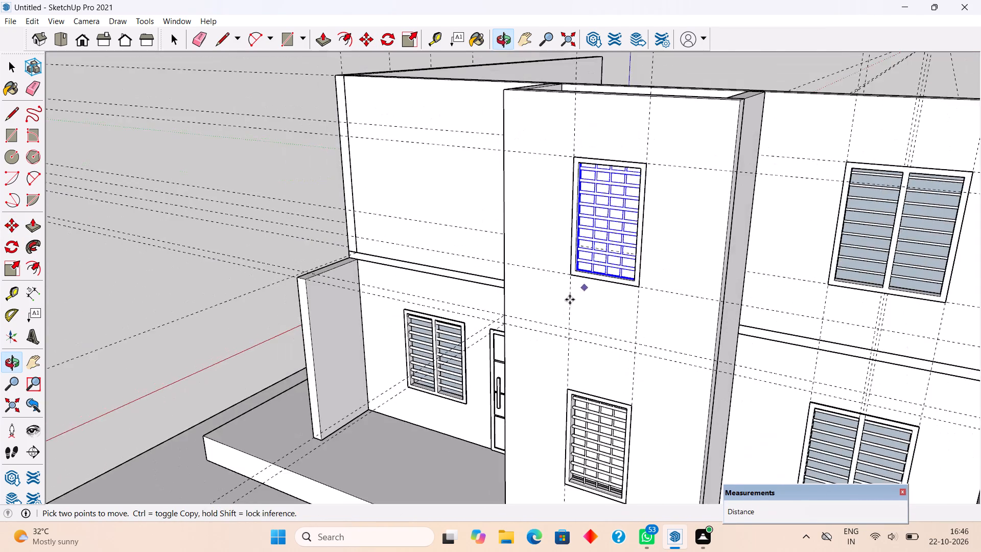
{"action": "scroll", "coordinate": [570, 300], "scroll_direction": "down", "scroll_amount": 5}
{"action": "middle_click_drag", "start_coordinate": [651, 237], "coordinate": [702, 164]}
{"action": "scroll", "coordinate": [644, 172], "scroll_direction": "up", "scroll_amount": 13}
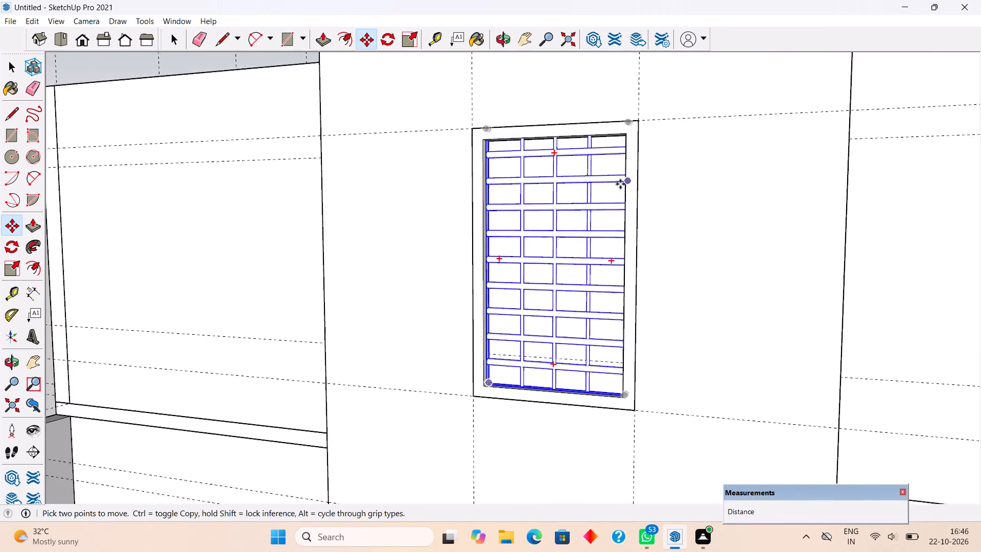
{"action": "scroll", "coordinate": [620, 184], "scroll_direction": "up", "scroll_amount": 3}
{"action": "middle_click_drag", "start_coordinate": [587, 109], "coordinate": [587, 104]}
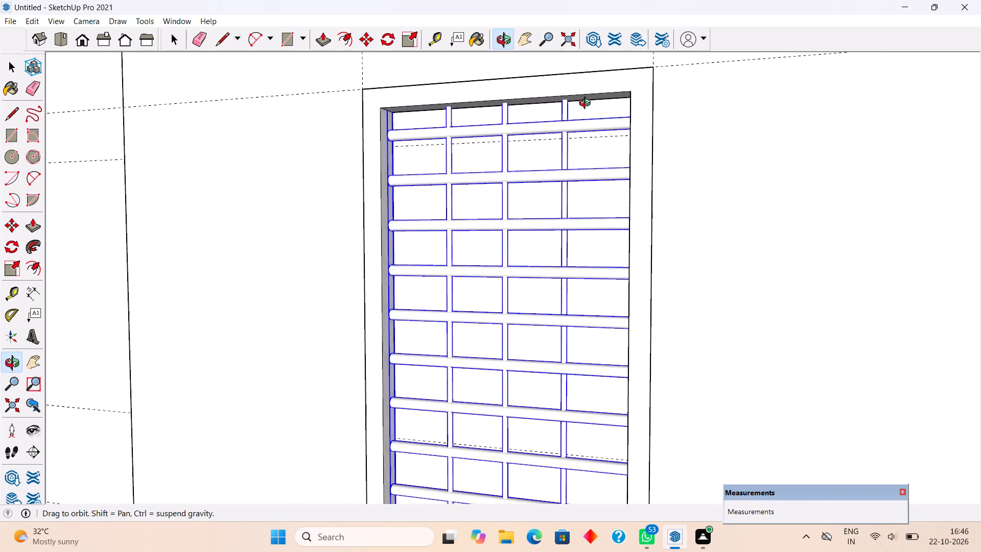
{"action": "middle_click_drag", "start_coordinate": [587, 104], "coordinate": [544, 294]}
{"action": "key", "text": "space"}
{"action": "scroll", "coordinate": [609, 243], "scroll_direction": "down", "scroll_amount": 12}
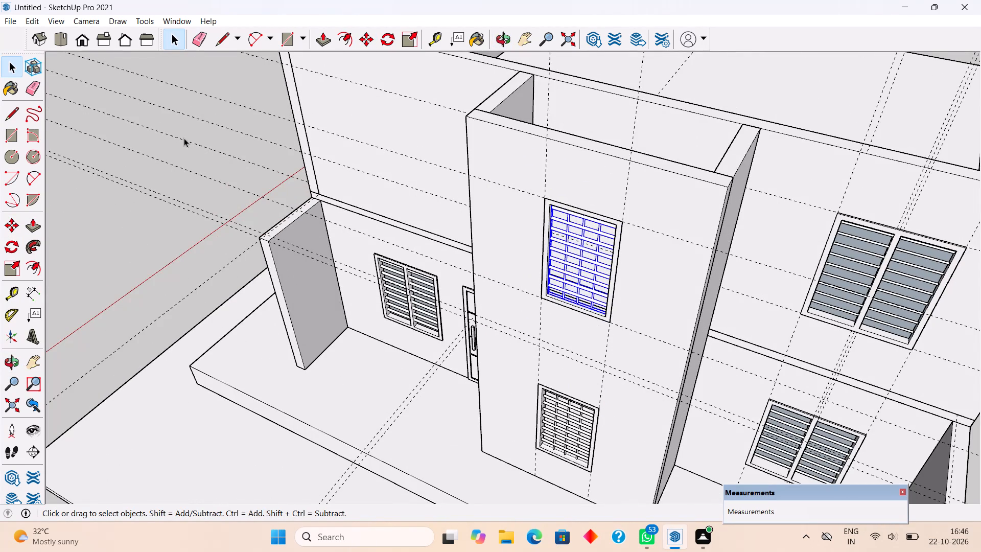
{"action": "left_click", "coordinate": [187, 134]}
Draw a 5' 6" by 3' 2" rectangle across the inner side of the upper grille window, between the frame's opposite inner corners.
{"action": "middle_click_drag", "start_coordinate": [481, 194], "coordinate": [120, 263]}
{"action": "scroll", "coordinate": [172, 265], "scroll_direction": "down", "scroll_amount": 1}
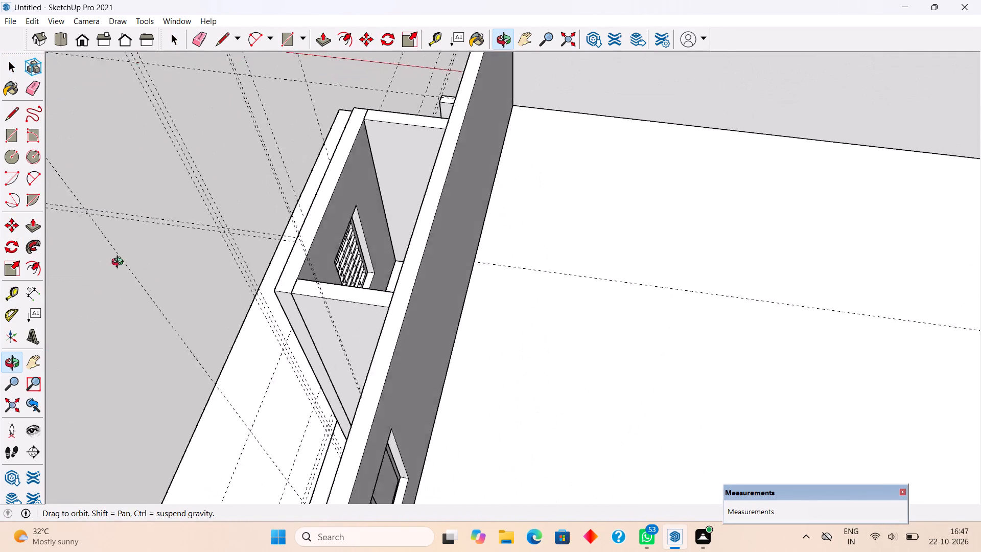
{"action": "middle_click_drag", "start_coordinate": [120, 263], "coordinate": [108, 263]}
{"action": "scroll", "coordinate": [322, 213], "scroll_direction": "up", "scroll_amount": 6}
{"action": "scroll", "coordinate": [358, 240], "scroll_direction": "up", "scroll_amount": 4}
{"action": "scroll", "coordinate": [400, 306], "scroll_direction": "up", "scroll_amount": 2}
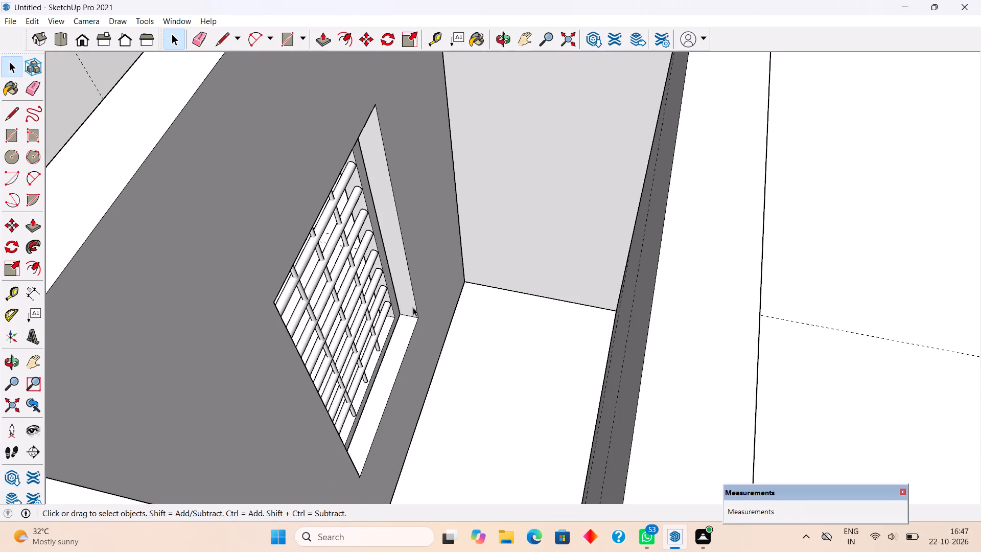
{"action": "scroll", "coordinate": [413, 307], "scroll_direction": "up", "scroll_amount": 4}
{"action": "scroll", "coordinate": [332, 333], "scroll_direction": "up", "scroll_amount": 1}
{"action": "scroll", "coordinate": [328, 337], "scroll_direction": "down", "scroll_amount": 2}
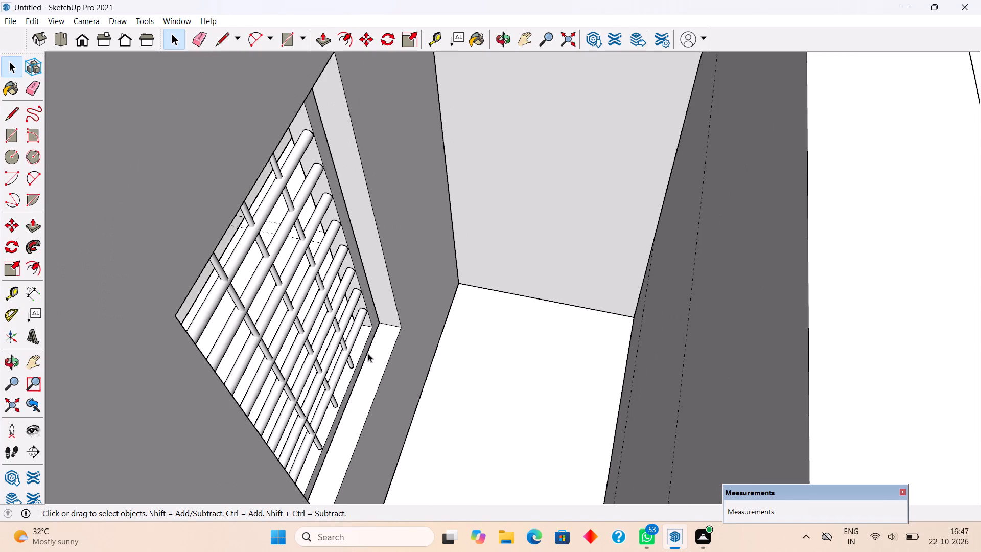
{"action": "key", "text": "r"}
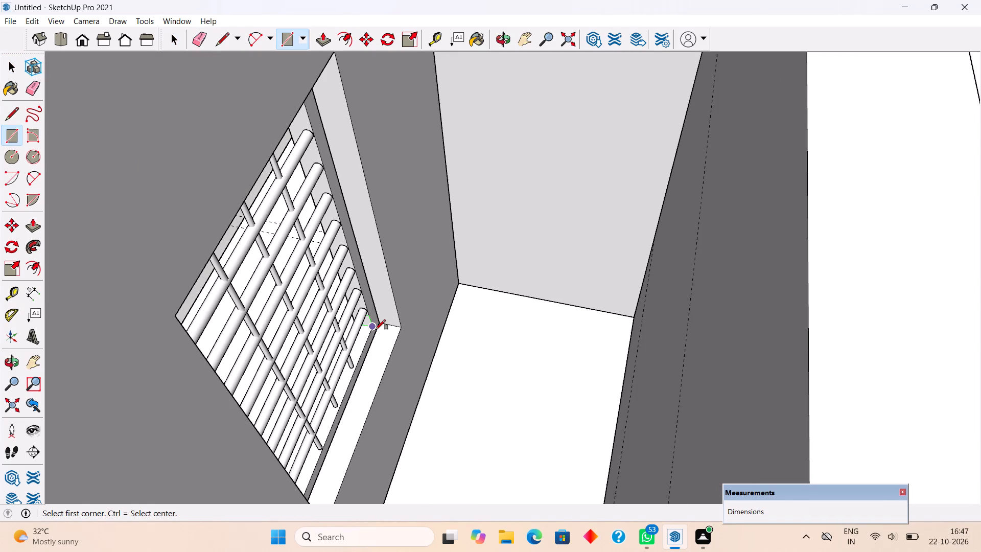
{"action": "left_click", "coordinate": [376, 330]}
{"action": "scroll", "coordinate": [354, 406], "scroll_direction": "down", "scroll_amount": 1}
{"action": "middle_click_drag", "start_coordinate": [323, 408], "coordinate": [183, 400]}
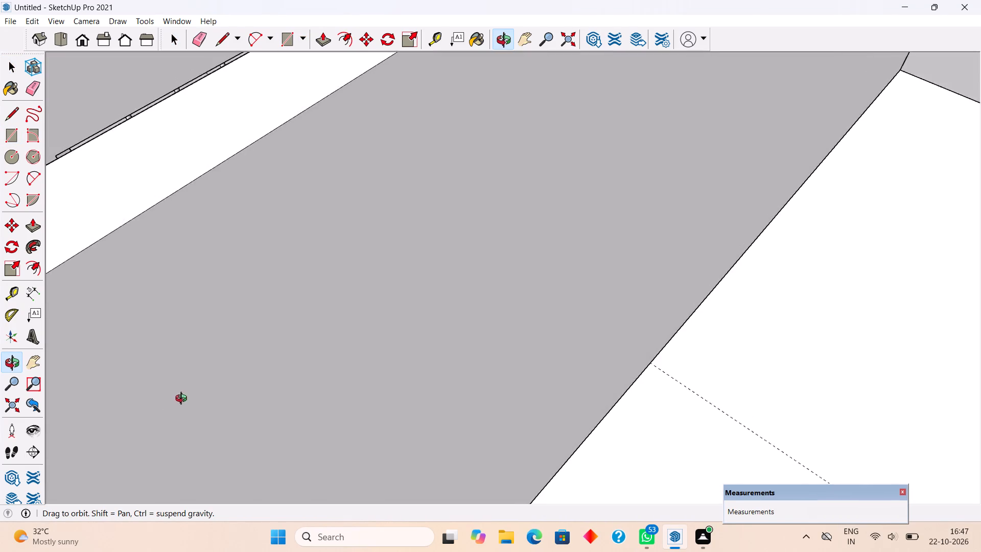
{"action": "middle_click_drag", "start_coordinate": [183, 400], "coordinate": [130, 415]}
{"action": "scroll", "coordinate": [131, 412], "scroll_direction": "down", "scroll_amount": 1}
{"action": "scroll", "coordinate": [91, 178], "scroll_direction": "down", "scroll_amount": 12}
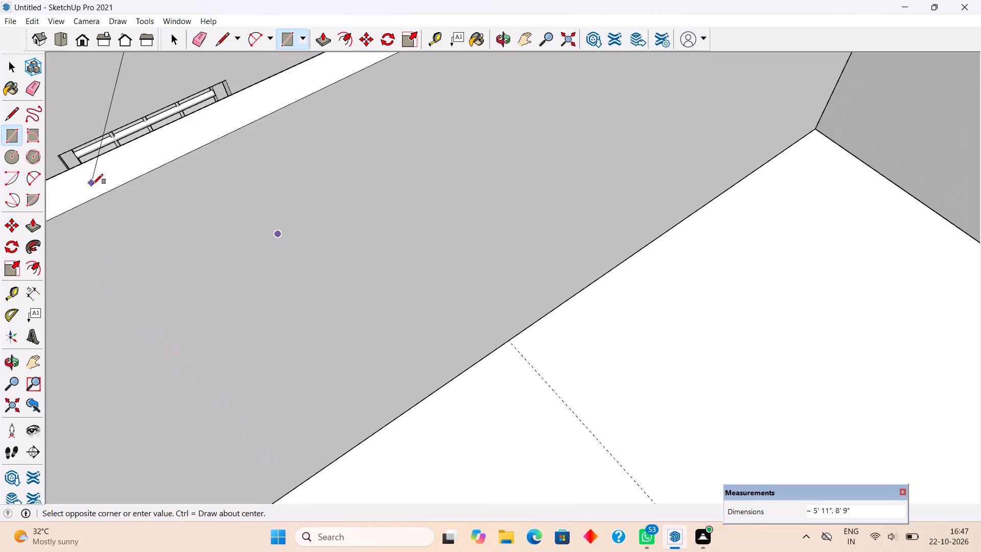
{"action": "scroll", "coordinate": [93, 184], "scroll_direction": "down", "scroll_amount": 6}
{"action": "middle_click_drag", "start_coordinate": [97, 162], "coordinate": [93, 135]}
{"action": "scroll", "coordinate": [86, 109], "scroll_direction": "up", "scroll_amount": 6}
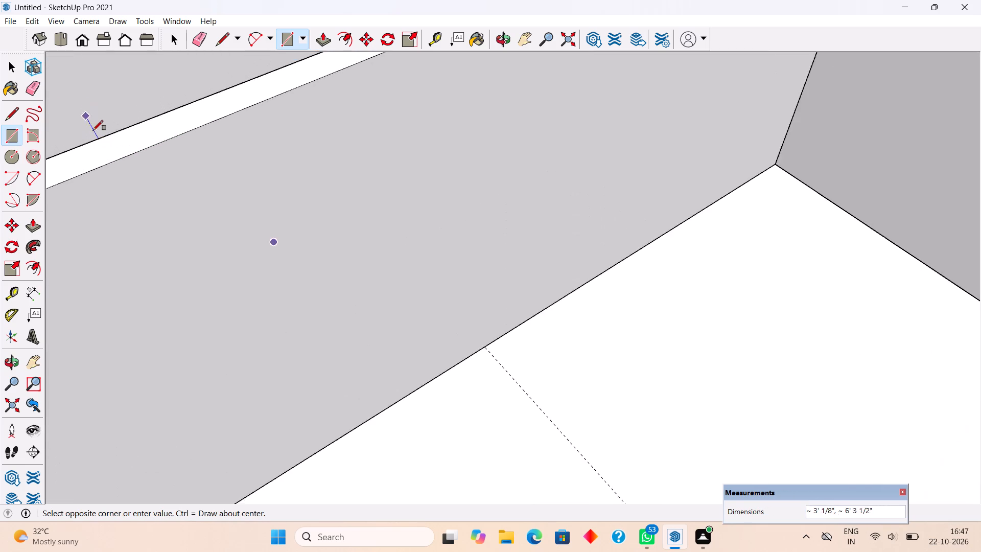
{"action": "scroll", "coordinate": [93, 130], "scroll_direction": "up", "scroll_amount": 18}
{"action": "middle_click_drag", "start_coordinate": [102, 177], "coordinate": [91, 154]}
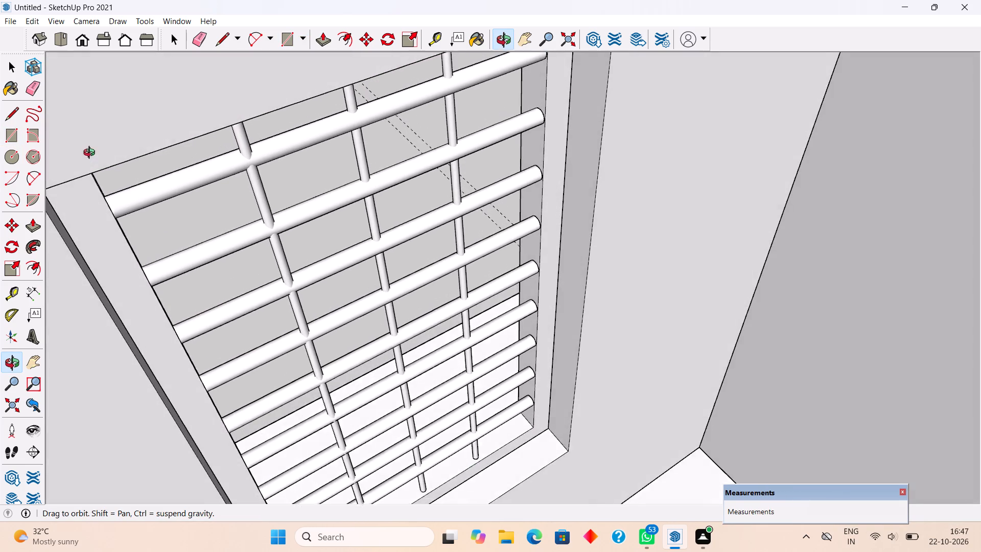
{"action": "middle_click_drag", "start_coordinate": [91, 154], "coordinate": [89, 135]}
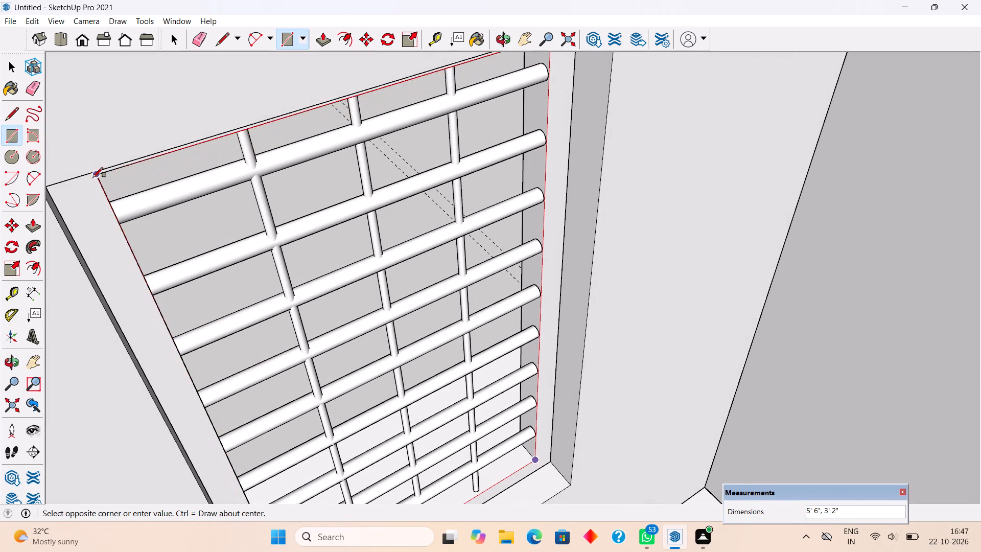
{"action": "scroll", "coordinate": [96, 182], "scroll_direction": "up", "scroll_amount": 7}
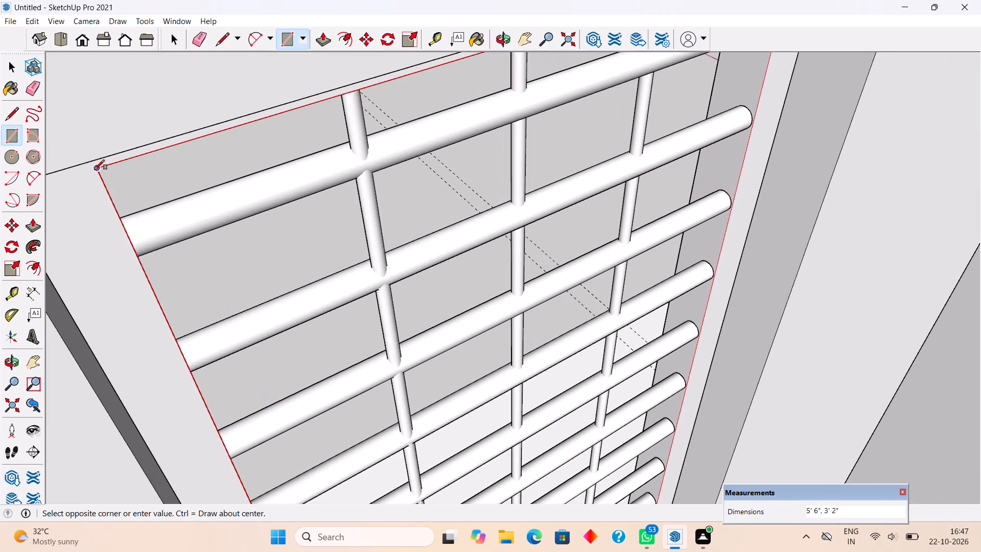
{"action": "left_click", "coordinate": [95, 170]}
Make the new rectangular pane behind the upper grille a group, including its edges.
{"action": "key", "text": "space"}
{"action": "triple_click", "coordinate": [206, 251]}
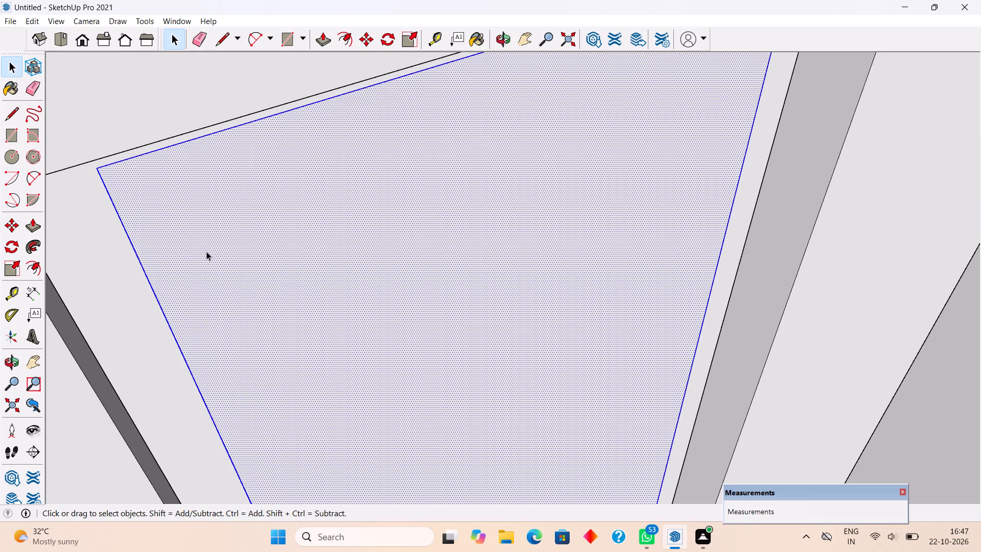
{"action": "right_click", "coordinate": [206, 251]}
{"action": "left_click", "coordinate": [262, 354]}
{"action": "scroll", "coordinate": [280, 311], "scroll_direction": "down", "scroll_amount": 7}
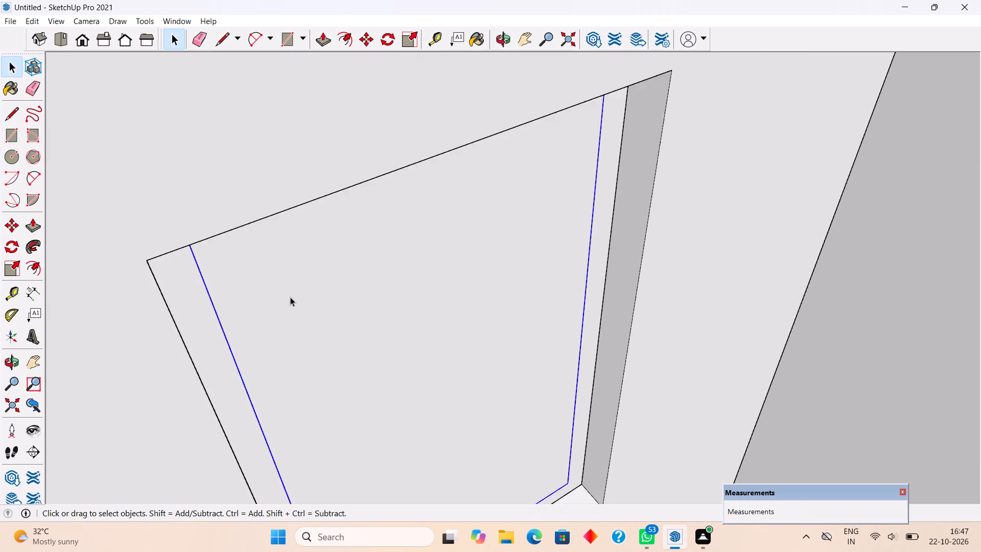
{"action": "scroll", "coordinate": [290, 297], "scroll_direction": "down", "scroll_amount": 20}
{"action": "scroll", "coordinate": [290, 297], "scroll_direction": "down", "scroll_amount": 2}
{"action": "left_click", "coordinate": [284, 152]}
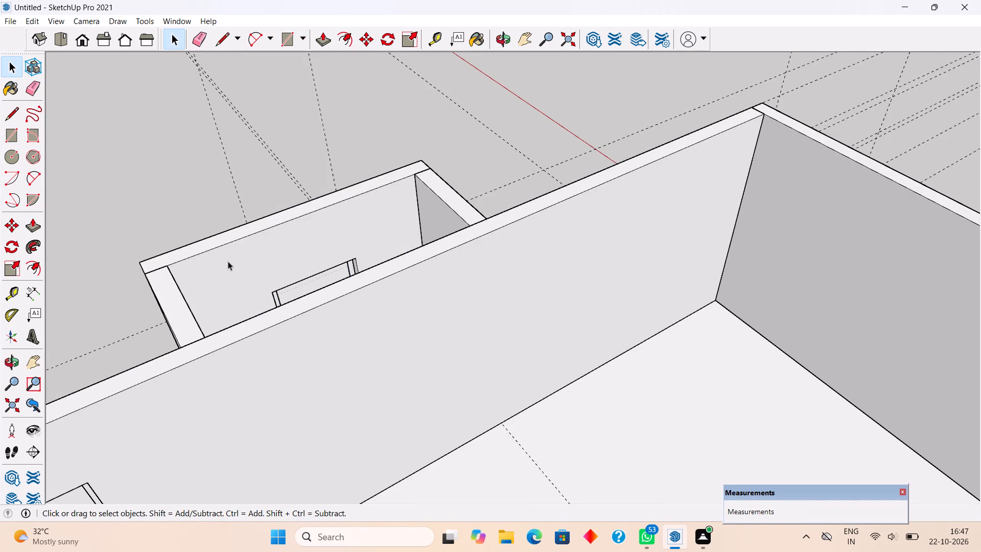
Examine the whole house from the front and the stair side, comparing the two storeys' windows.
{"action": "scroll", "coordinate": [227, 268], "scroll_direction": "down", "scroll_amount": 4}
{"action": "middle_click_drag", "start_coordinate": [248, 330], "coordinate": [627, 283]}
{"action": "scroll", "coordinate": [631, 281], "scroll_direction": "down", "scroll_amount": 5}
{"action": "middle_click_drag", "start_coordinate": [603, 366], "coordinate": [708, 302]}
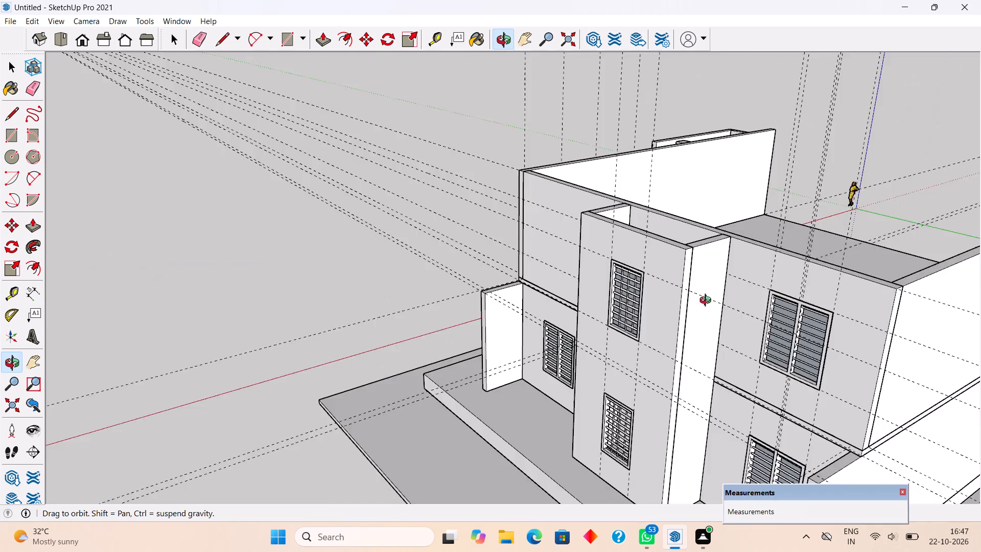
{"action": "middle_click_drag", "start_coordinate": [708, 302], "coordinate": [795, 255]}
{"action": "middle_click_drag", "start_coordinate": [673, 334], "coordinate": [840, 298]}
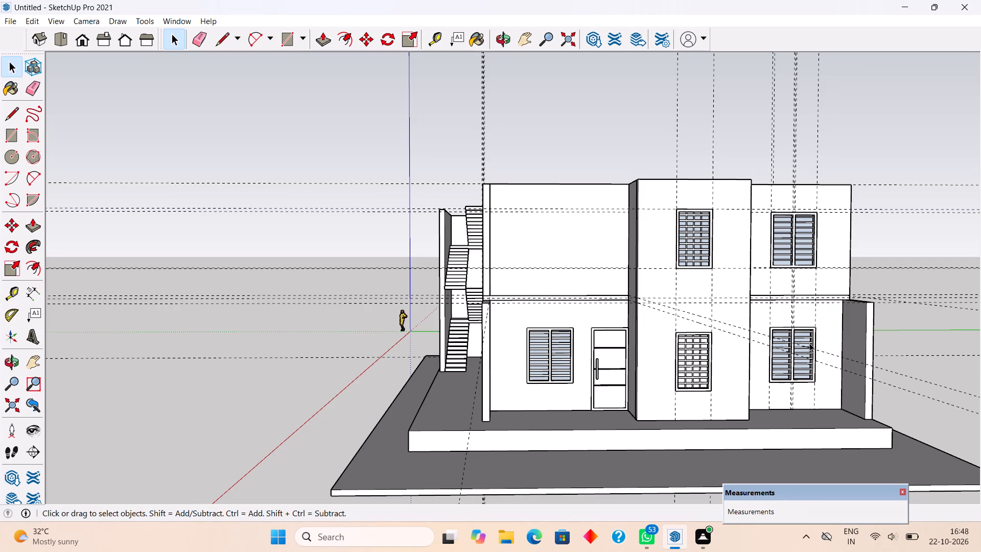
{"action": "scroll", "coordinate": [707, 290], "scroll_direction": "up", "scroll_amount": 3}
{"action": "scroll", "coordinate": [601, 167], "scroll_direction": "up", "scroll_amount": 1}
{"action": "middle_click_drag", "start_coordinate": [601, 186], "coordinate": [801, 290]}
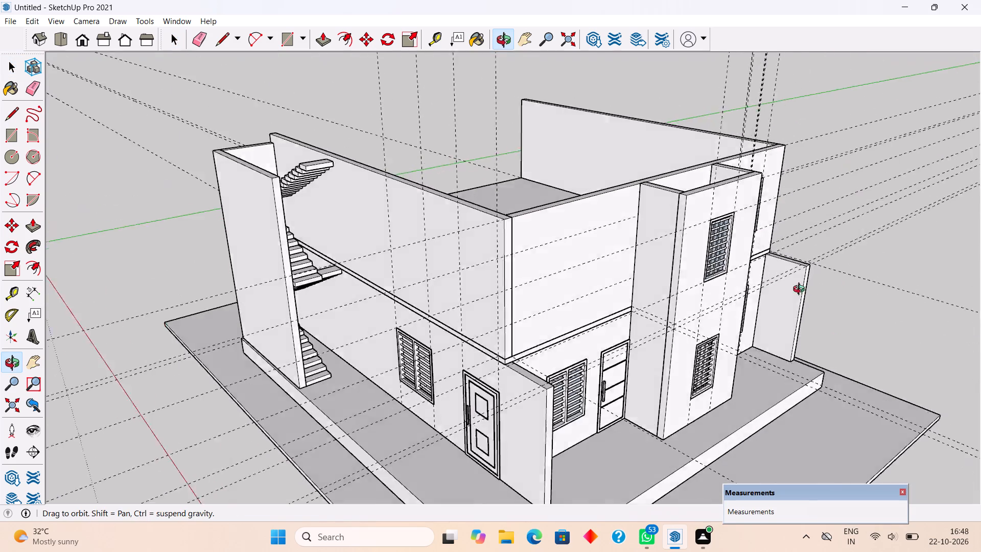
{"action": "middle_click_drag", "start_coordinate": [801, 290], "coordinate": [876, 262]}
Place a horizontal guide on the projecting room's side wall, 9' above the upper slab-level guide.
{"action": "scroll", "coordinate": [599, 311], "scroll_direction": "up", "scroll_amount": 6}
{"action": "scroll", "coordinate": [695, 299], "scroll_direction": "up", "scroll_amount": 1}
{"action": "middle_click_drag", "start_coordinate": [707, 296], "coordinate": [748, 308]}
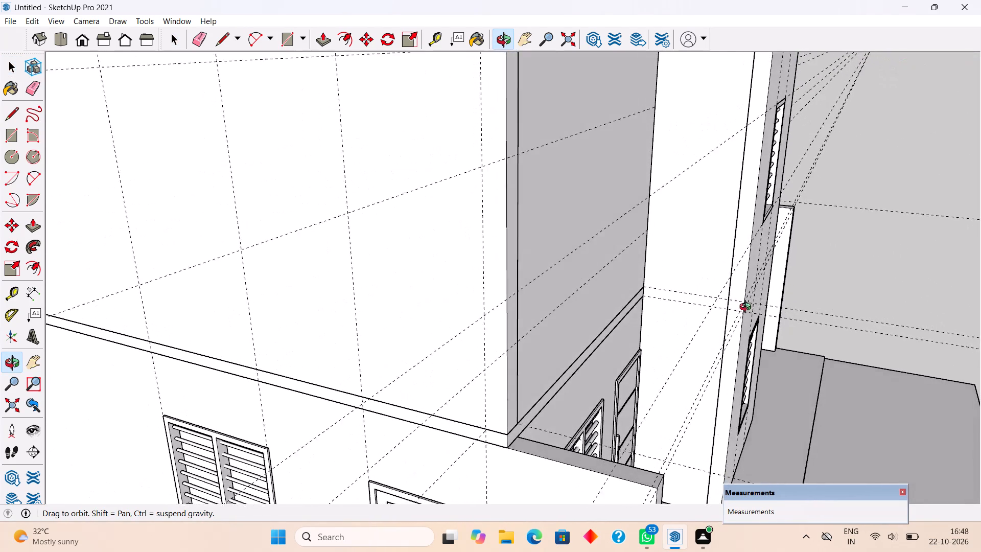
{"action": "middle_click_drag", "start_coordinate": [748, 308], "coordinate": [802, 347]}
{"action": "scroll", "coordinate": [754, 300], "scroll_direction": "up", "scroll_amount": 5}
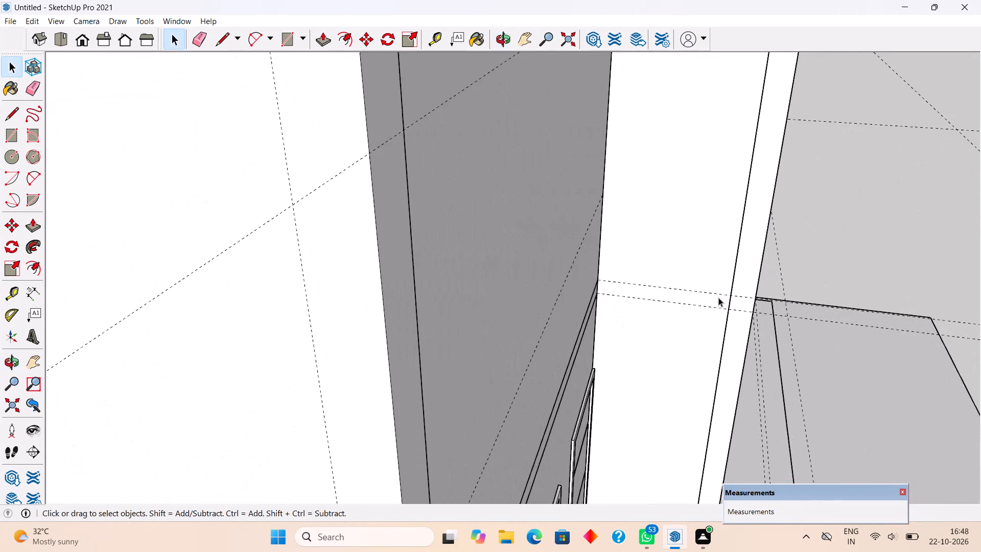
{"action": "scroll", "coordinate": [702, 326], "scroll_direction": "down", "scroll_amount": 6}
{"action": "middle_click_drag", "start_coordinate": [741, 334], "coordinate": [739, 295]}
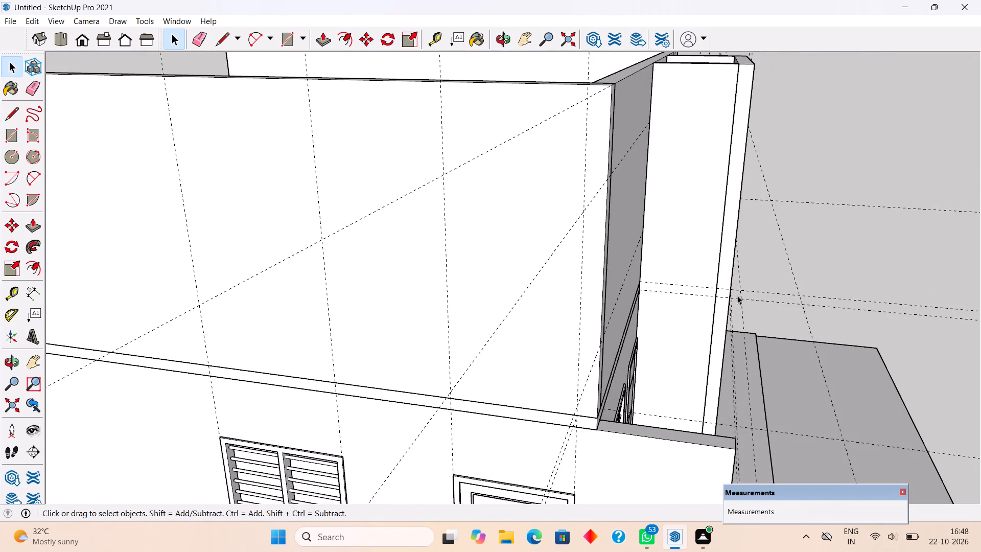
{"action": "key", "text": "t"}
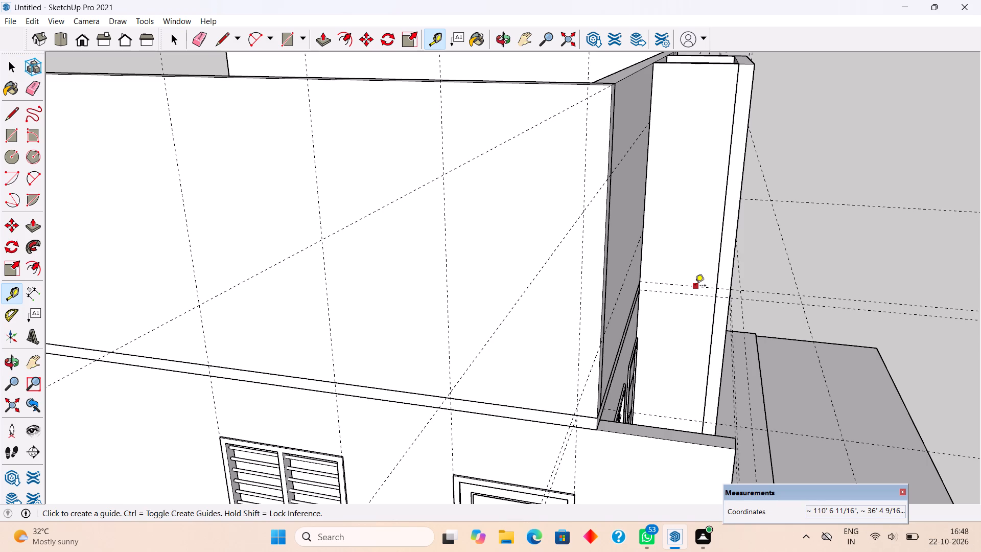
{"action": "left_click", "coordinate": [695, 286]}
{"action": "scroll", "coordinate": [721, 131], "scroll_direction": "up", "scroll_amount": 2}
{"action": "middle_click_drag", "start_coordinate": [731, 136], "coordinate": [716, 127]}
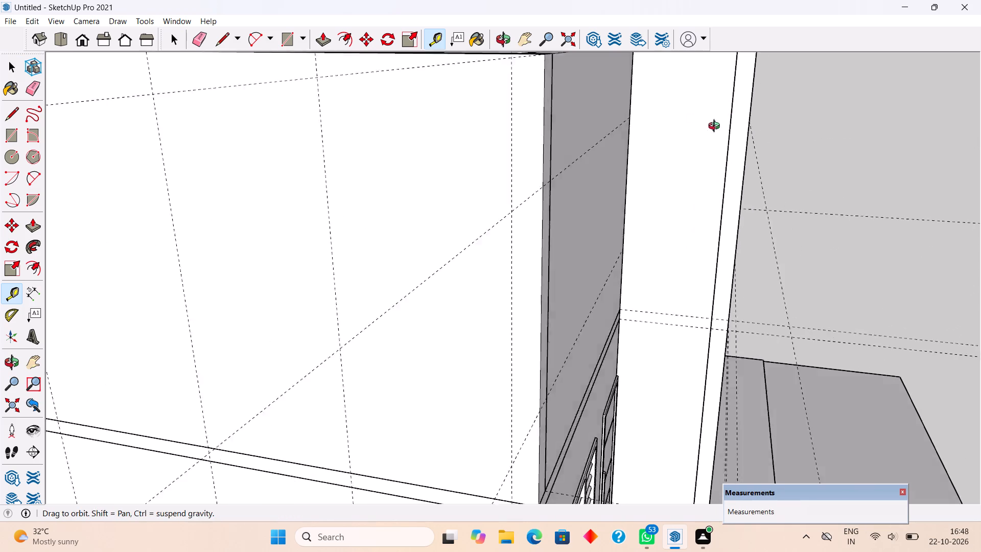
{"action": "middle_click_drag", "start_coordinate": [716, 127], "coordinate": [678, 110]}
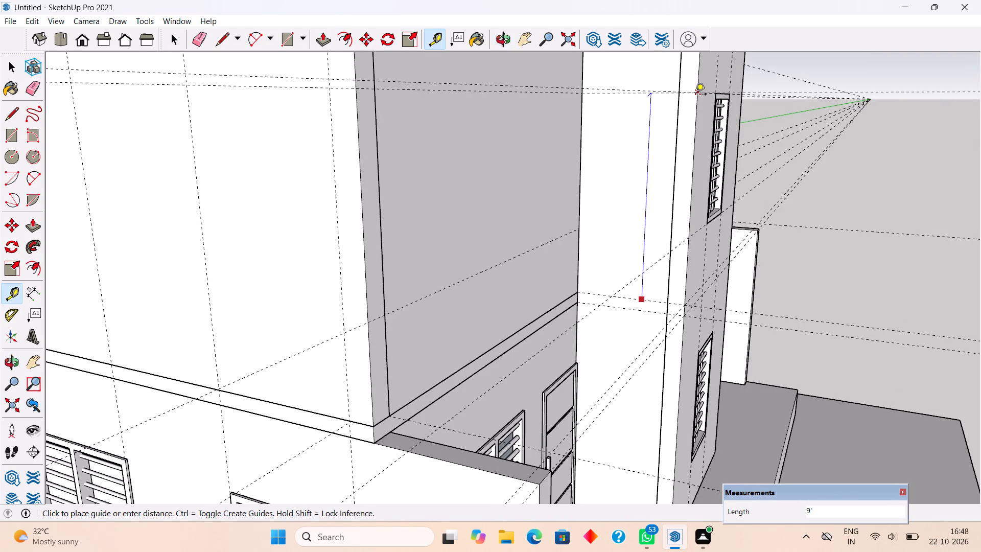
{"action": "left_click", "coordinate": [695, 95]}
Place a vertical guide on the projecting room's side wall, 4' back from the vertical seam beside the front corner.
{"action": "middle_click_drag", "start_coordinate": [656, 215], "coordinate": [742, 249]}
{"action": "scroll", "coordinate": [685, 249], "scroll_direction": "up", "scroll_amount": 3}
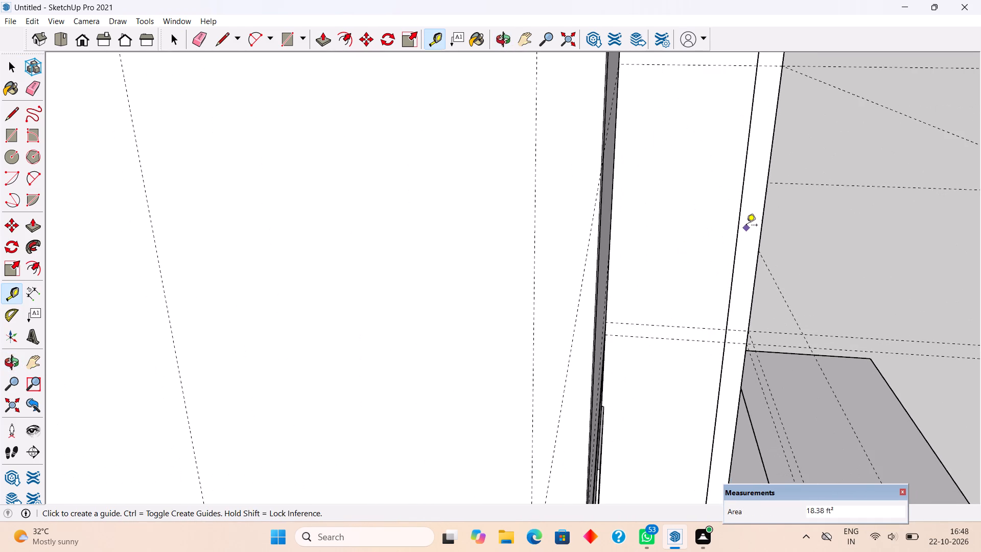
{"action": "scroll", "coordinate": [745, 225], "scroll_direction": "up", "scroll_amount": 4}
{"action": "left_click", "coordinate": [737, 224]}
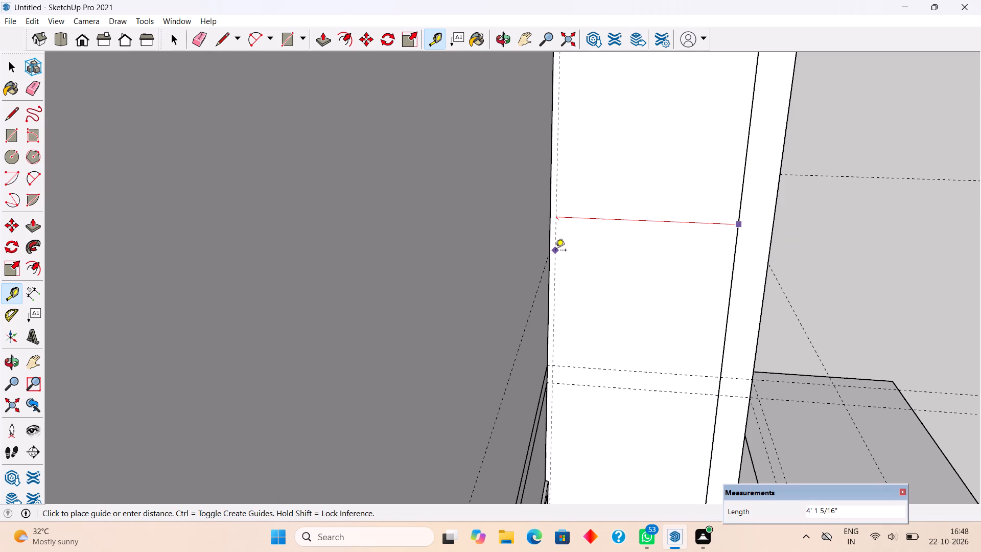
{"action": "type", "text": "4'"}
{"action": "key", "text": "Return"}
{"action": "key", "text": "space"}
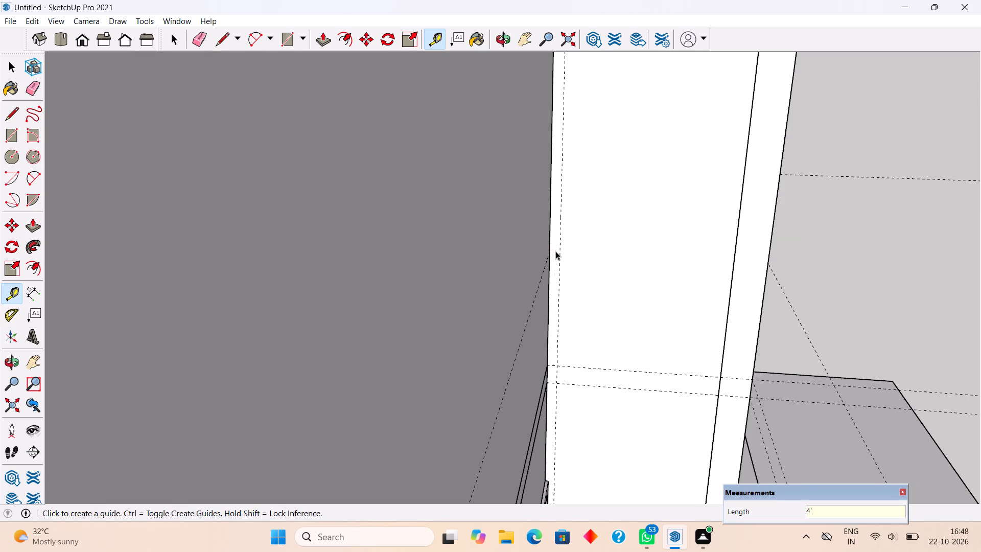
Open the projecting room's side wall group for editing with its side face selected.
{"action": "scroll", "coordinate": [562, 256], "scroll_direction": "down", "scroll_amount": 7}
{"action": "triple_click", "coordinate": [616, 222]}
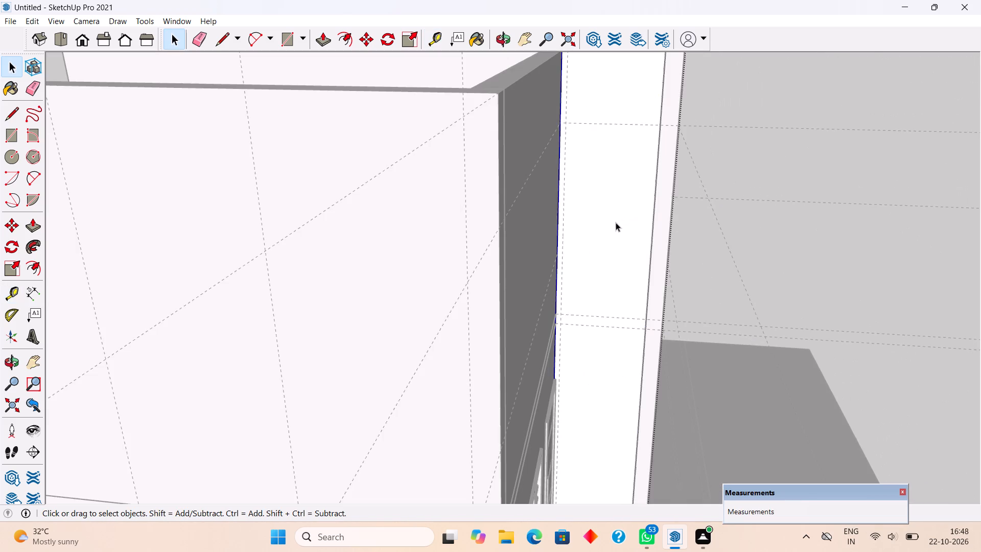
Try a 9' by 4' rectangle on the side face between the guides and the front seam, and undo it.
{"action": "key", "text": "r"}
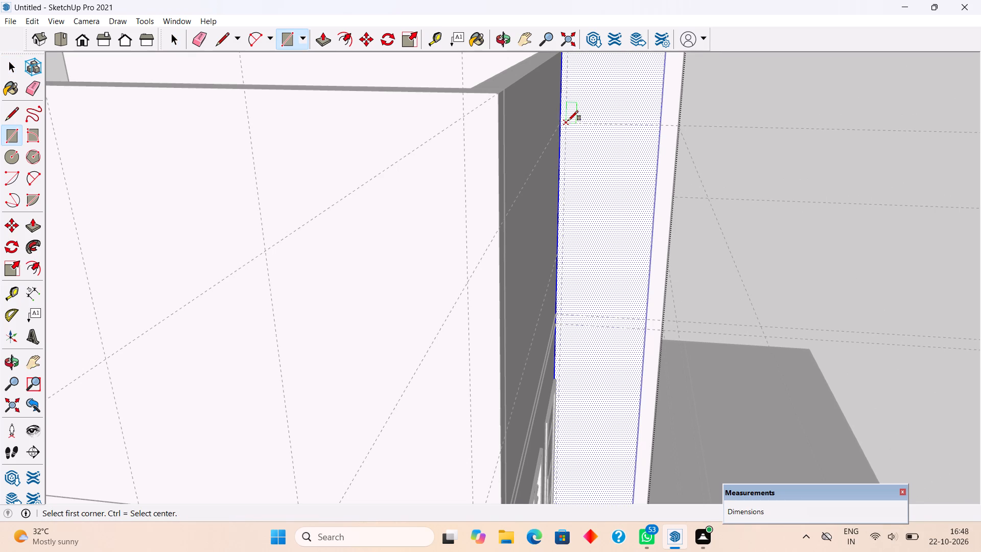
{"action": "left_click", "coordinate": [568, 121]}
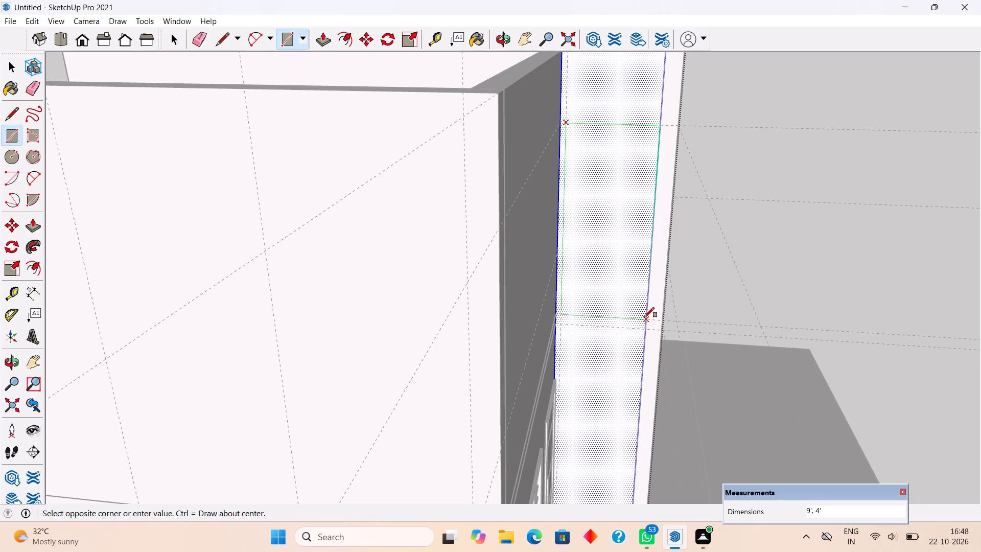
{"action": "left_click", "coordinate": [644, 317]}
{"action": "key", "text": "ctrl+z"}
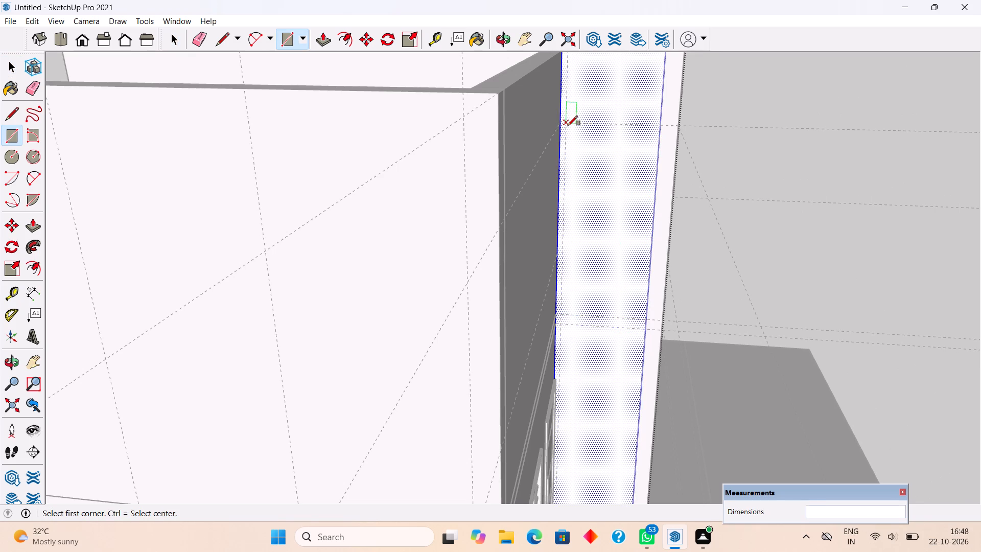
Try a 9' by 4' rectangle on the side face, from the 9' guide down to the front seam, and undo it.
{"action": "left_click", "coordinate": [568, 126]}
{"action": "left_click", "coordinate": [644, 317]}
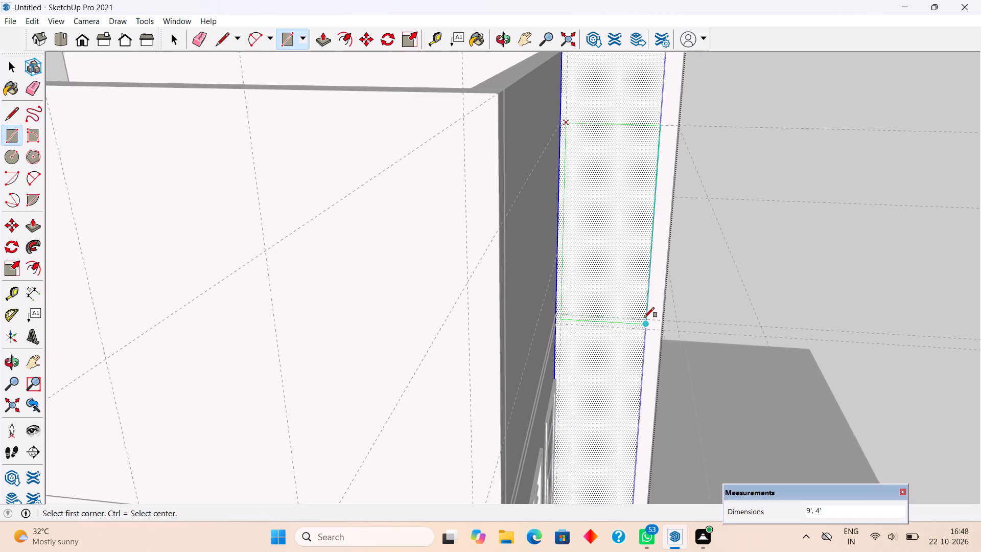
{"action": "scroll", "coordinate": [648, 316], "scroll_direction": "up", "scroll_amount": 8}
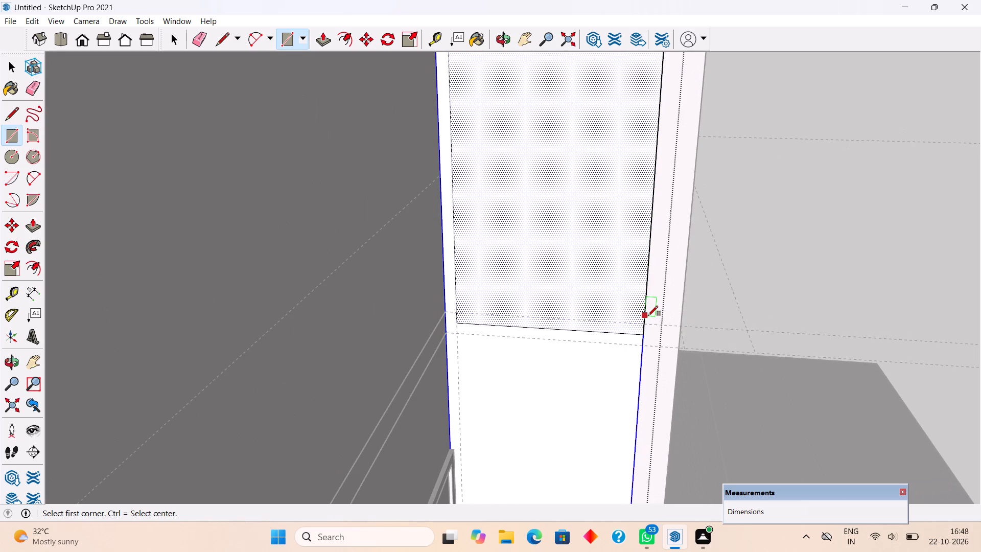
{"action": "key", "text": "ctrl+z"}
Cut a 9' by 4' opening through the projecting room's 9" side wall between the guides and the front seam, and leave the group.
{"action": "left_click", "coordinate": [644, 326]}
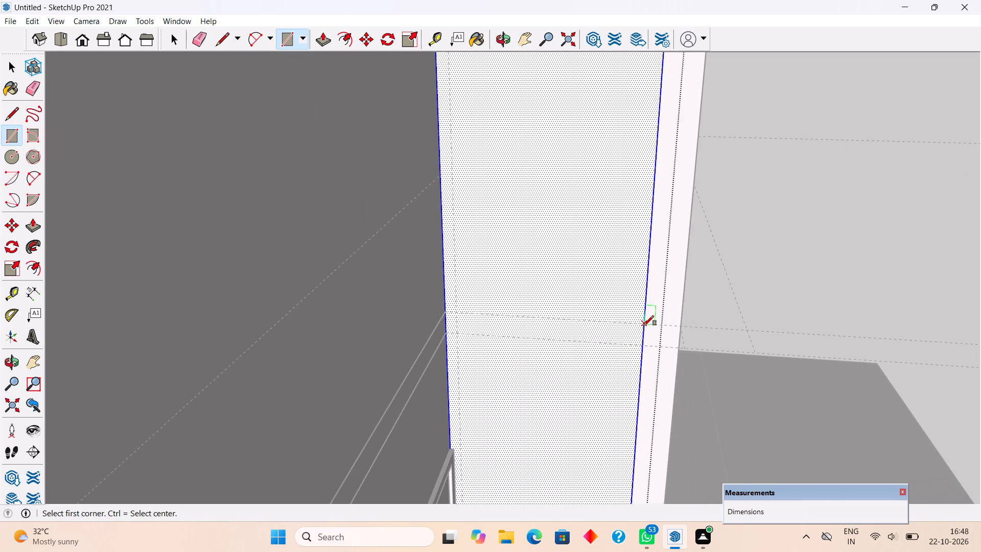
{"action": "scroll", "coordinate": [632, 313], "scroll_direction": "down", "scroll_amount": 9}
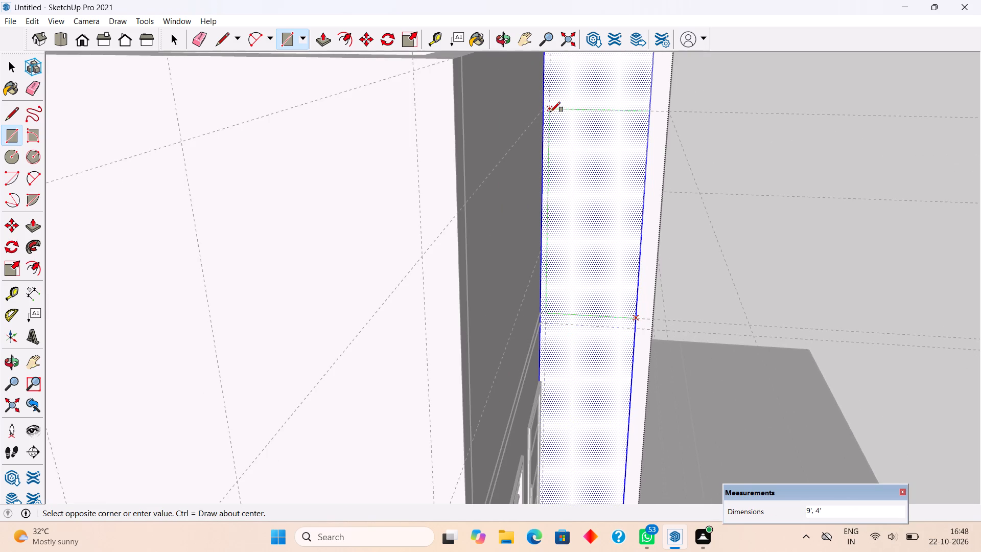
{"action": "left_click", "coordinate": [550, 111]}
{"action": "key", "text": "p"}
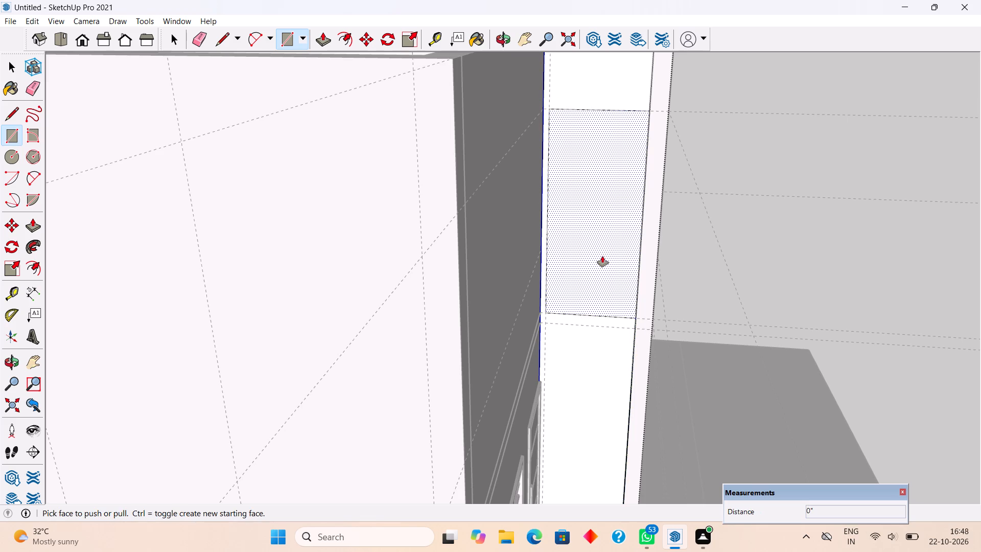
{"action": "left_click_drag", "start_coordinate": [602, 256], "coordinate": [602, 195]}
{"action": "key", "text": "space"}
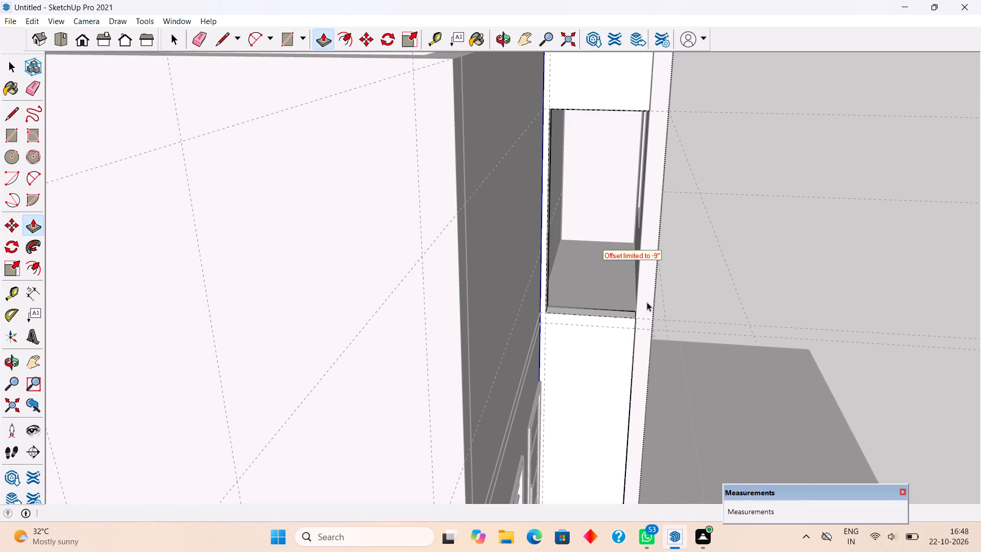
{"action": "left_click", "coordinate": [830, 264]}
Draw a 4' by 9' rectangle face filling the new side-wall opening, outside the wall group.
{"action": "scroll", "coordinate": [749, 257], "scroll_direction": "down", "scroll_amount": 2}
{"action": "middle_click_drag", "start_coordinate": [655, 358], "coordinate": [647, 404]}
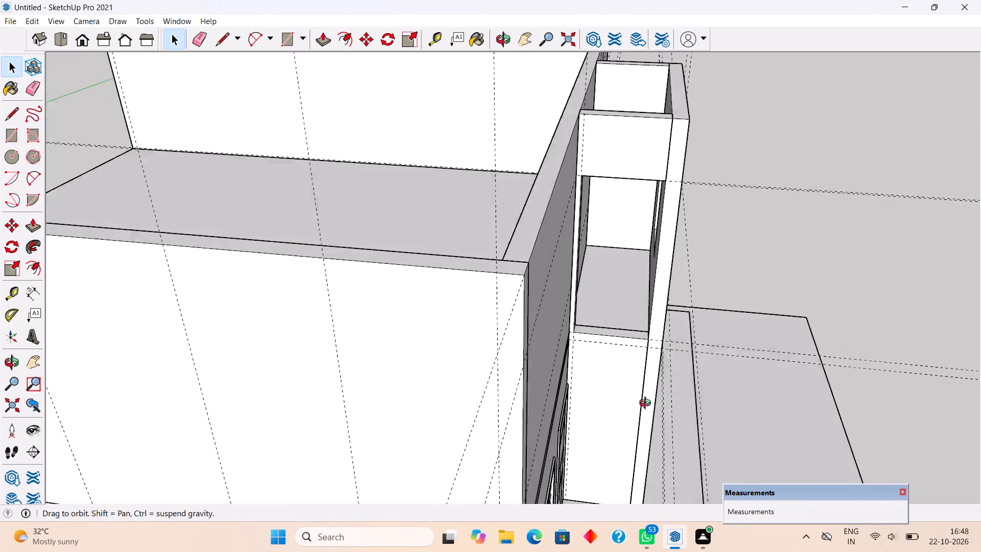
{"action": "middle_click_drag", "start_coordinate": [647, 404], "coordinate": [645, 411]}
{"action": "scroll", "coordinate": [660, 277], "scroll_direction": "up", "scroll_amount": 3}
{"action": "middle_click_drag", "start_coordinate": [600, 412], "coordinate": [554, 424]}
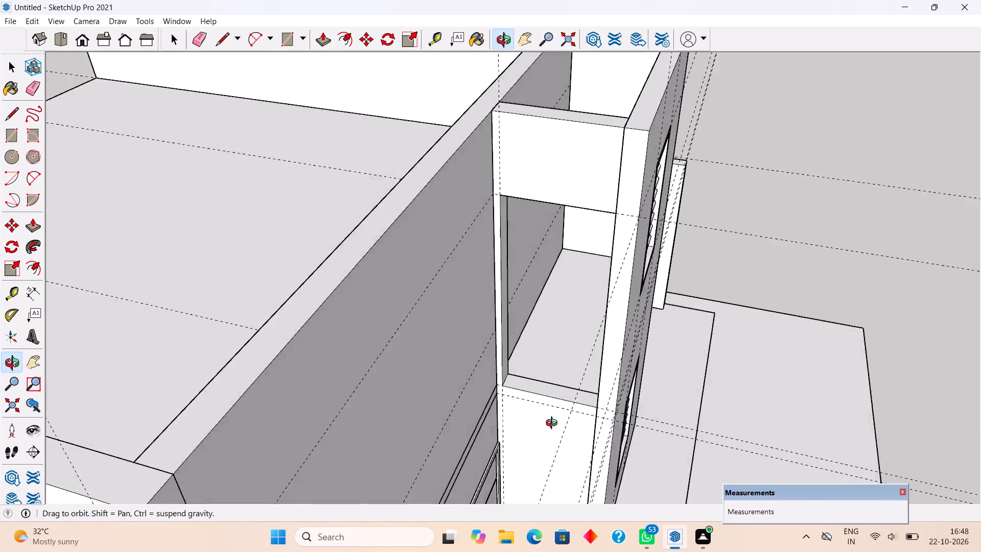
{"action": "middle_click_drag", "start_coordinate": [554, 424], "coordinate": [571, 385]}
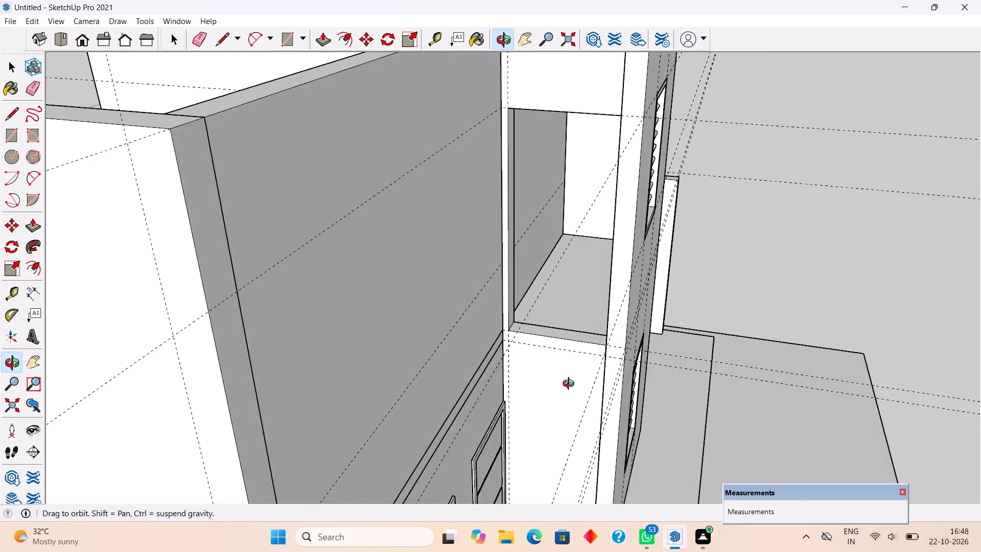
{"action": "middle_click_drag", "start_coordinate": [571, 385], "coordinate": [600, 405]}
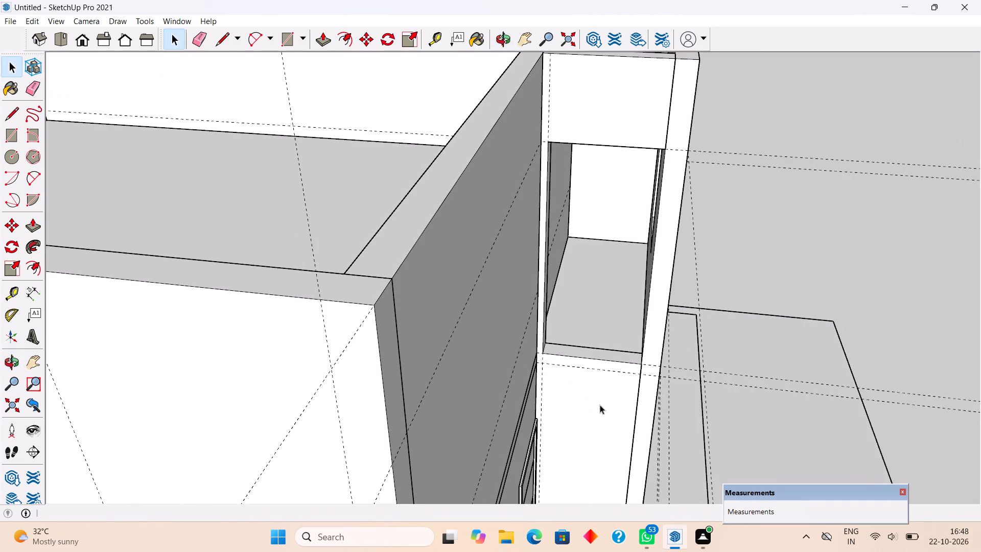
{"action": "key", "text": "r"}
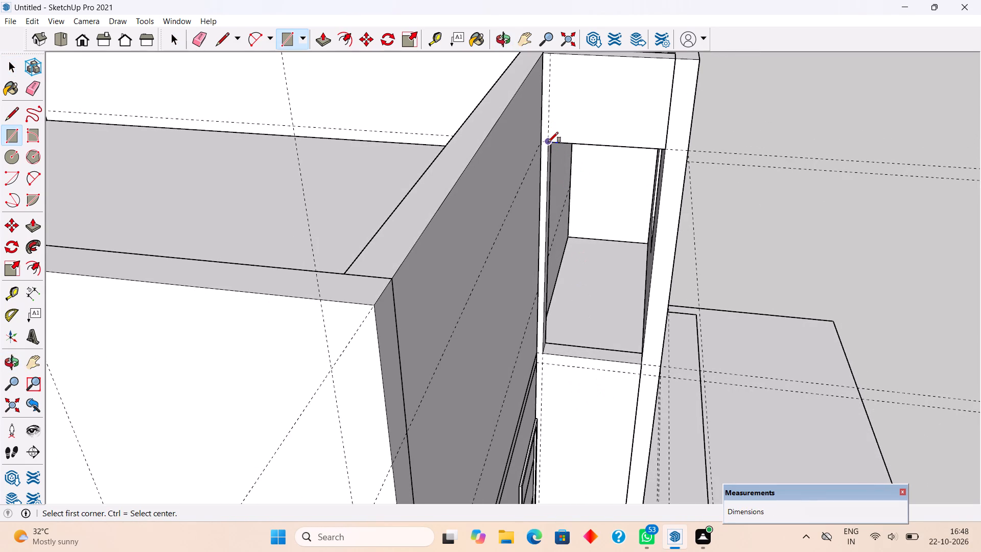
{"action": "left_click", "coordinate": [548, 142]}
{"action": "left_click", "coordinate": [642, 363]}
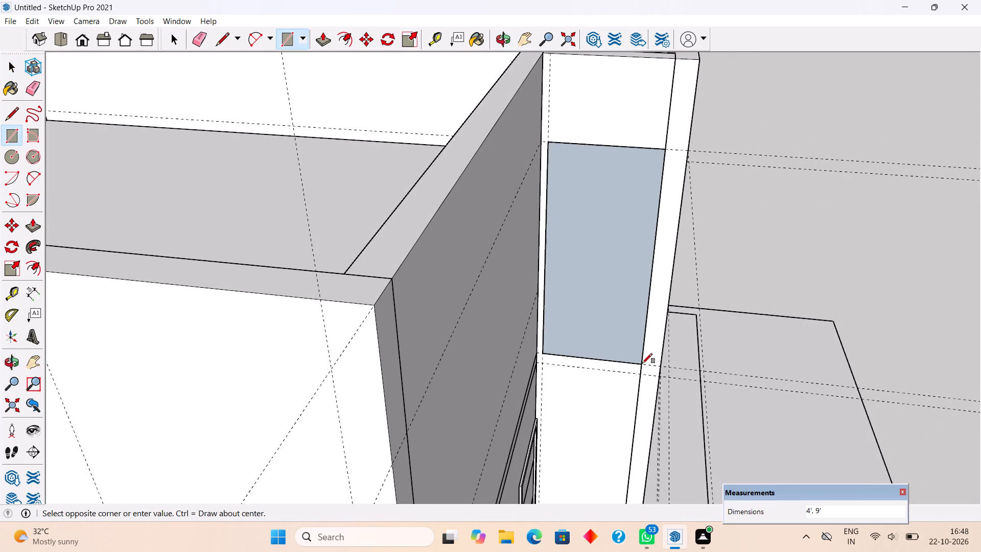
Start offsetting the outline of the rectangle face in the side-wall opening.
{"action": "key", "text": "f"}
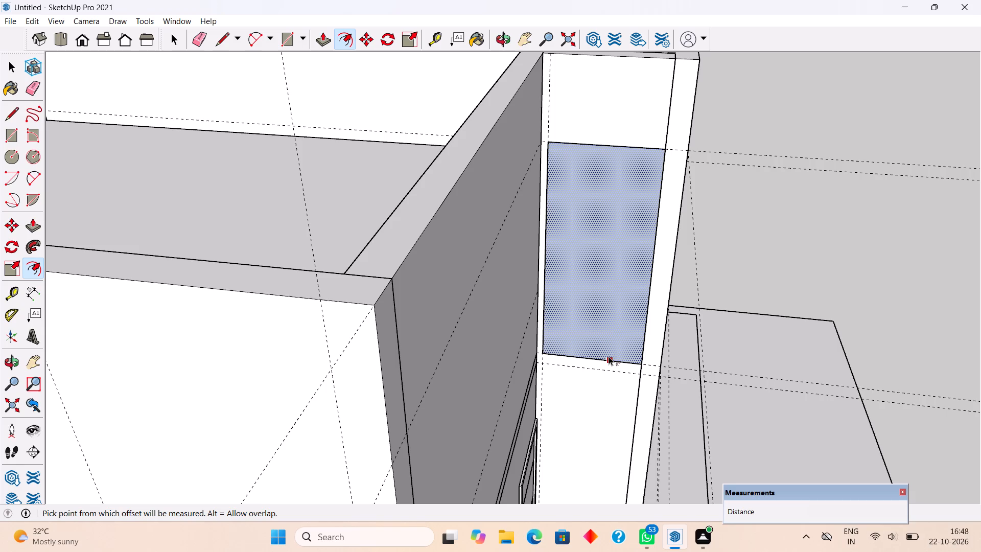
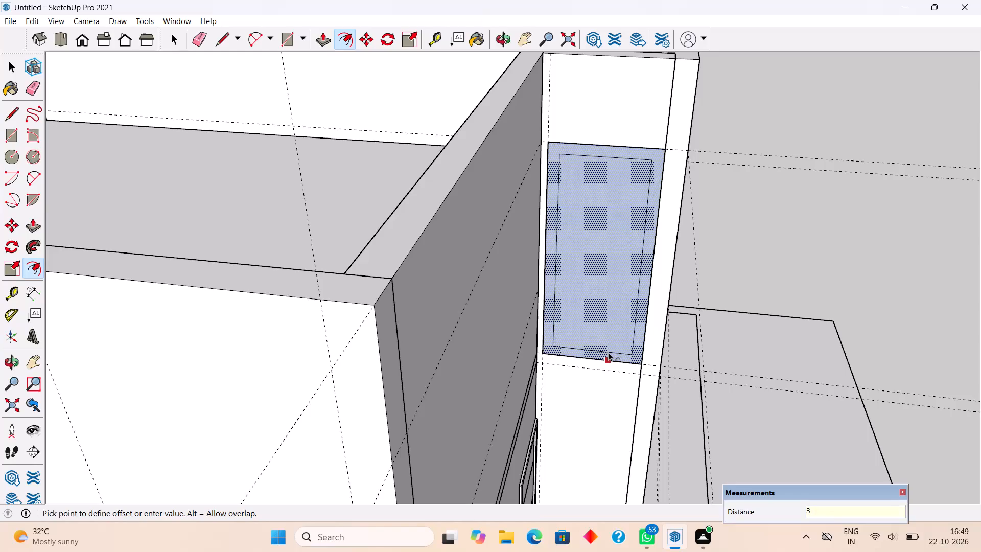
Offset the opening rectangle's outline 3" inward and delete the inner face to leave a frame ring.
{"action": "key", "text": "Return"}
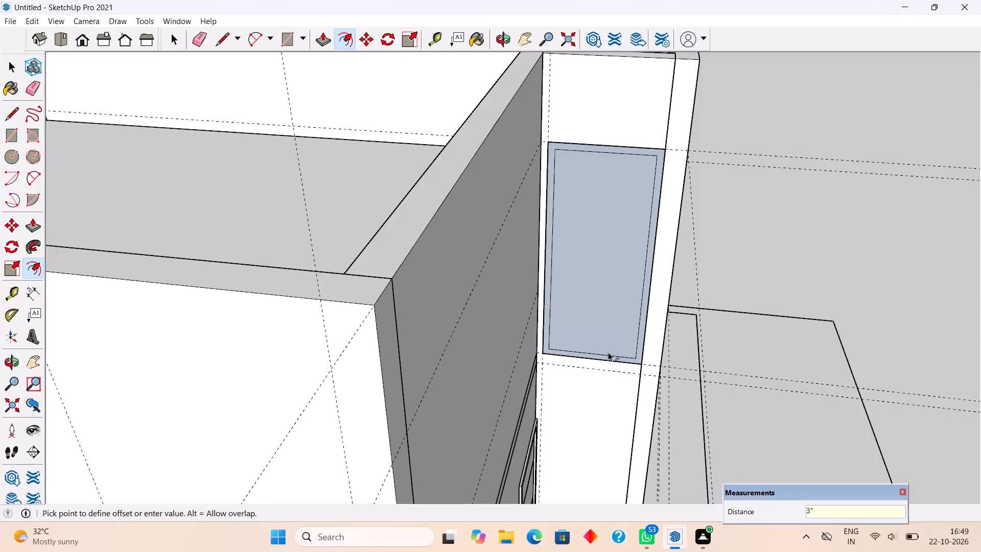
{"action": "key", "text": "space"}
{"action": "left_click", "coordinate": [607, 327]}
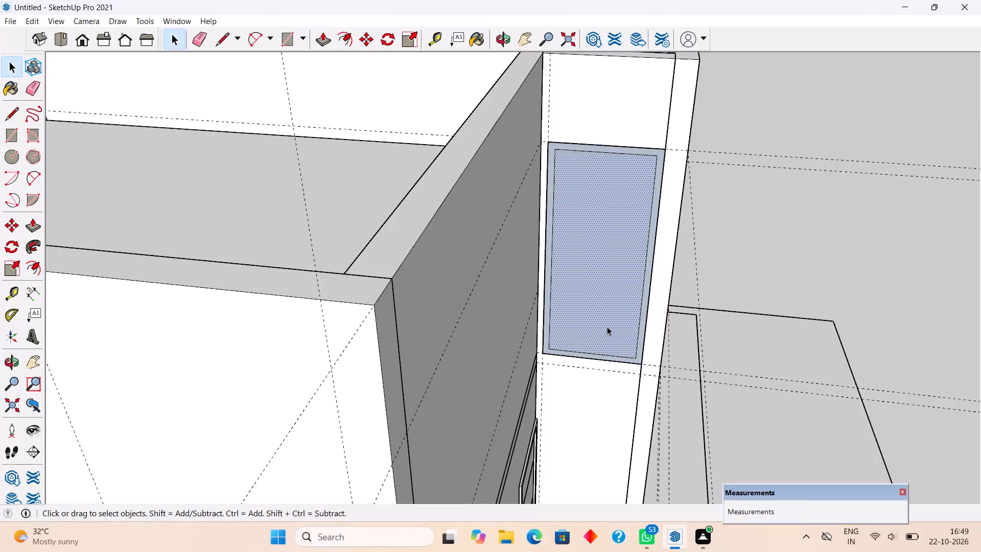
{"action": "key", "text": "Delete"}
Extrude the frame ring 3" outward and make the whole frame a group.
{"action": "key", "text": "p"}
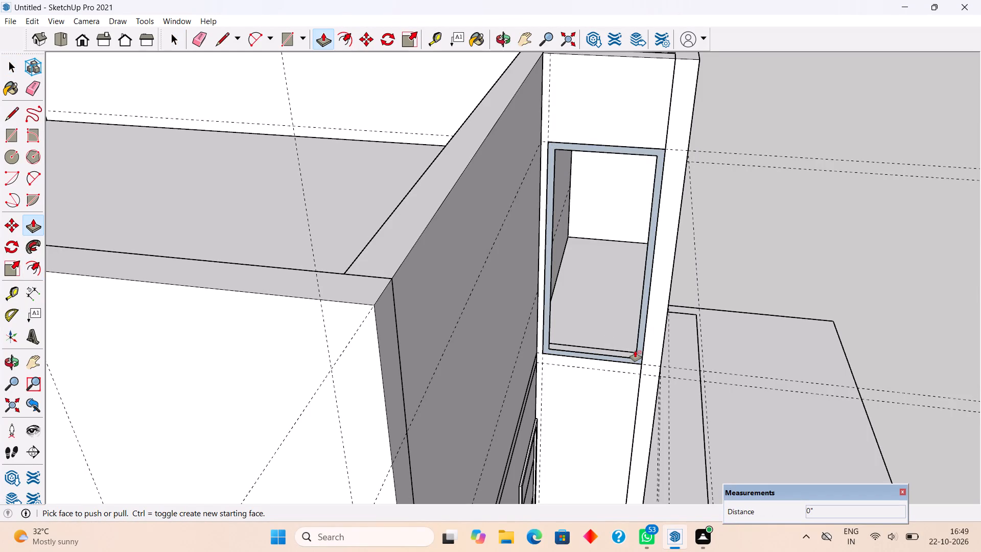
{"action": "left_click", "coordinate": [640, 359]}
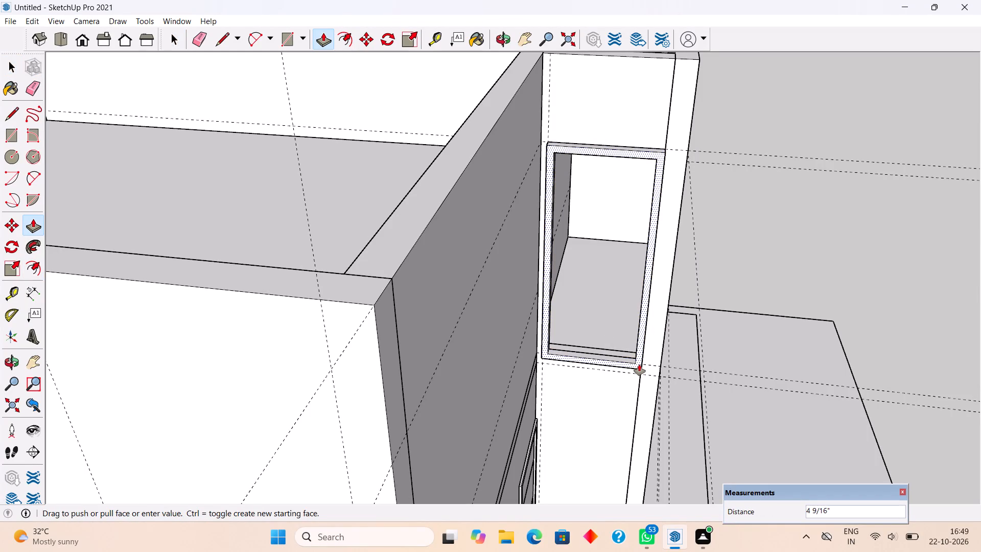
{"action": "type", "text": "3\""}
{"action": "key", "text": "Return"}
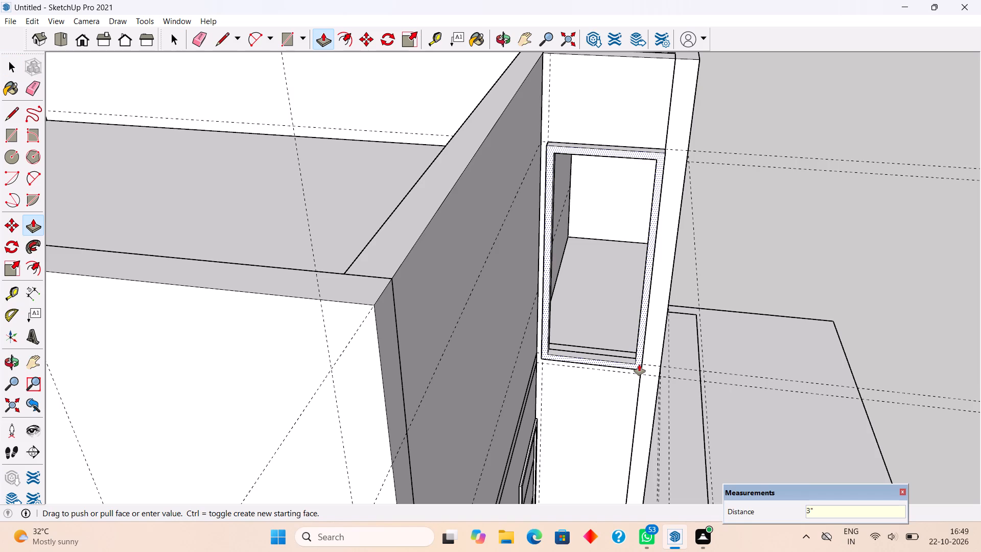
{"action": "key", "text": "space"}
{"action": "double_click", "coordinate": [637, 354]}
{"action": "left_click", "coordinate": [637, 354]}
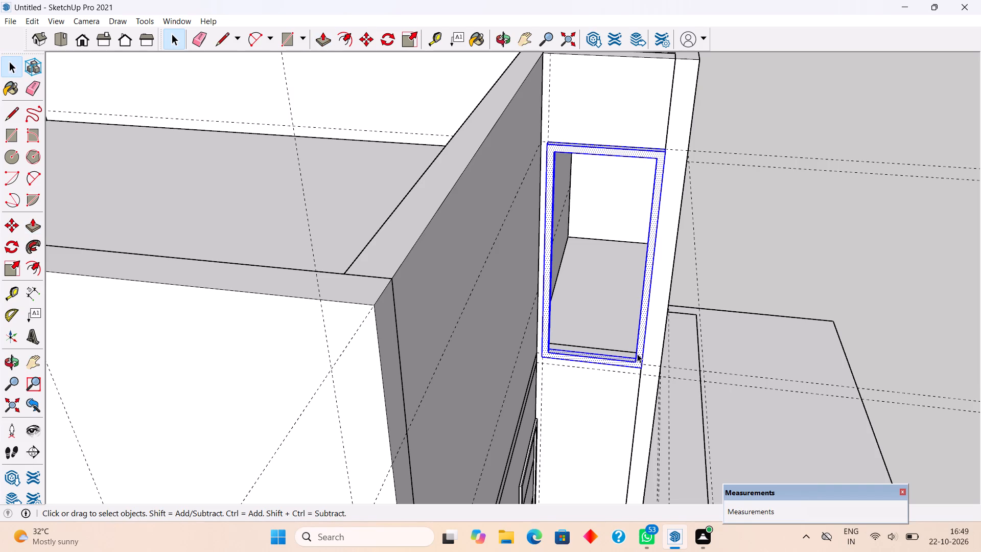
{"action": "right_click", "coordinate": [637, 354]}
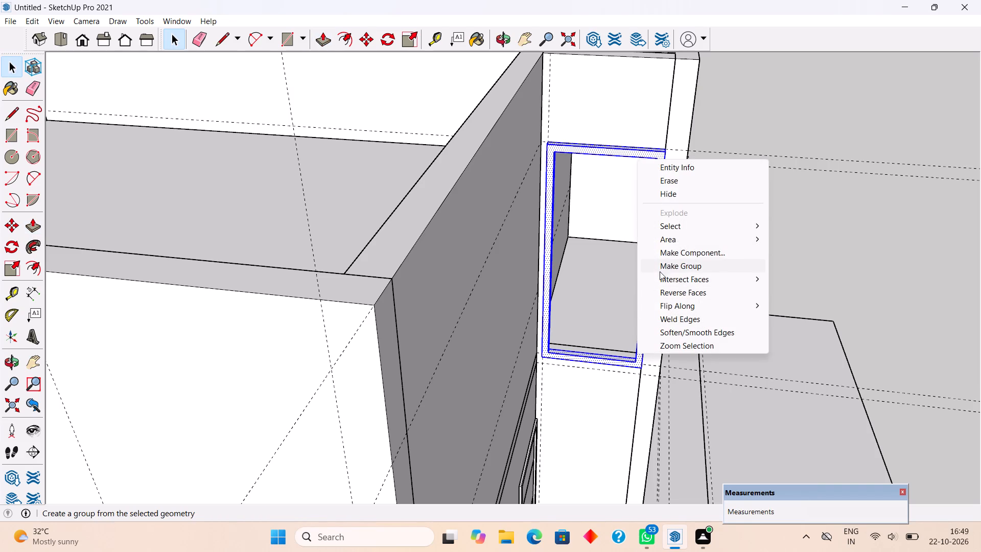
{"action": "left_click", "coordinate": [662, 269]}
Move the frame group 3" back by its lower corner to the opening's corner, flush with the side wall.
{"action": "scroll", "coordinate": [640, 360], "scroll_direction": "up", "scroll_amount": 12}
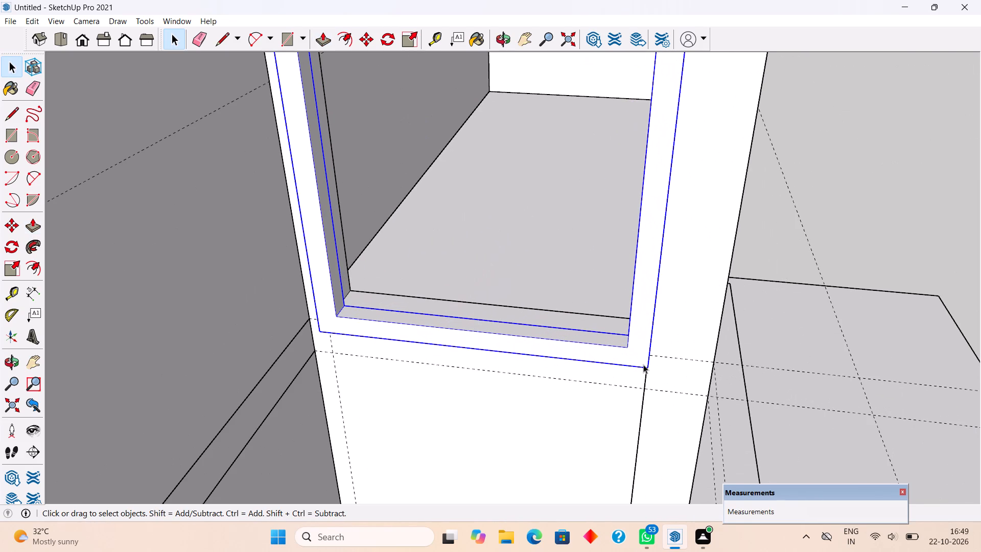
{"action": "key", "text": "m"}
{"action": "left_click", "coordinate": [647, 372]}
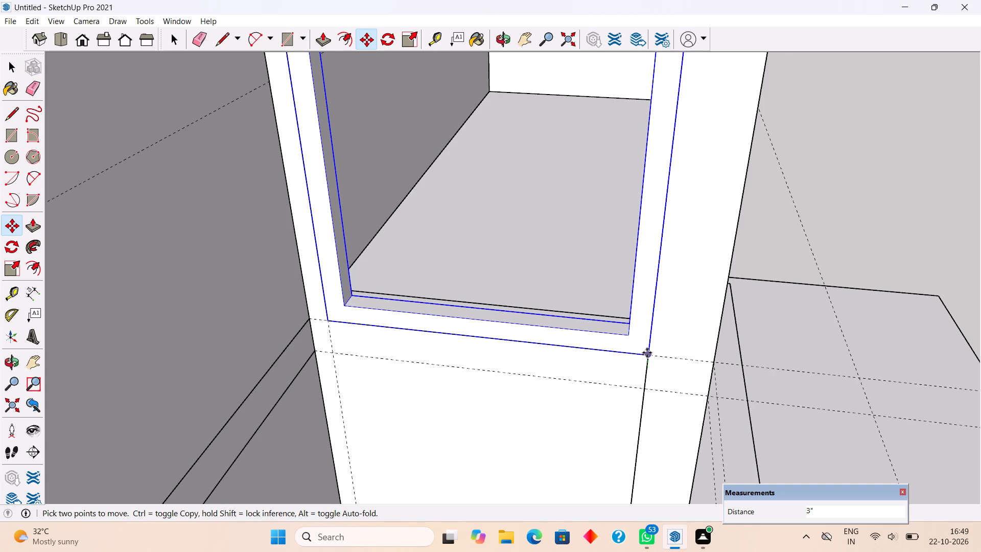
{"action": "left_click", "coordinate": [647, 353]}
{"action": "key", "text": "space"}
{"action": "scroll", "coordinate": [645, 367], "scroll_direction": "down", "scroll_amount": 6}
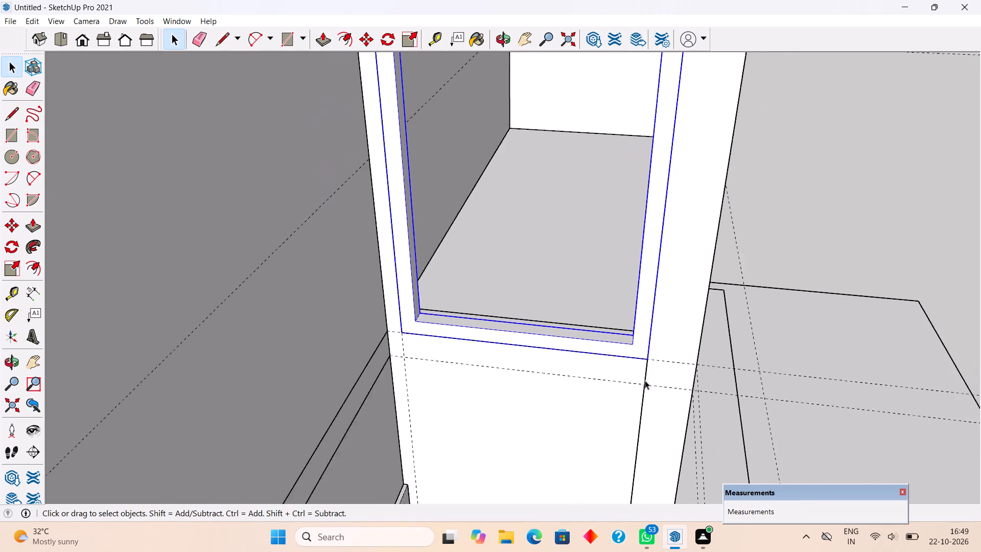
{"action": "scroll", "coordinate": [645, 380], "scroll_direction": "down", "scroll_amount": 2}
{"action": "left_click", "coordinate": [832, 248]}
Draw a 3'6" by 8'6" rectangle face filling the inside of the side-wall frame, corner to corner.
{"action": "scroll", "coordinate": [773, 310], "scroll_direction": "down", "scroll_amount": 4}
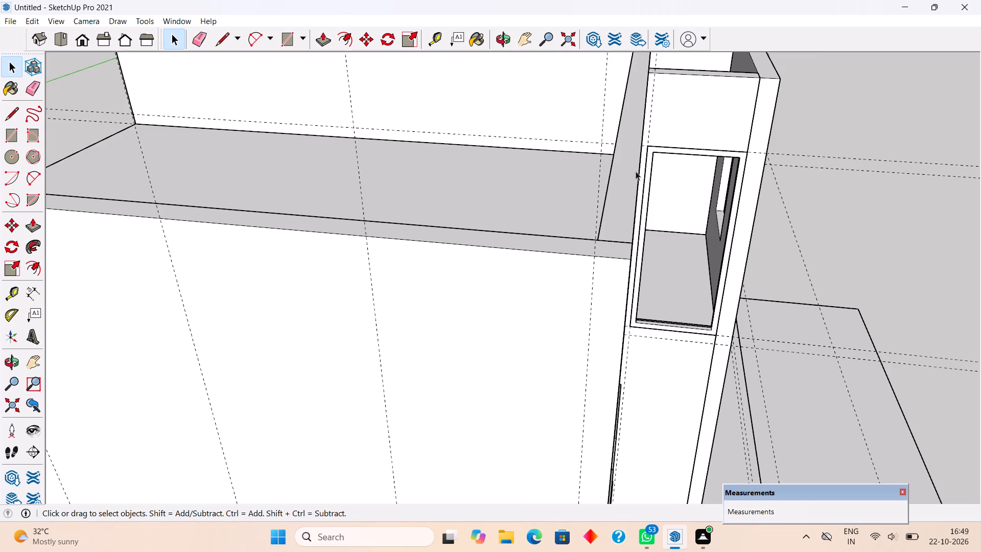
{"action": "scroll", "coordinate": [500, 219], "scroll_direction": "up", "scroll_amount": 4}
{"action": "scroll", "coordinate": [690, 152], "scroll_direction": "up", "scroll_amount": 2}
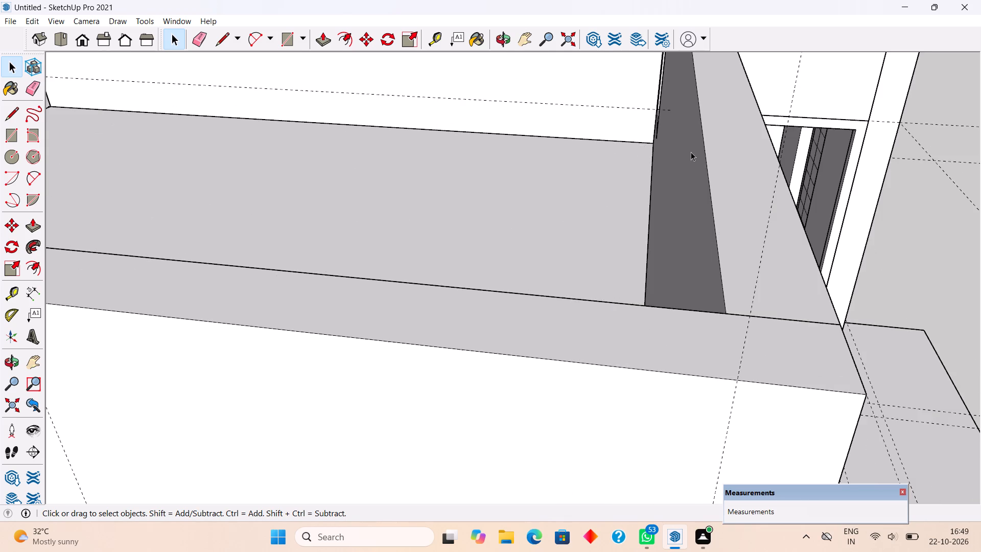
{"action": "scroll", "coordinate": [690, 200], "scroll_direction": "down", "scroll_amount": 2}
{"action": "scroll", "coordinate": [832, 268], "scroll_direction": "down", "scroll_amount": 4}
{"action": "middle_click_drag", "start_coordinate": [798, 272], "coordinate": [692, 224]}
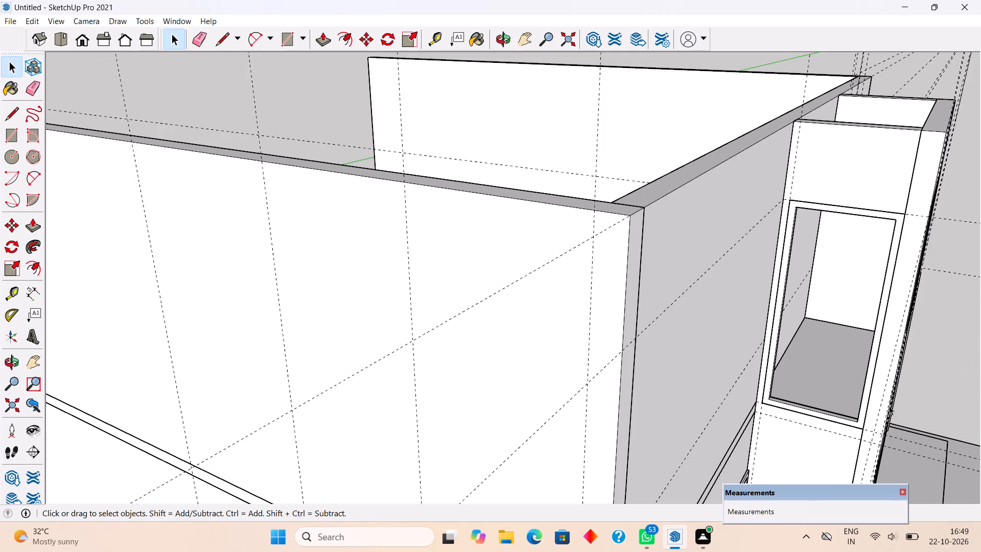
{"action": "scroll", "coordinate": [883, 439], "scroll_direction": "up", "scroll_amount": 5}
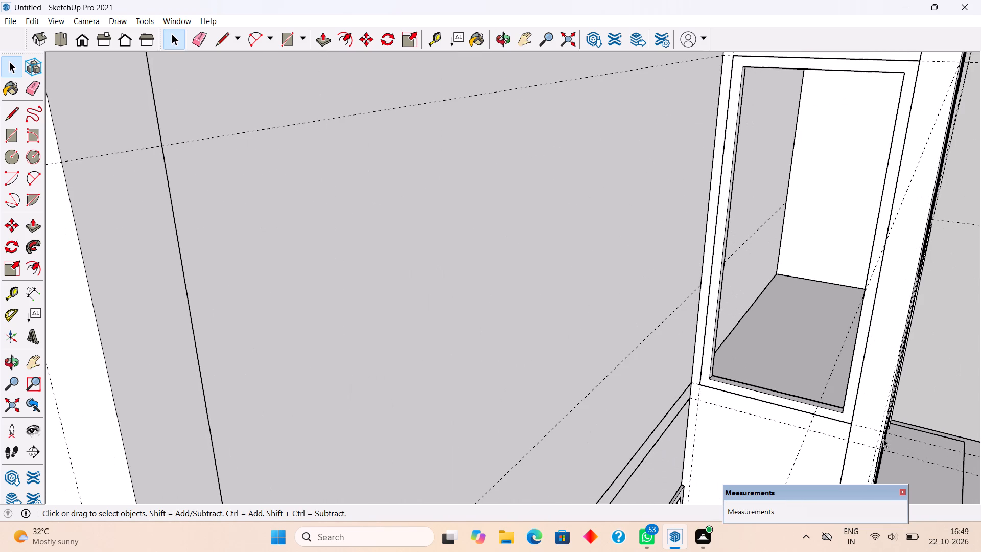
{"action": "key", "text": "r"}
{"action": "left_click", "coordinate": [749, 66]}
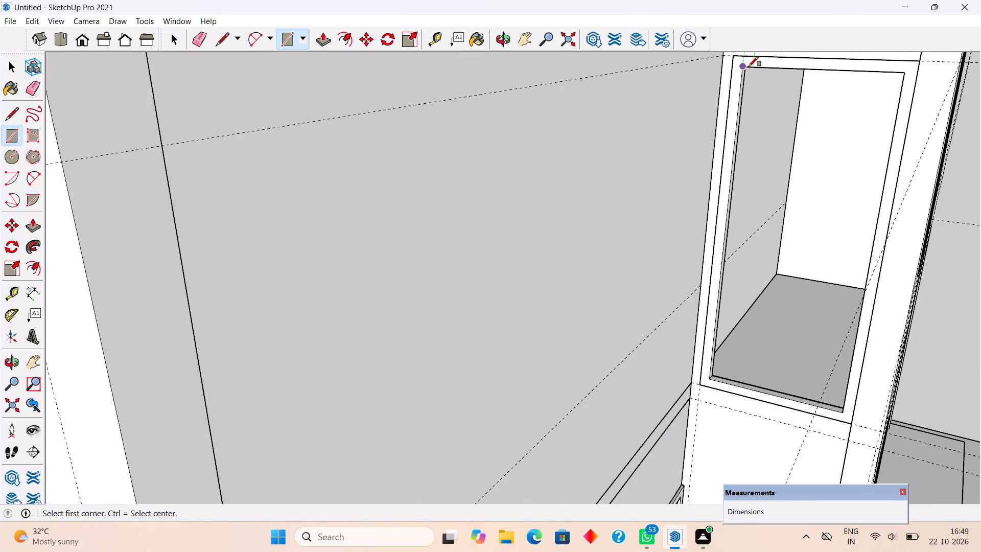
{"action": "left_click", "coordinate": [845, 413]}
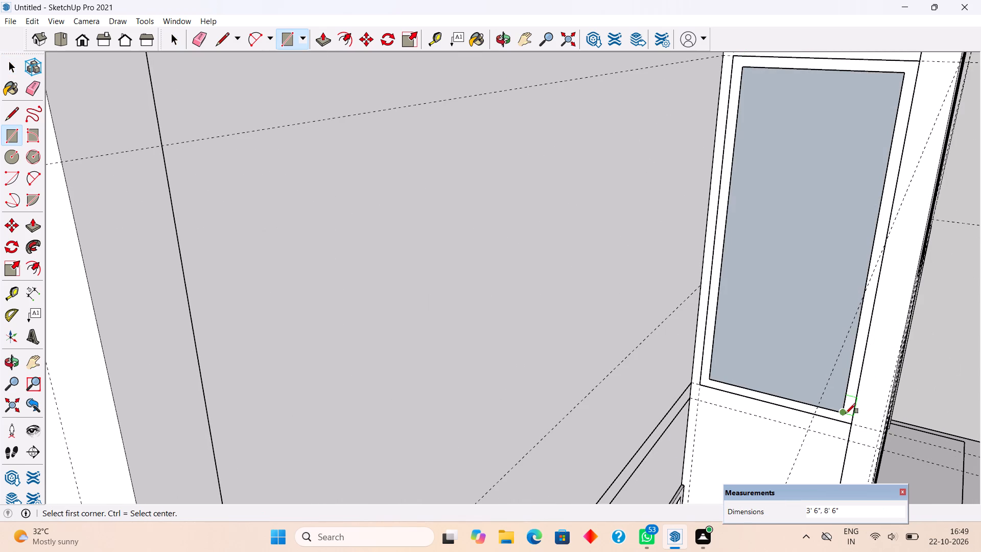
Extrude the rectangle face 2" into a panel and make it a group.
{"action": "key", "text": "p"}
{"action": "left_click", "coordinate": [814, 349]}
{"action": "type", "text": "2\""}
{"action": "key", "text": "Return"}
{"action": "key", "text": "space"}
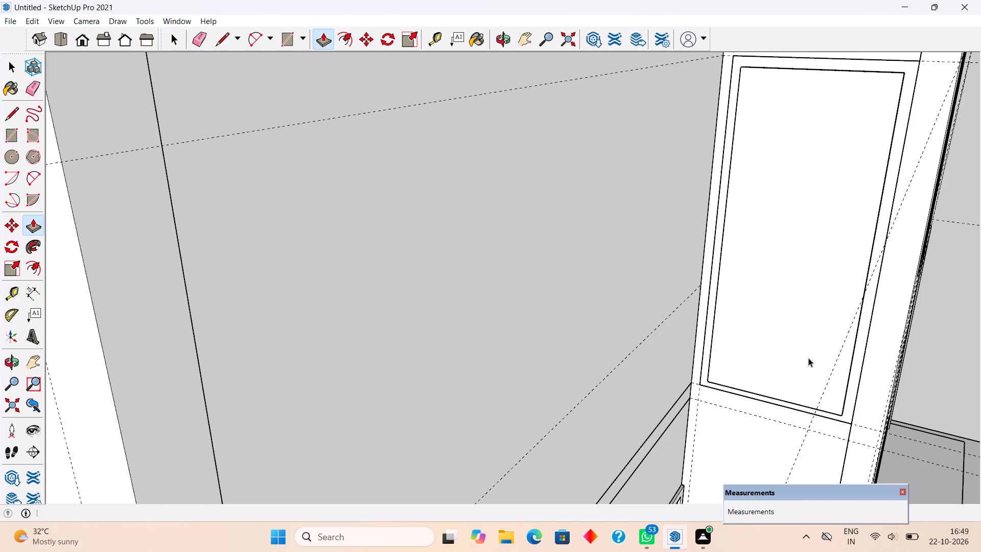
{"action": "triple_click", "coordinate": [808, 358]}
{"action": "right_click", "coordinate": [808, 358]}
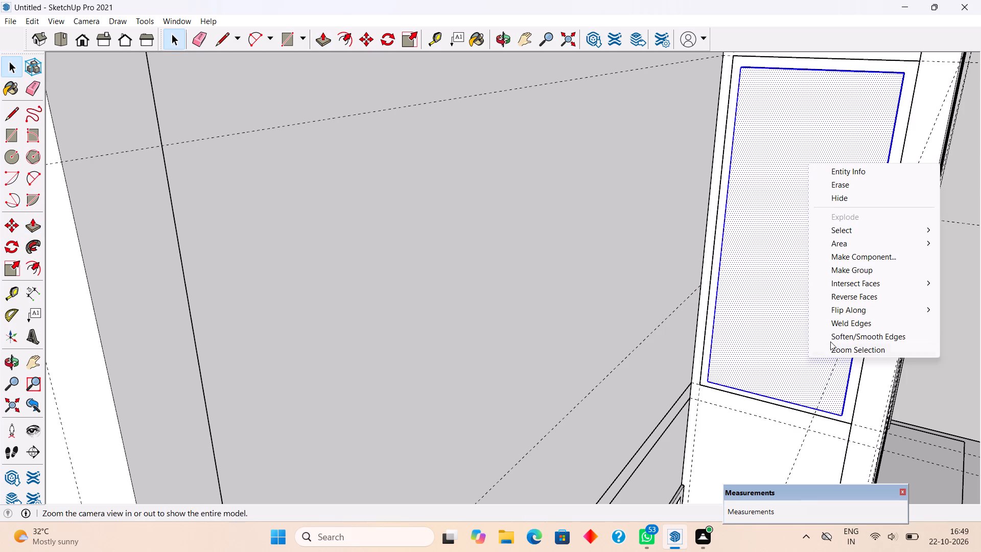
{"action": "left_click", "coordinate": [843, 271]}
Inside the panel group, move the panel's outer face 2" inward, flush with the frame, and leave the group.
{"action": "scroll", "coordinate": [852, 423], "scroll_direction": "up", "scroll_amount": 4}
{"action": "scroll", "coordinate": [834, 371], "scroll_direction": "up", "scroll_amount": 5}
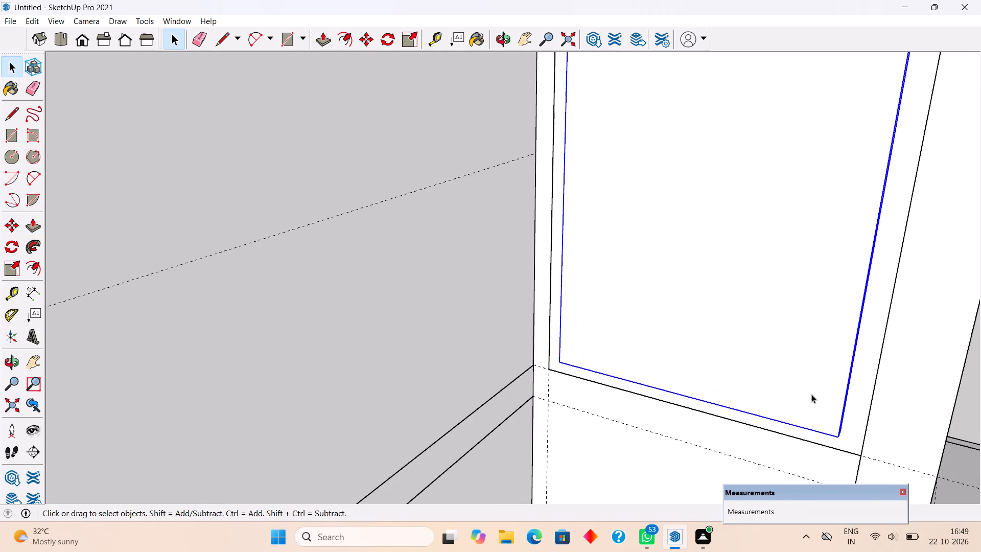
{"action": "scroll", "coordinate": [887, 468], "scroll_direction": "up", "scroll_amount": 7}
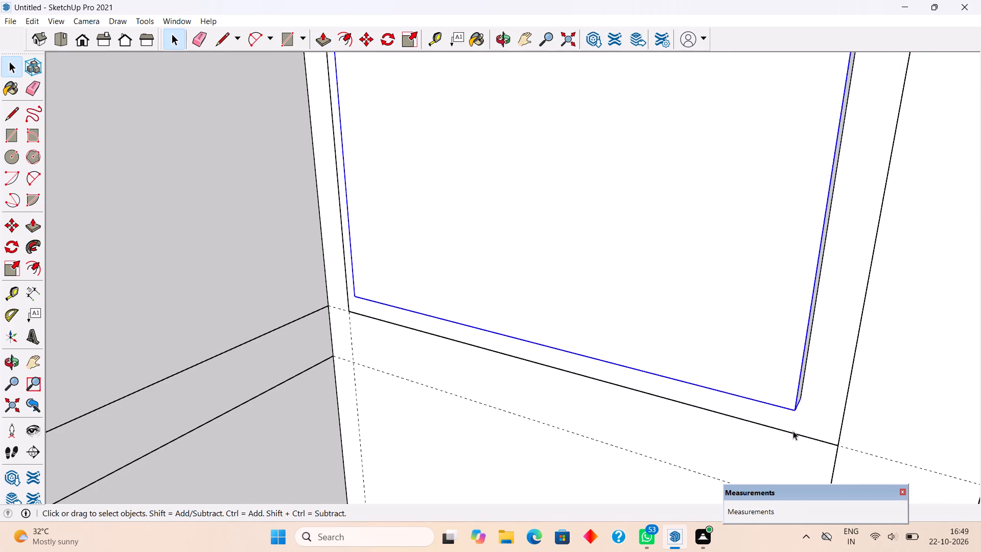
{"action": "middle_click_drag", "start_coordinate": [665, 319], "coordinate": [575, 307]}
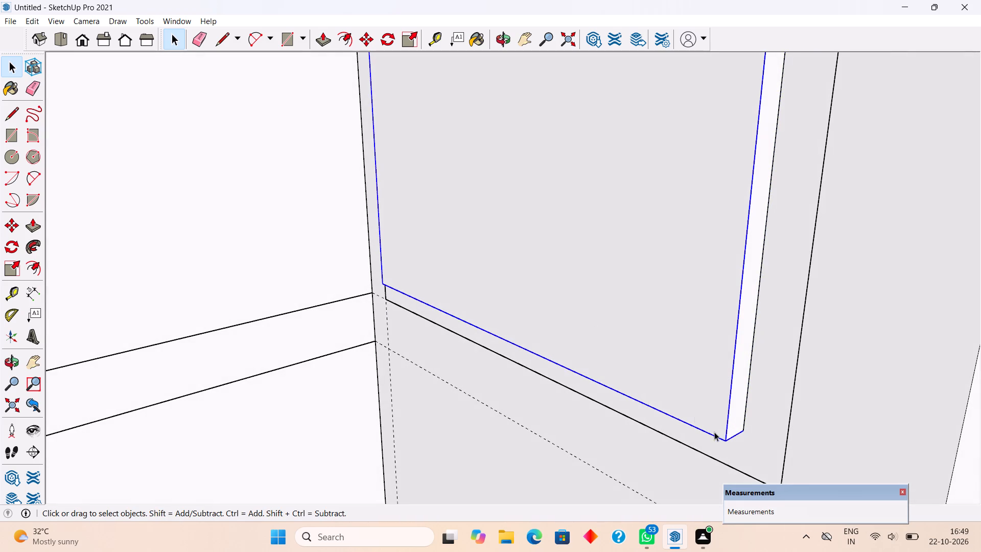
{"action": "triple_click", "coordinate": [723, 401]}
{"action": "left_click", "coordinate": [723, 401]}
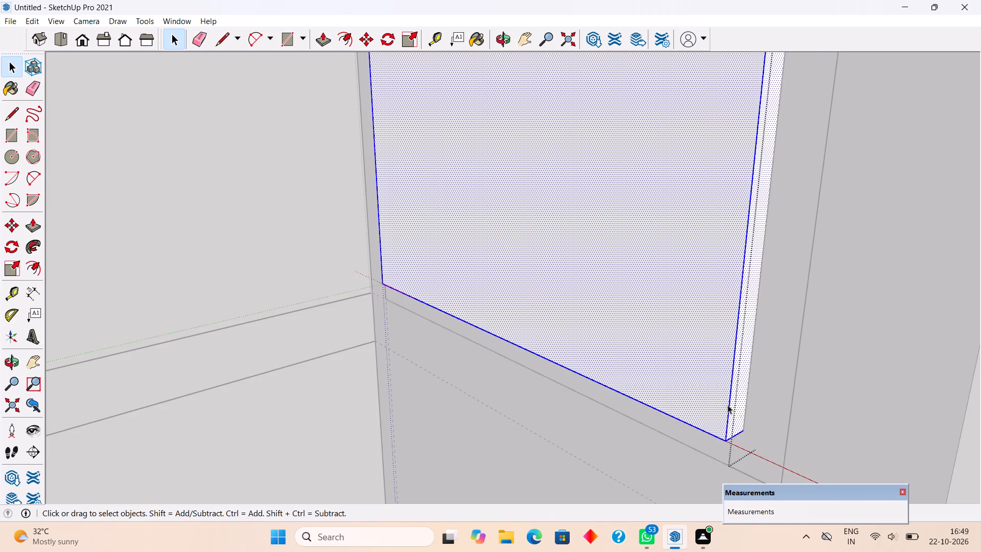
{"action": "key", "text": "m"}
{"action": "left_click", "coordinate": [722, 439]}
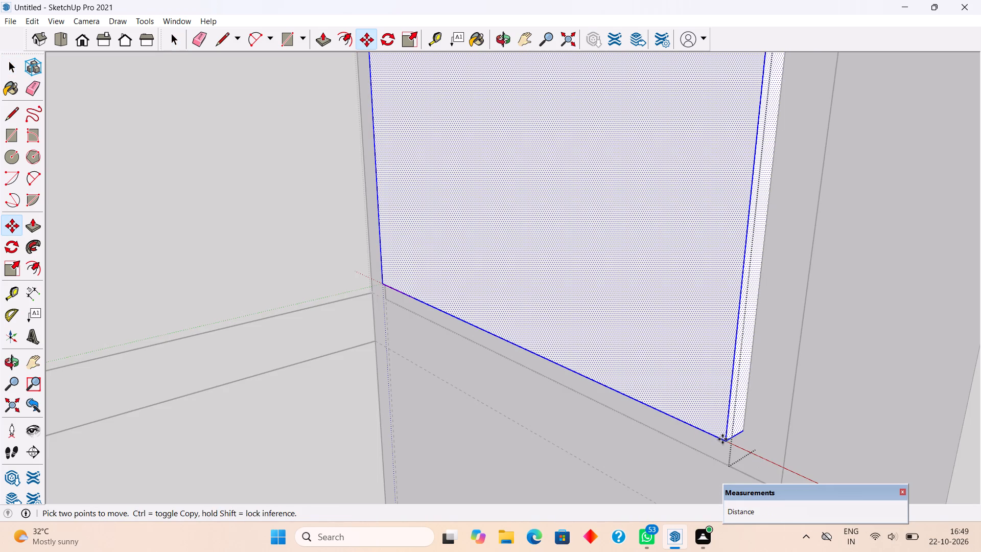
{"action": "left_click", "coordinate": [748, 427]}
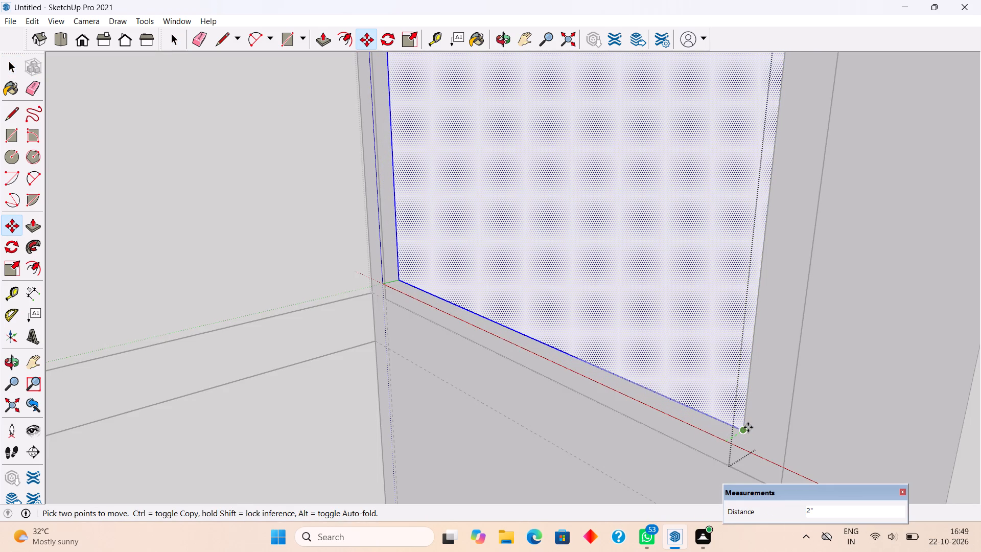
{"action": "key", "text": "space"}
{"action": "scroll", "coordinate": [724, 472], "scroll_direction": "down", "scroll_amount": 9}
{"action": "scroll", "coordinate": [723, 379], "scroll_direction": "down", "scroll_amount": 6}
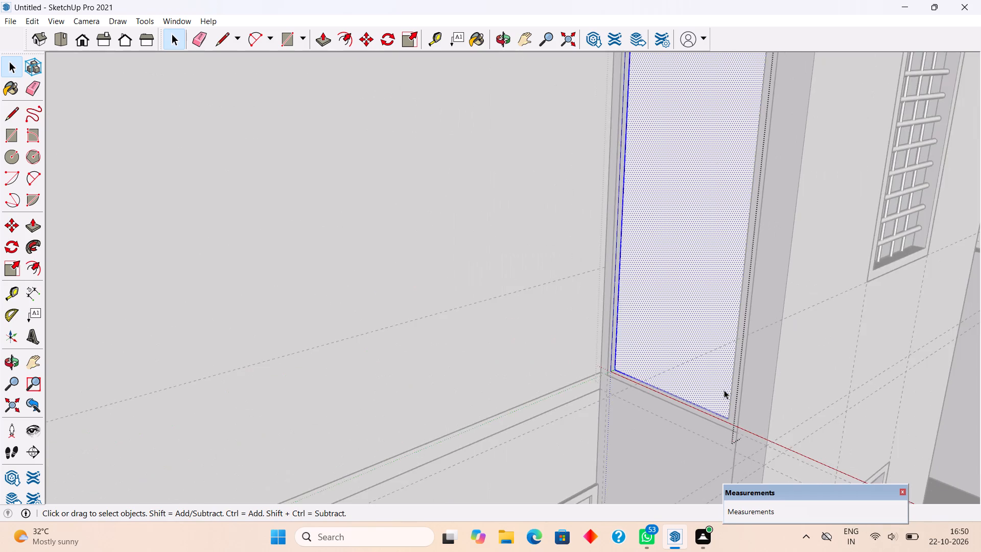
{"action": "scroll", "coordinate": [724, 390], "scroll_direction": "down", "scroll_amount": 14}
{"action": "left_click", "coordinate": [863, 285]}
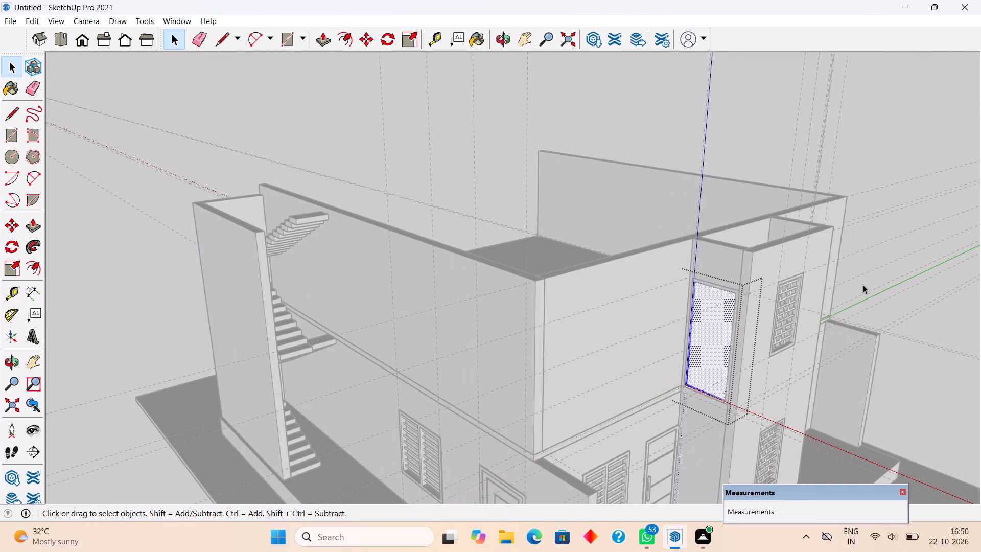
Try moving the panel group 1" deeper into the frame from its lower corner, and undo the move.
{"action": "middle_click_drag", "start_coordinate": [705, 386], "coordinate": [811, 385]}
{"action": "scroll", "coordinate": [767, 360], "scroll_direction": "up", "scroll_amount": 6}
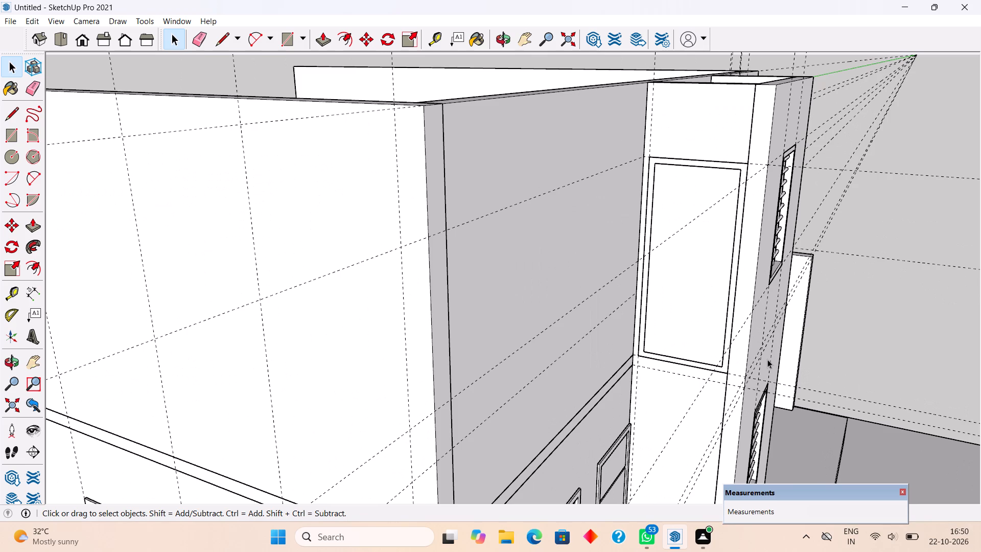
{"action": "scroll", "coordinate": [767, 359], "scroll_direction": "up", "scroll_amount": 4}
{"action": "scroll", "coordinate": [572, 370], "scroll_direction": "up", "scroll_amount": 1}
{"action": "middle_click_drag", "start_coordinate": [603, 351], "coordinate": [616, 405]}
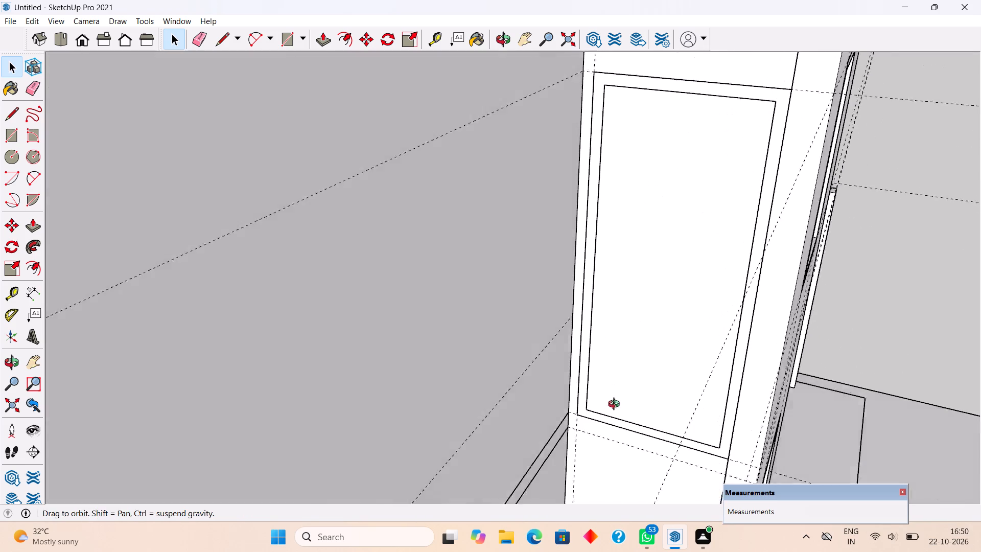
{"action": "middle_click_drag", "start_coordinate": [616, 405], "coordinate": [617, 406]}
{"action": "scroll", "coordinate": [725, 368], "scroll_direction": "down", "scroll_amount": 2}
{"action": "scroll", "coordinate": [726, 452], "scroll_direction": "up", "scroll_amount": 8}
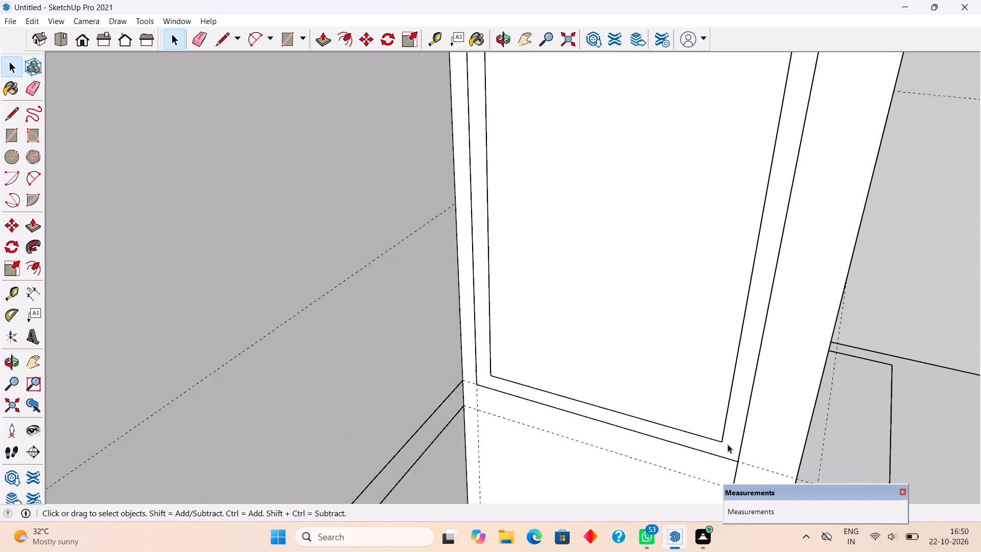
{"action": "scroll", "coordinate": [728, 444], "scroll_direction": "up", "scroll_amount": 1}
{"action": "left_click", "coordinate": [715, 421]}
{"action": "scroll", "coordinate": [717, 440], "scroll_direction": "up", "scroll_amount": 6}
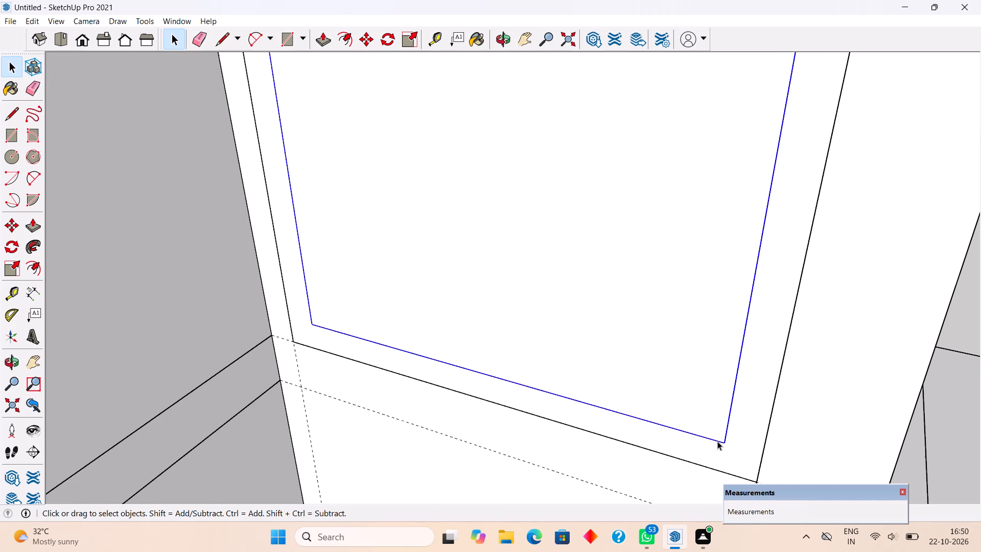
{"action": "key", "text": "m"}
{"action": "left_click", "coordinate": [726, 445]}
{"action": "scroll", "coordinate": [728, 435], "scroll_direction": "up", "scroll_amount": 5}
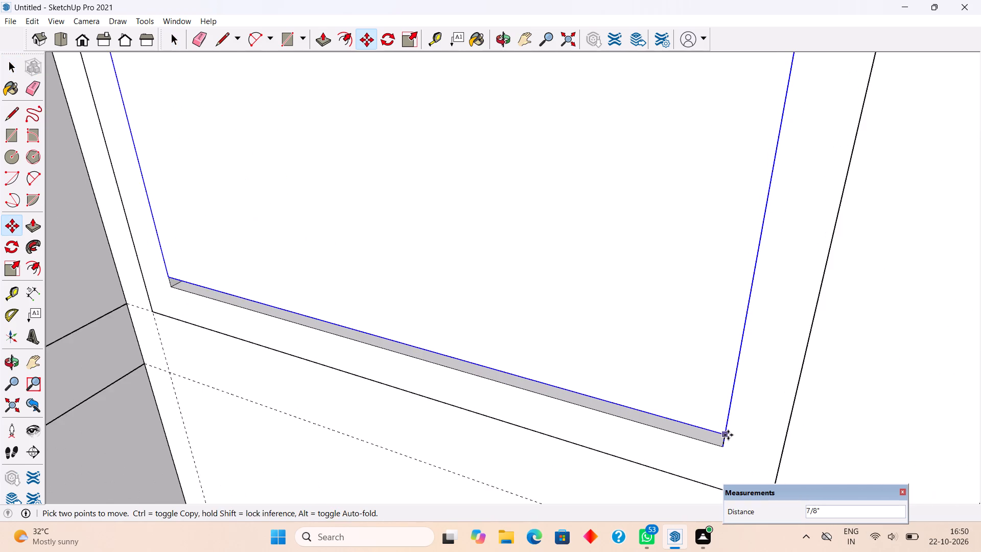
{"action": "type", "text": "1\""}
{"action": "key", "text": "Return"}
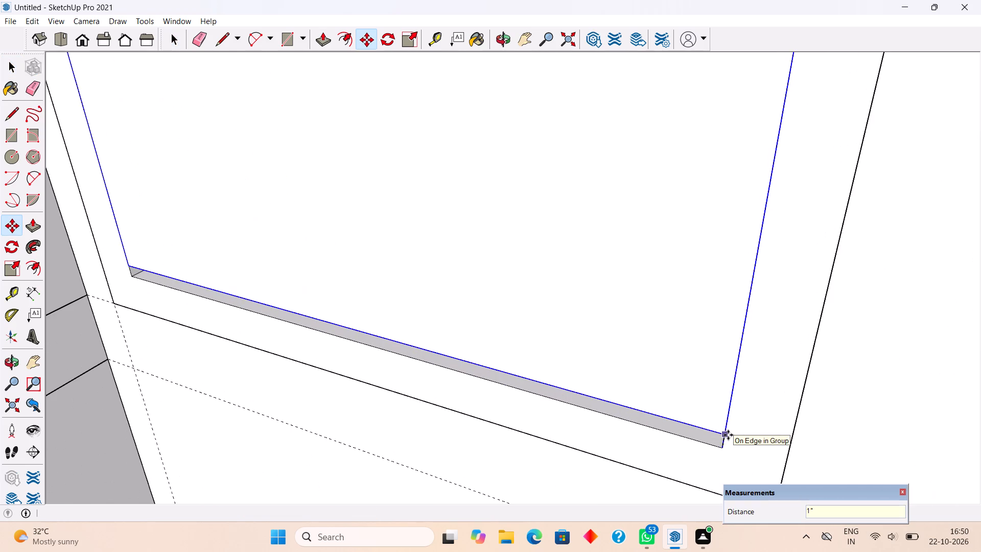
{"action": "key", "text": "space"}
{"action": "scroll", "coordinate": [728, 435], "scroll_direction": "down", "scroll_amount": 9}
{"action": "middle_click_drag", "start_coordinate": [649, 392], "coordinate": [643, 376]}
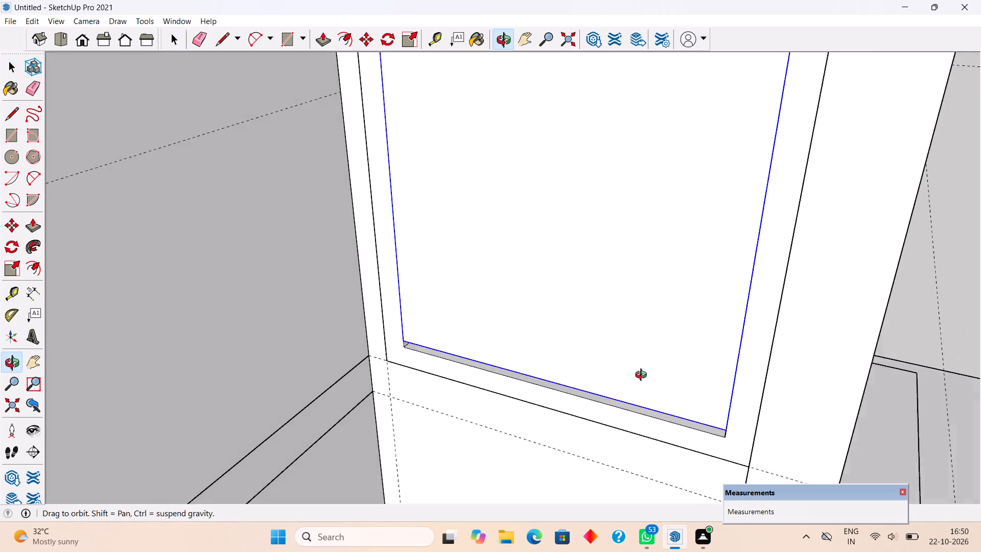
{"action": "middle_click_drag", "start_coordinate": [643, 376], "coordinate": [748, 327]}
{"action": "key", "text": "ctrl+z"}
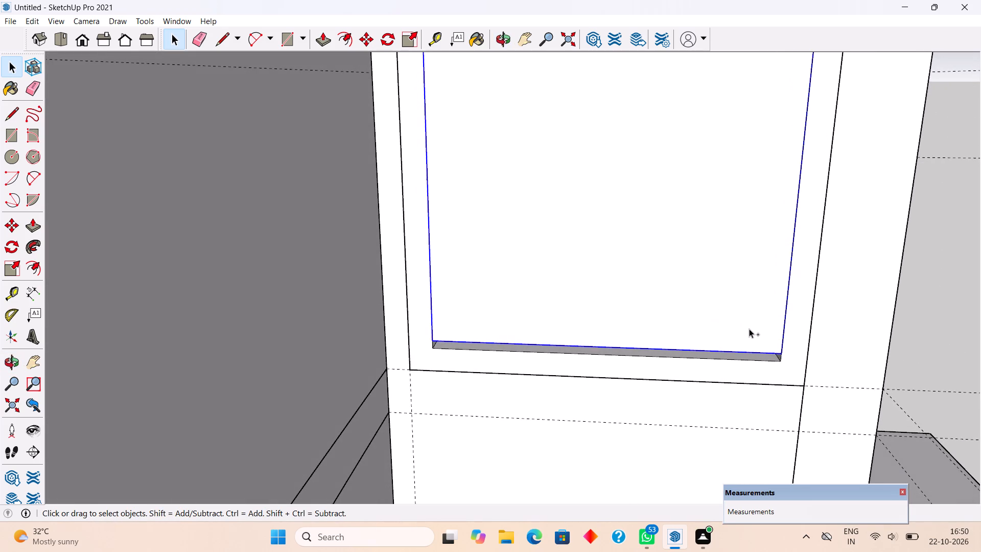
Move the panel group 1" deeper into the side-wall frame from its lower corner.
{"action": "scroll", "coordinate": [772, 366], "scroll_direction": "up", "scroll_amount": 4}
{"action": "key", "text": "m"}
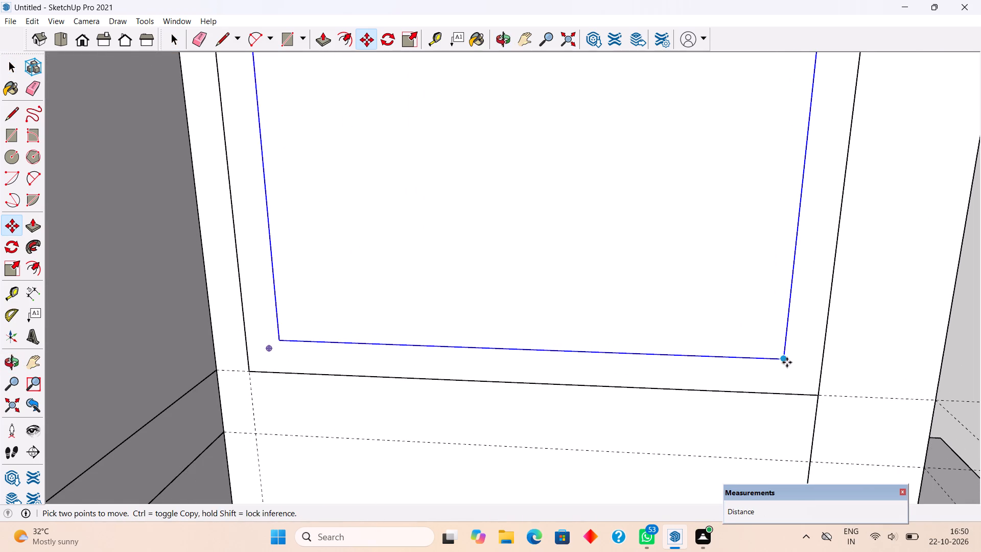
{"action": "left_click", "coordinate": [782, 358]}
{"action": "scroll", "coordinate": [776, 349], "scroll_direction": "up", "scroll_amount": 5}
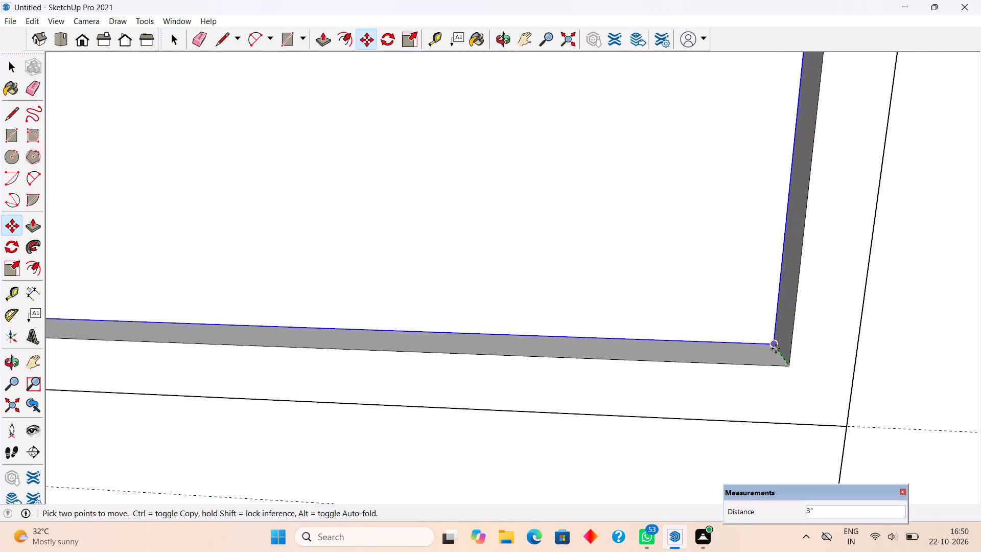
{"action": "type", "text": "1\""}
{"action": "key", "text": "Return"}
{"action": "key", "text": "space"}
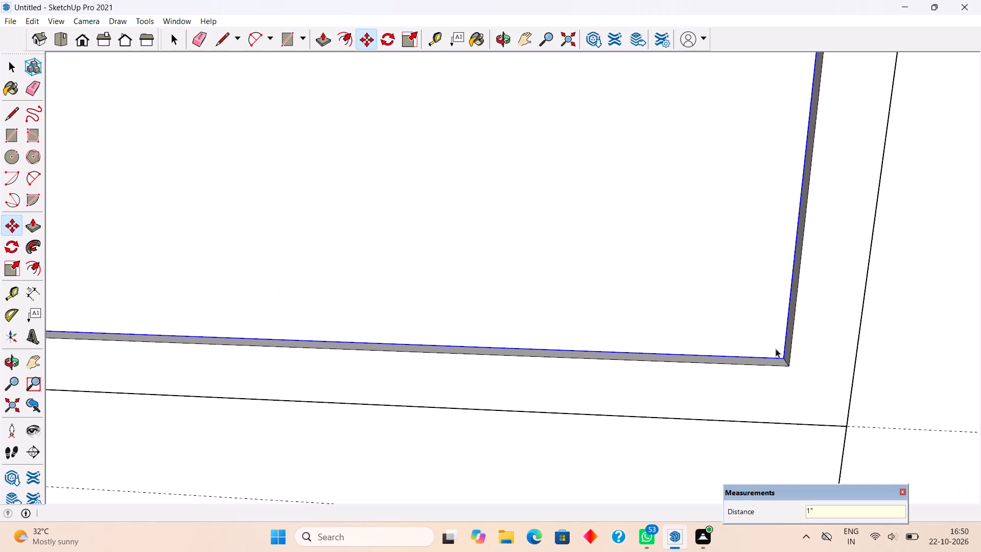
{"action": "scroll", "coordinate": [776, 359], "scroll_direction": "down", "scroll_amount": 11}
{"action": "scroll", "coordinate": [777, 380], "scroll_direction": "down", "scroll_amount": 10}
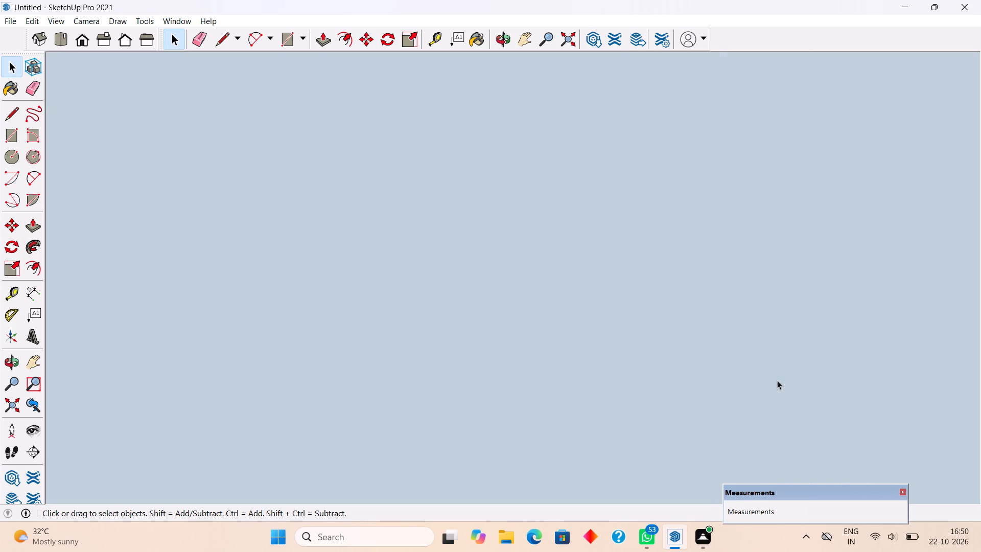
Draw a handle rectangle about 1 11/16" by 1' 9 3/4" on the upper side-wall panel, beside its long edge nearest the main wall.
{"action": "left_click", "coordinate": [9, 397]}
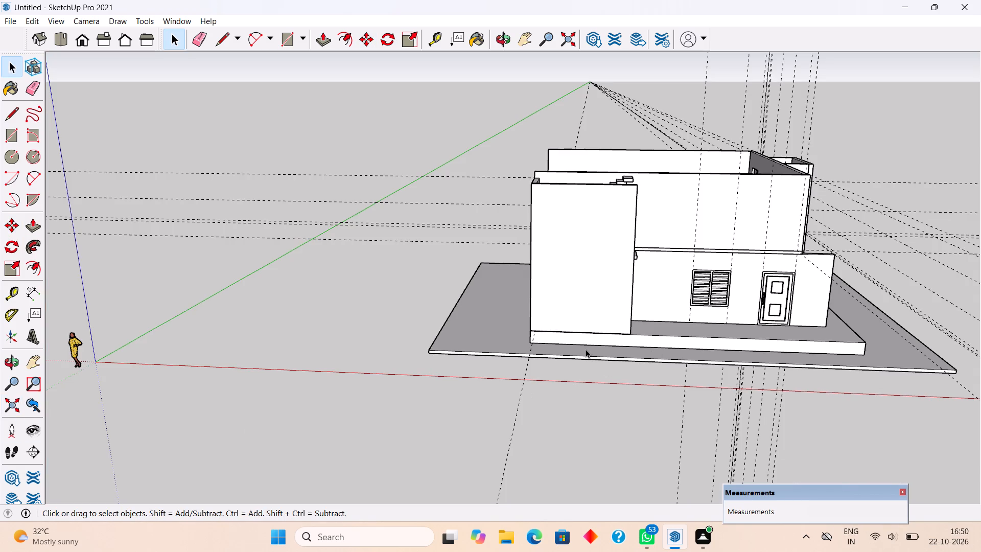
{"action": "middle_click_drag", "start_coordinate": [900, 352], "coordinate": [756, 347]}
{"action": "scroll", "coordinate": [891, 254], "scroll_direction": "up", "scroll_amount": 4}
{"action": "scroll", "coordinate": [731, 249], "scroll_direction": "up", "scroll_amount": 4}
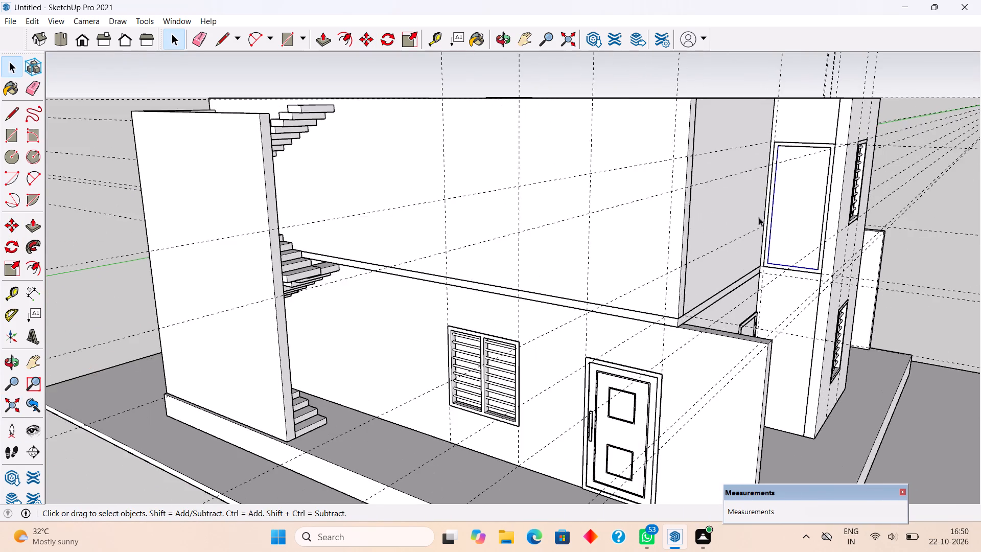
{"action": "scroll", "coordinate": [765, 209], "scroll_direction": "up", "scroll_amount": 5}
{"action": "left_click", "coordinate": [795, 202]}
{"action": "scroll", "coordinate": [802, 222], "scroll_direction": "up", "scroll_amount": 2}
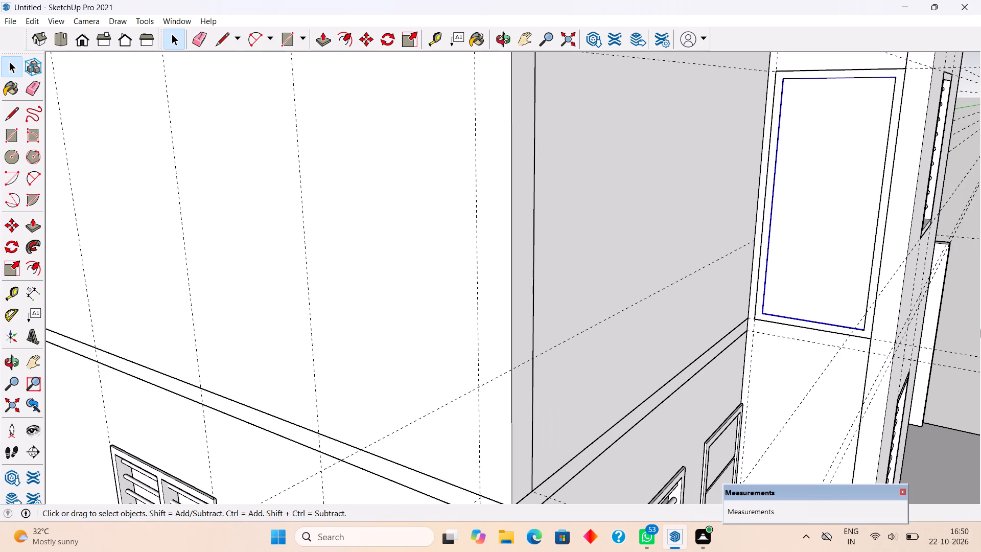
{"action": "left_click", "coordinate": [961, 333]}
{"action": "middle_click_drag", "start_coordinate": [805, 333], "coordinate": [838, 375]}
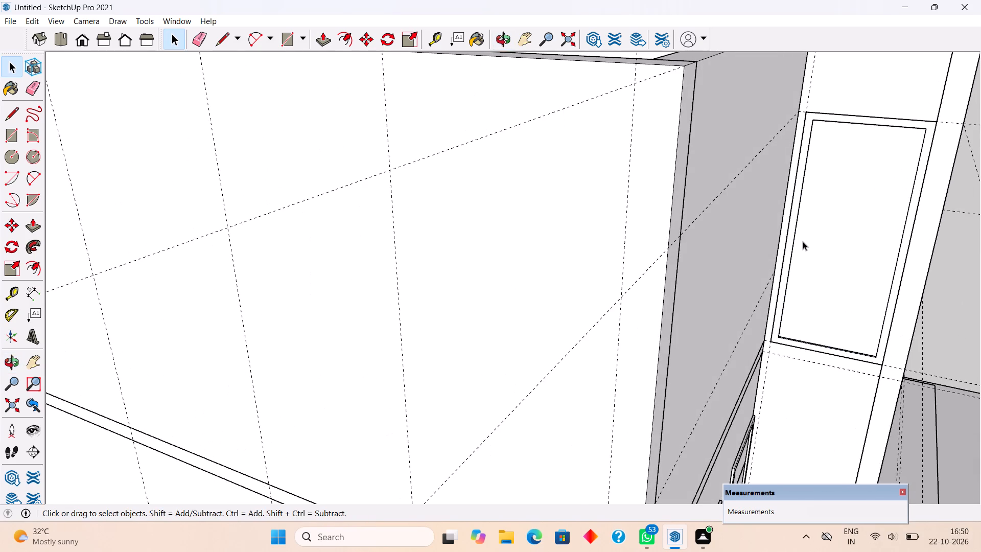
{"action": "scroll", "coordinate": [803, 240], "scroll_direction": "up", "scroll_amount": 7}
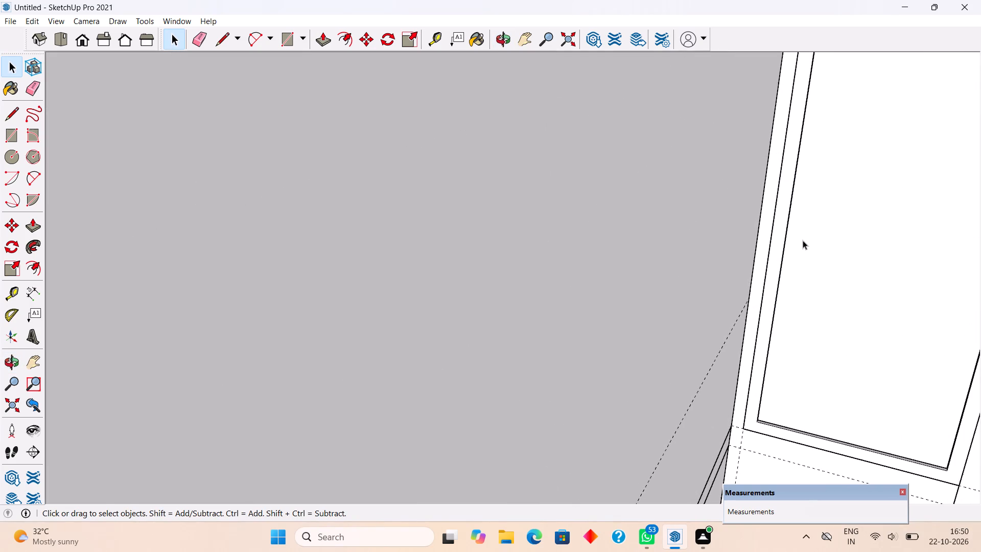
{"action": "key", "text": "r"}
{"action": "left_click", "coordinate": [798, 206]}
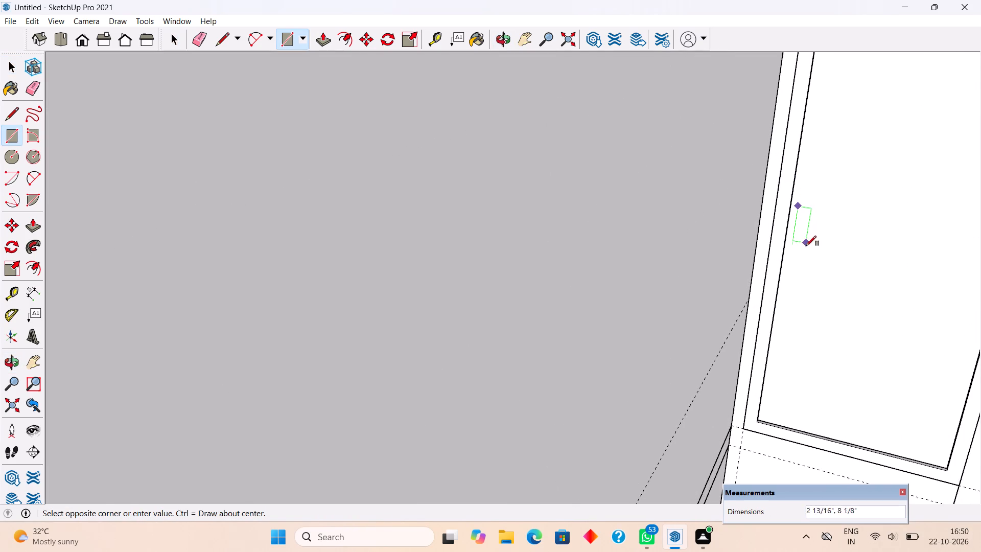
{"action": "left_click", "coordinate": [791, 297]}
Extrude the handle rectangle 1" and make it a group.
{"action": "key", "text": "p"}
{"action": "left_click", "coordinate": [792, 288]}
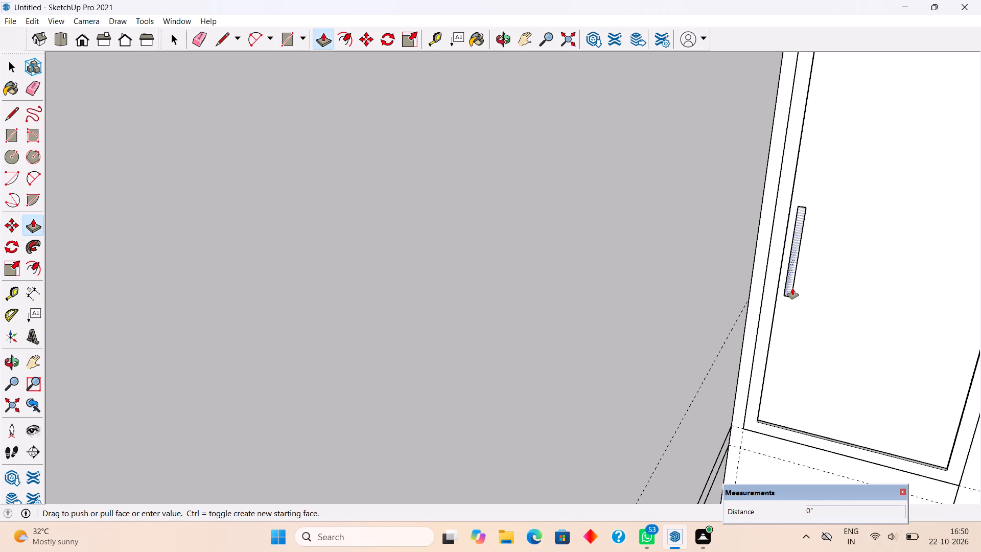
{"action": "type", "text": "1\""}
{"action": "key", "text": "Return"}
{"action": "key", "text": "space"}
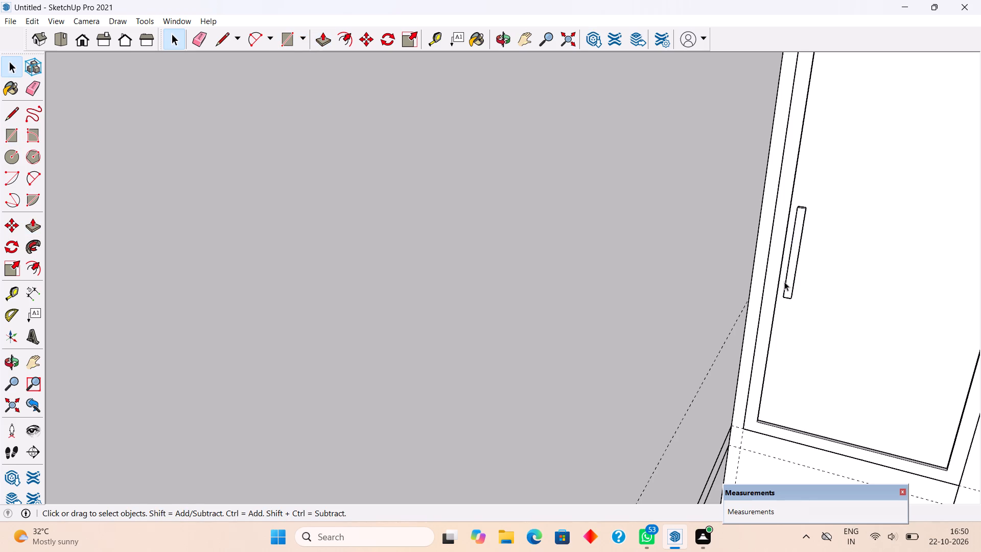
{"action": "triple_click", "coordinate": [787, 291]}
{"action": "right_click", "coordinate": [787, 291]}
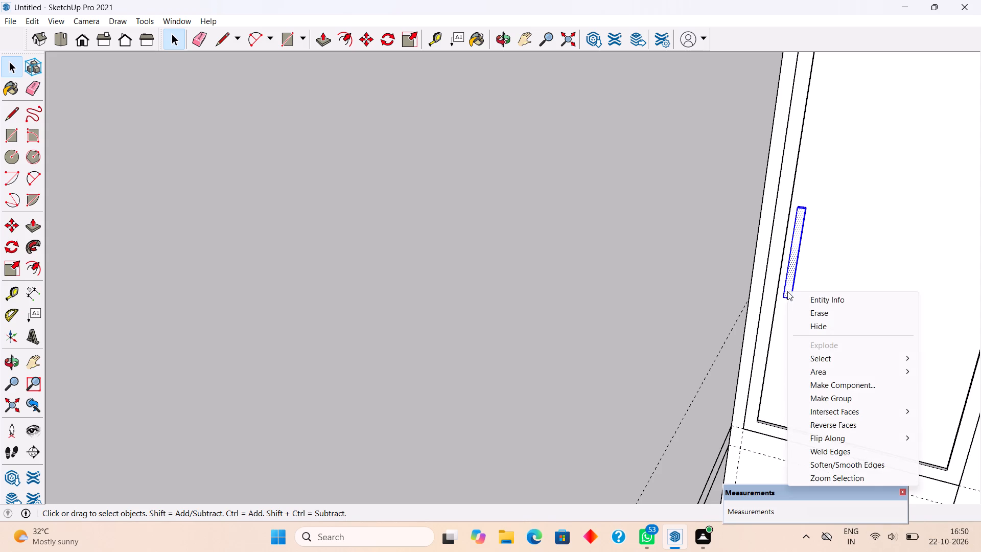
{"action": "left_click", "coordinate": [844, 402]}
{"action": "scroll", "coordinate": [787, 364], "scroll_direction": "down", "scroll_amount": 6}
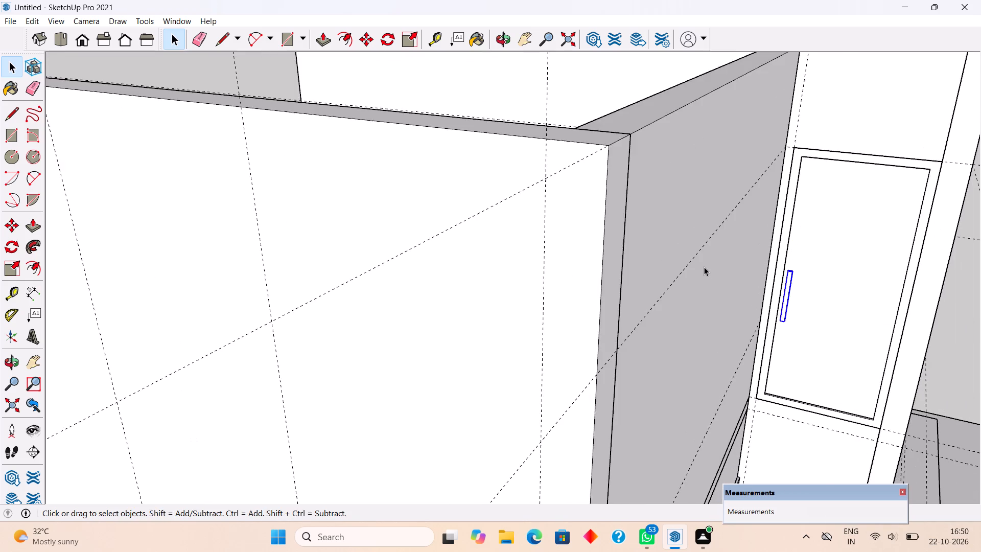
{"action": "scroll", "coordinate": [704, 267], "scroll_direction": "down", "scroll_amount": 9}
{"action": "left_click", "coordinate": [924, 282]}
Examine the house from the front and stair sides, checking the new side-wall door and the front facade.
{"action": "middle_click_drag", "start_coordinate": [892, 337], "coordinate": [728, 179]}
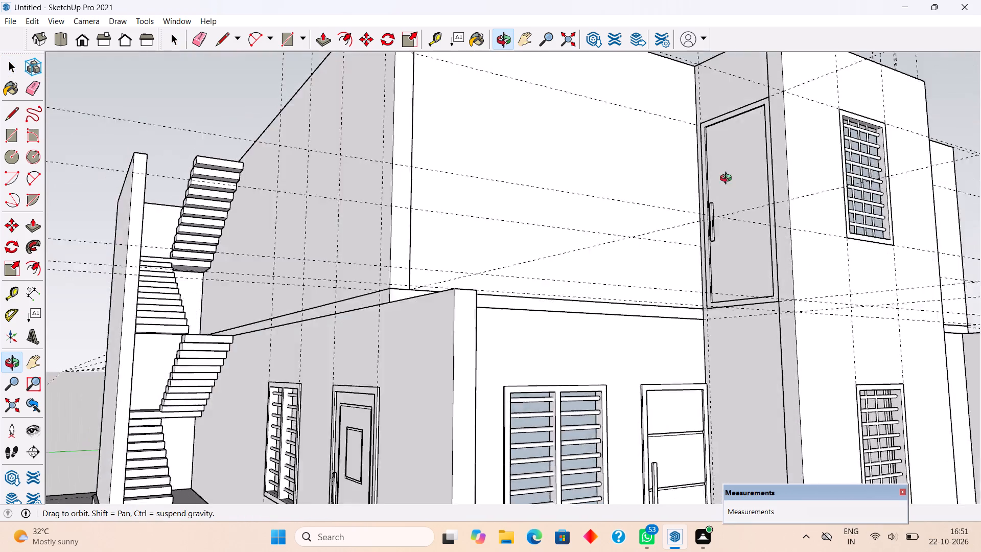
{"action": "middle_click_drag", "start_coordinate": [728, 179], "coordinate": [728, 179]}
{"action": "scroll", "coordinate": [728, 179], "scroll_direction": "down", "scroll_amount": 6}
{"action": "middle_click_drag", "start_coordinate": [818, 263], "coordinate": [725, 343]}
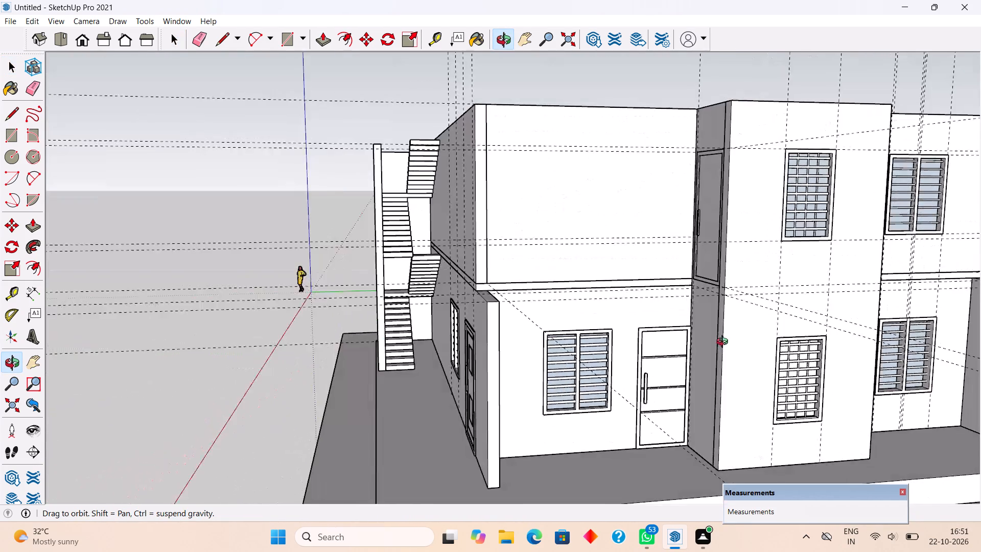
{"action": "middle_click_drag", "start_coordinate": [725, 343], "coordinate": [972, 335]}
{"action": "scroll", "coordinate": [686, 227], "scroll_direction": "down", "scroll_amount": 5}
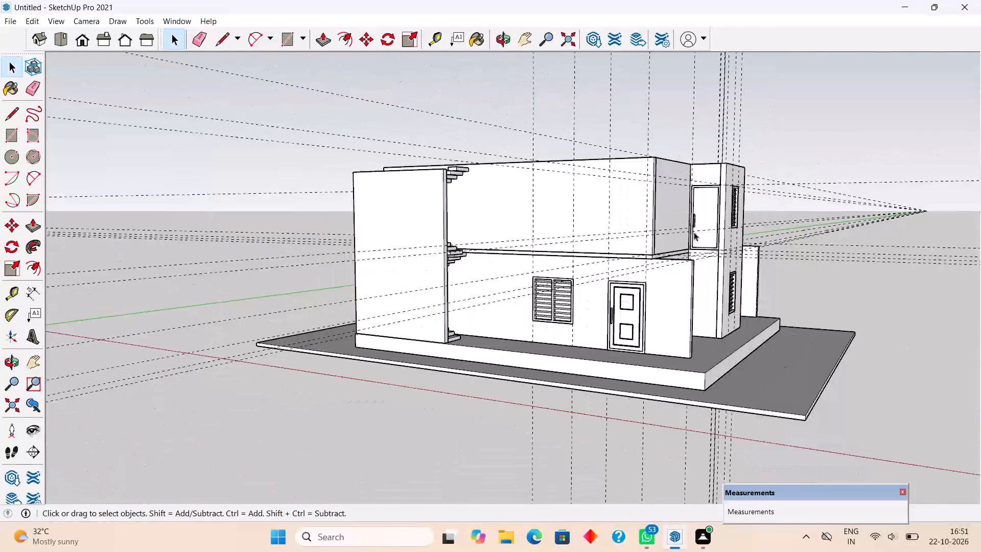
{"action": "middle_click_drag", "start_coordinate": [707, 279], "coordinate": [730, 362]}
{"action": "scroll", "coordinate": [732, 362], "scroll_direction": "up", "scroll_amount": 5}
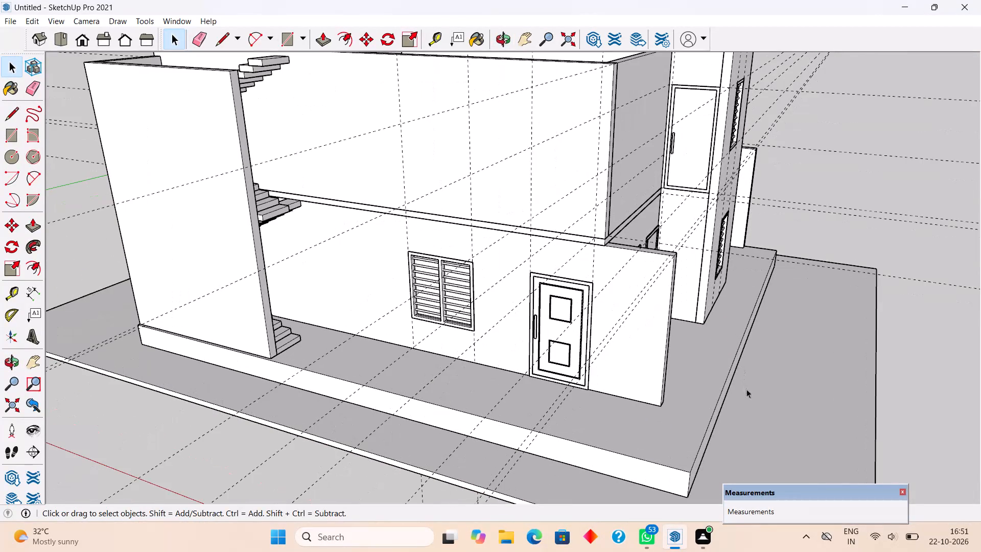
{"action": "scroll", "coordinate": [746, 389], "scroll_direction": "down", "scroll_amount": 5}
{"action": "middle_click_drag", "start_coordinate": [740, 381], "coordinate": [477, 308]}
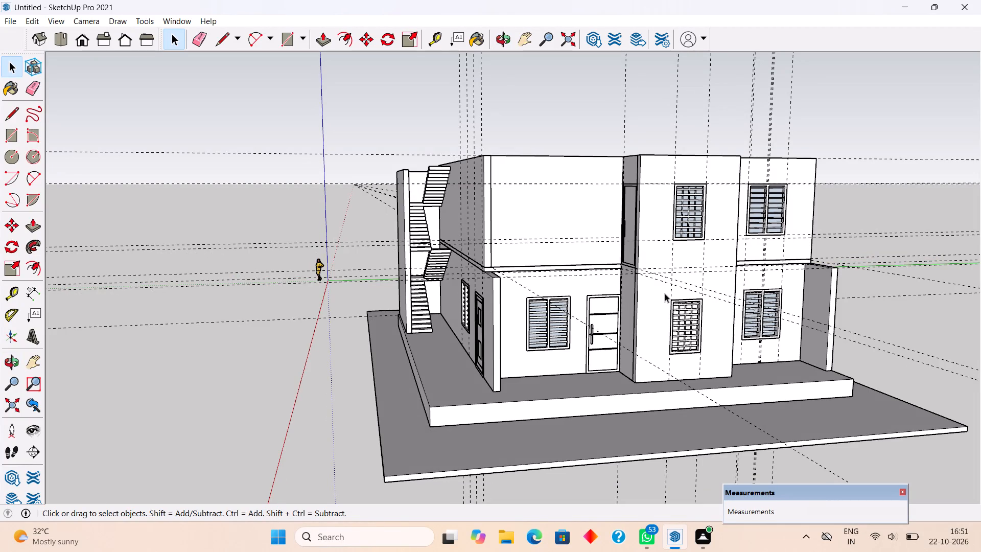
Open the floor slab group and draw a 6" vertical edge where its front face meets the projecting room, on the side without the door.
{"action": "scroll", "coordinate": [740, 264], "scroll_direction": "up", "scroll_amount": 4}
{"action": "scroll", "coordinate": [796, 262], "scroll_direction": "up", "scroll_amount": 9}
{"action": "double_click", "coordinate": [805, 256]}
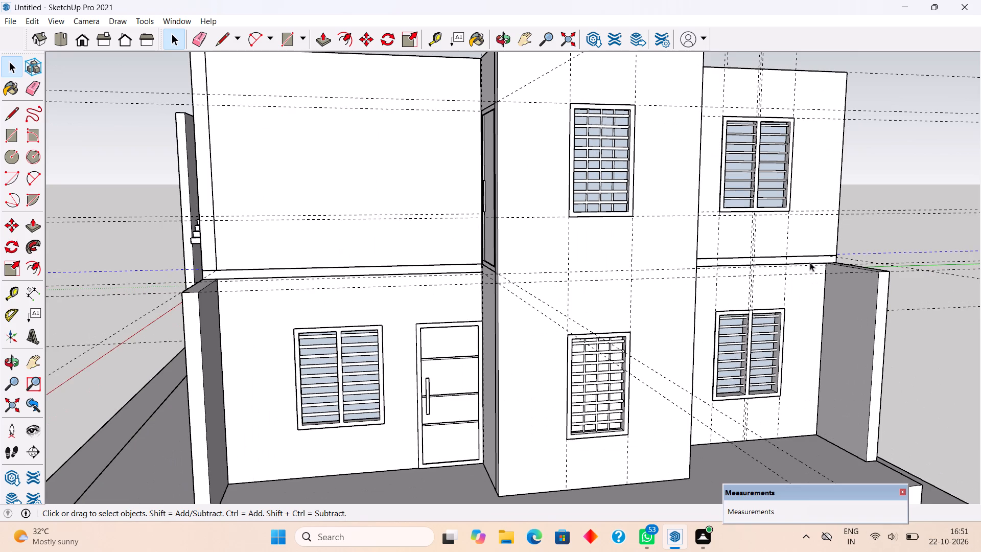
{"action": "triple_click", "coordinate": [810, 260]}
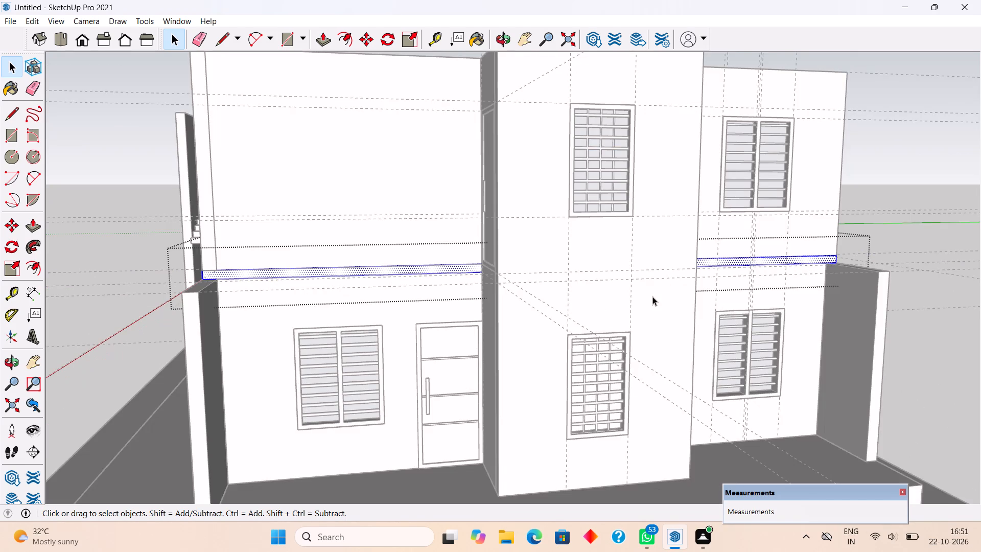
{"action": "middle_click_drag", "start_coordinate": [647, 296], "coordinate": [452, 302]}
{"action": "scroll", "coordinate": [680, 294], "scroll_direction": "up", "scroll_amount": 4}
{"action": "scroll", "coordinate": [525, 263], "scroll_direction": "up", "scroll_amount": 4}
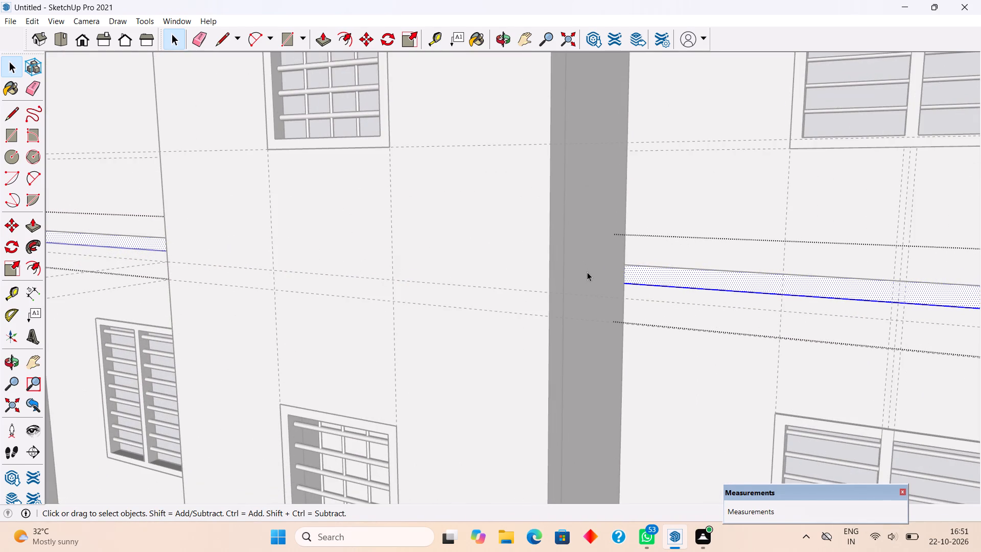
{"action": "scroll", "coordinate": [588, 273], "scroll_direction": "up", "scroll_amount": 2}
{"action": "key", "text": "l"}
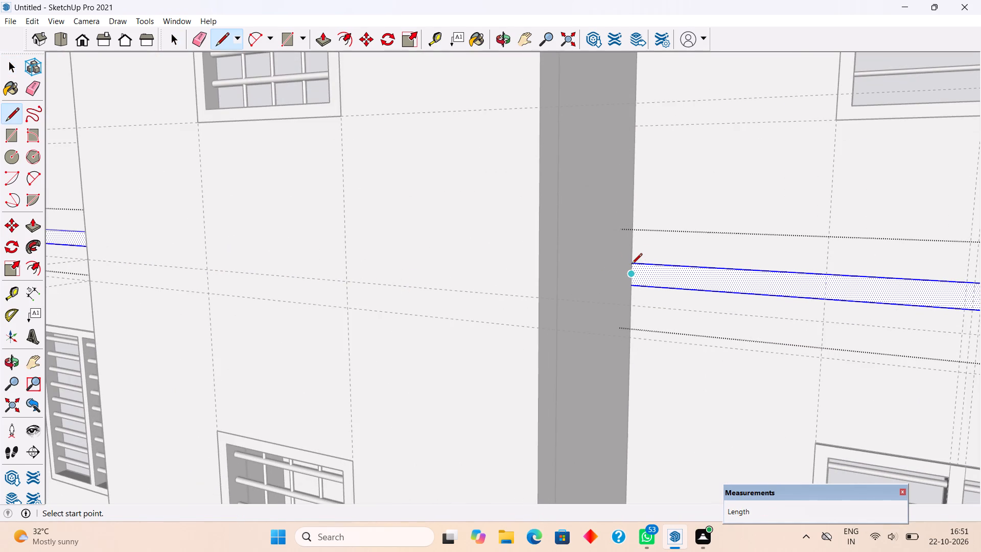
{"action": "left_click", "coordinate": [632, 265]}
{"action": "left_click", "coordinate": [634, 282]}
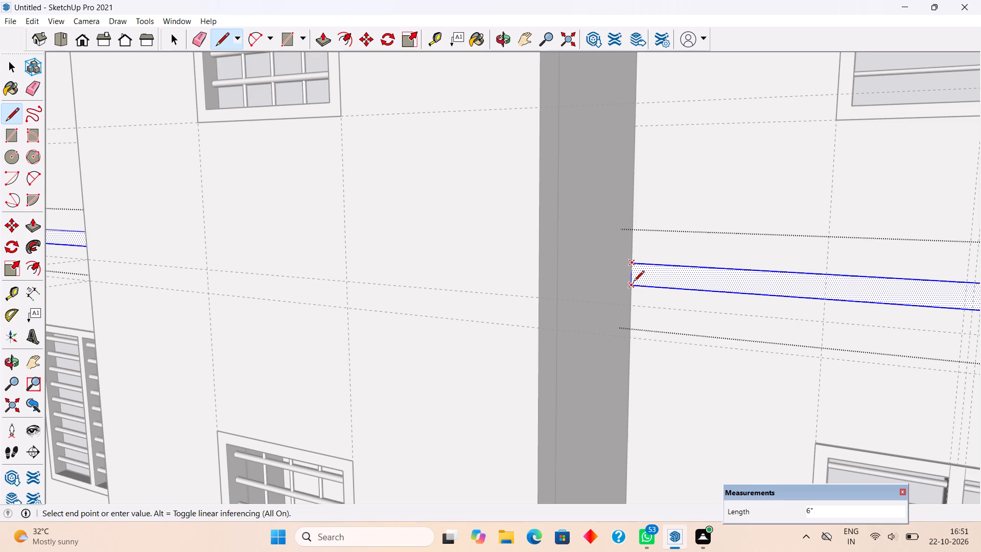
Extrude that part of the slab's front face 5' outward, flush with the projecting room's front wall.
{"action": "key", "text": "p"}
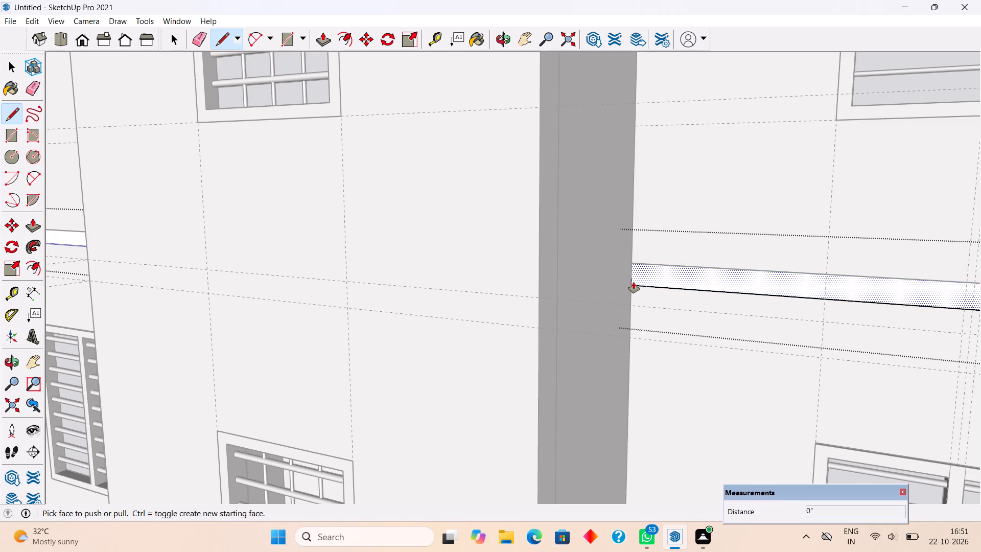
{"action": "left_click", "coordinate": [640, 280]}
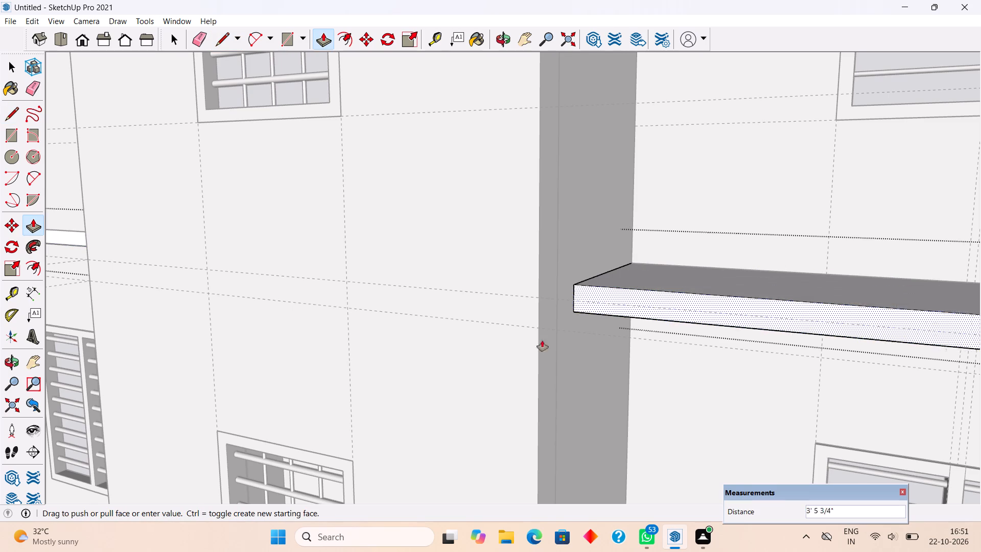
{"action": "left_click", "coordinate": [534, 252]}
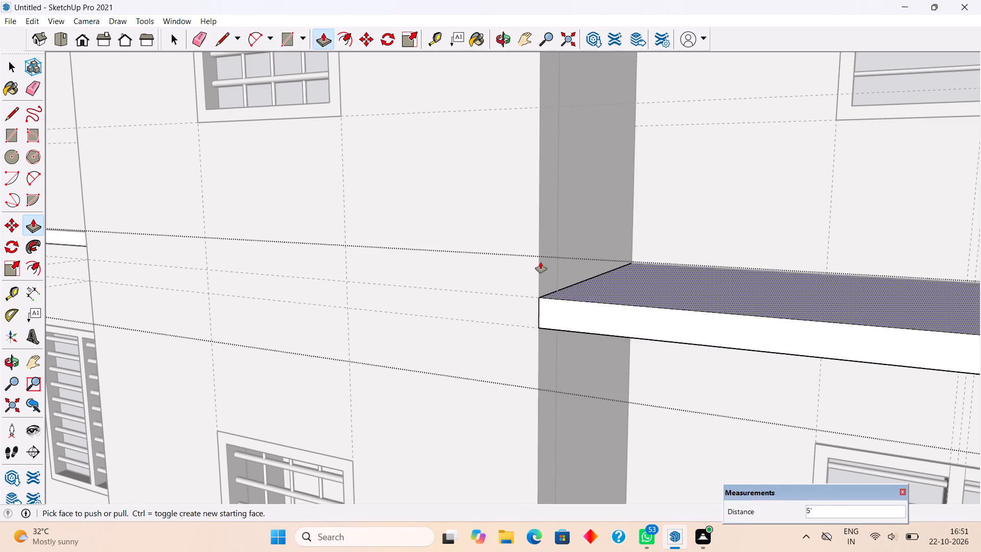
{"action": "scroll", "coordinate": [541, 262], "scroll_direction": "down", "scroll_amount": 11}
{"action": "key", "text": "space"}
Draw a 6" vertical edge on the slab's front face where it meets the projecting room, on the door side.
{"action": "scroll", "coordinate": [541, 262], "scroll_direction": "down", "scroll_amount": 6}
{"action": "middle_click_drag", "start_coordinate": [490, 287], "coordinate": [624, 271]}
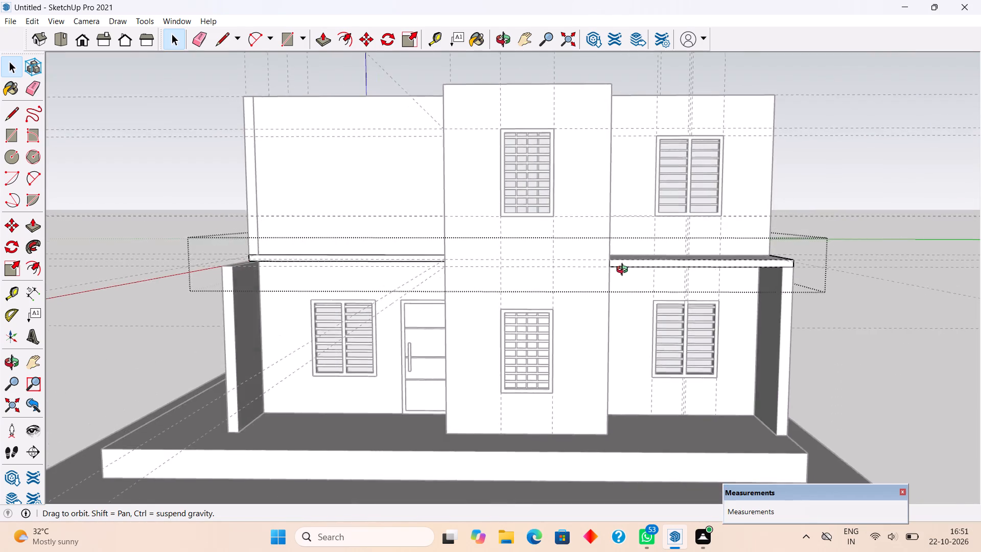
{"action": "middle_click_drag", "start_coordinate": [624, 271], "coordinate": [816, 291]}
{"action": "scroll", "coordinate": [816, 291], "scroll_direction": "down", "scroll_amount": 1}
{"action": "scroll", "coordinate": [498, 296], "scroll_direction": "up", "scroll_amount": 4}
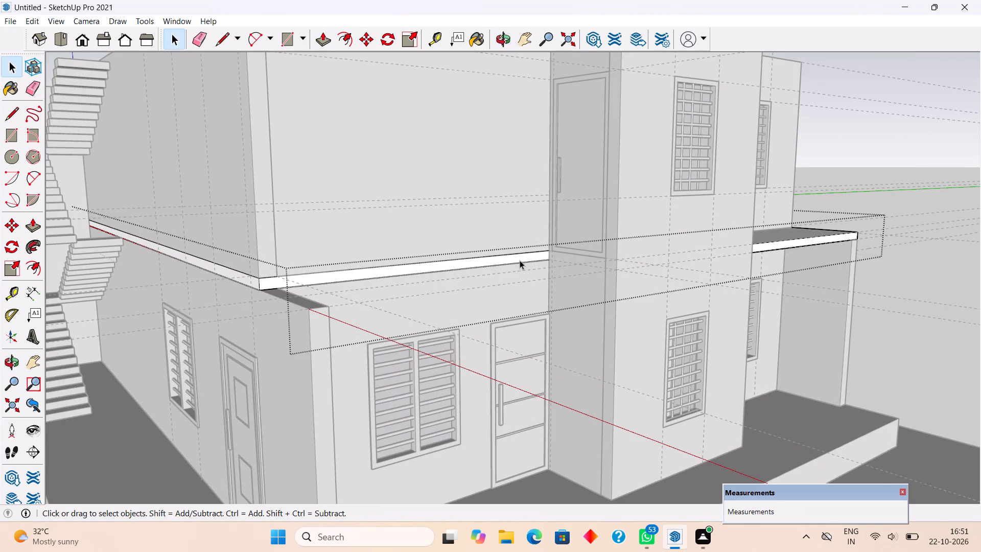
{"action": "double_click", "coordinate": [520, 260]}
{"action": "scroll", "coordinate": [538, 252], "scroll_direction": "up", "scroll_amount": 4}
{"action": "key", "text": "l"}
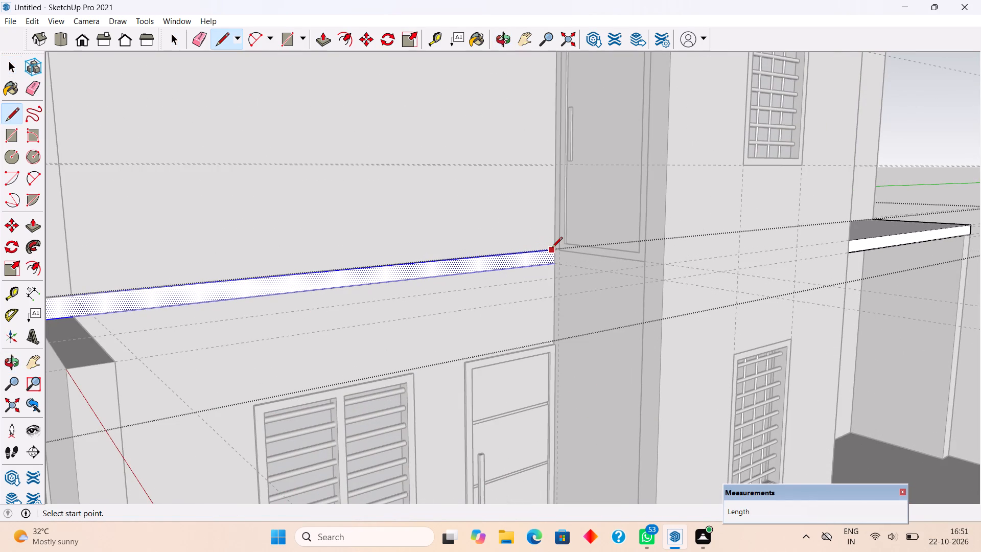
{"action": "scroll", "coordinate": [551, 252], "scroll_direction": "up", "scroll_amount": 5}
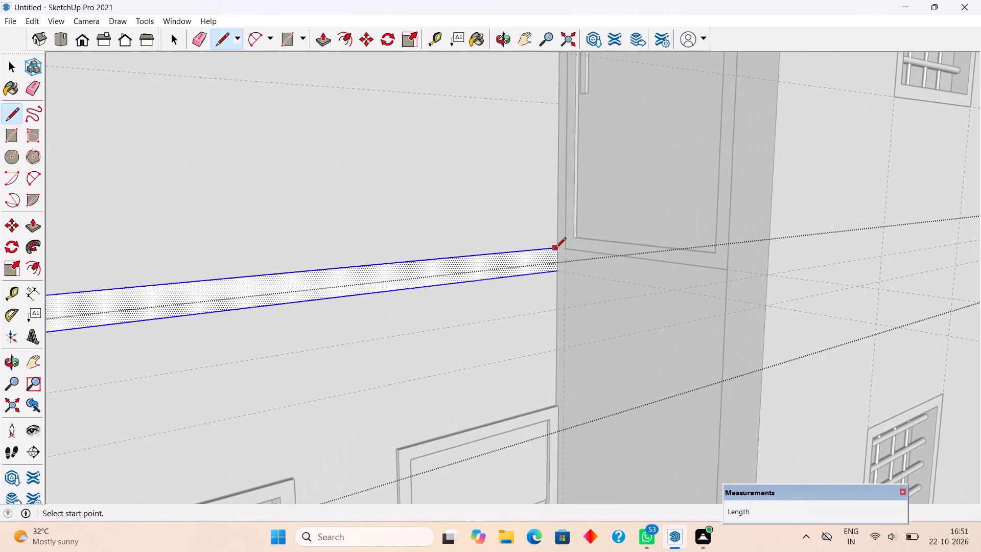
{"action": "left_click", "coordinate": [558, 249]}
{"action": "left_click", "coordinate": [556, 267]}
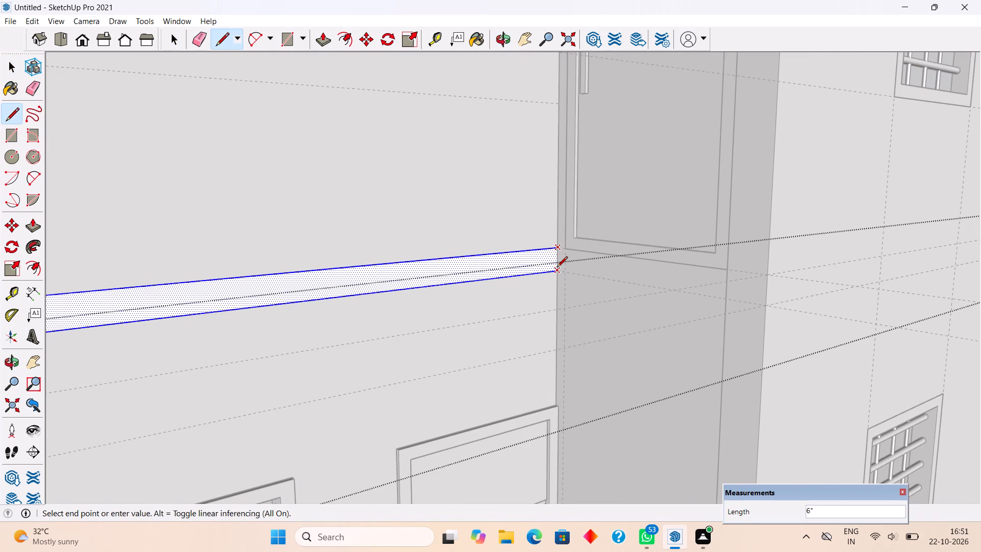
Extrude the door-side slab face 5' outward, flush with the projecting room's front wall.
{"action": "key", "text": "p"}
{"action": "left_click", "coordinate": [540, 258]}
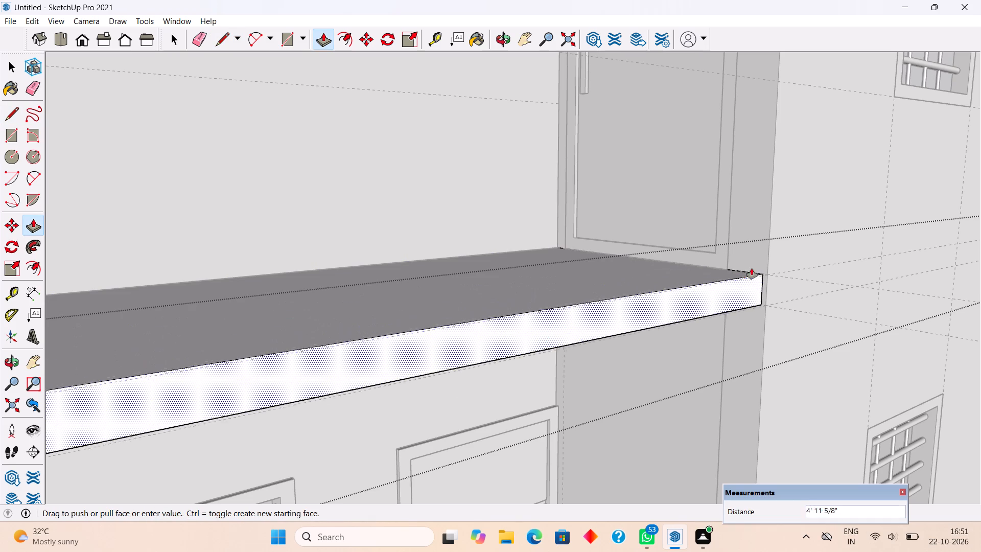
{"action": "left_click", "coordinate": [776, 216]}
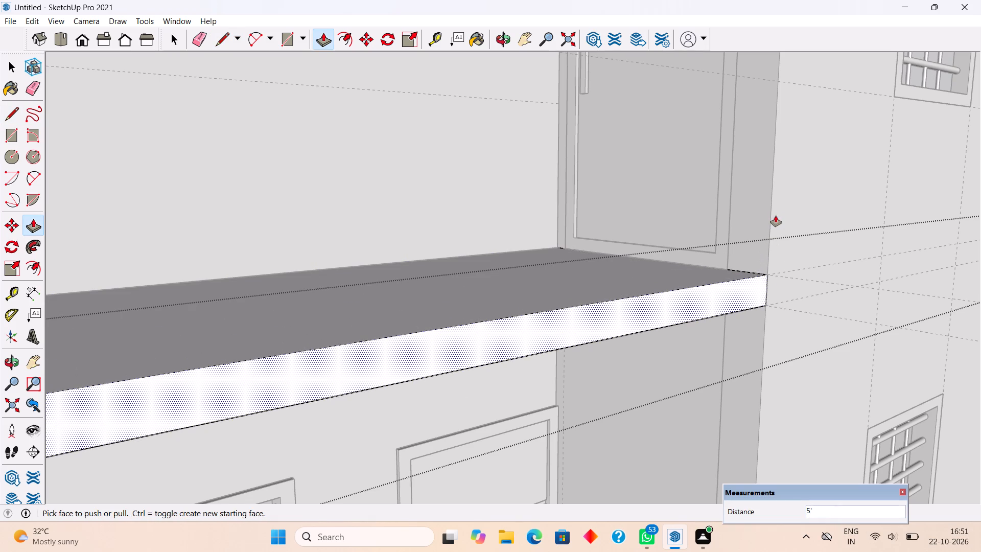
{"action": "key", "text": "space"}
{"action": "scroll", "coordinate": [776, 216], "scroll_direction": "down", "scroll_amount": 18}
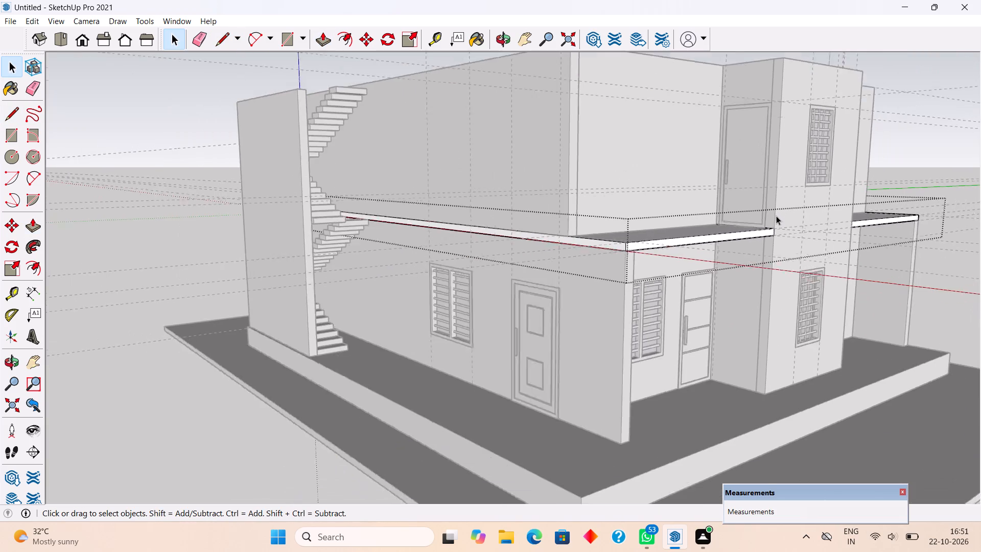
Close the floor slab group.
{"action": "scroll", "coordinate": [776, 216], "scroll_direction": "down", "scroll_amount": 6}
{"action": "left_click", "coordinate": [888, 285]}
Place a vertical guide on the upper-storey side wall above the panelled door, 2' in from the wall's front corner.
{"action": "middle_click_drag", "start_coordinate": [581, 235], "coordinate": [681, 295]}
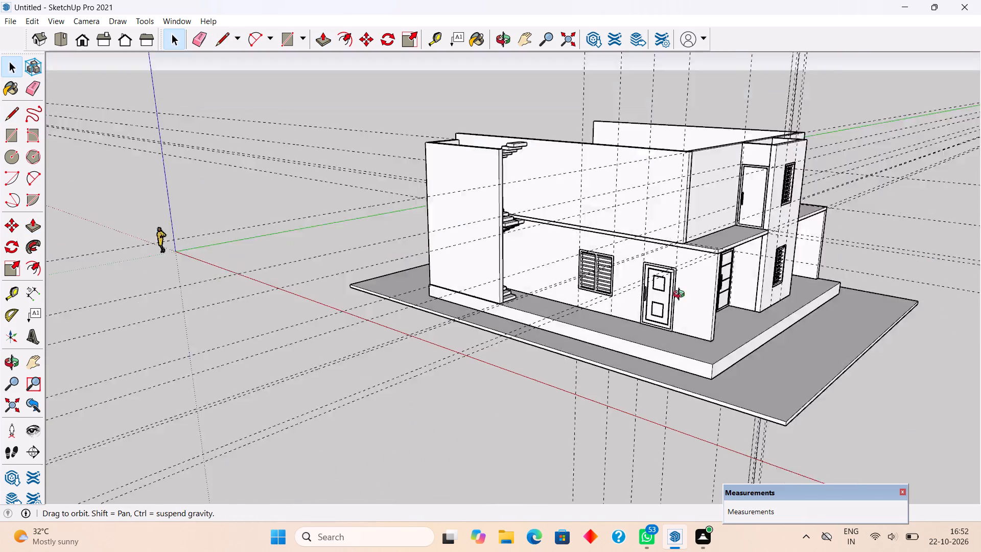
{"action": "middle_click_drag", "start_coordinate": [681, 295], "coordinate": [907, 291]}
{"action": "scroll", "coordinate": [631, 195], "scroll_direction": "up", "scroll_amount": 6}
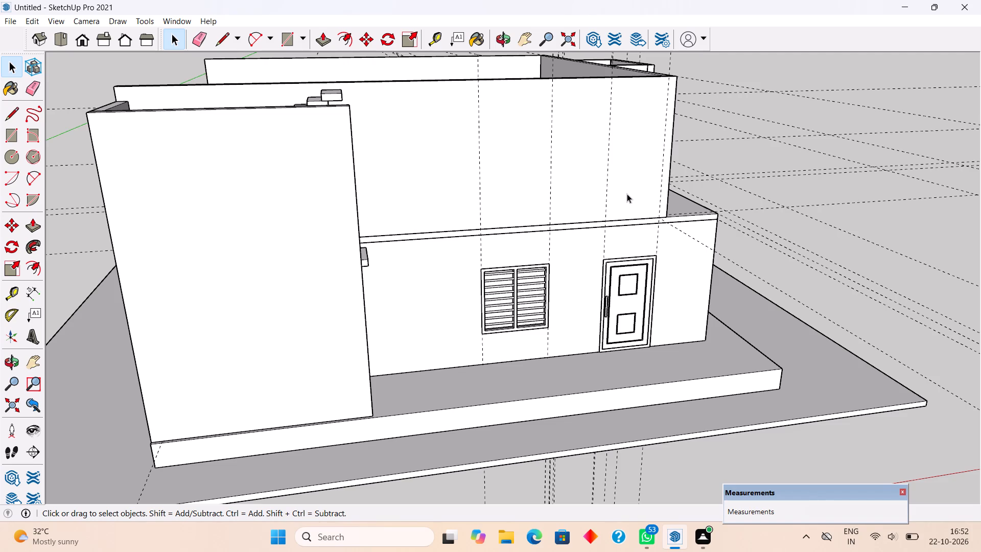
{"action": "scroll", "coordinate": [624, 194], "scroll_direction": "up", "scroll_amount": 1}
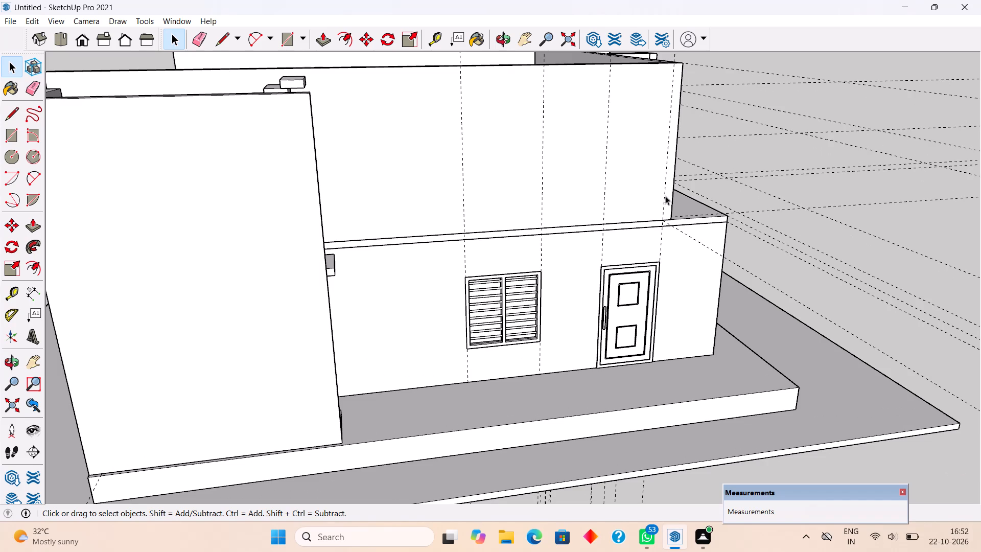
{"action": "middle_click_drag", "start_coordinate": [662, 171], "coordinate": [658, 148]}
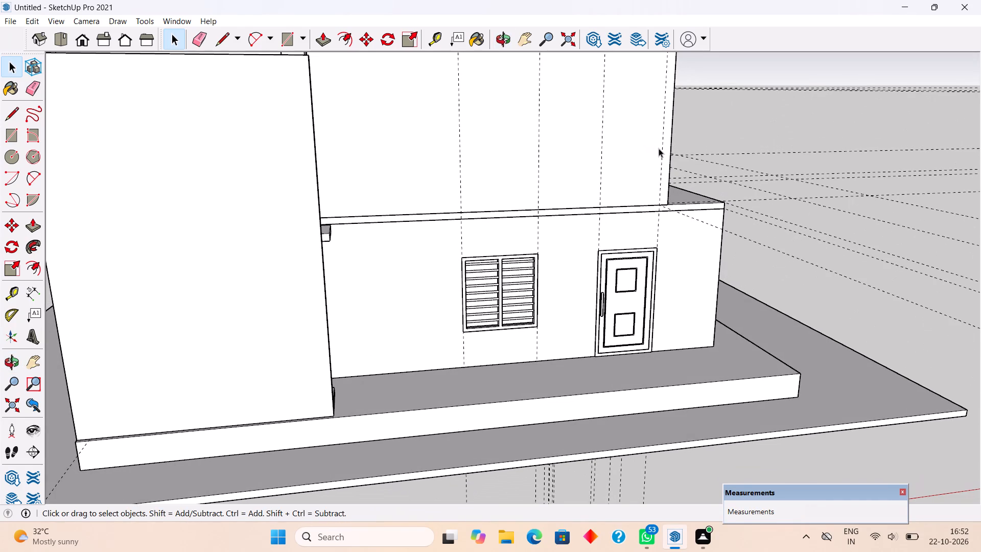
{"action": "middle_click_drag", "start_coordinate": [659, 148], "coordinate": [638, 152]}
{"action": "scroll", "coordinate": [637, 154], "scroll_direction": "down", "scroll_amount": 7}
{"action": "middle_click_drag", "start_coordinate": [624, 228], "coordinate": [626, 151]}
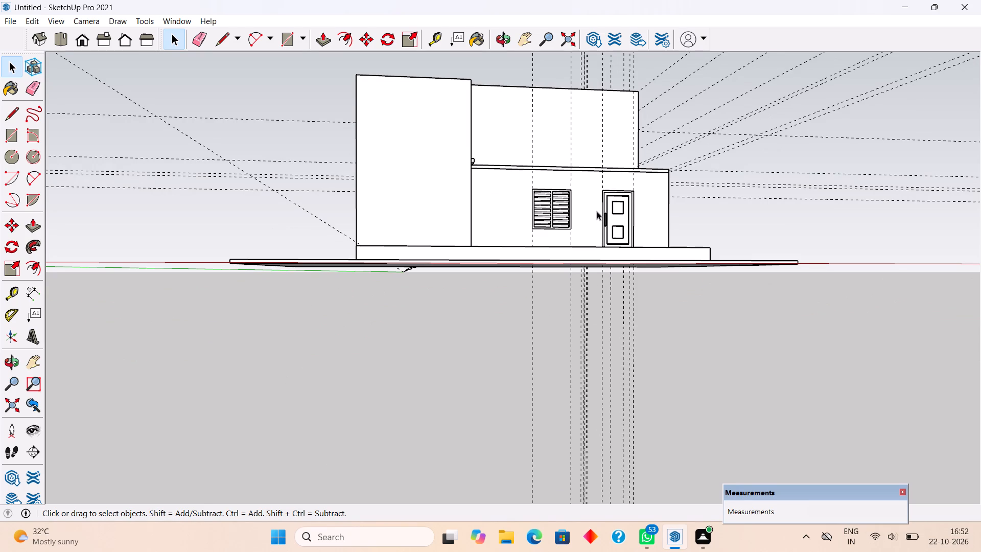
{"action": "middle_click_drag", "start_coordinate": [581, 221], "coordinate": [545, 316]}
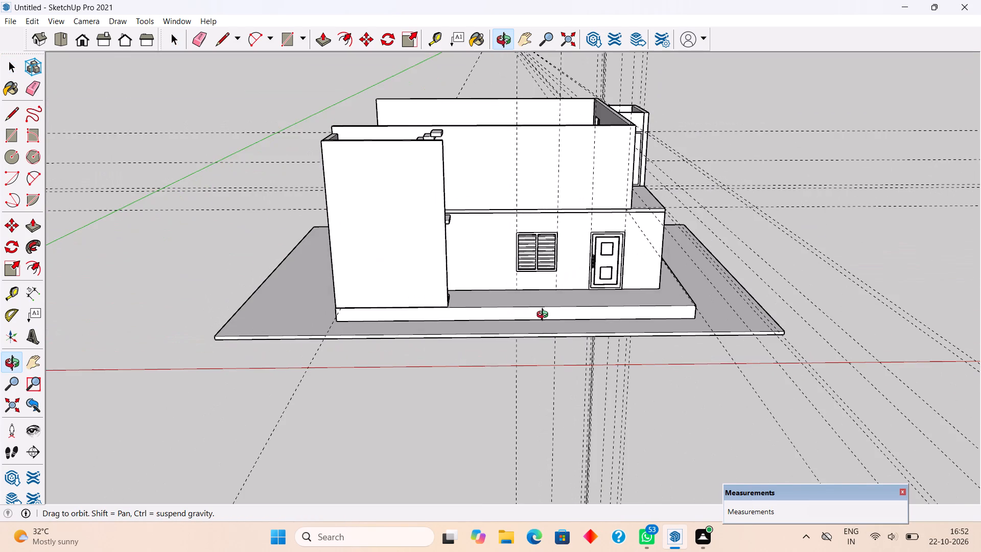
{"action": "middle_click_drag", "start_coordinate": [545, 316], "coordinate": [566, 304]}
{"action": "scroll", "coordinate": [616, 150], "scroll_direction": "up", "scroll_amount": 4}
{"action": "scroll", "coordinate": [648, 149], "scroll_direction": "down", "scroll_amount": 1}
{"action": "scroll", "coordinate": [650, 150], "scroll_direction": "up", "scroll_amount": 4}
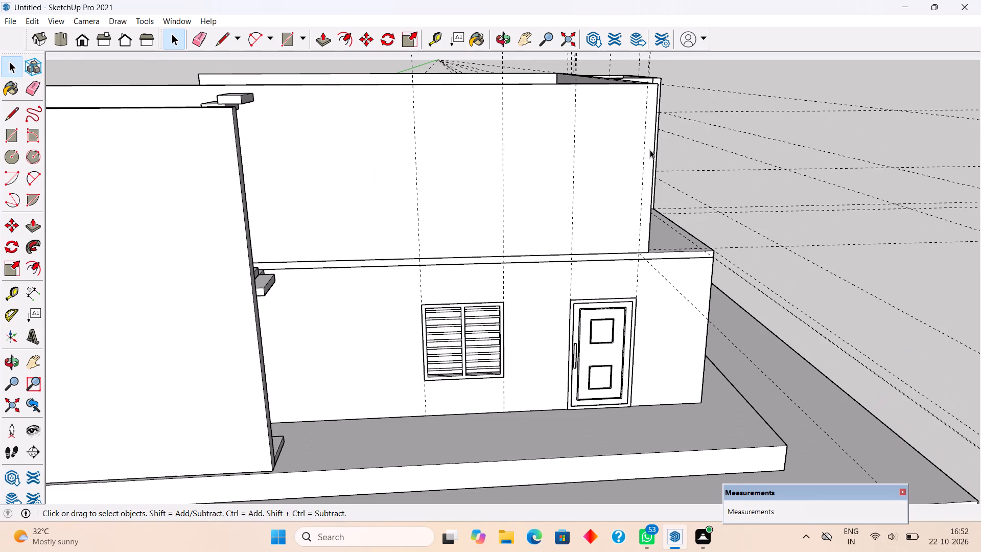
{"action": "key", "text": "t"}
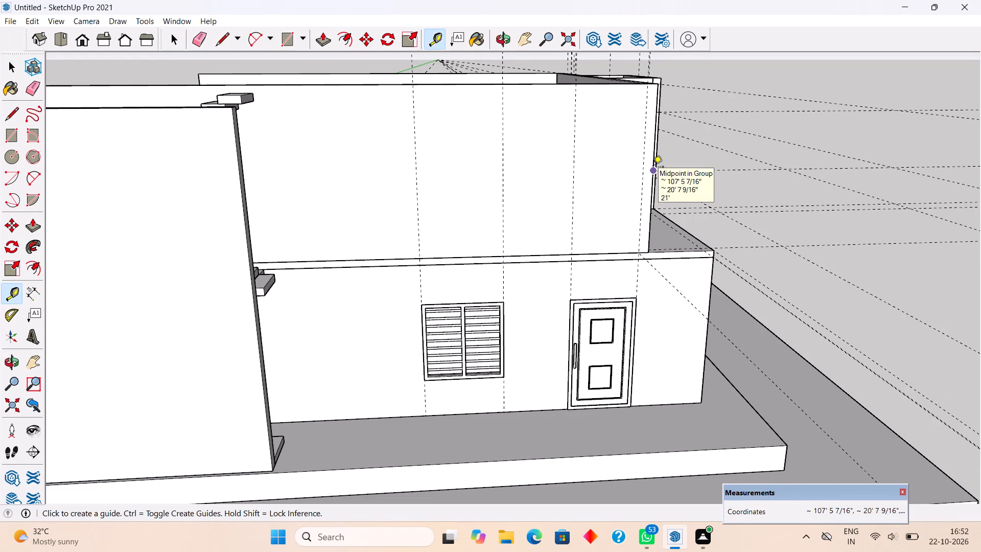
{"action": "left_click", "coordinate": [653, 168]}
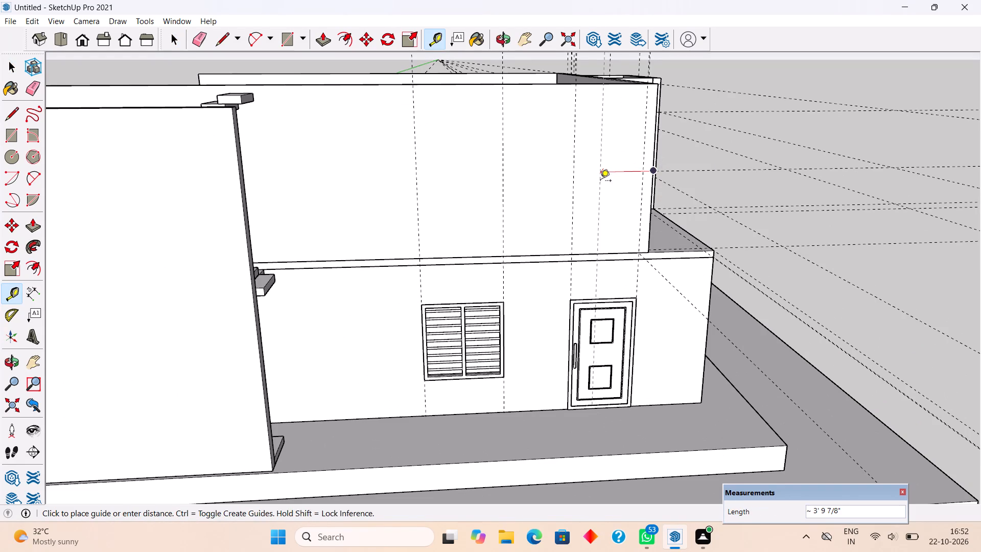
{"action": "type", "text": "2'"}
{"action": "key", "text": "Return"}
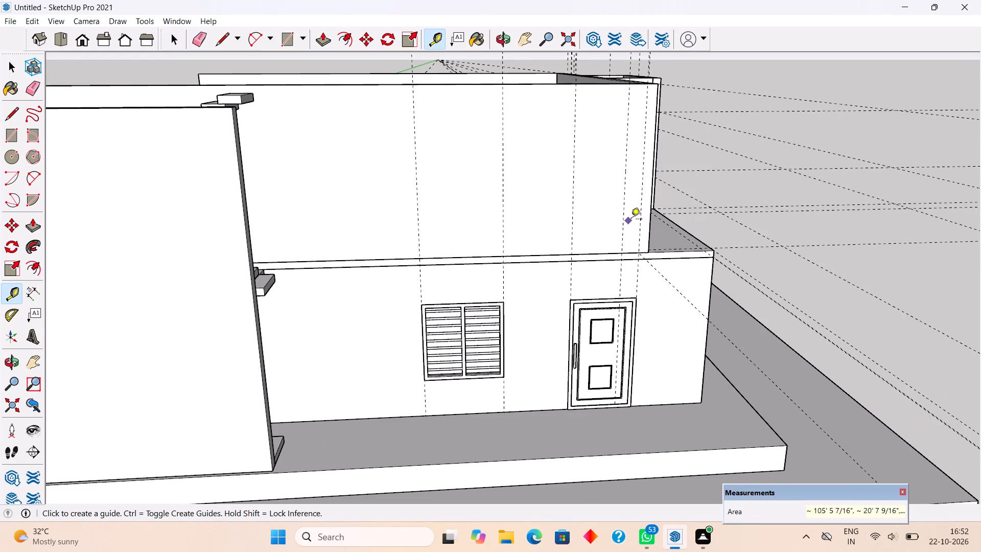
Place another vertical guide on the upper side wall, 6' from the 2' guide and away from the front corner.
{"action": "left_click", "coordinate": [620, 229]}
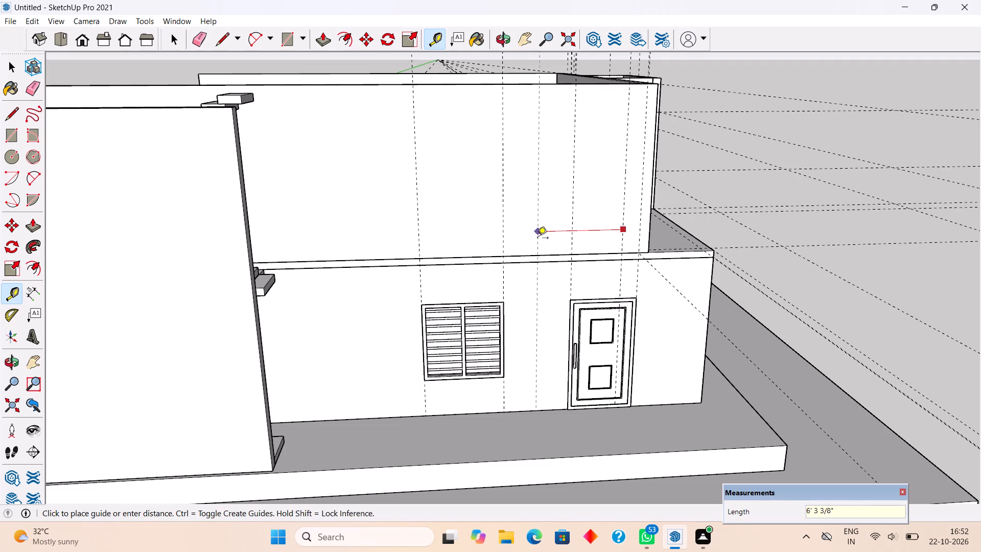
{"action": "type", "text": "6'"}
{"action": "key", "text": "Return"}
{"action": "key", "text": "space"}
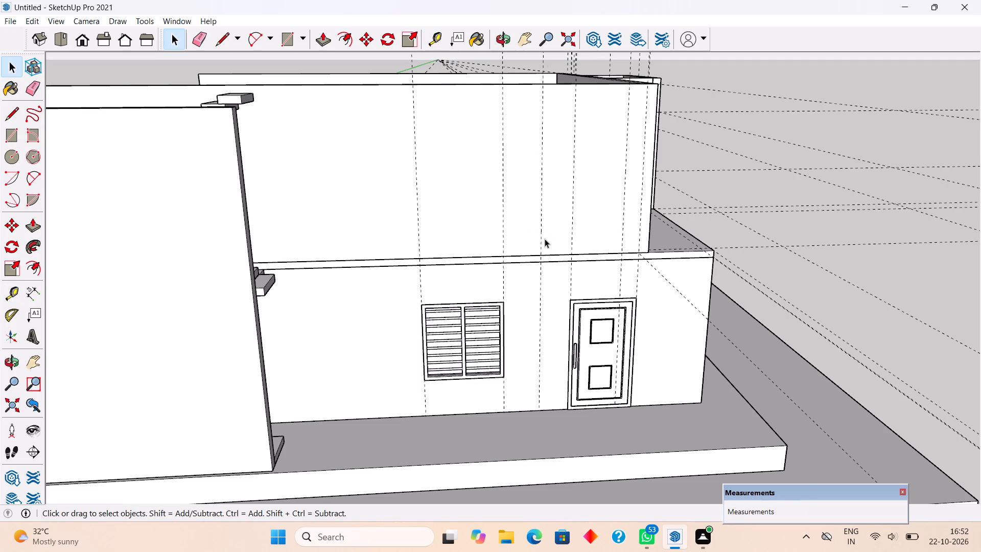
Delete the two vertical guides aligned with the ground-floor panelled door's edges.
{"action": "left_click", "coordinate": [572, 229]}
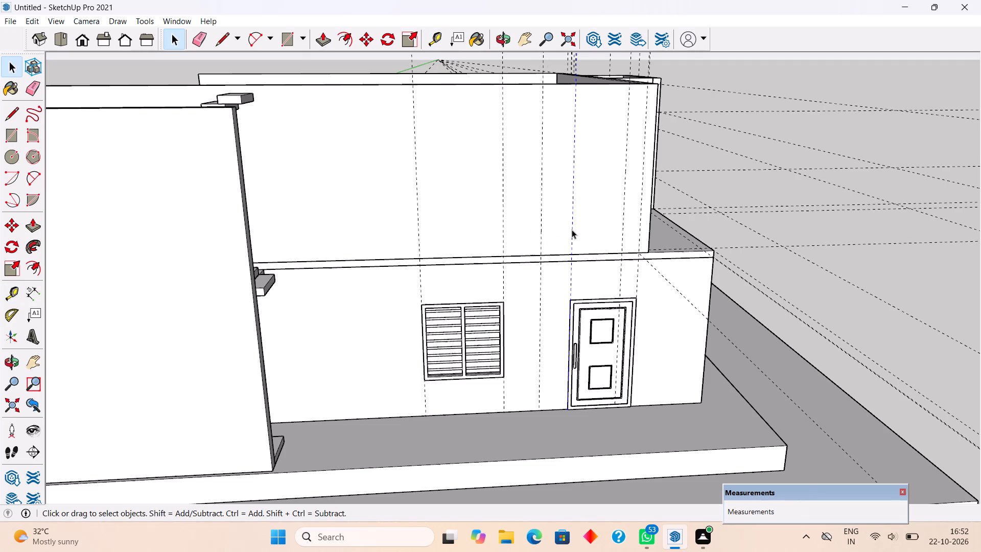
{"action": "key", "text": "Delete"}
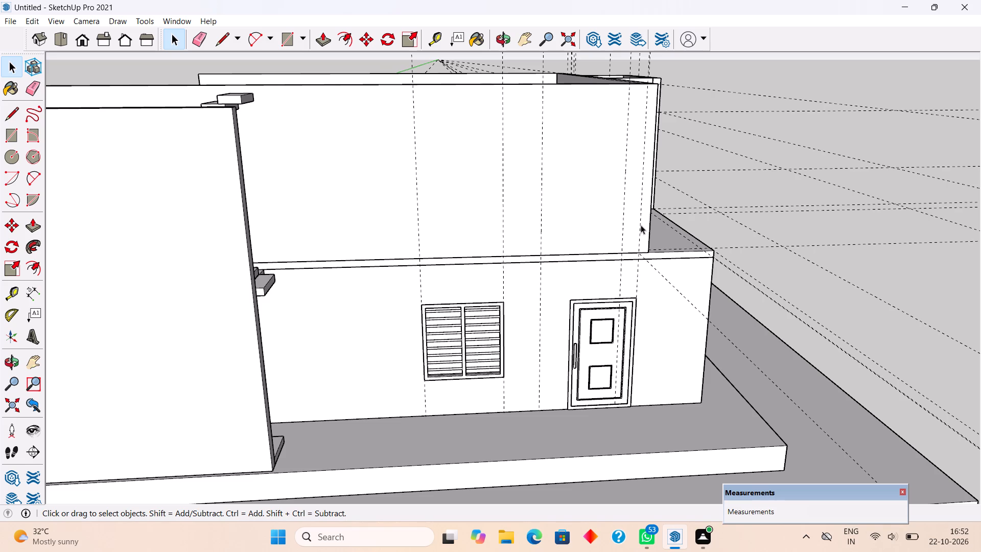
{"action": "left_click", "coordinate": [641, 225]}
{"action": "key", "text": "Delete"}
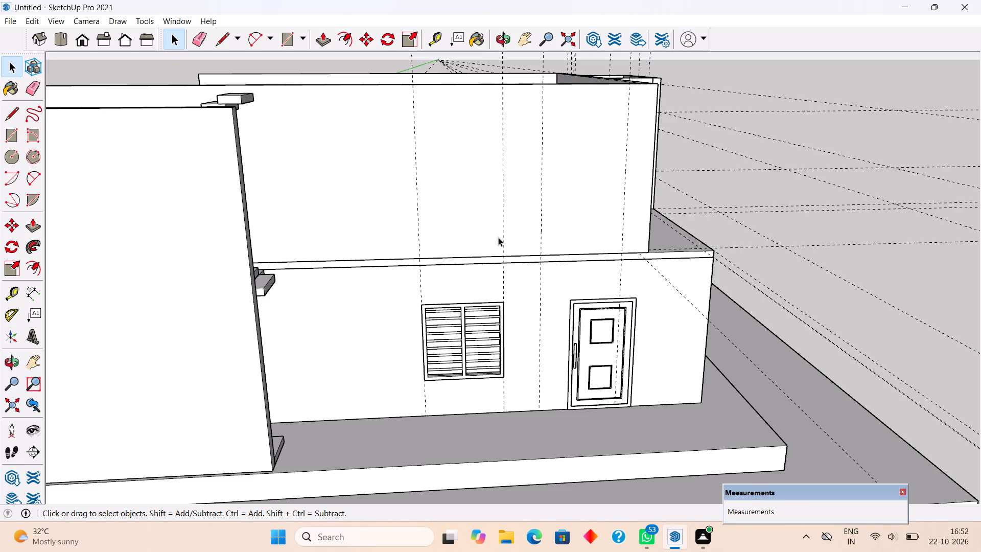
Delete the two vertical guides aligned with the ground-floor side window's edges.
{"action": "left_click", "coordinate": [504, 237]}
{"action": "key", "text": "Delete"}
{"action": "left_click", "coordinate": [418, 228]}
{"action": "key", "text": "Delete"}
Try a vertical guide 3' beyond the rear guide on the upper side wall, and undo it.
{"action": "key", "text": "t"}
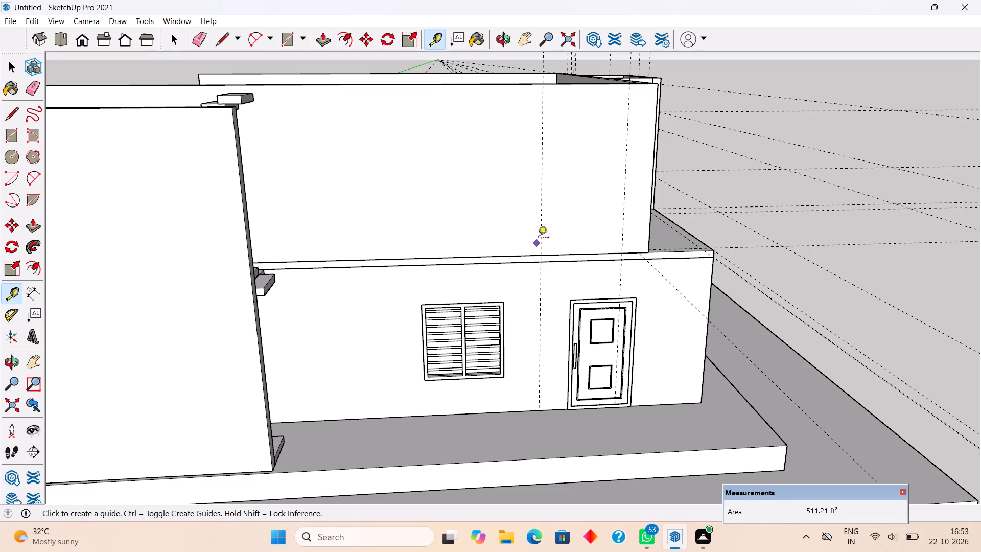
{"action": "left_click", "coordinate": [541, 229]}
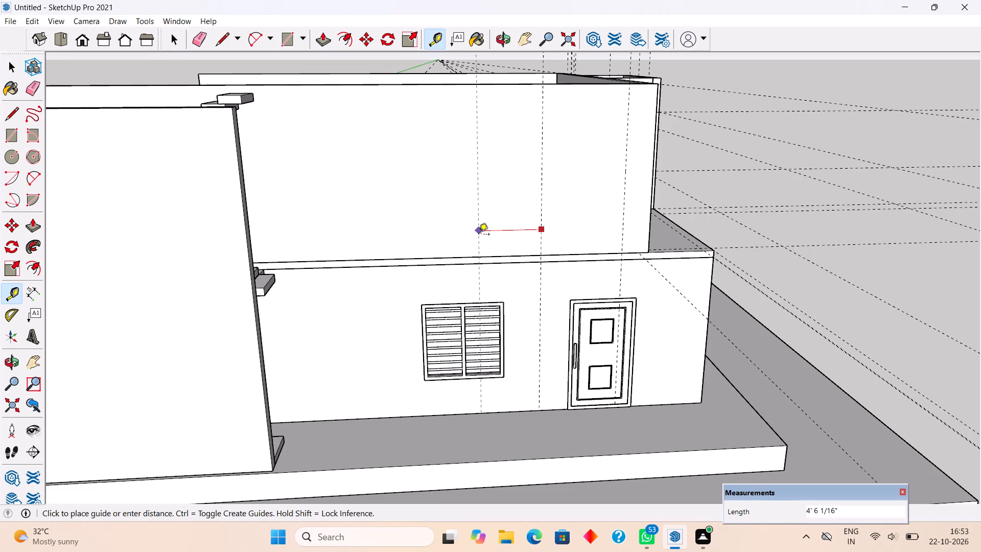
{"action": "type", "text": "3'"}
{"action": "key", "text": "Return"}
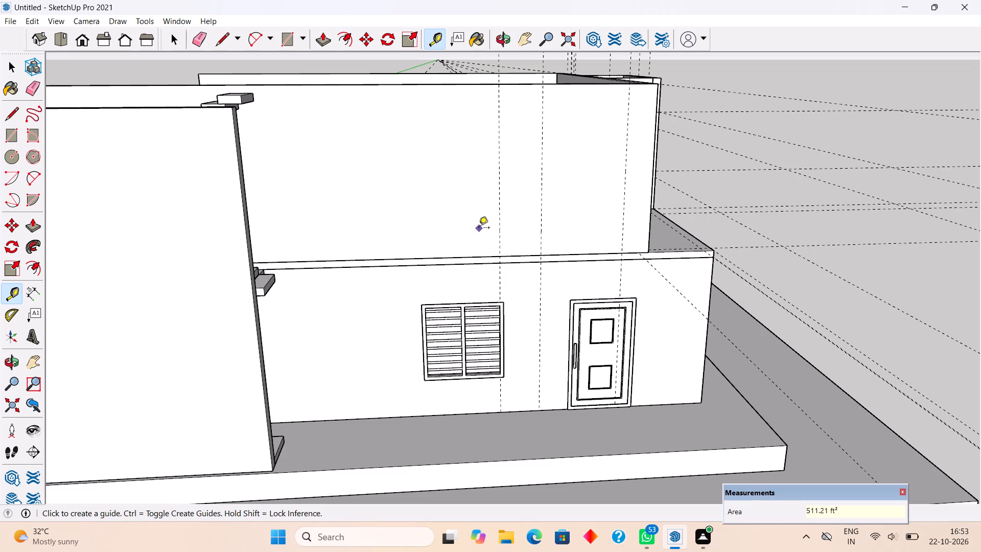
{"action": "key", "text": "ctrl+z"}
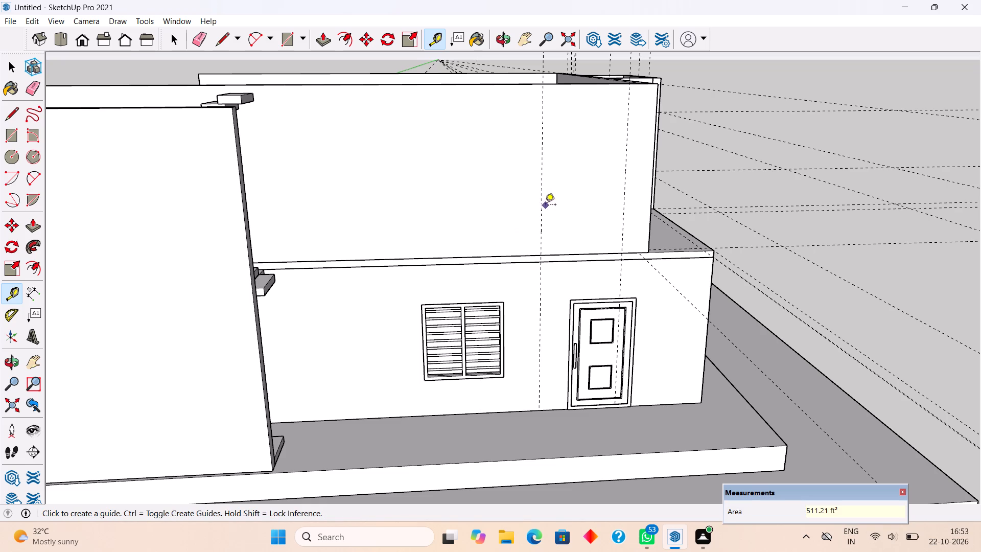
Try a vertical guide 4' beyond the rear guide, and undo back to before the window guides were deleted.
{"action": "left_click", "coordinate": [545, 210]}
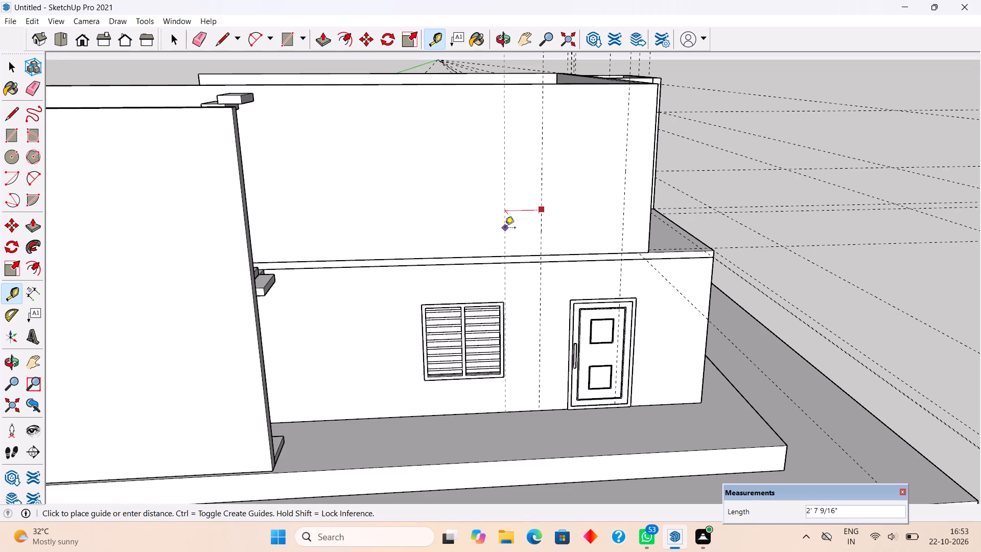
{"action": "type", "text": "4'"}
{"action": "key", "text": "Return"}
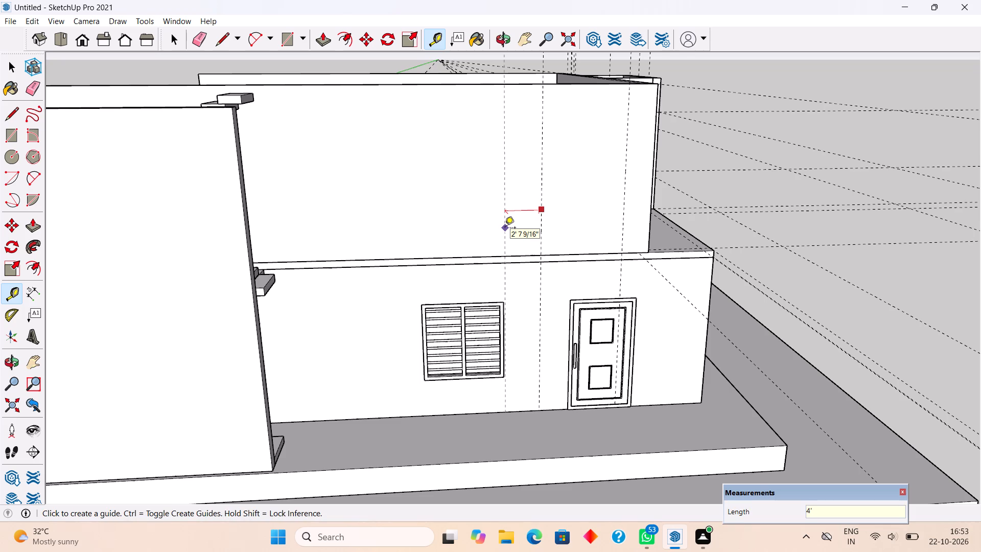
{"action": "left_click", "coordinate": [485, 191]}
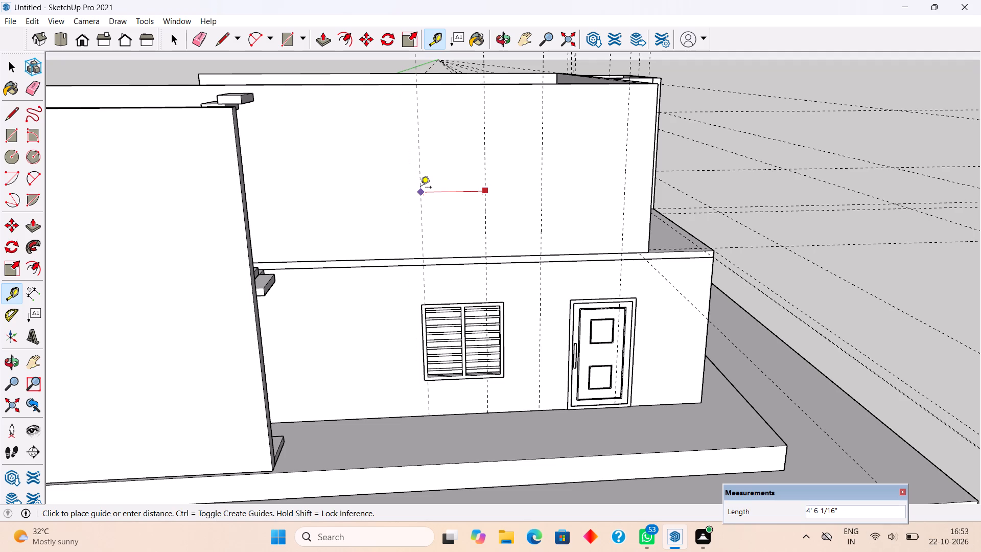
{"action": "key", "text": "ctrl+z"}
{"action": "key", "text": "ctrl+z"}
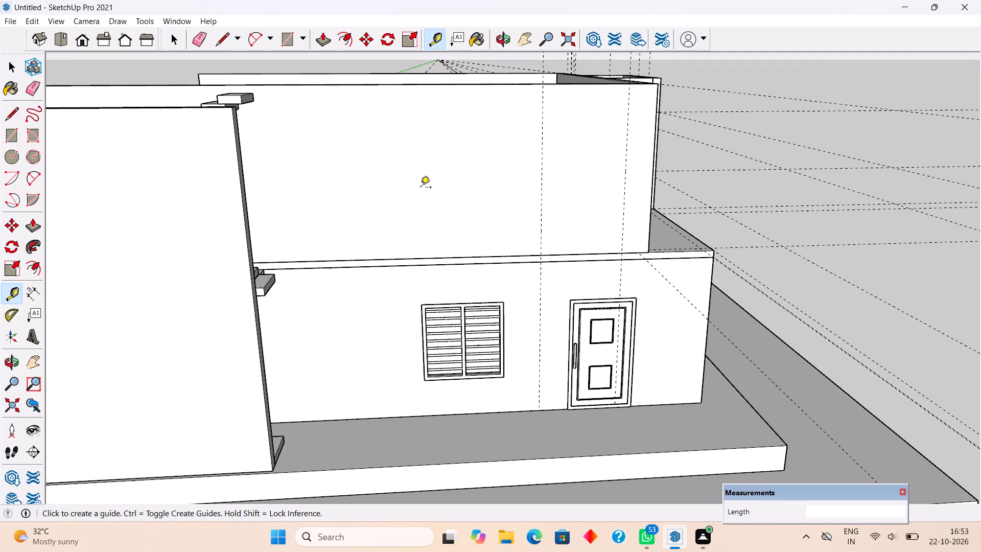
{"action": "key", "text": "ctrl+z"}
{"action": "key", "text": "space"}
Delete the vertical guides aligned with the ground-floor window's edges and the one 2' from the upper side wall's front corner.
{"action": "scroll", "coordinate": [494, 196], "scroll_direction": "up", "scroll_amount": 1}
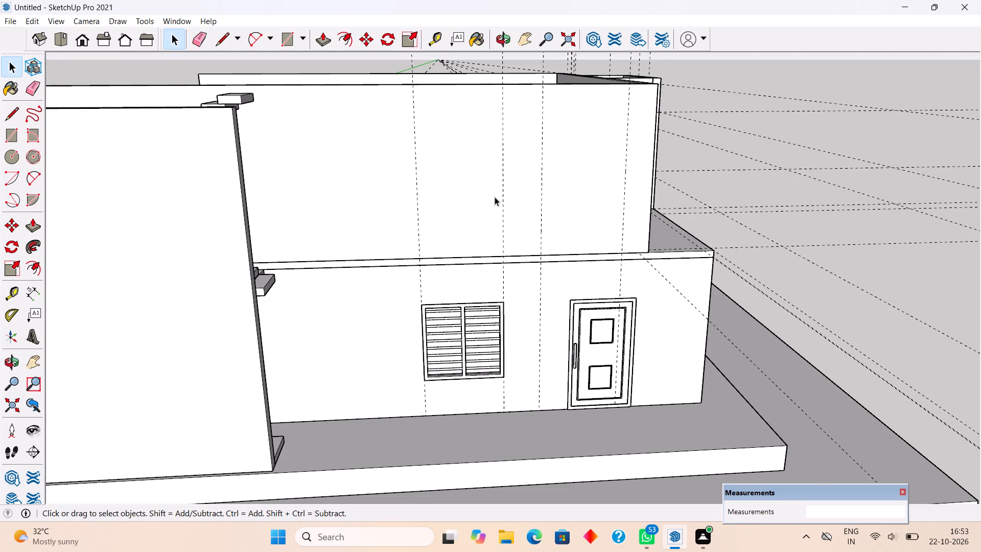
{"action": "scroll", "coordinate": [495, 197], "scroll_direction": "up", "scroll_amount": 1}
{"action": "left_click", "coordinate": [504, 209]}
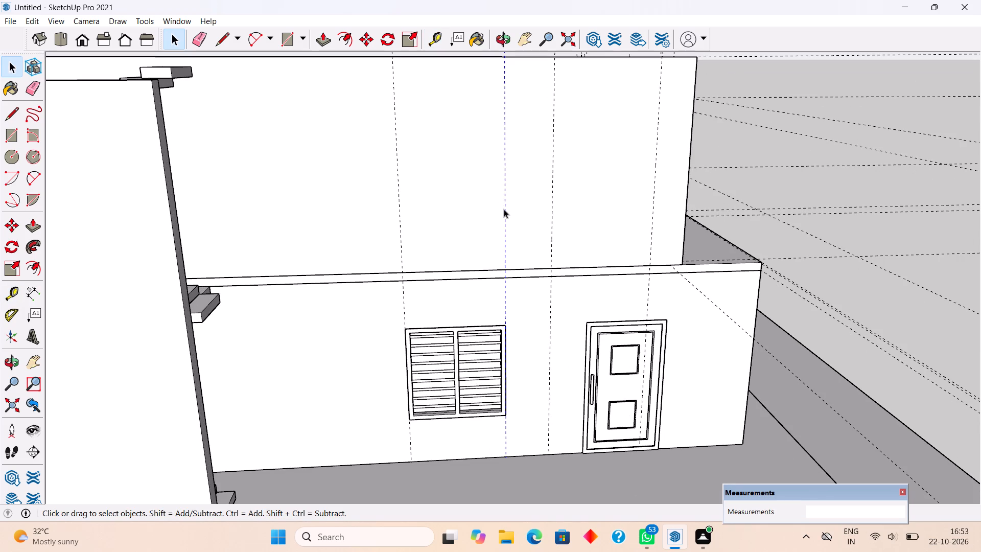
{"action": "key", "text": "Delete"}
{"action": "left_click", "coordinate": [402, 241]}
{"action": "key", "text": "Delete"}
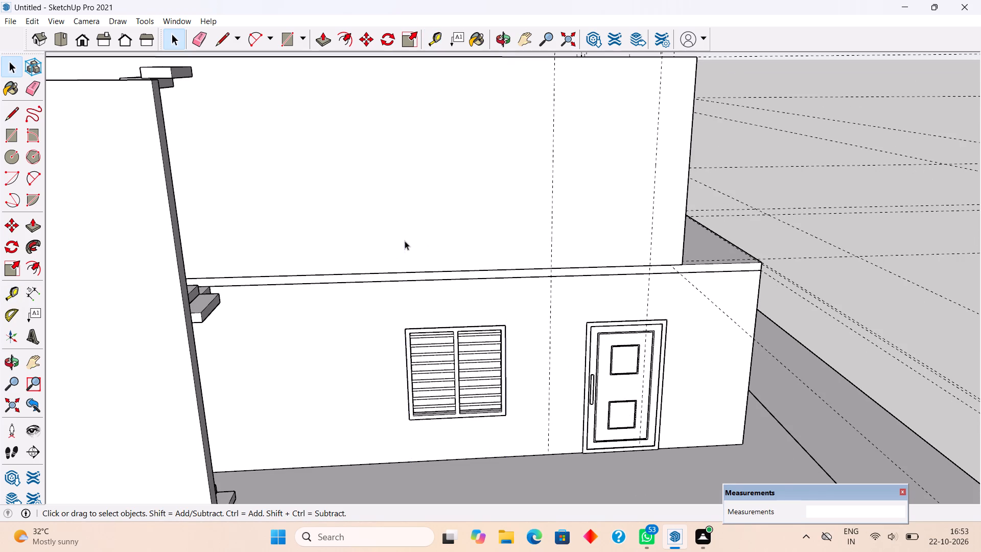
{"action": "scroll", "coordinate": [538, 221], "scroll_direction": "up", "scroll_amount": 2}
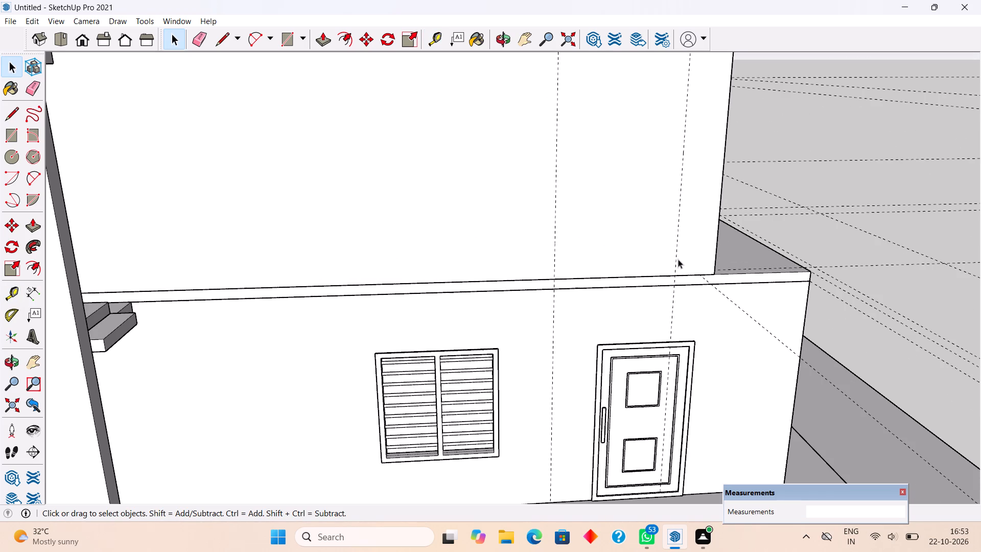
{"action": "left_click", "coordinate": [676, 265]}
{"action": "key", "text": "Delete"}
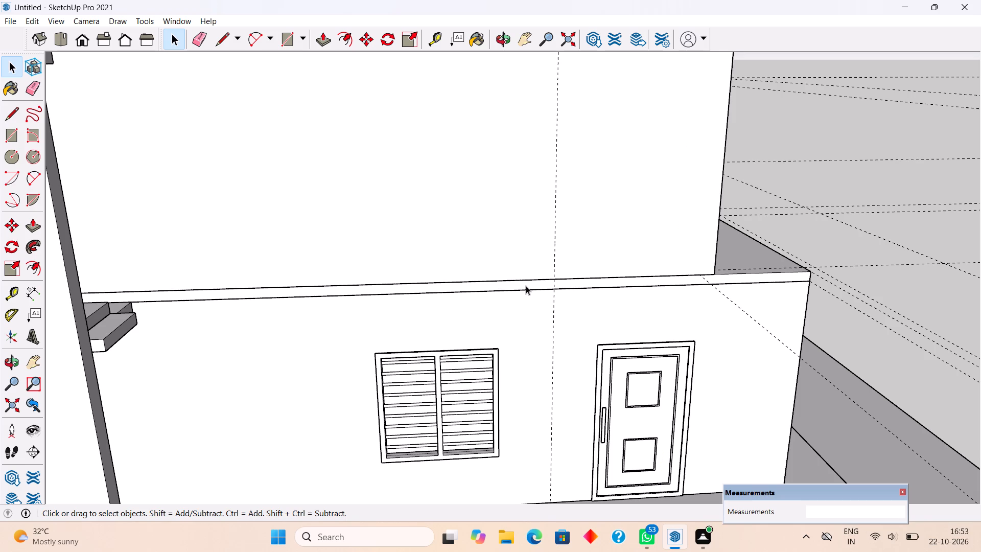
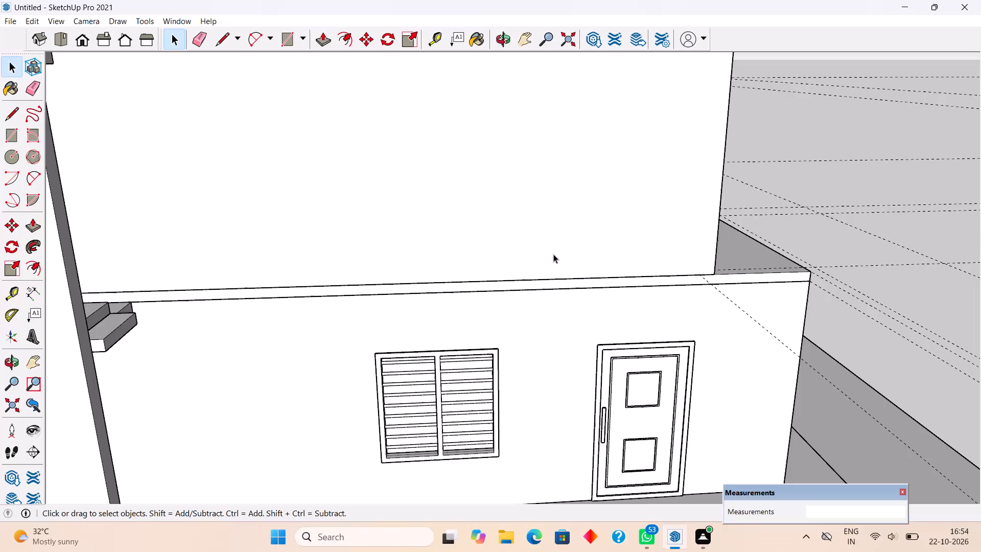
Place vertical guides on the upper-floor wall 3' from its outer end edge, a further 6', and a further 5'.
{"action": "key", "text": "t"}
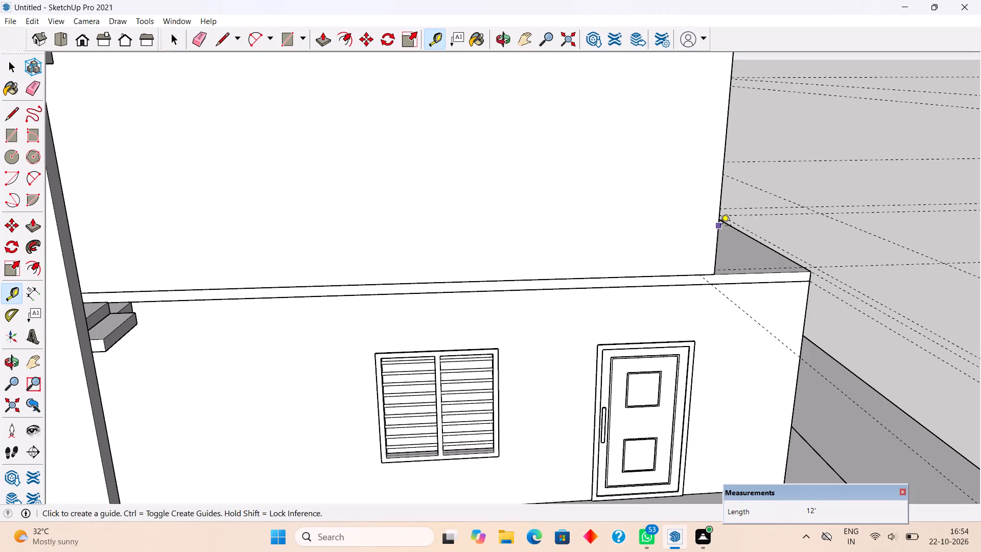
{"action": "left_click", "coordinate": [720, 226]}
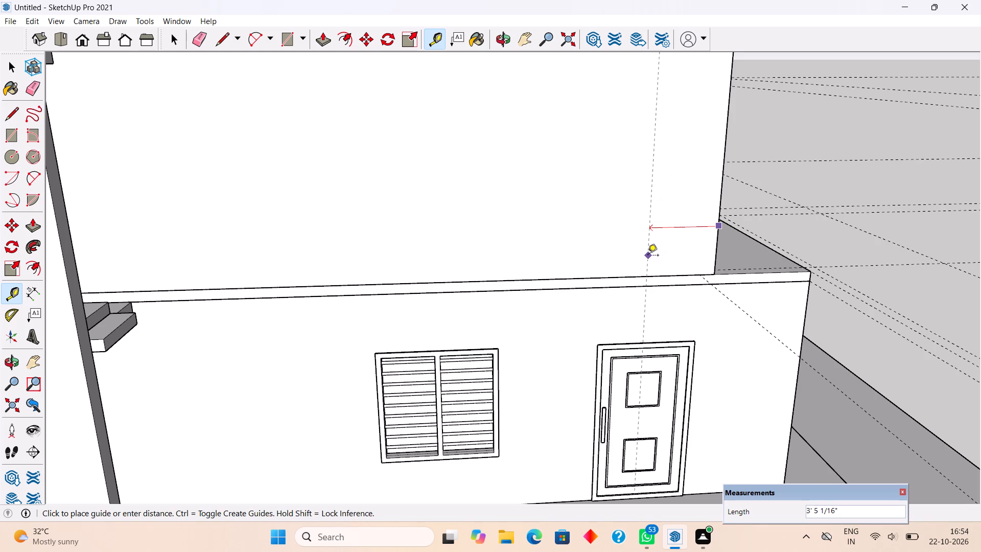
{"action": "type", "text": "3'"}
{"action": "key", "text": "Return"}
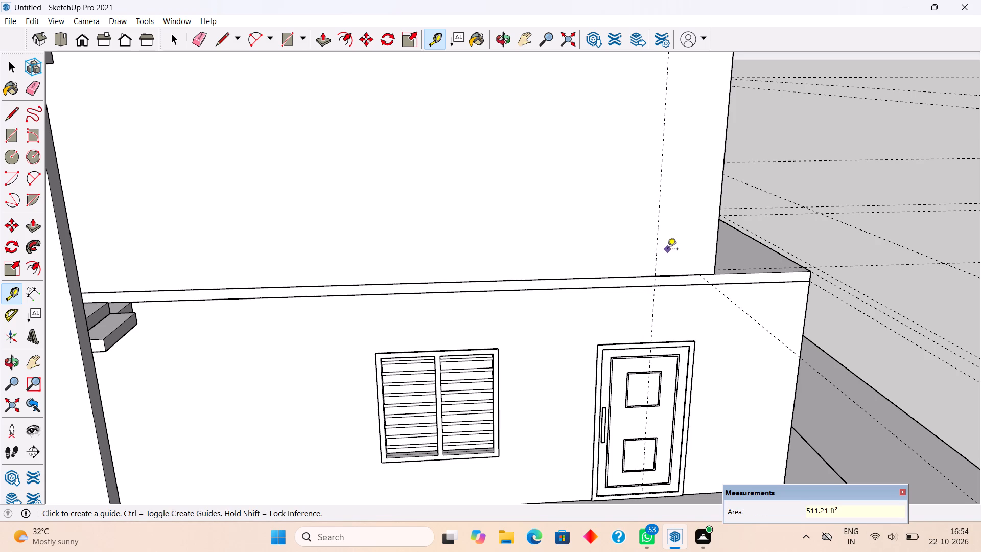
{"action": "left_click", "coordinate": [658, 211]}
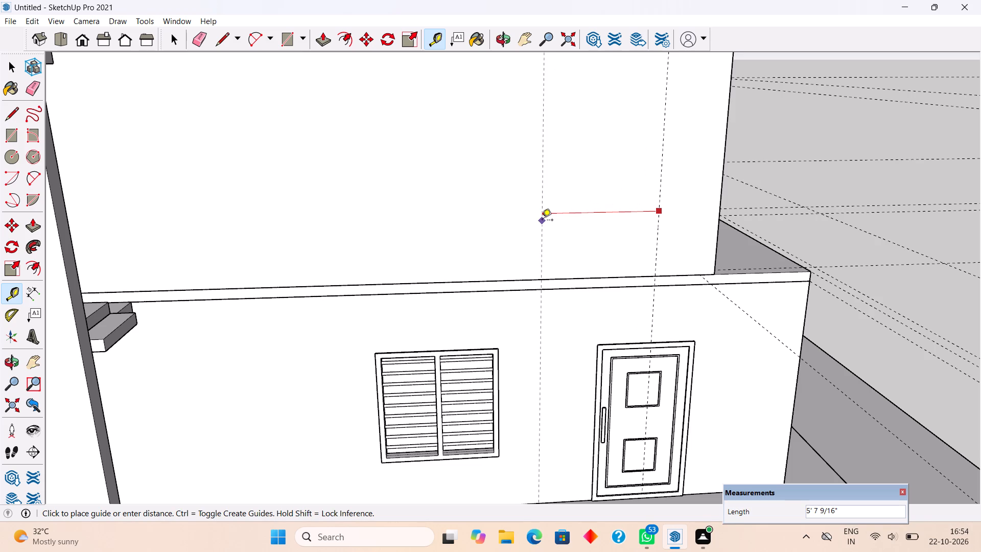
{"action": "type", "text": "6'"}
{"action": "key", "text": "Return"}
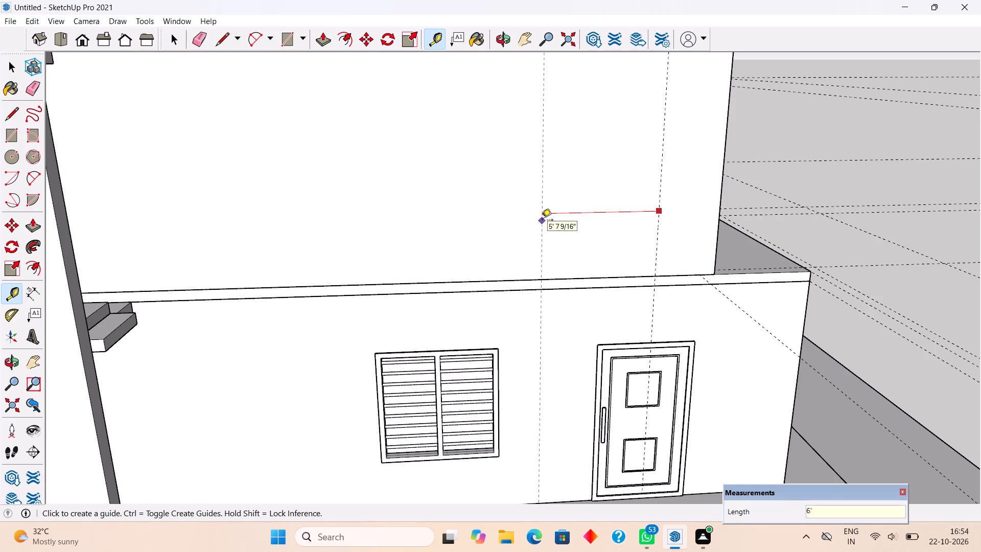
{"action": "left_click", "coordinate": [533, 229]}
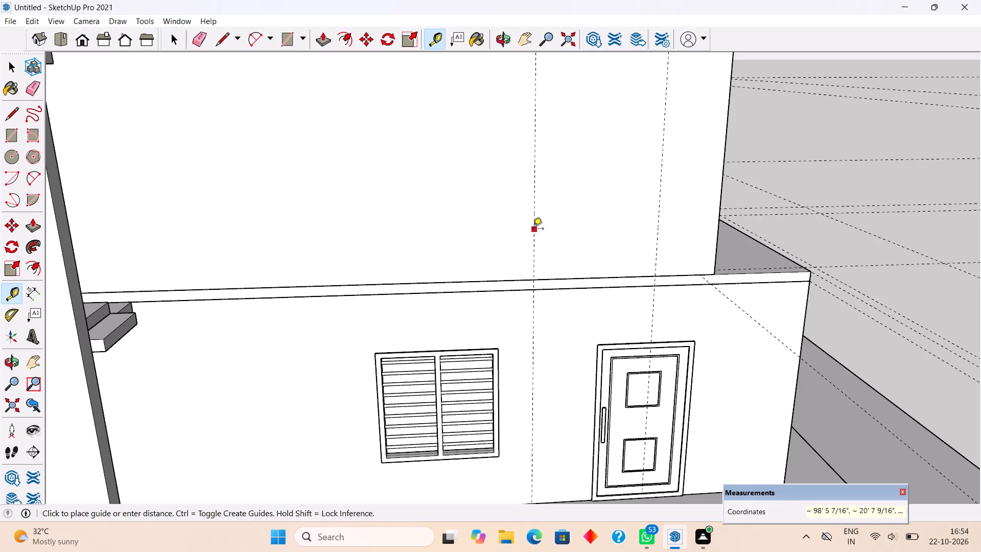
{"action": "type", "text": "5'"}
{"action": "key", "text": "Return"}
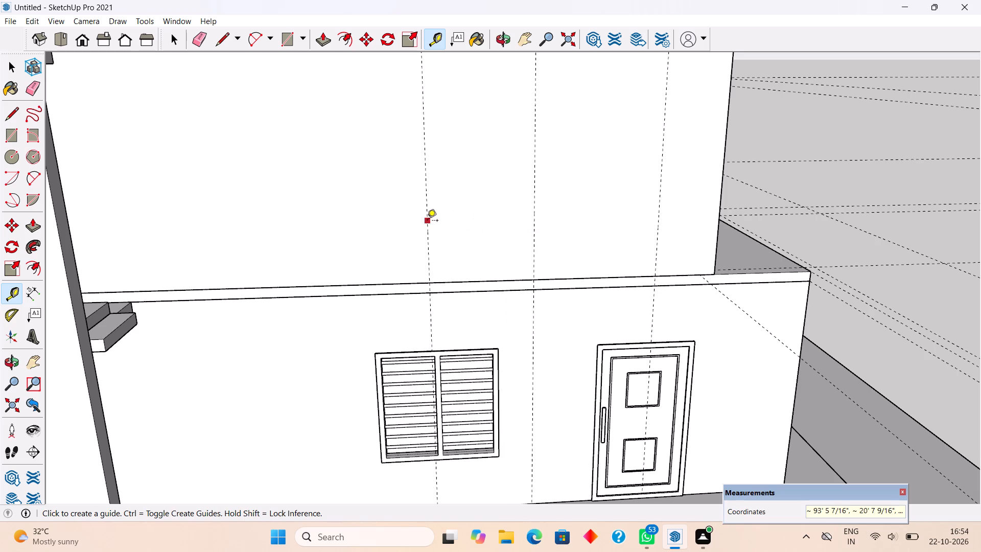
Measure the width of the ground-floor door.
{"action": "left_click", "coordinate": [596, 395]}
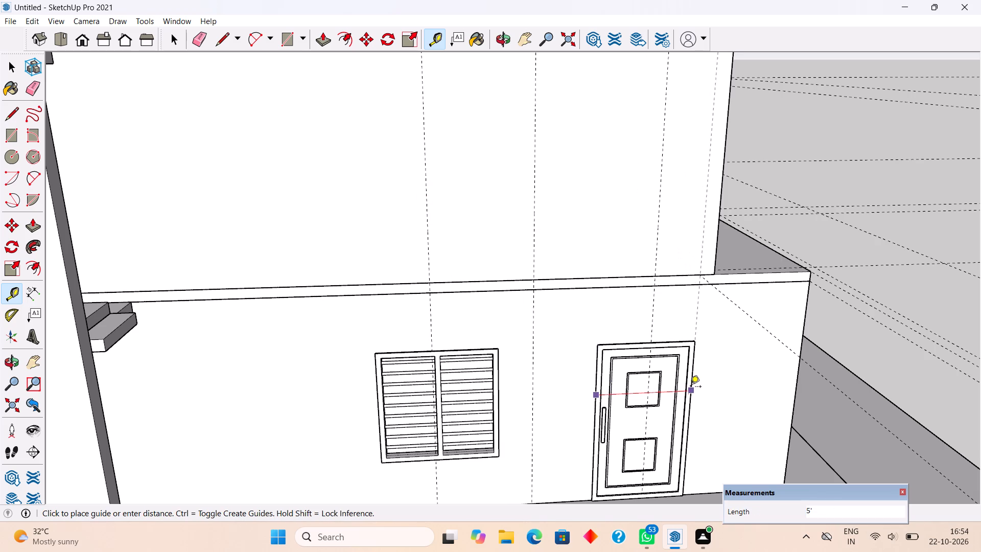
{"action": "key", "text": "t"}
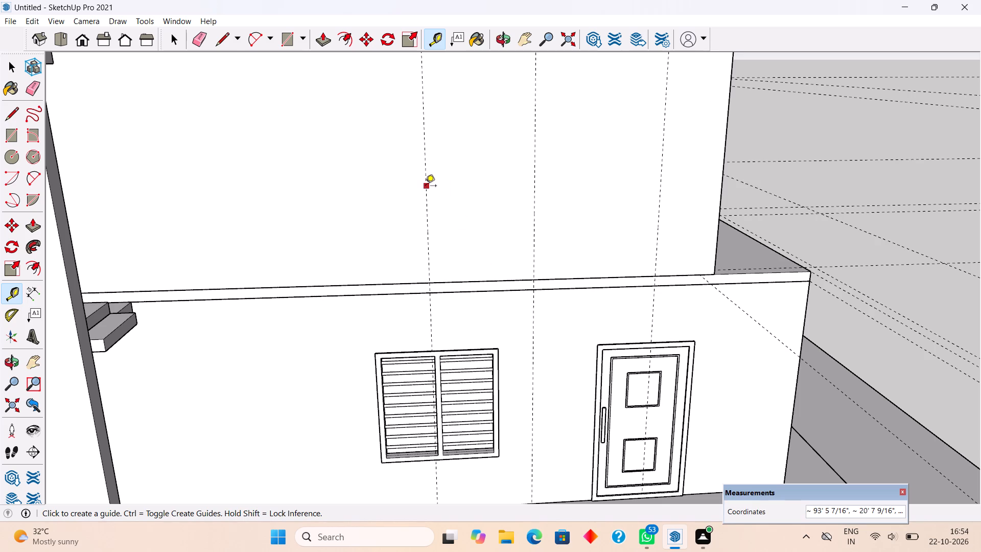
Add a vertical guide 5' beyond the last vertical guide on the upper-floor wall.
{"action": "left_click", "coordinate": [426, 187]}
{"action": "type", "text": "5'"}
{"action": "key", "text": "Return"}
Place horizontal guides 3' and 9' above the base edge of the upper-floor wall.
{"action": "scroll", "coordinate": [277, 235], "scroll_direction": "down", "scroll_amount": 2}
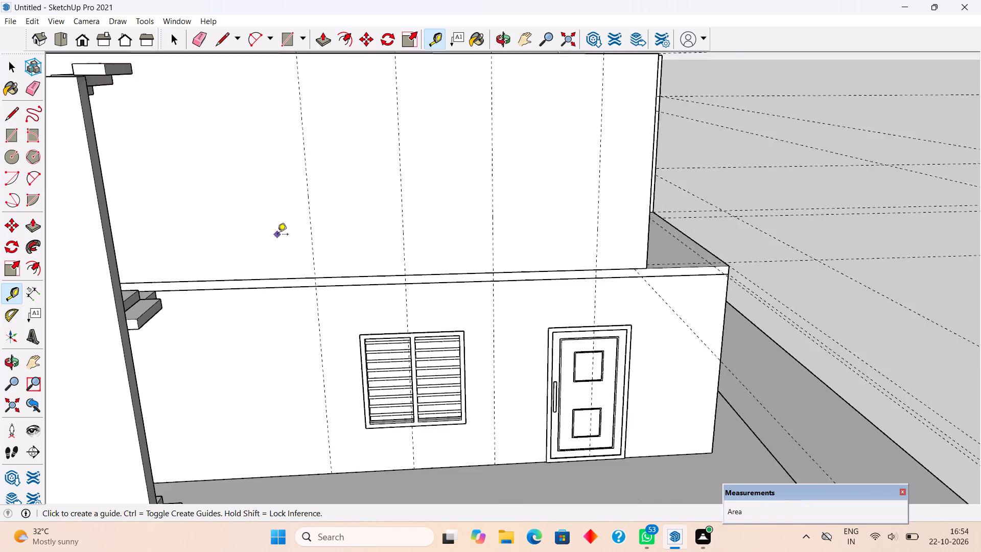
{"action": "scroll", "coordinate": [277, 235], "scroll_direction": "down", "scroll_amount": 2}
{"action": "scroll", "coordinate": [315, 361], "scroll_direction": "down", "scroll_amount": 2}
{"action": "scroll", "coordinate": [398, 278], "scroll_direction": "up", "scroll_amount": 4}
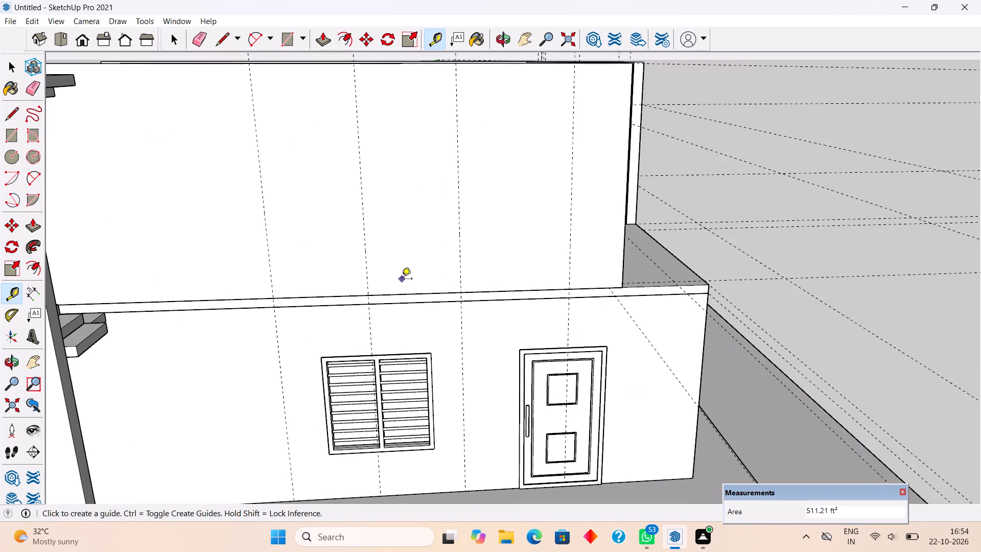
{"action": "left_click", "coordinate": [411, 292]}
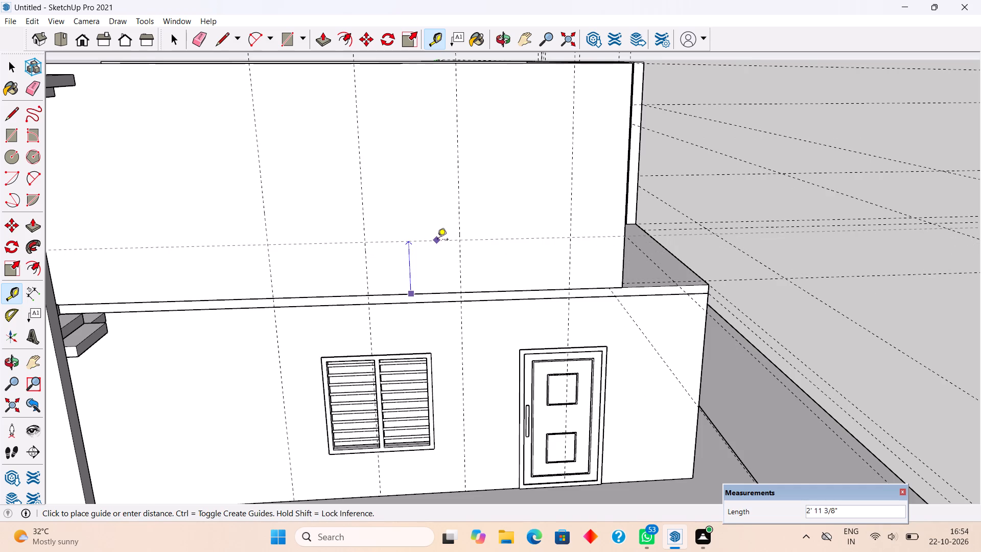
{"action": "type", "text": "3'"}
{"action": "key", "text": "Return"}
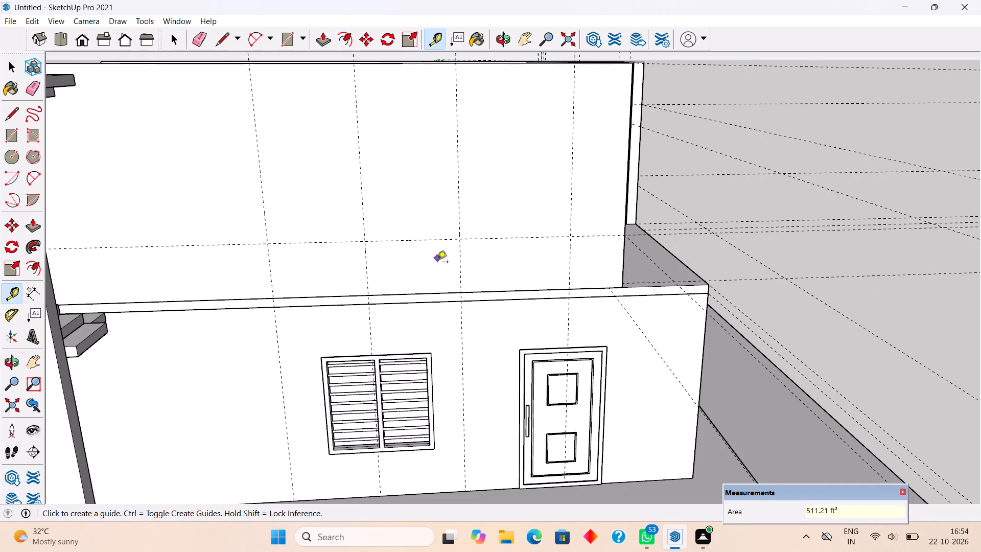
{"action": "left_click", "coordinate": [431, 296]}
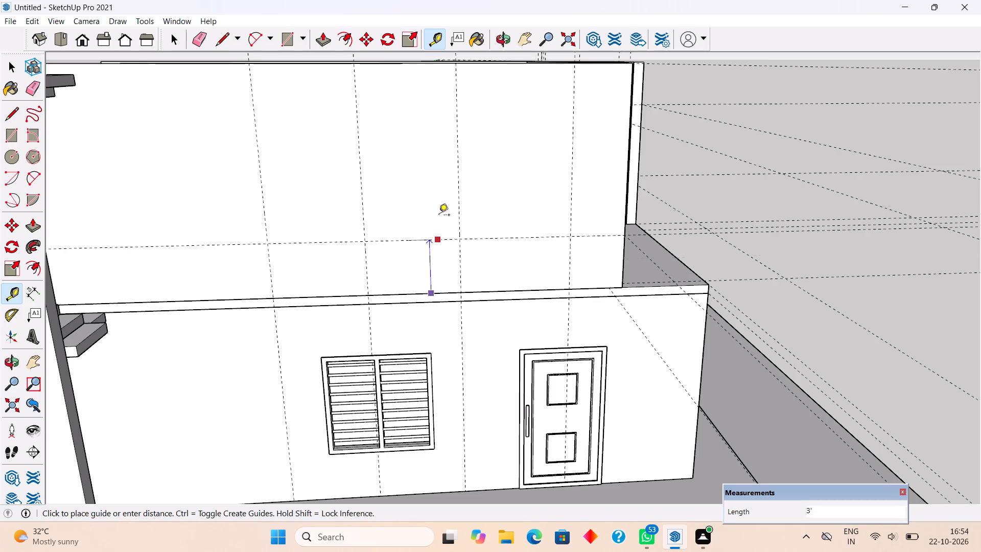
{"action": "type", "text": "9'"}
{"action": "key", "text": "Return"}
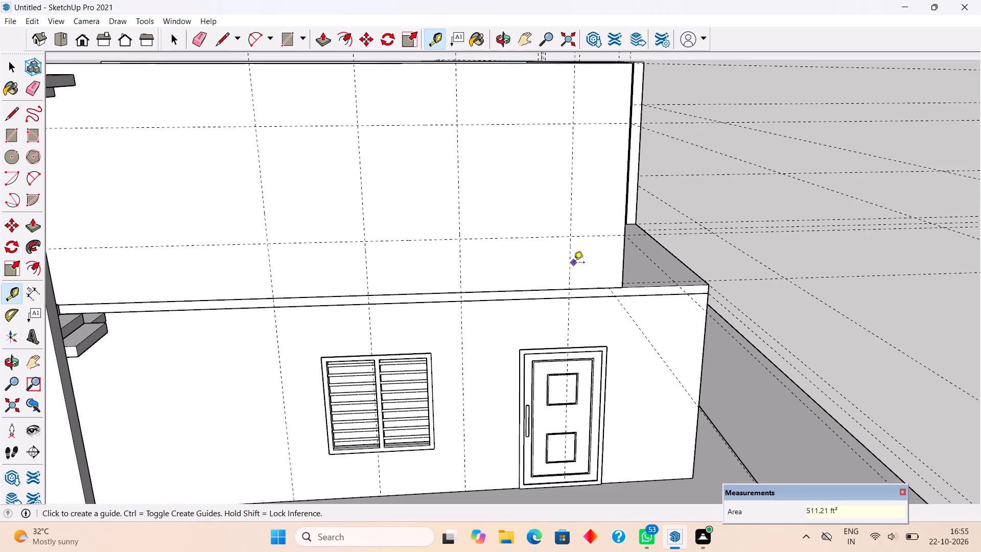
Inside the upper-floor wall group, draw a 9' by 5' door rectangle and a 6' by 6' window rectangle on the guides.
{"action": "scroll", "coordinate": [574, 263], "scroll_direction": "down", "scroll_amount": 3}
{"action": "middle_click_drag", "start_coordinate": [411, 295], "coordinate": [477, 243]}
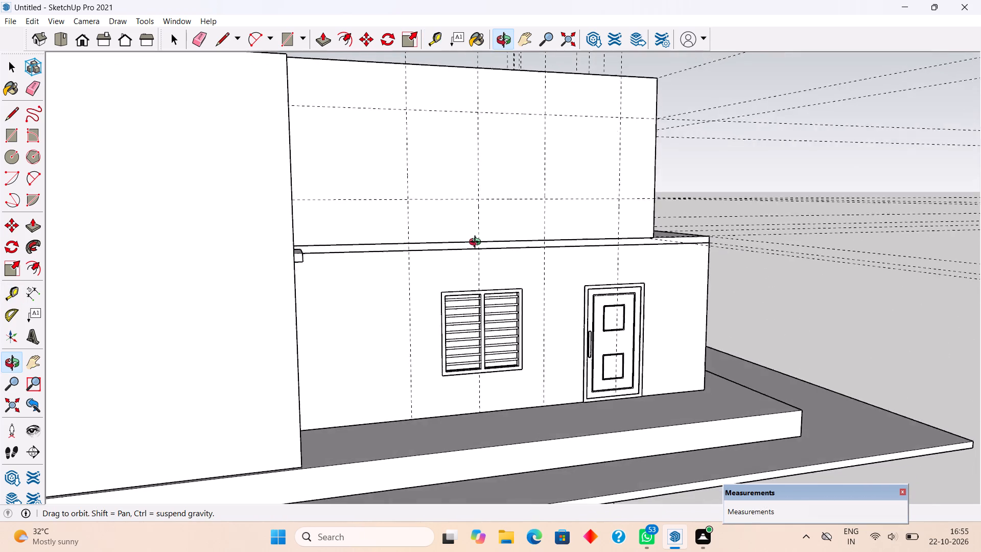
{"action": "middle_click_drag", "start_coordinate": [477, 243], "coordinate": [427, 248]}
{"action": "scroll", "coordinate": [417, 231], "scroll_direction": "down", "scroll_amount": 4}
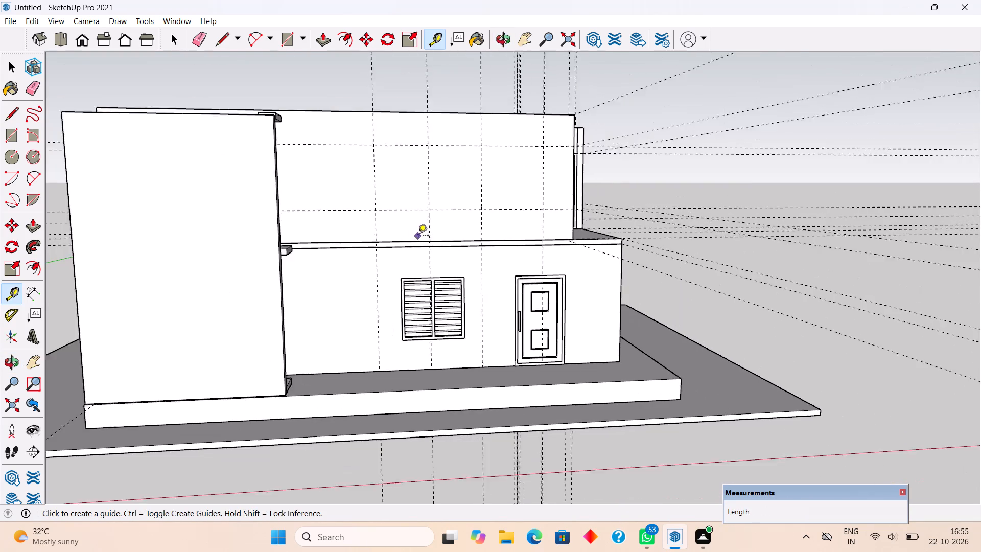
{"action": "scroll", "coordinate": [418, 236], "scroll_direction": "down", "scroll_amount": 1}
{"action": "middle_click_drag", "start_coordinate": [418, 272], "coordinate": [397, 247]}
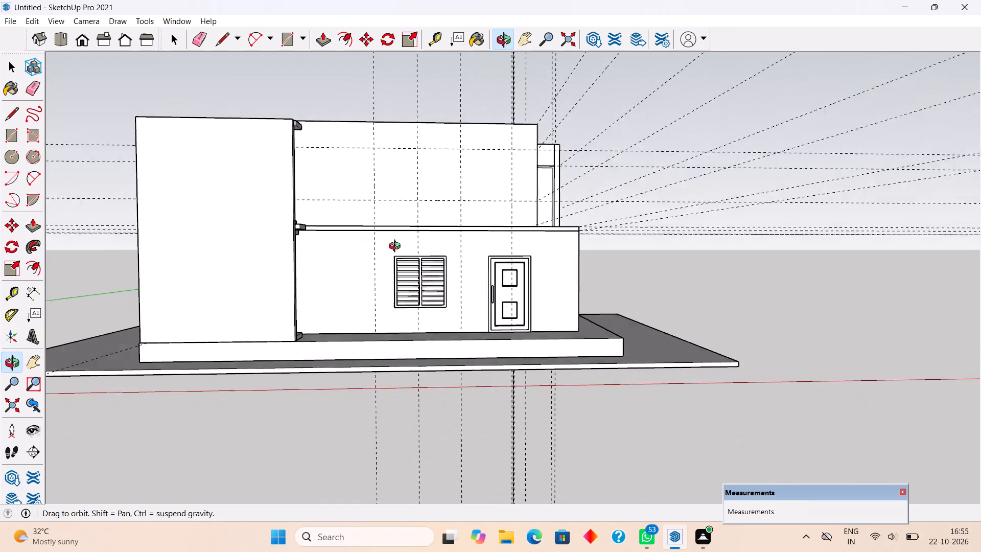
{"action": "middle_click_drag", "start_coordinate": [397, 247], "coordinate": [397, 251]}
{"action": "scroll", "coordinate": [398, 181], "scroll_direction": "up", "scroll_amount": 4}
{"action": "scroll", "coordinate": [342, 189], "scroll_direction": "up", "scroll_amount": 4}
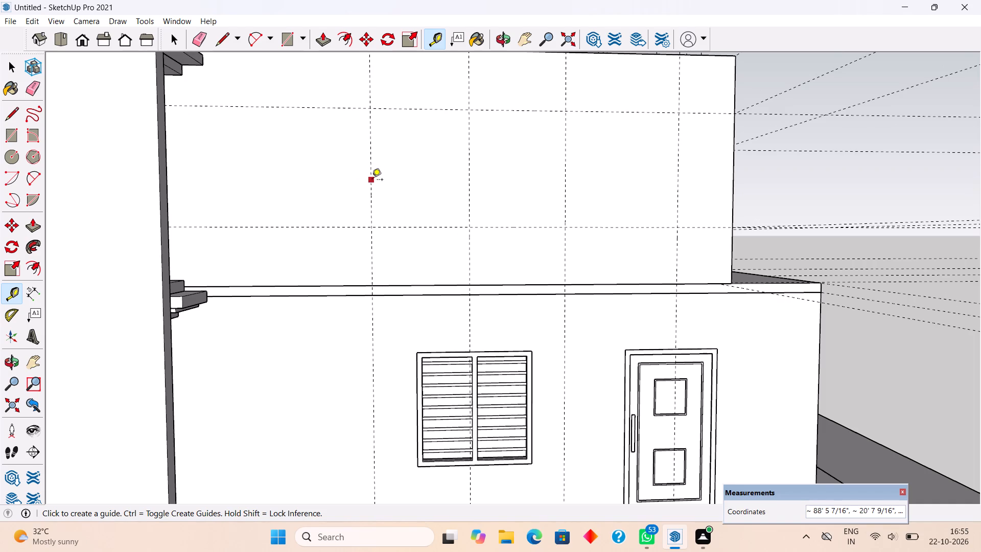
{"action": "key", "text": "space"}
{"action": "triple_click", "coordinate": [390, 161]}
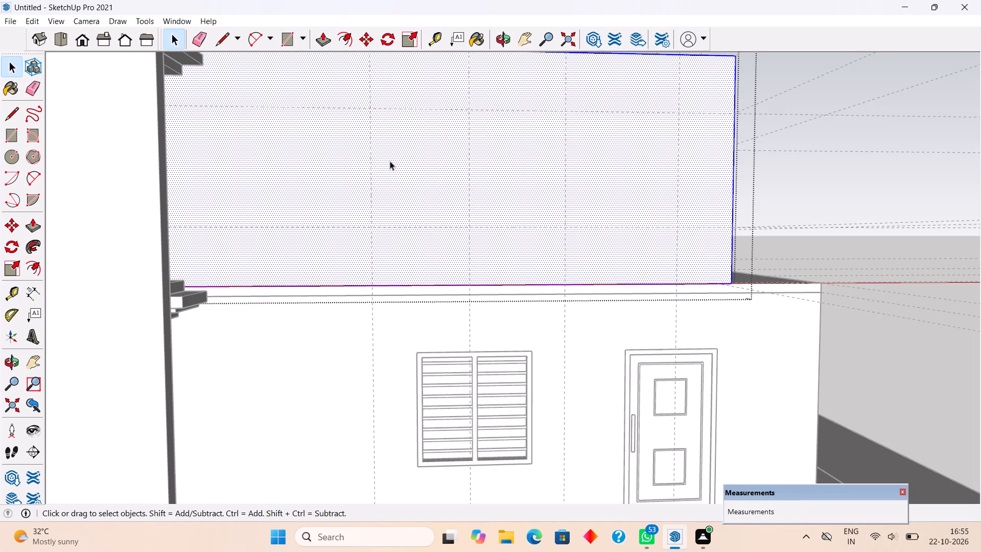
{"action": "key", "text": "r"}
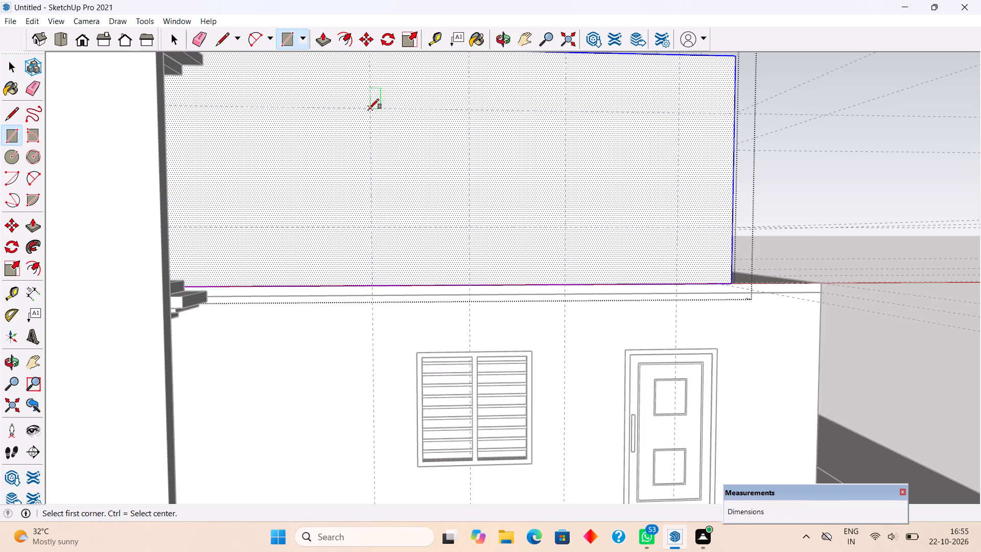
{"action": "left_click", "coordinate": [369, 109]}
{"action": "left_click", "coordinate": [472, 283]}
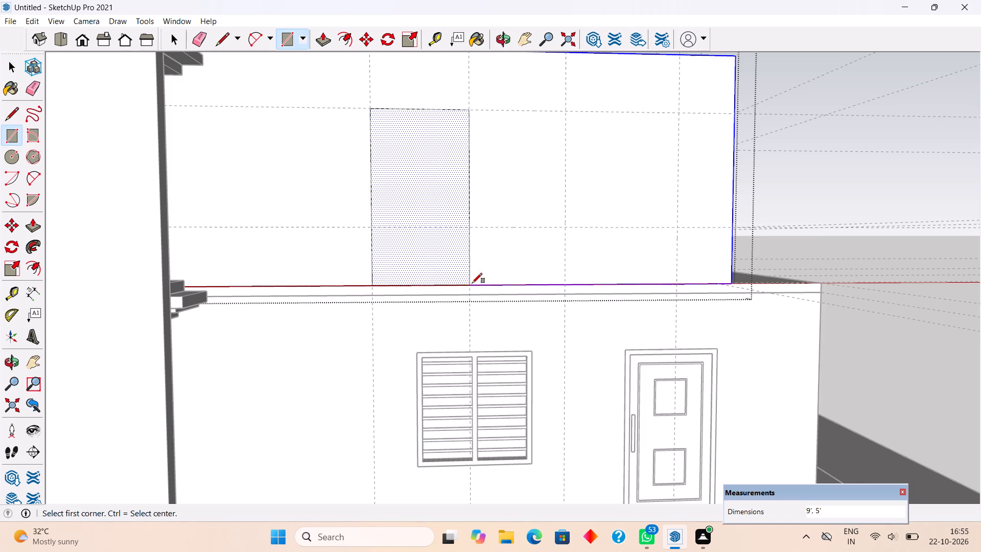
{"action": "left_click", "coordinate": [569, 113]}
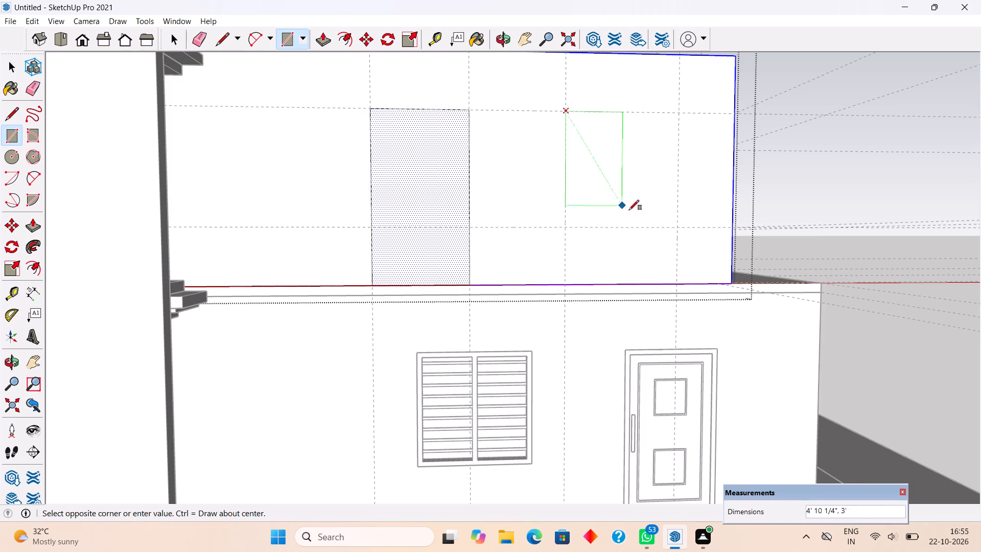
{"action": "left_click", "coordinate": [678, 227]}
Push the window and door rectangles 9" through the wall to cut both openings, and close the wall group.
{"action": "key", "text": "p"}
{"action": "left_click_drag", "start_coordinate": [671, 219], "coordinate": [667, 213]}
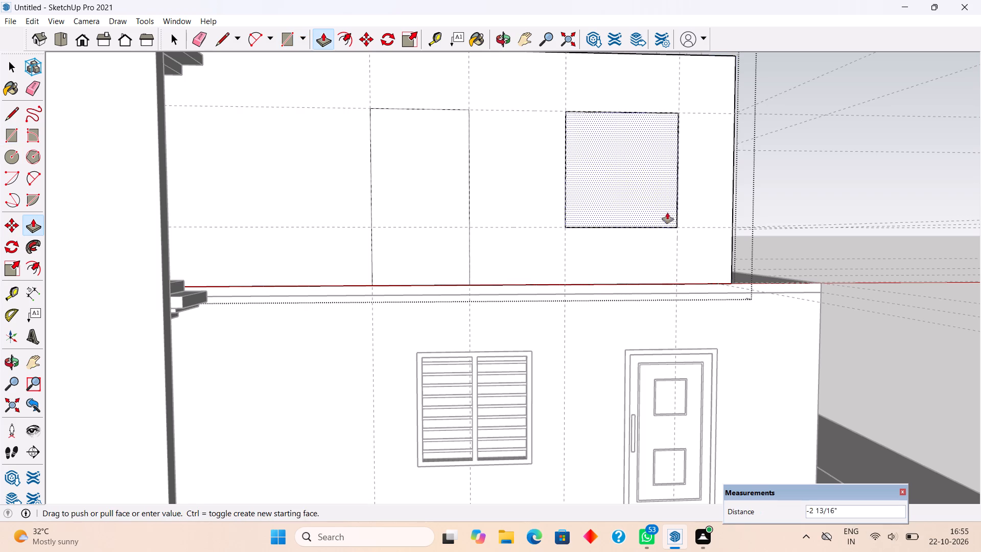
{"action": "left_click_drag", "start_coordinate": [667, 213], "coordinate": [624, 147]}
{"action": "left_click_drag", "start_coordinate": [443, 268], "coordinate": [423, 143]}
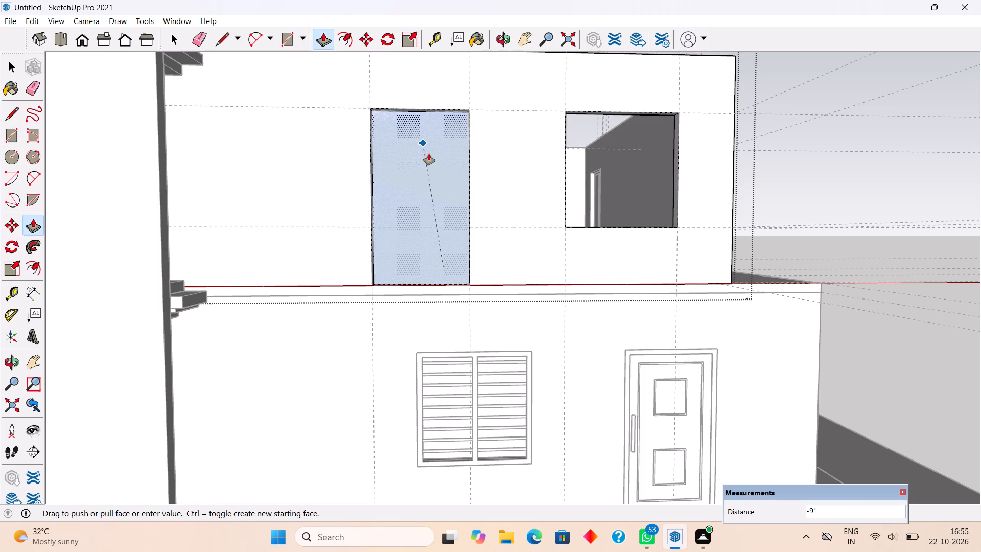
{"action": "key", "text": "space"}
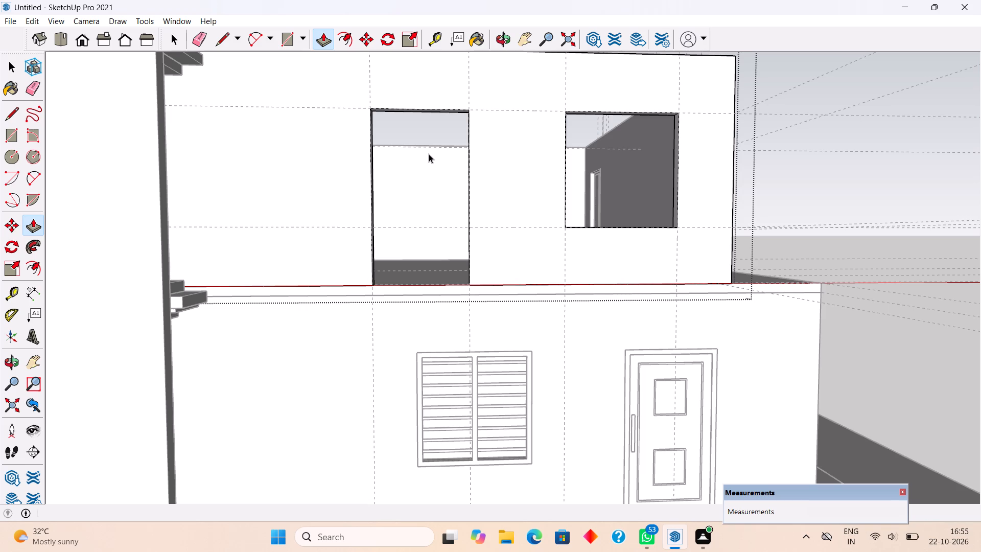
{"action": "scroll", "coordinate": [429, 156], "scroll_direction": "down", "scroll_amount": 6}
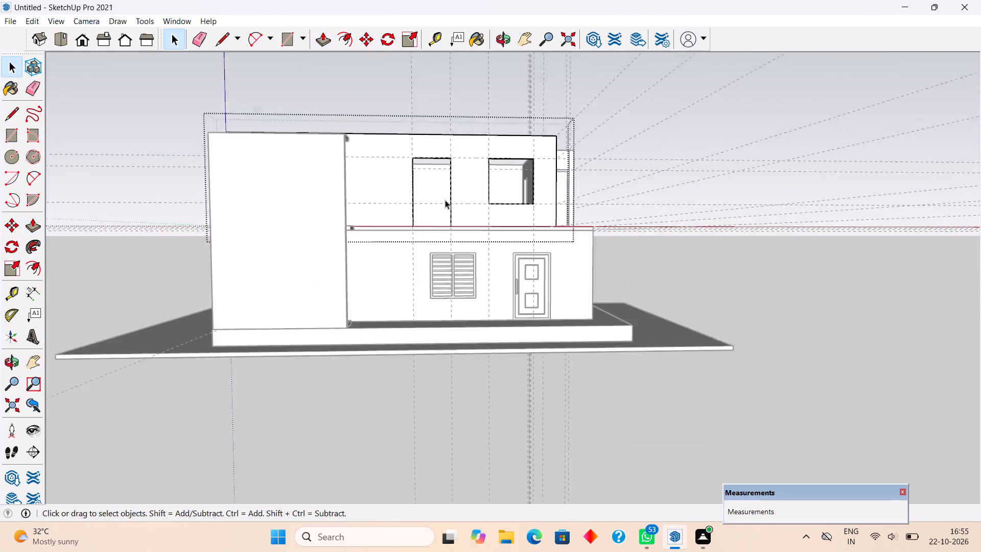
{"action": "scroll", "coordinate": [445, 200], "scroll_direction": "down", "scroll_amount": 1}
{"action": "left_click", "coordinate": [624, 115]}
Delete all guides from the model.
{"action": "middle_click_drag", "start_coordinate": [548, 162], "coordinate": [534, 263]}
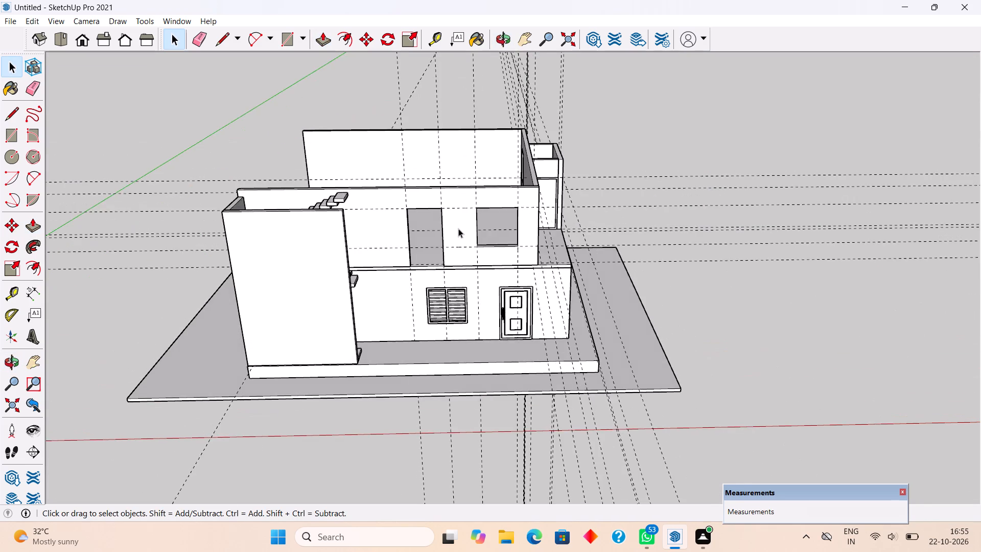
{"action": "scroll", "coordinate": [454, 228], "scroll_direction": "up", "scroll_amount": 4}
{"action": "left_click", "coordinate": [33, 21]}
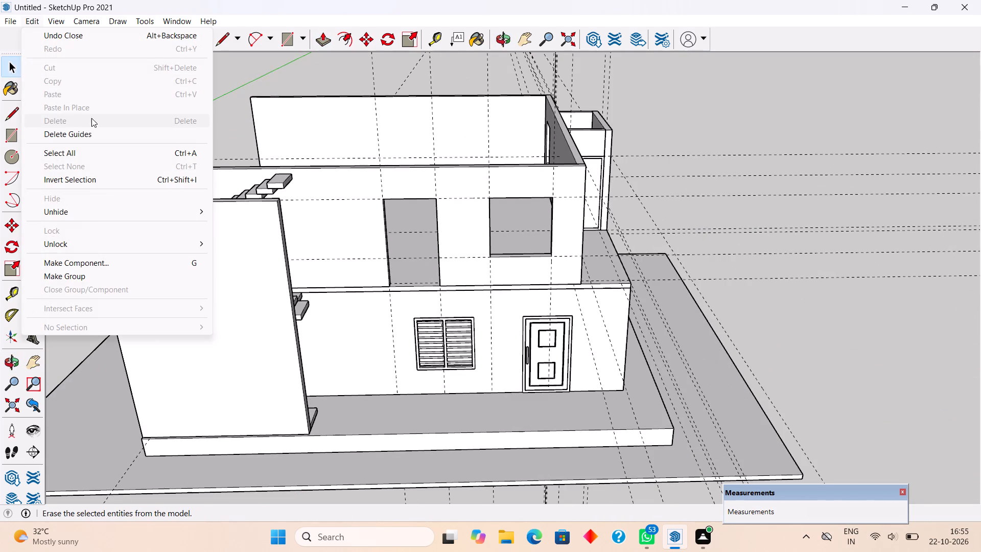
{"action": "left_click", "coordinate": [95, 132]}
Draw a 6' by 6' rectangle filling the upper-floor window opening.
{"action": "scroll", "coordinate": [244, 197], "scroll_direction": "down", "scroll_amount": 4}
{"action": "middle_click_drag", "start_coordinate": [423, 258], "coordinate": [431, 189]}
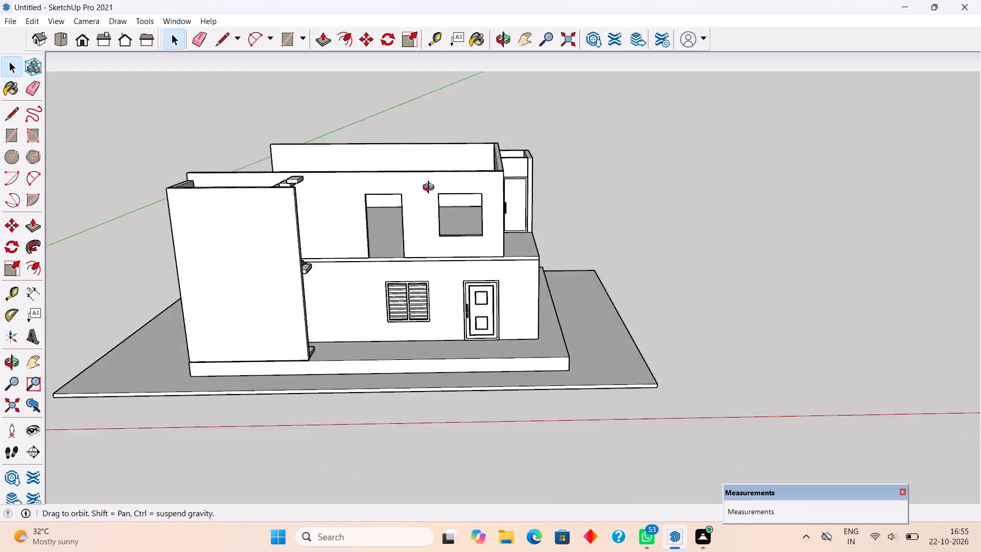
{"action": "middle_click_drag", "start_coordinate": [431, 189], "coordinate": [441, 134]}
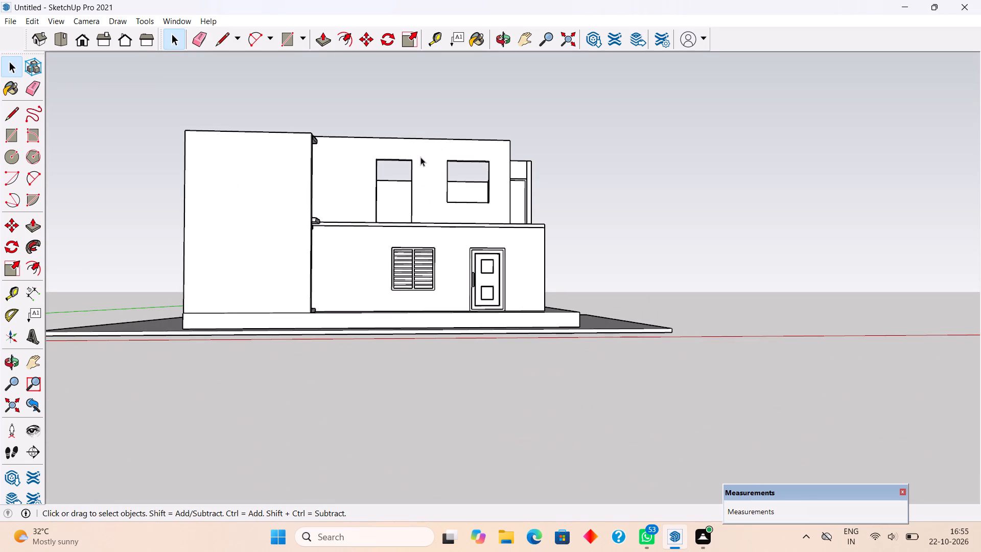
{"action": "scroll", "coordinate": [420, 157], "scroll_direction": "up", "scroll_amount": 4}
{"action": "scroll", "coordinate": [456, 177], "scroll_direction": "up", "scroll_amount": 3}
{"action": "middle_click_drag", "start_coordinate": [541, 182], "coordinate": [546, 227]}
{"action": "scroll", "coordinate": [543, 220], "scroll_direction": "up", "scroll_amount": 3}
{"action": "key", "text": "r"}
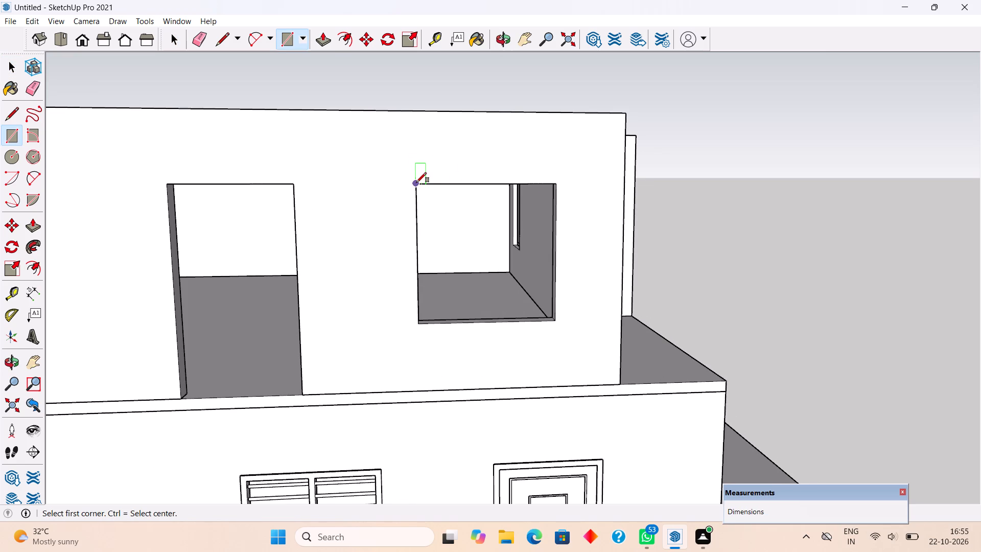
{"action": "left_click", "coordinate": [416, 182]}
{"action": "left_click", "coordinate": [557, 318]}
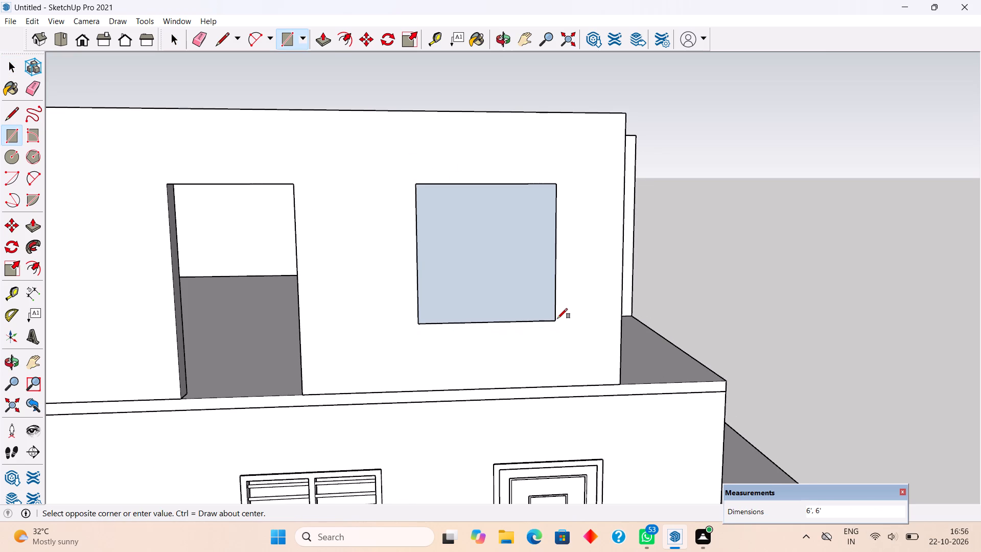
Offset the window rectangle's outline 3" inward to form the frame border.
{"action": "key", "text": "f"}
{"action": "left_click", "coordinate": [531, 310]}
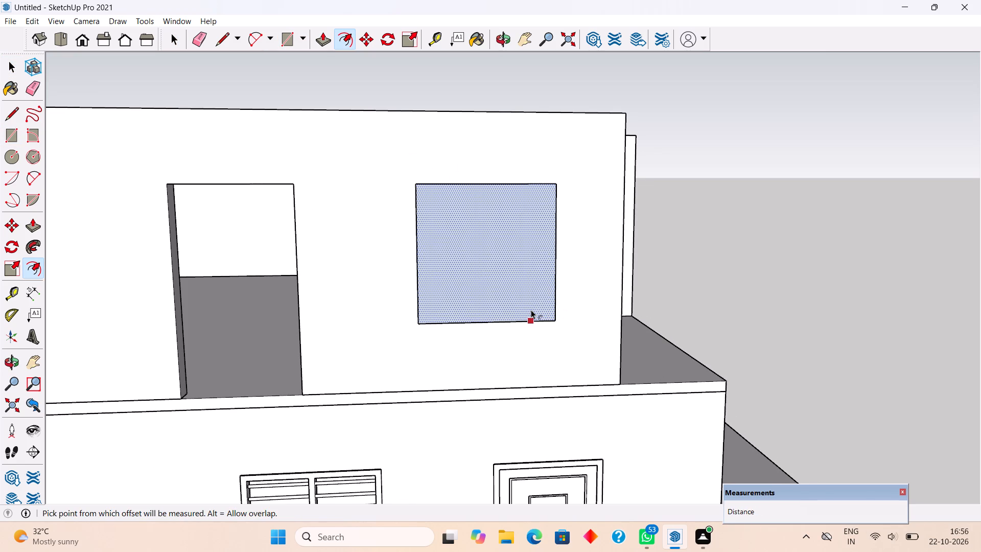
{"action": "type", "text": "3\""}
{"action": "key", "text": "Return"}
Place a vertical guide at the centre of the inner window rectangle and parallel guides 1.5" to each side of it.
{"action": "key", "text": "t"}
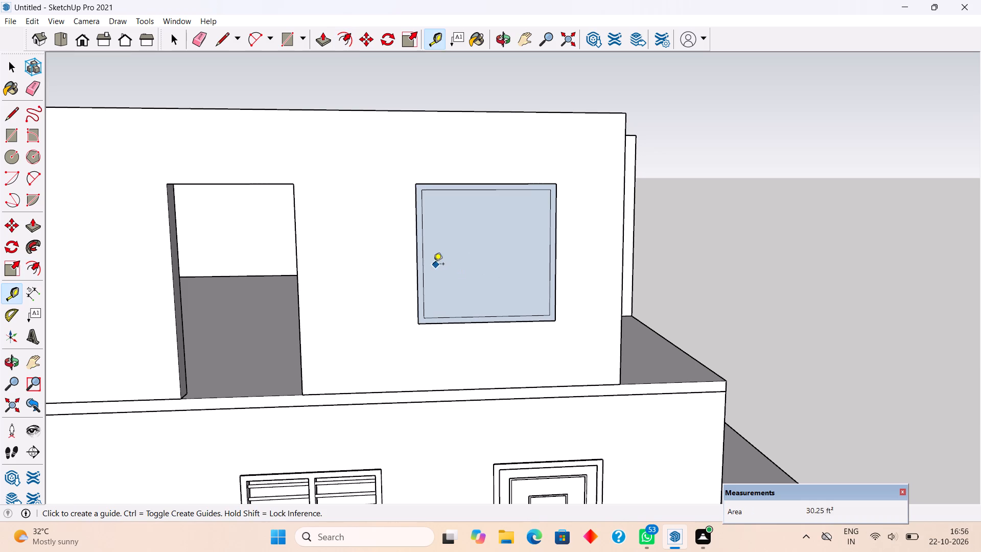
{"action": "left_click", "coordinate": [423, 269]}
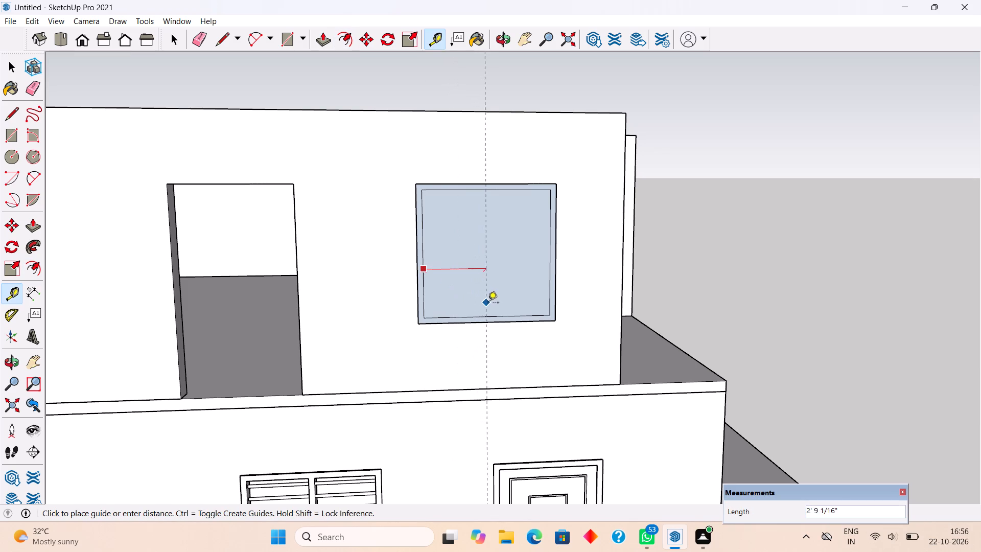
{"action": "left_click", "coordinate": [489, 317]}
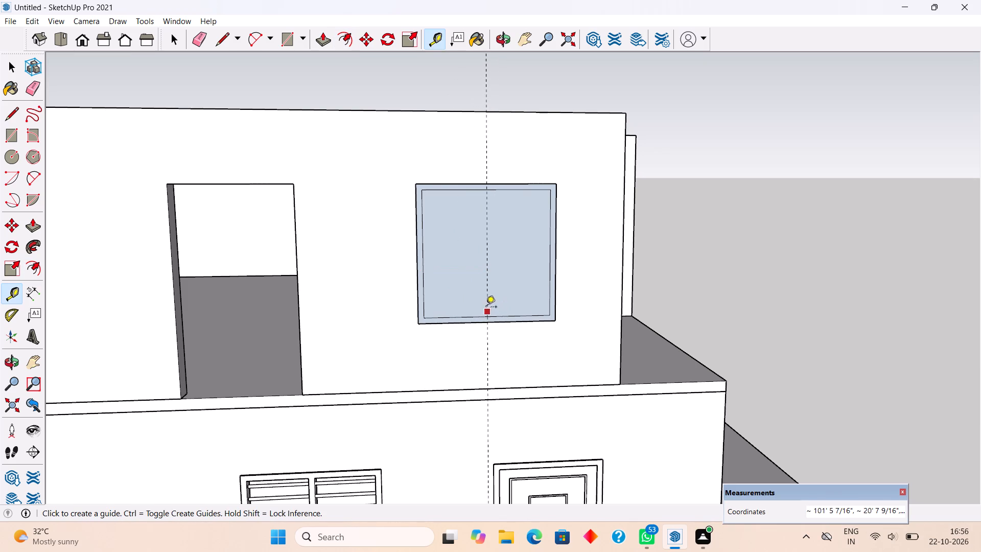
{"action": "left_click", "coordinate": [485, 300]}
{"action": "type", "text": "1."}
{"action": "type", "text": "5\""}
{"action": "key", "text": "Return"}
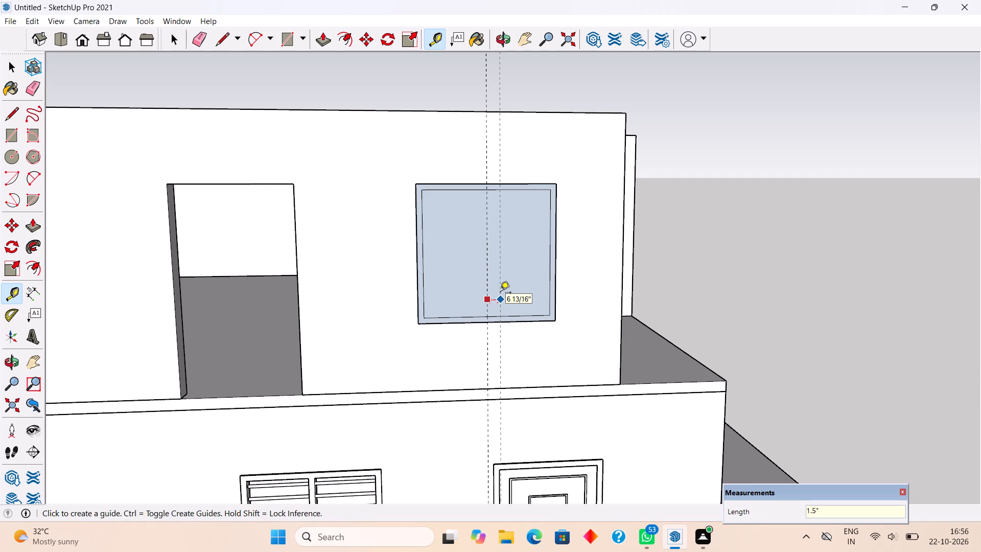
{"action": "scroll", "coordinate": [486, 285], "scroll_direction": "up", "scroll_amount": 3}
{"action": "left_click", "coordinate": [486, 285]}
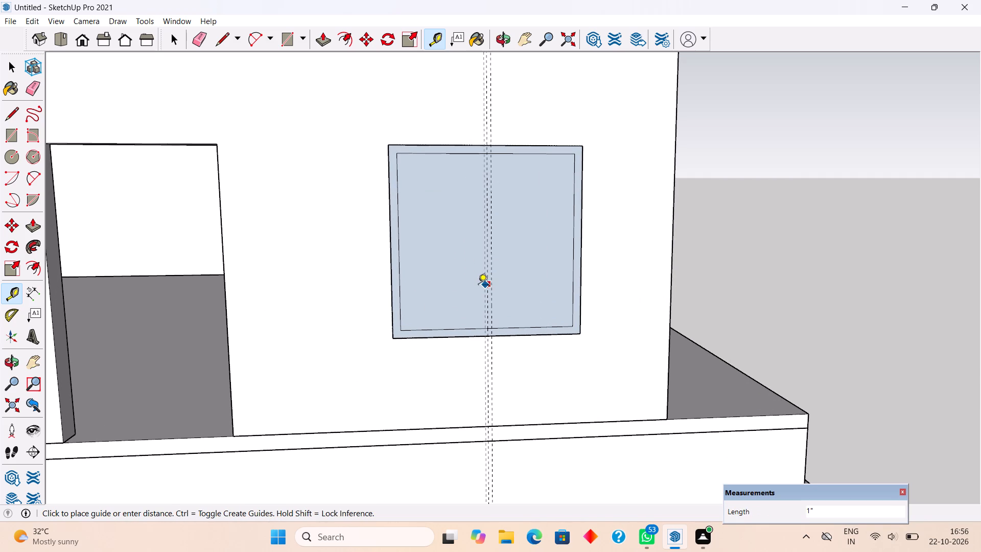
{"action": "type", "text": "1.5"}
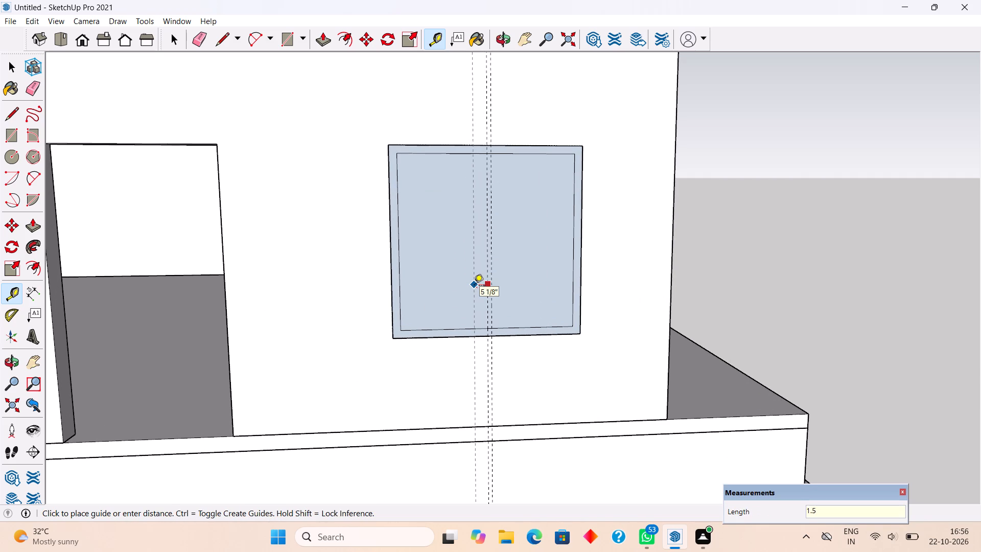
{"action": "key", "text": "shift+quotedbl"}
{"action": "key", "text": "Return"}
Draw two 5' 6" vertical mullion lines along the outer guides, between the inner rectangle's upper and lower edges.
{"action": "key", "text": "l"}
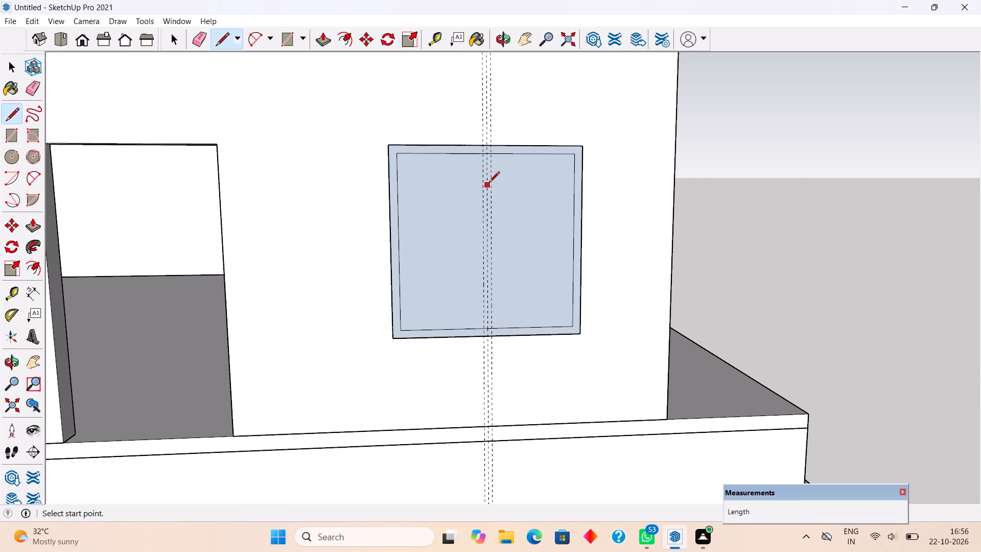
{"action": "left_click", "coordinate": [482, 150]}
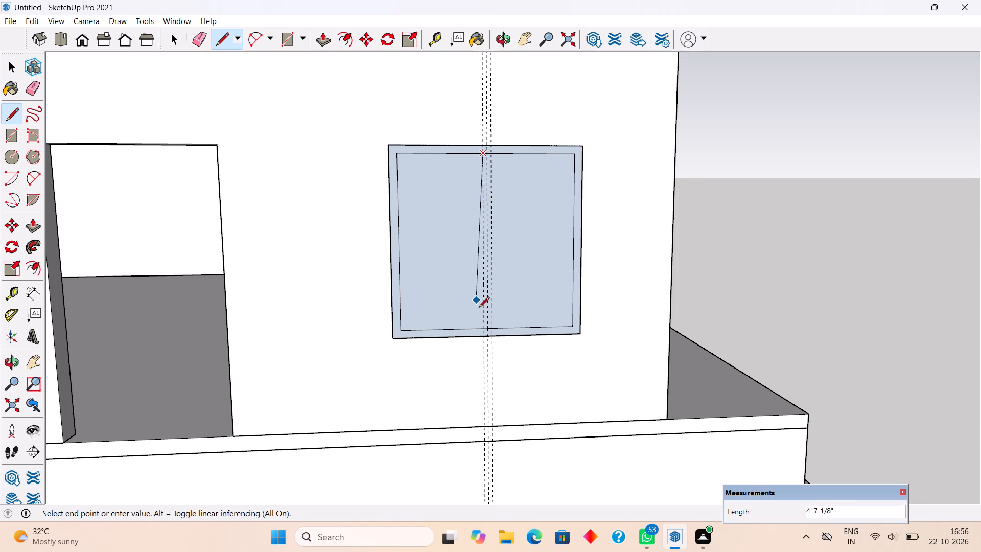
{"action": "left_click", "coordinate": [482, 329]}
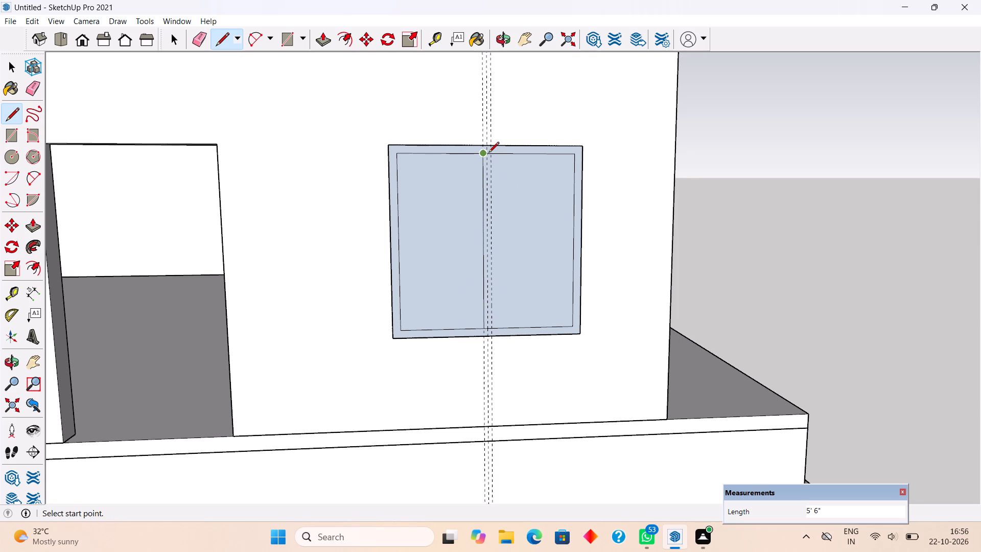
{"action": "left_click", "coordinate": [492, 154]}
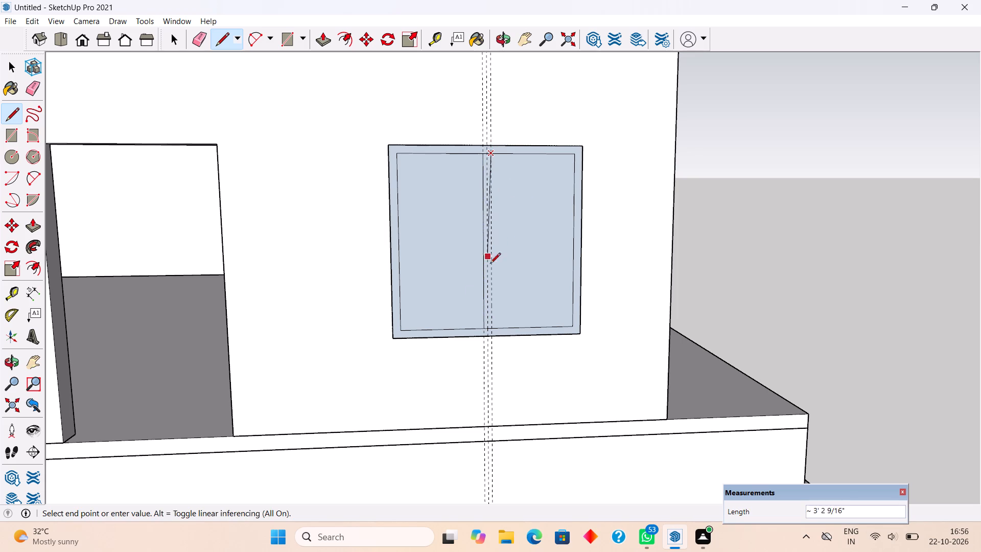
{"action": "left_click", "coordinate": [492, 326]}
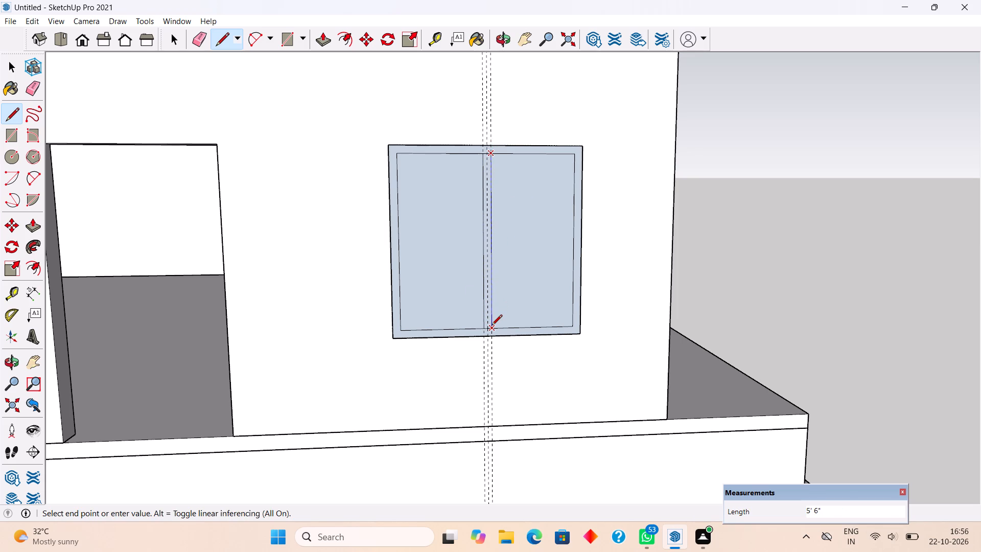
Erase the centre guide and the short edges separating the mullion from the frame border at its upper and lower ends.
{"action": "key", "text": "e"}
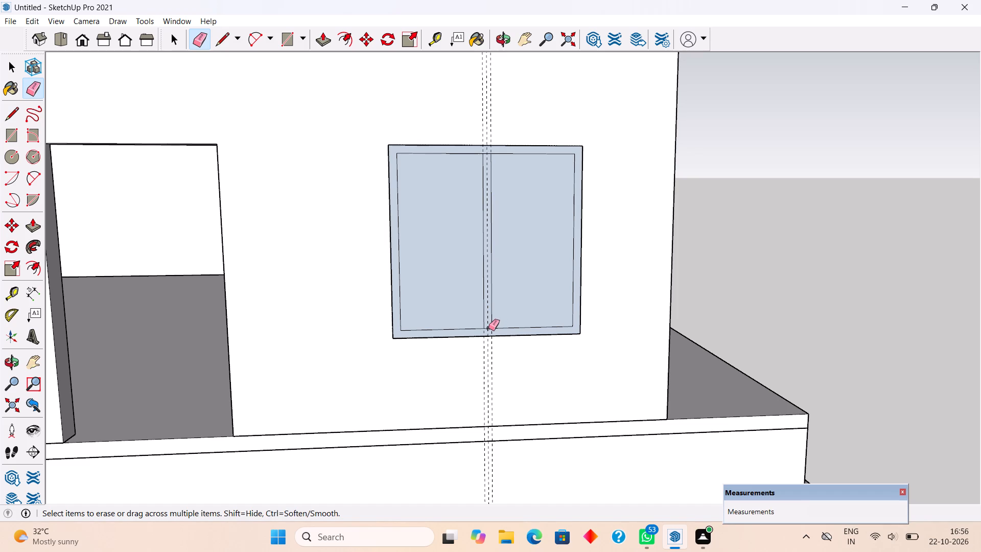
{"action": "left_click", "coordinate": [488, 328]}
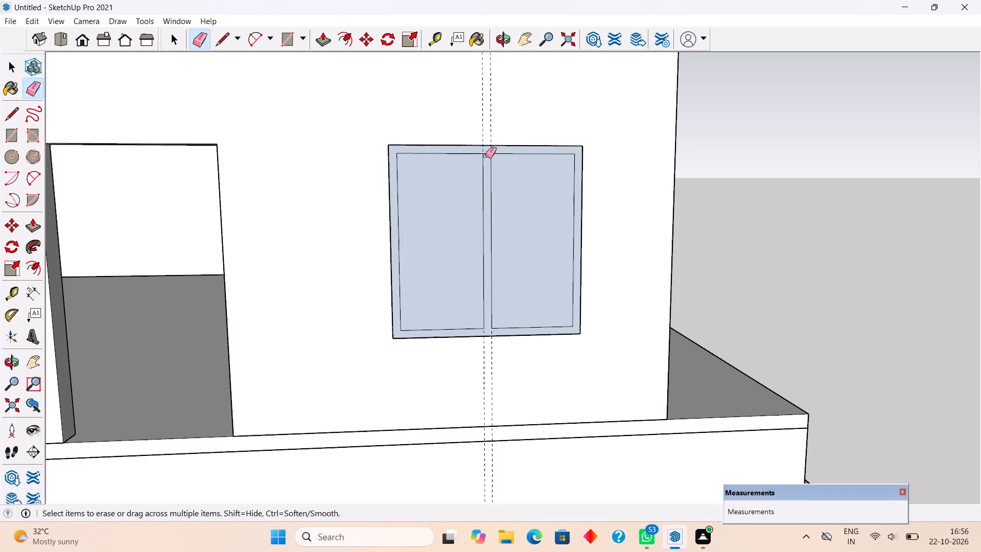
{"action": "left_click", "coordinate": [485, 153]}
Delete the two pane faces on either side of the mullion.
{"action": "key", "text": "space"}
{"action": "left_click", "coordinate": [451, 210]}
{"action": "key", "text": "Delete"}
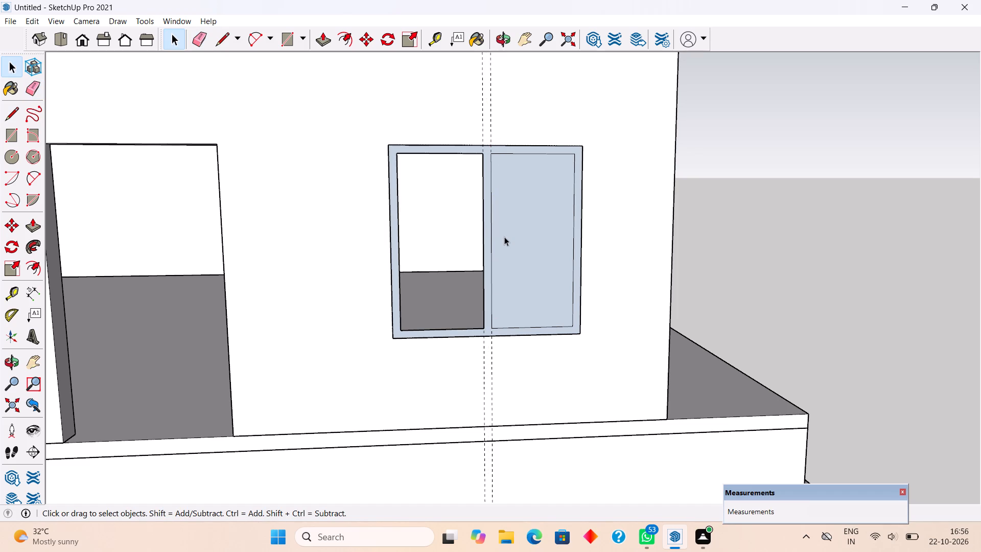
{"action": "left_click", "coordinate": [506, 237]}
{"action": "key", "text": "Delete"}
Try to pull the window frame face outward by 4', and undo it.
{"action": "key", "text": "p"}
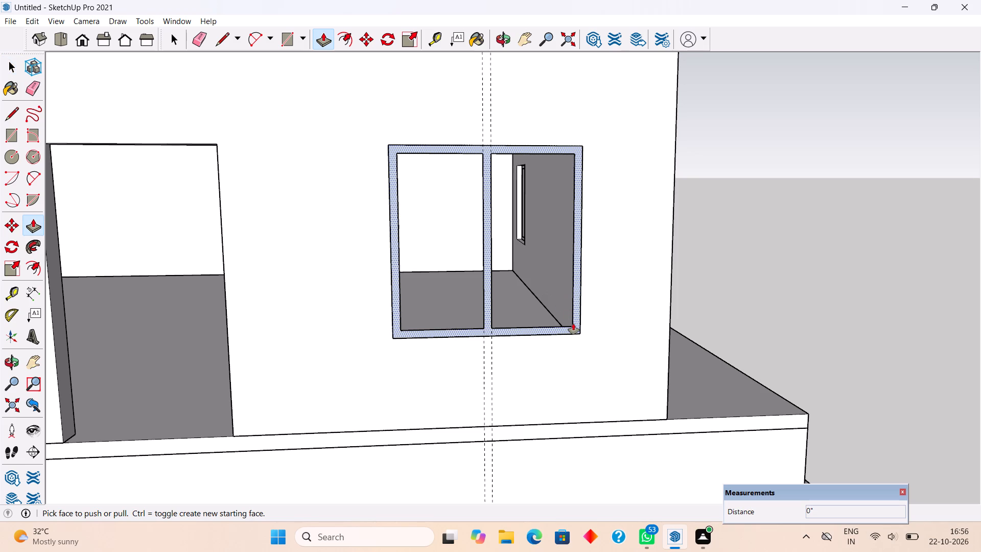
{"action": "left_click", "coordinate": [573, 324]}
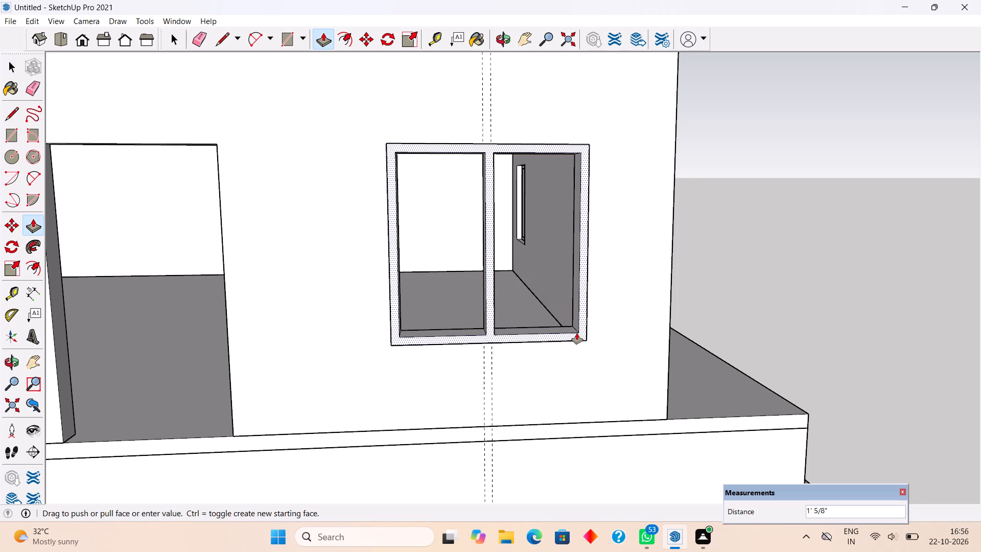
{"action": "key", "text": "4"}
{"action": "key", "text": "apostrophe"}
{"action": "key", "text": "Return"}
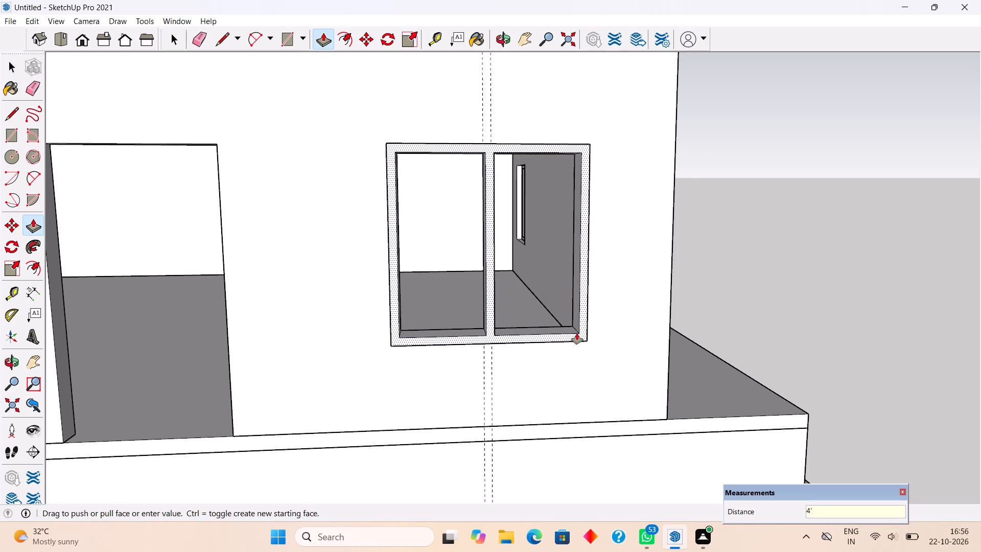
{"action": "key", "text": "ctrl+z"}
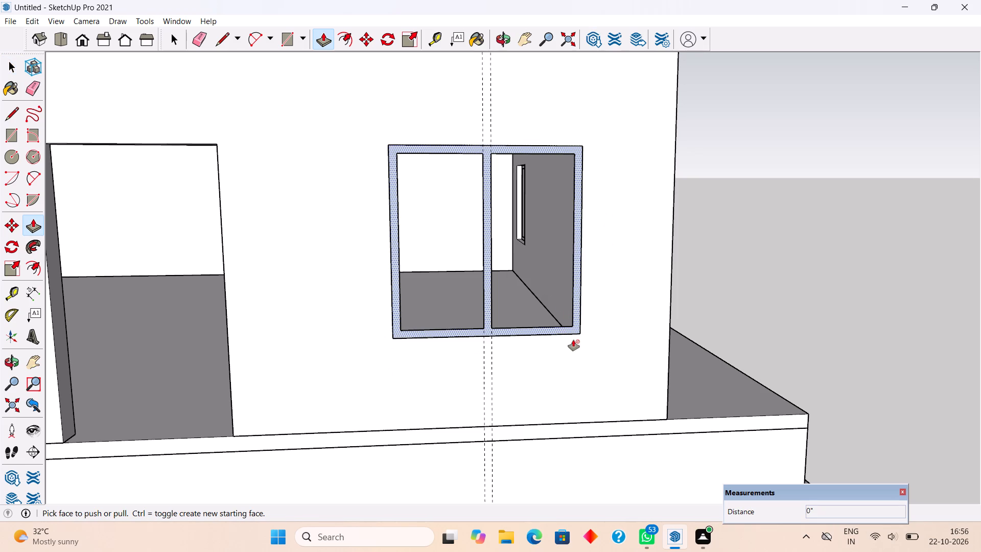
Pull the window frame face outward by 4".
{"action": "left_click", "coordinate": [580, 330]}
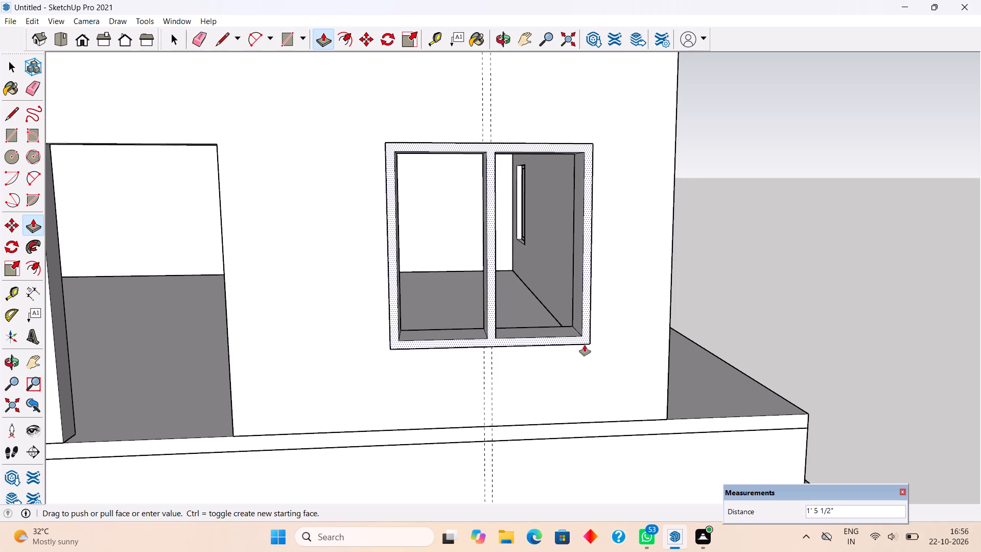
{"action": "type", "text": "4\""}
{"action": "key", "text": "Return"}
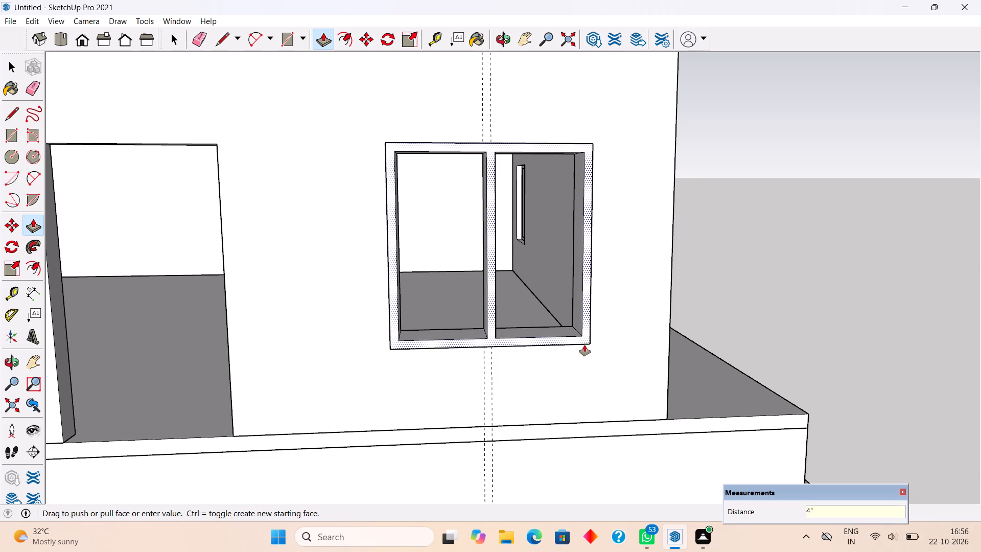
Select the whole window frame with its mullion and make it a group.
{"action": "key", "text": "space"}
{"action": "scroll", "coordinate": [576, 328], "scroll_direction": "down", "scroll_amount": 4}
{"action": "middle_click_drag", "start_coordinate": [587, 235], "coordinate": [599, 285]}
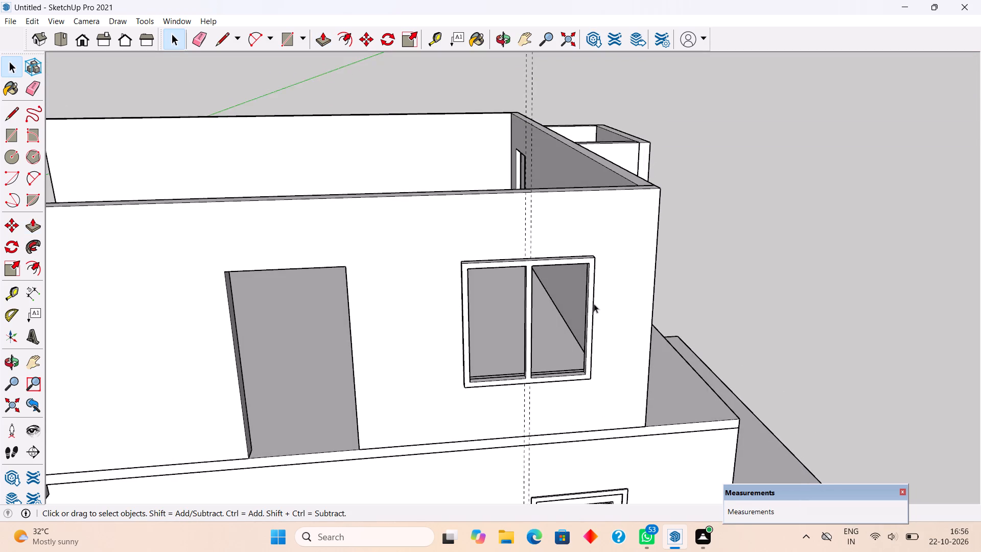
{"action": "scroll", "coordinate": [594, 304], "scroll_direction": "up", "scroll_amount": 9}
{"action": "triple_click", "coordinate": [585, 287]}
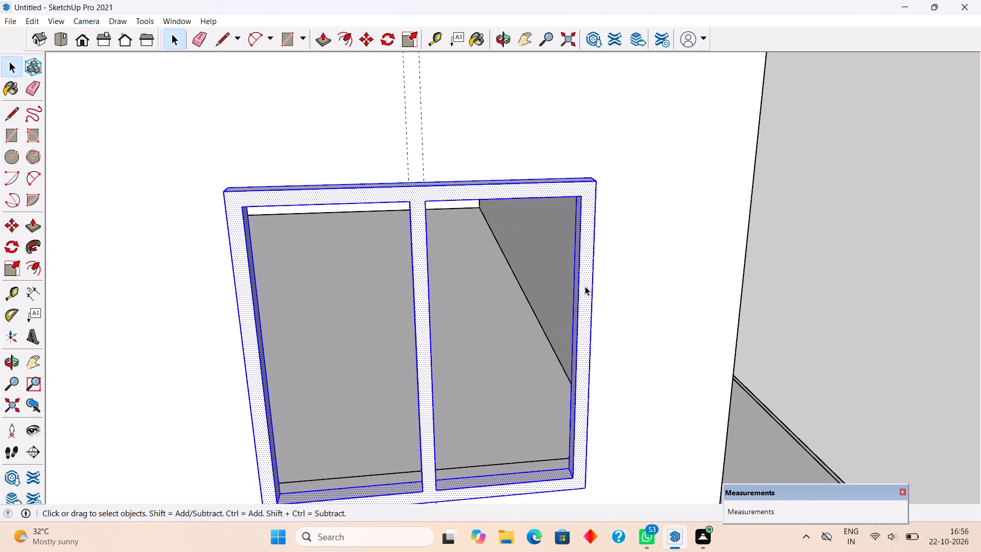
{"action": "right_click", "coordinate": [585, 286]}
{"action": "left_click", "coordinate": [629, 392]}
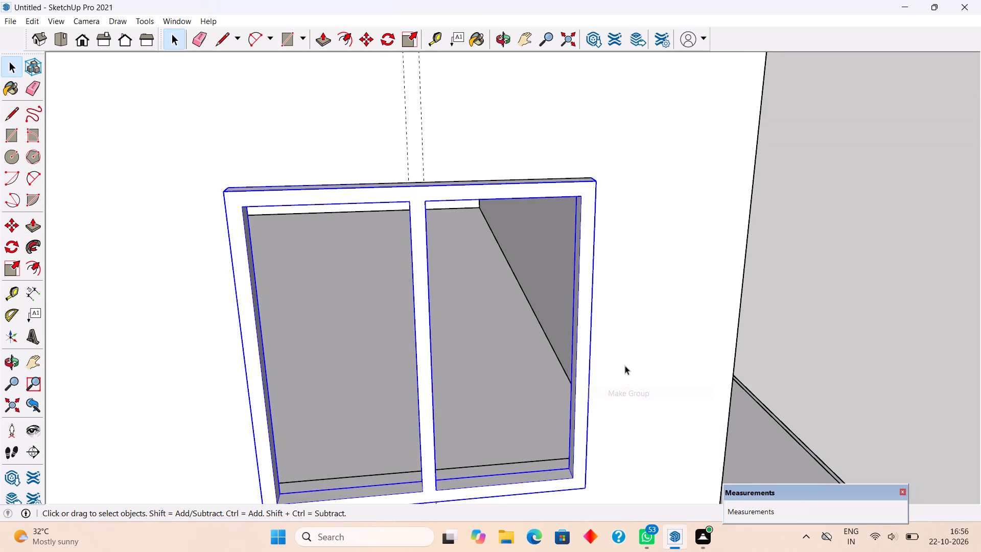
Move the window frame group back into the opening so its front face is flush with the wall.
{"action": "scroll", "coordinate": [623, 358], "scroll_direction": "down", "scroll_amount": 5}
{"action": "scroll", "coordinate": [598, 428], "scroll_direction": "up", "scroll_amount": 2}
{"action": "key", "text": "m"}
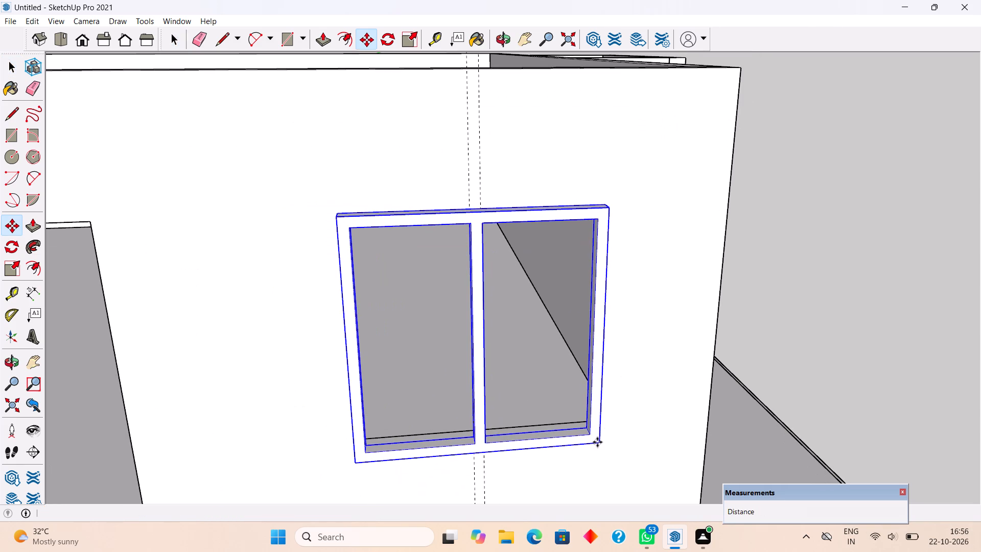
{"action": "left_click", "coordinate": [598, 442]}
{"action": "left_click", "coordinate": [598, 435]}
{"action": "scroll", "coordinate": [598, 435], "scroll_direction": "up", "scroll_amount": 6}
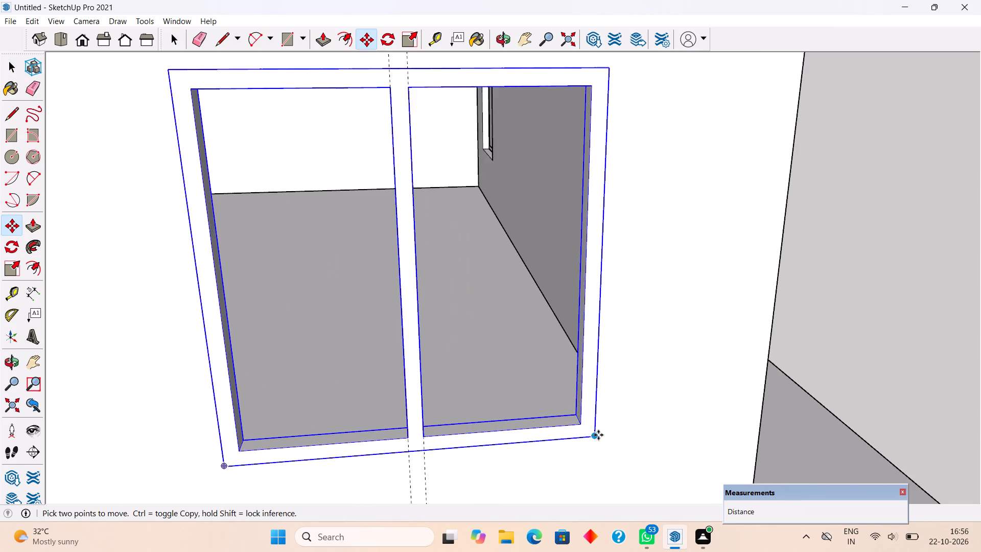
{"action": "scroll", "coordinate": [598, 435], "scroll_direction": "up", "scroll_amount": 3}
Open the window frame group, pull its front face outward by 1", and close the group.
{"action": "key", "text": "space"}
{"action": "triple_click", "coordinate": [566, 418]}
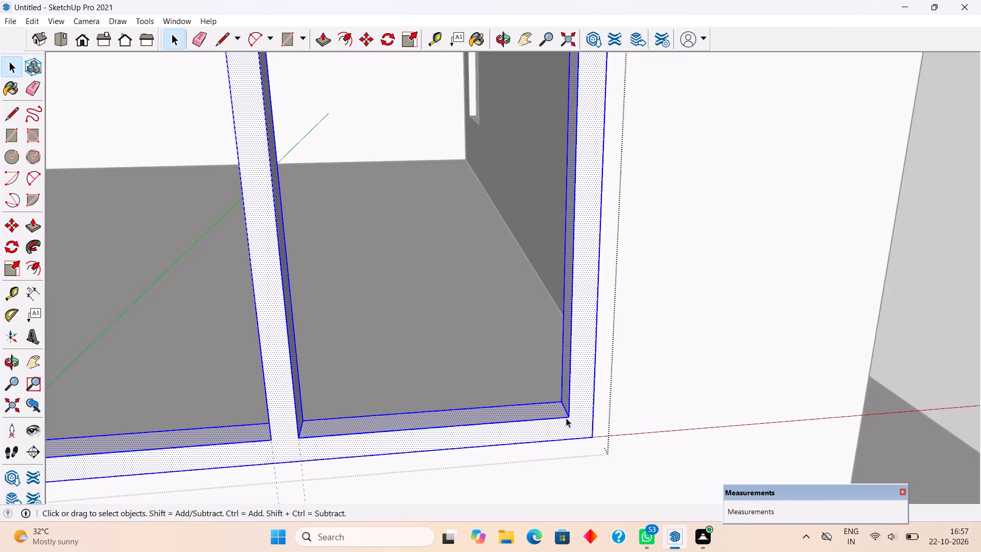
{"action": "key", "text": "p"}
{"action": "left_click", "coordinate": [571, 415]}
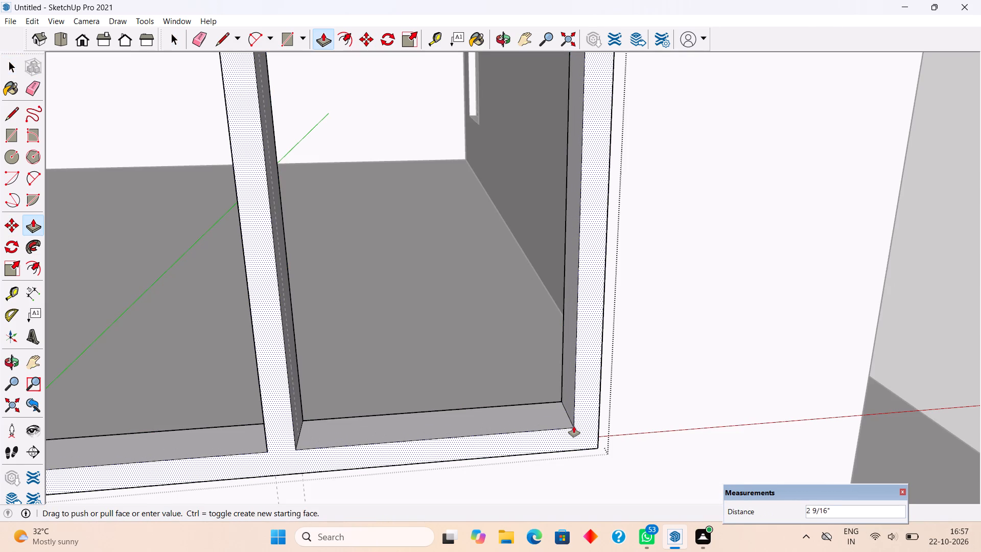
{"action": "type", "text": "1\""}
{"action": "key", "text": "Return"}
{"action": "key", "text": "space"}
{"action": "scroll", "coordinate": [574, 426], "scroll_direction": "down", "scroll_amount": 5}
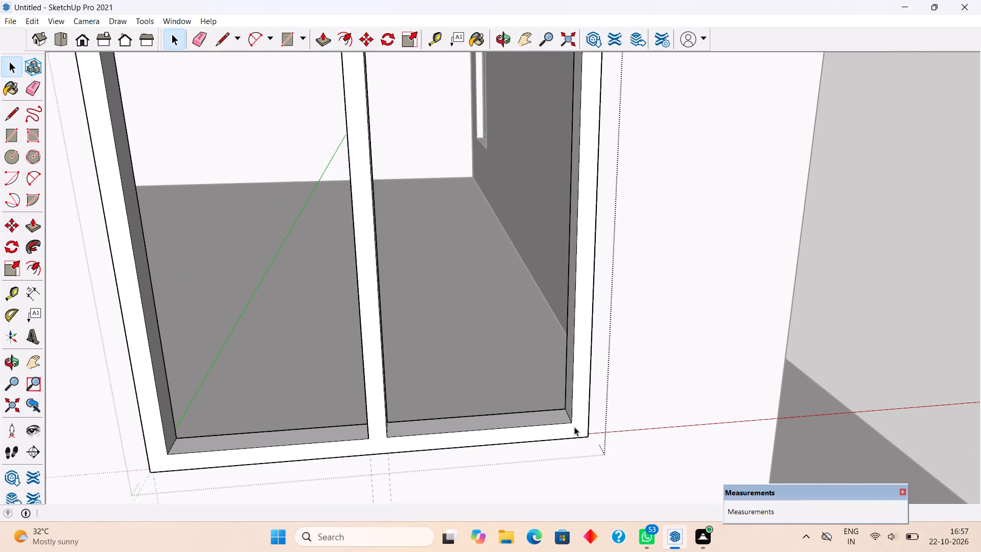
{"action": "left_click", "coordinate": [866, 343]}
Examine the fitted window frame in the upper-floor wall, alongside the door opening and the ground-floor windows and doors.
{"action": "scroll", "coordinate": [860, 346], "scroll_direction": "down", "scroll_amount": 5}
{"action": "middle_click_drag", "start_coordinate": [836, 343], "coordinate": [642, 306]}
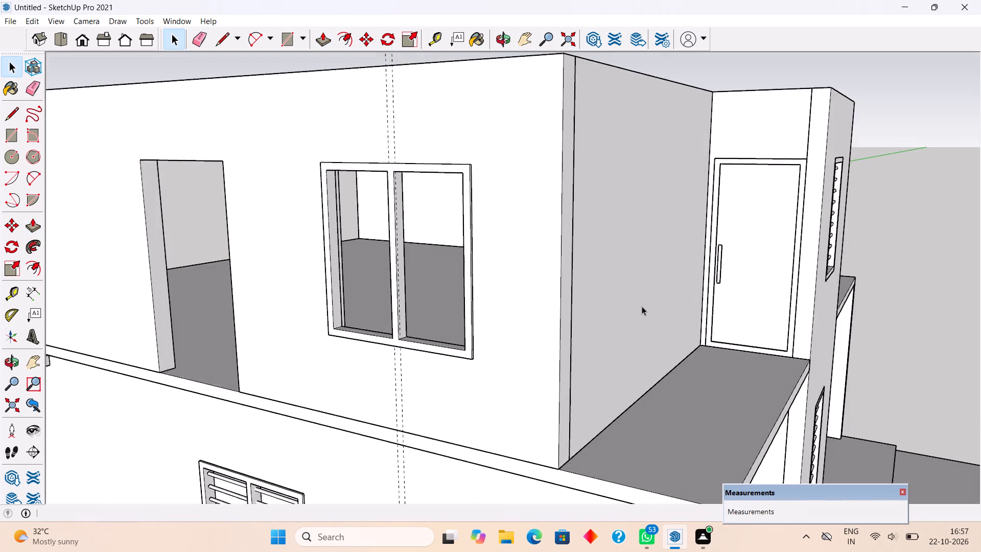
{"action": "scroll", "coordinate": [641, 303], "scroll_direction": "down", "scroll_amount": 4}
{"action": "scroll", "coordinate": [491, 213], "scroll_direction": "up", "scroll_amount": 7}
{"action": "middle_click_drag", "start_coordinate": [451, 220], "coordinate": [414, 137]}
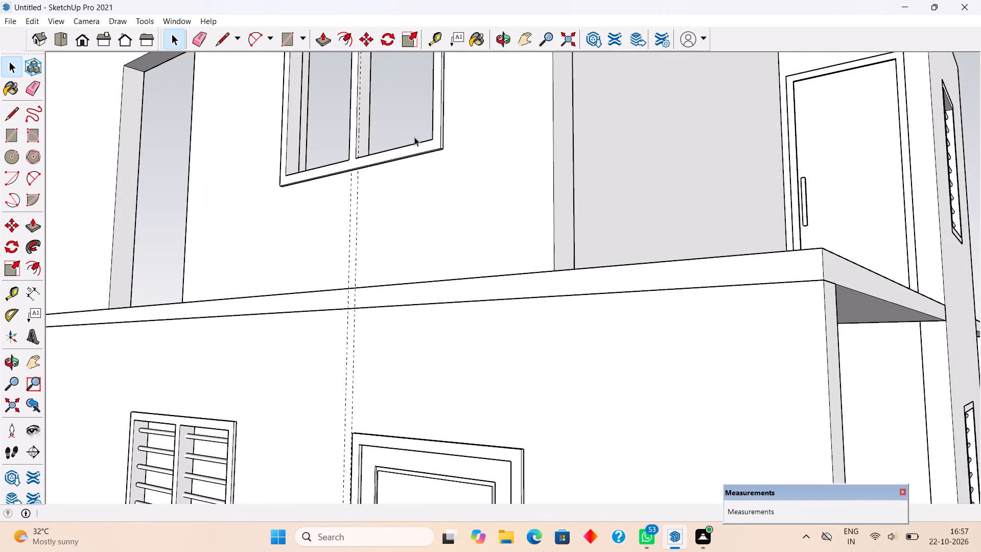
{"action": "scroll", "coordinate": [413, 188], "scroll_direction": "down", "scroll_amount": 8}
{"action": "middle_click_drag", "start_coordinate": [424, 228], "coordinate": [429, 306]}
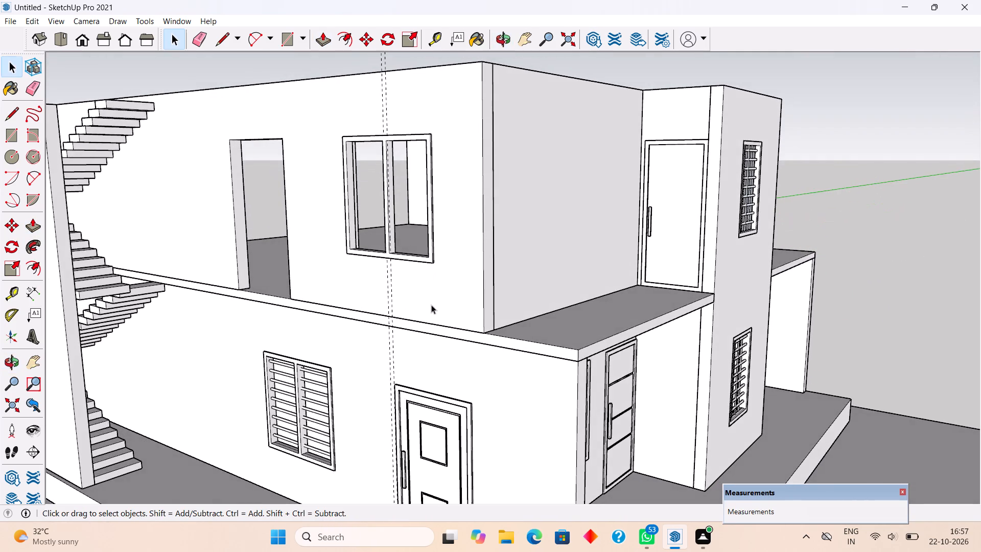
{"action": "scroll", "coordinate": [341, 101], "scroll_direction": "up", "scroll_amount": 3}
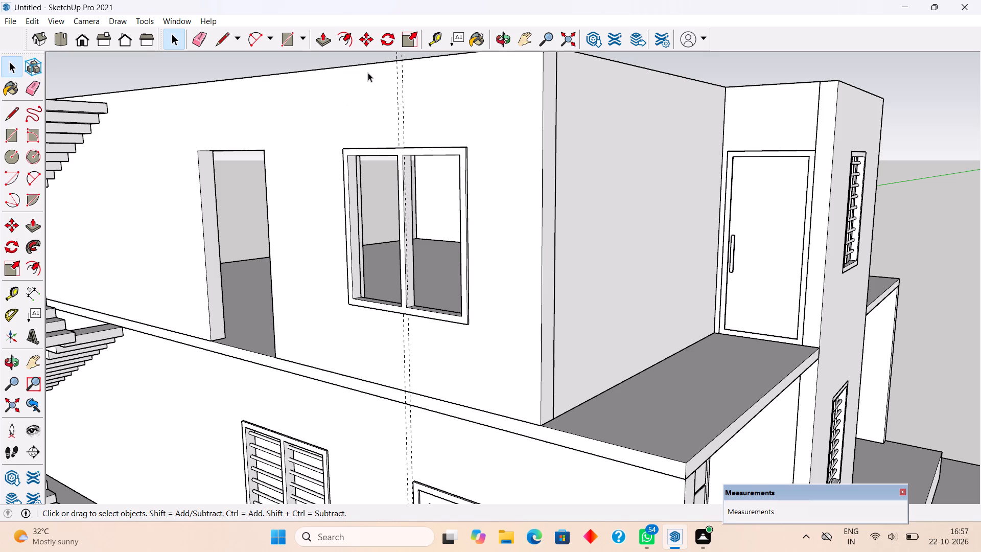
{"action": "scroll", "coordinate": [340, 176], "scroll_direction": "up", "scroll_amount": 11}
{"action": "scroll", "coordinate": [370, 101], "scroll_direction": "up", "scroll_amount": 3}
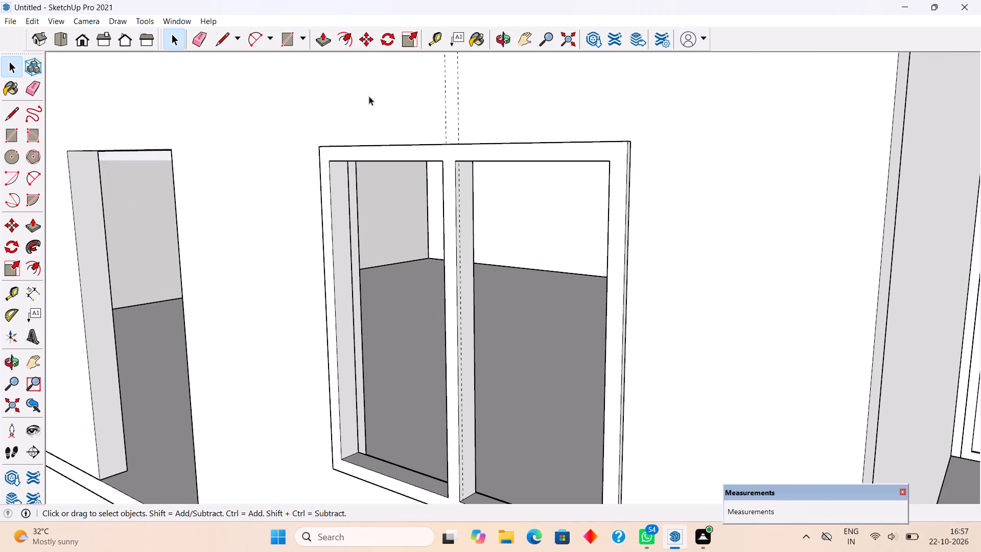
{"action": "middle_click_drag", "start_coordinate": [277, 259], "coordinate": [270, 209]}
{"action": "scroll", "coordinate": [315, 210], "scroll_direction": "up", "scroll_amount": 2}
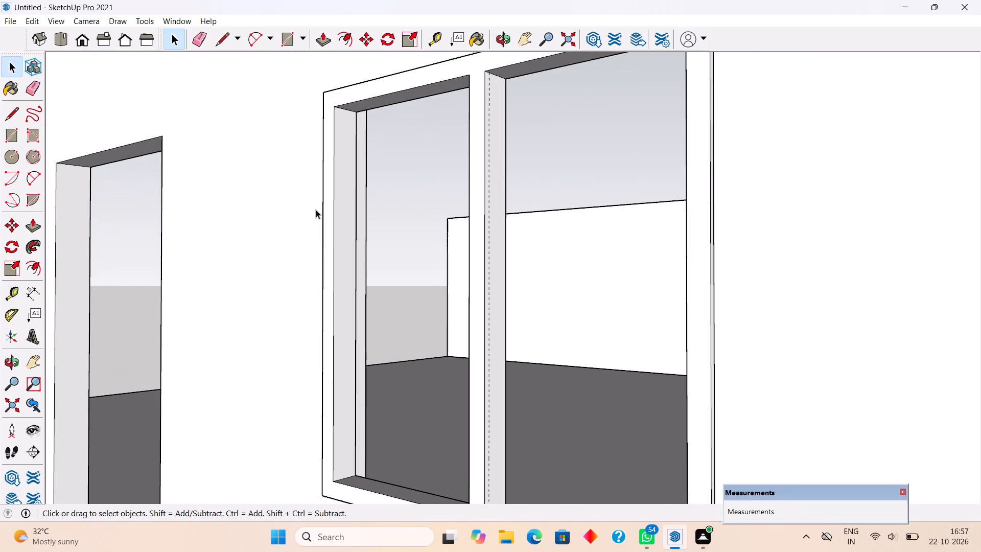
Place a vertical guide line along the middle of the window frame's inner jamb face nearest the door opening.
{"action": "key", "text": "t"}
{"action": "left_click", "coordinate": [334, 219]}
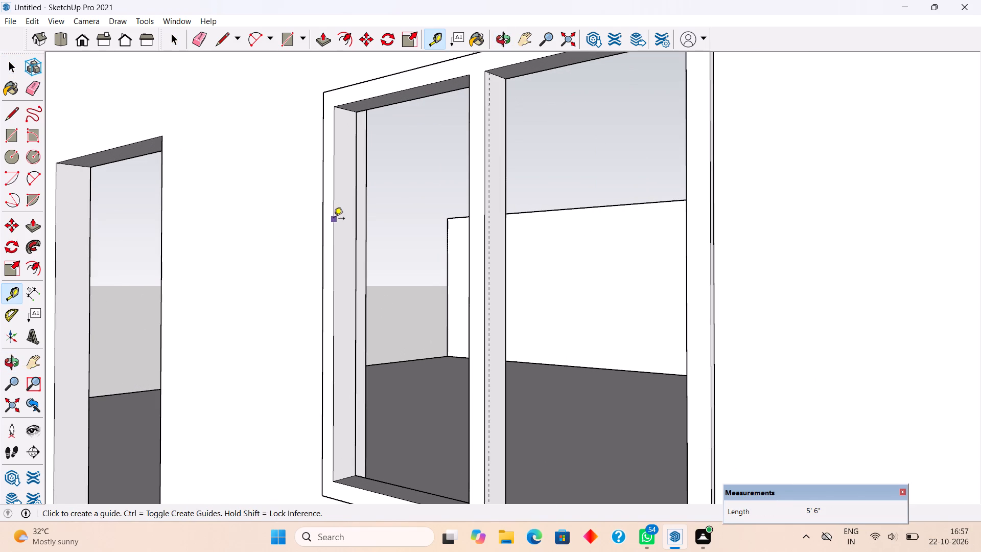
{"action": "left_click", "coordinate": [347, 112]}
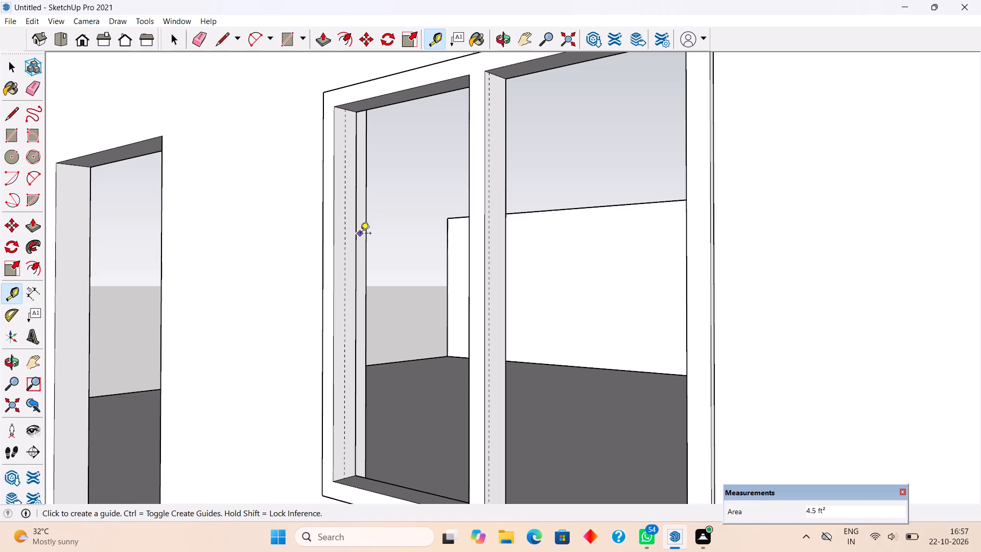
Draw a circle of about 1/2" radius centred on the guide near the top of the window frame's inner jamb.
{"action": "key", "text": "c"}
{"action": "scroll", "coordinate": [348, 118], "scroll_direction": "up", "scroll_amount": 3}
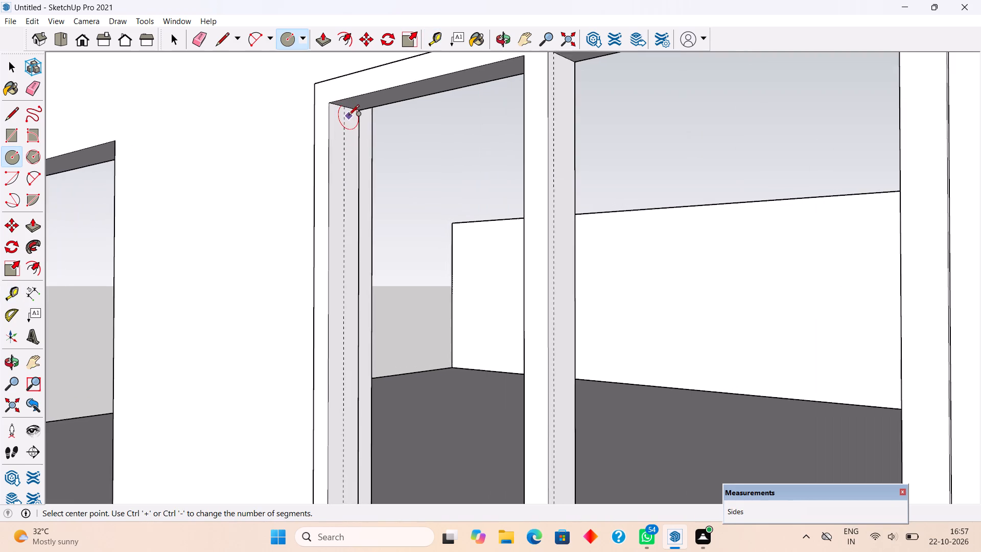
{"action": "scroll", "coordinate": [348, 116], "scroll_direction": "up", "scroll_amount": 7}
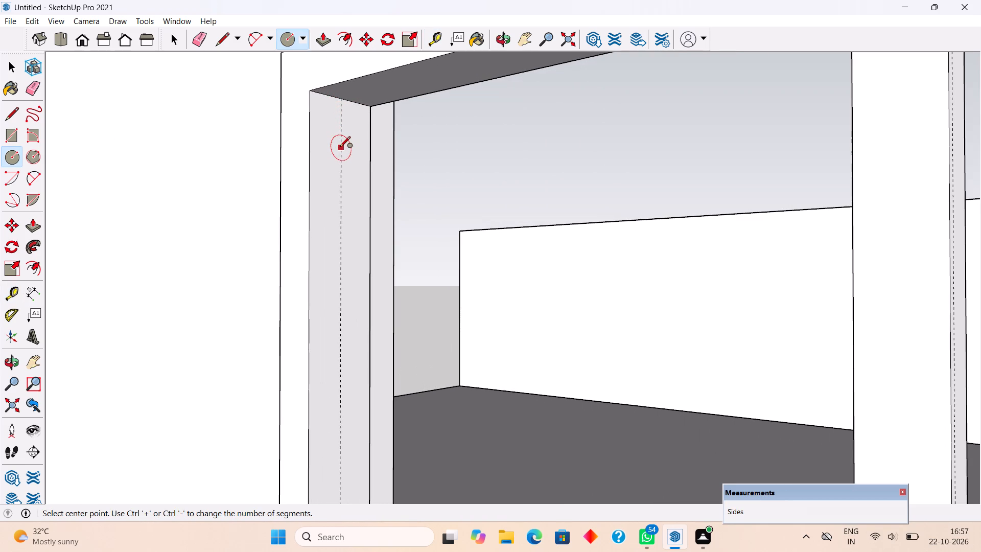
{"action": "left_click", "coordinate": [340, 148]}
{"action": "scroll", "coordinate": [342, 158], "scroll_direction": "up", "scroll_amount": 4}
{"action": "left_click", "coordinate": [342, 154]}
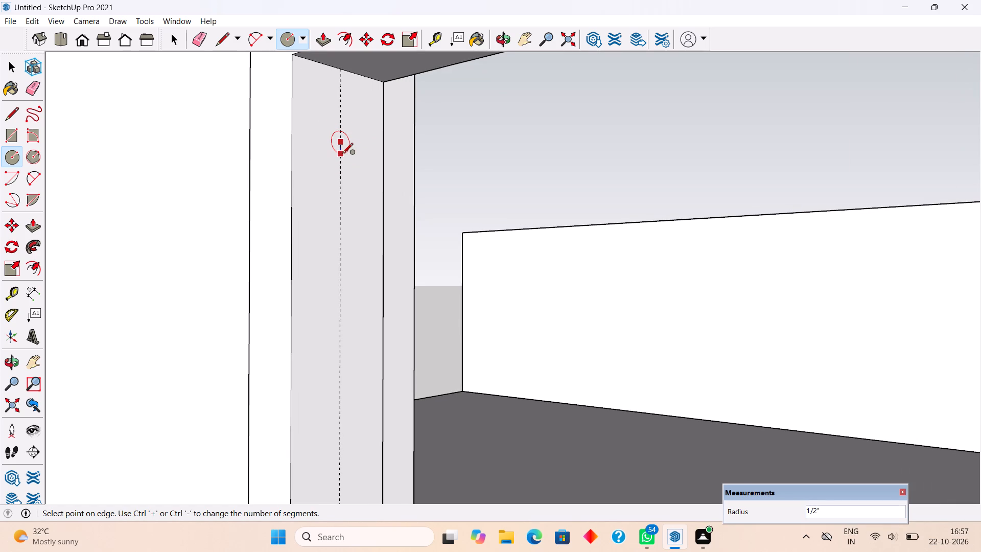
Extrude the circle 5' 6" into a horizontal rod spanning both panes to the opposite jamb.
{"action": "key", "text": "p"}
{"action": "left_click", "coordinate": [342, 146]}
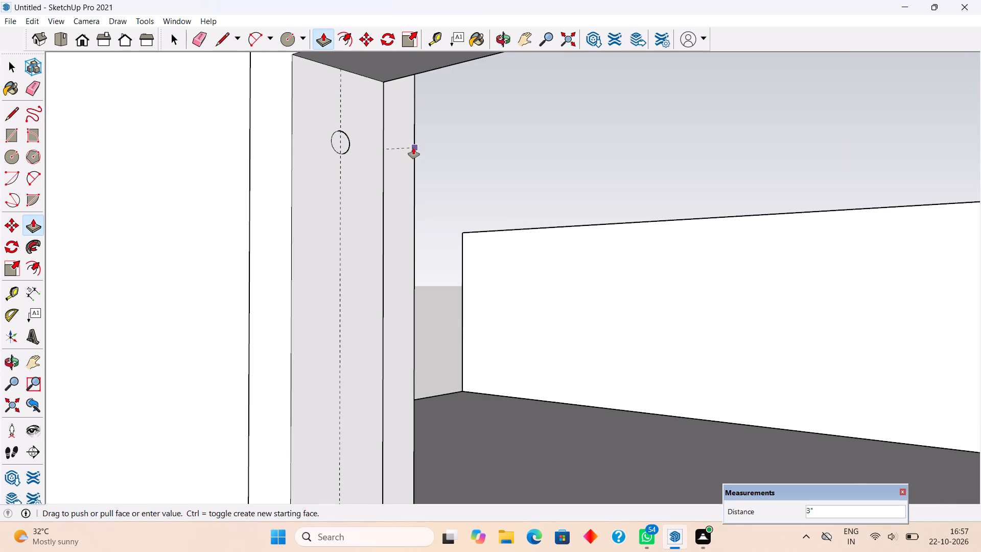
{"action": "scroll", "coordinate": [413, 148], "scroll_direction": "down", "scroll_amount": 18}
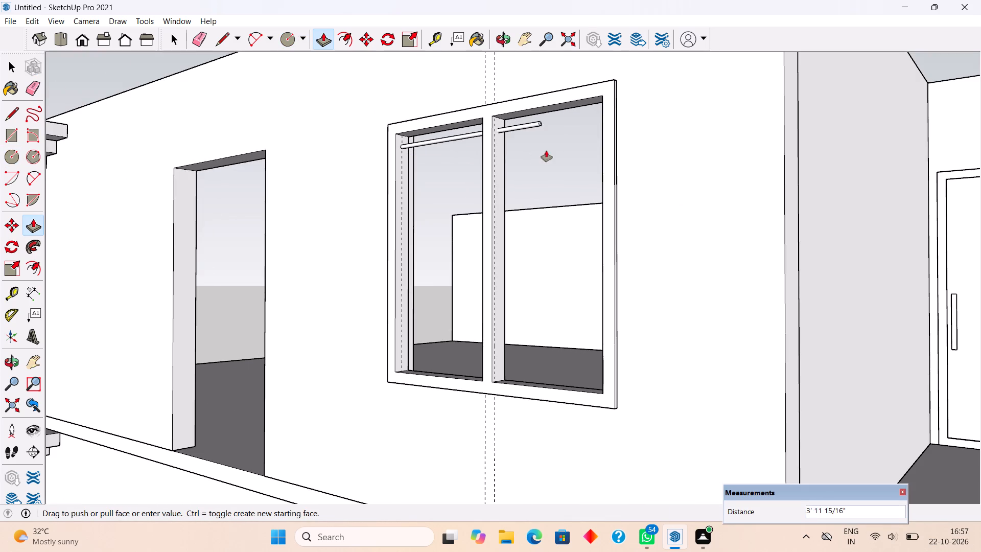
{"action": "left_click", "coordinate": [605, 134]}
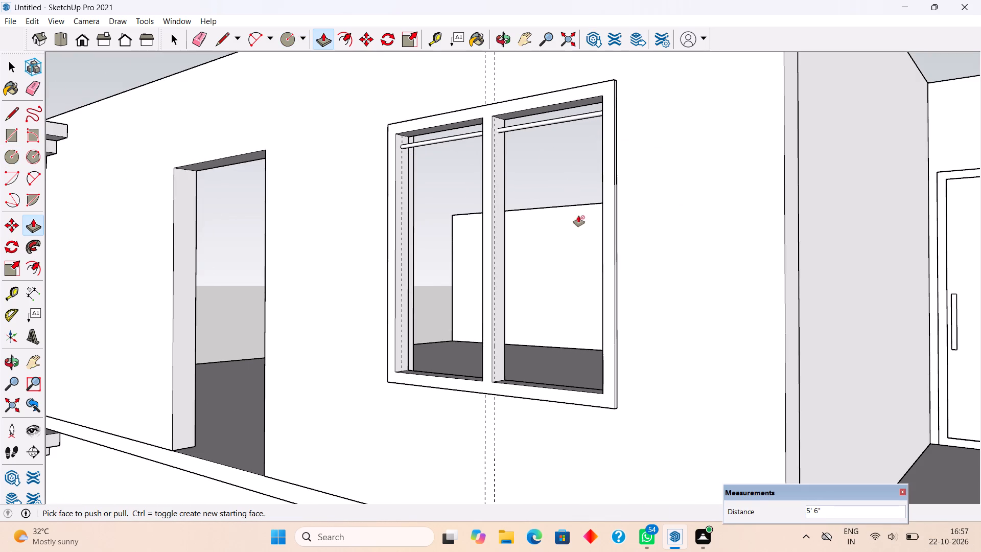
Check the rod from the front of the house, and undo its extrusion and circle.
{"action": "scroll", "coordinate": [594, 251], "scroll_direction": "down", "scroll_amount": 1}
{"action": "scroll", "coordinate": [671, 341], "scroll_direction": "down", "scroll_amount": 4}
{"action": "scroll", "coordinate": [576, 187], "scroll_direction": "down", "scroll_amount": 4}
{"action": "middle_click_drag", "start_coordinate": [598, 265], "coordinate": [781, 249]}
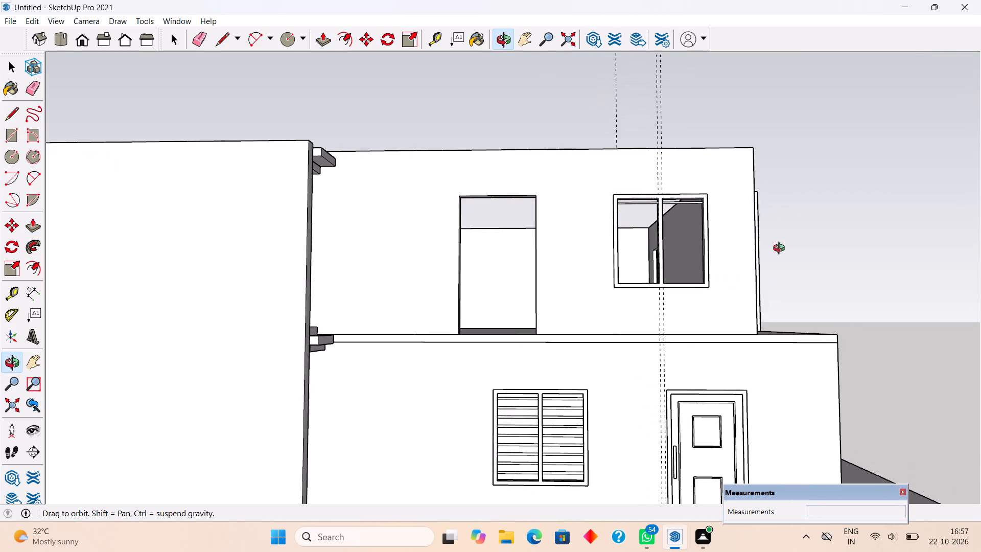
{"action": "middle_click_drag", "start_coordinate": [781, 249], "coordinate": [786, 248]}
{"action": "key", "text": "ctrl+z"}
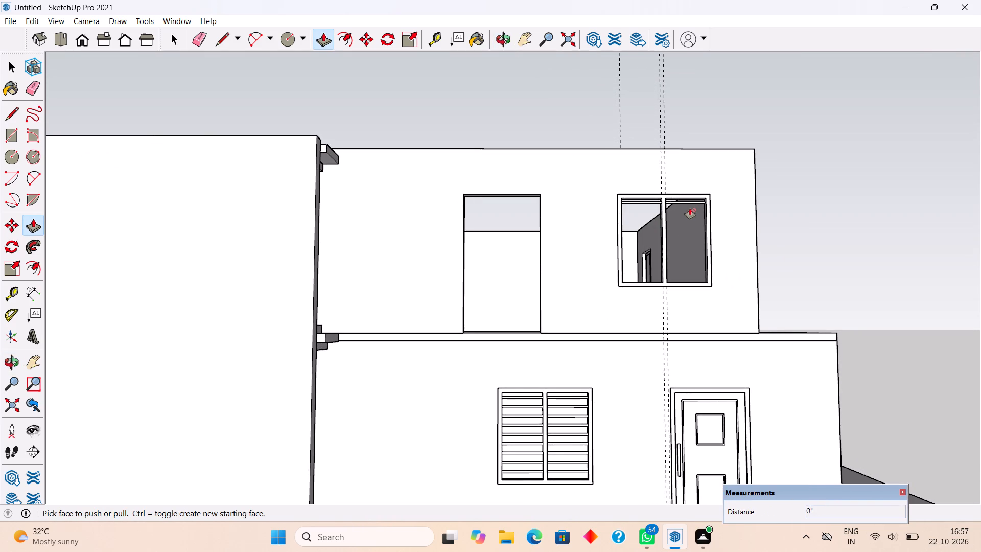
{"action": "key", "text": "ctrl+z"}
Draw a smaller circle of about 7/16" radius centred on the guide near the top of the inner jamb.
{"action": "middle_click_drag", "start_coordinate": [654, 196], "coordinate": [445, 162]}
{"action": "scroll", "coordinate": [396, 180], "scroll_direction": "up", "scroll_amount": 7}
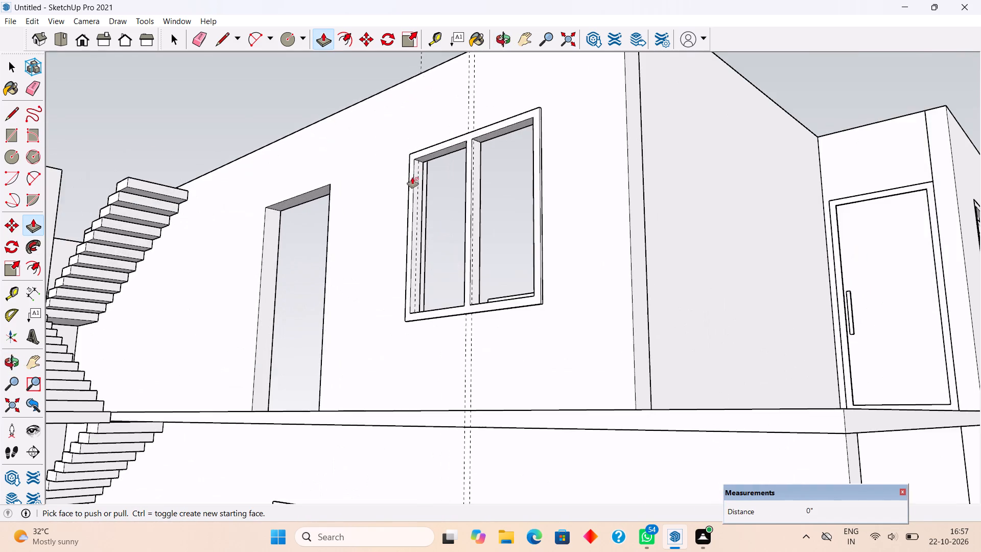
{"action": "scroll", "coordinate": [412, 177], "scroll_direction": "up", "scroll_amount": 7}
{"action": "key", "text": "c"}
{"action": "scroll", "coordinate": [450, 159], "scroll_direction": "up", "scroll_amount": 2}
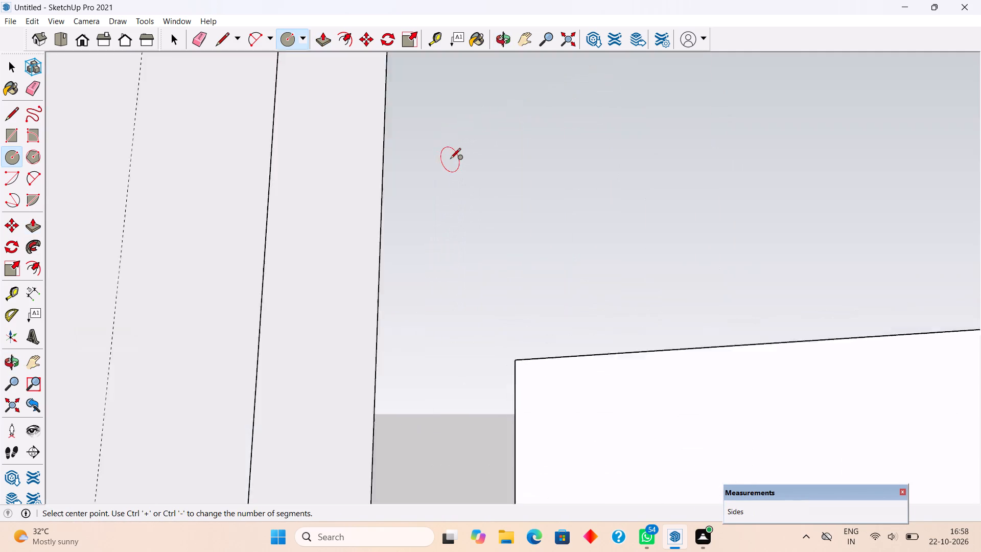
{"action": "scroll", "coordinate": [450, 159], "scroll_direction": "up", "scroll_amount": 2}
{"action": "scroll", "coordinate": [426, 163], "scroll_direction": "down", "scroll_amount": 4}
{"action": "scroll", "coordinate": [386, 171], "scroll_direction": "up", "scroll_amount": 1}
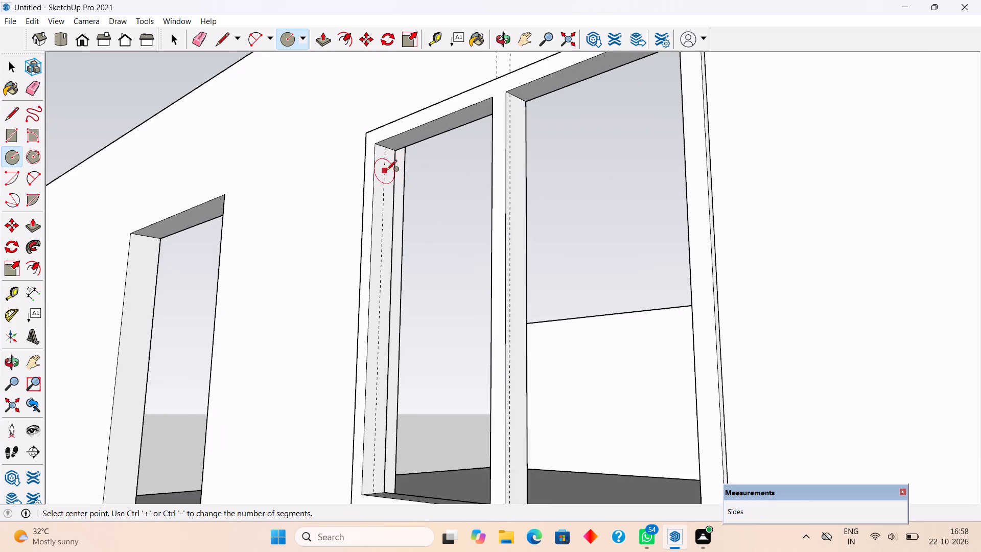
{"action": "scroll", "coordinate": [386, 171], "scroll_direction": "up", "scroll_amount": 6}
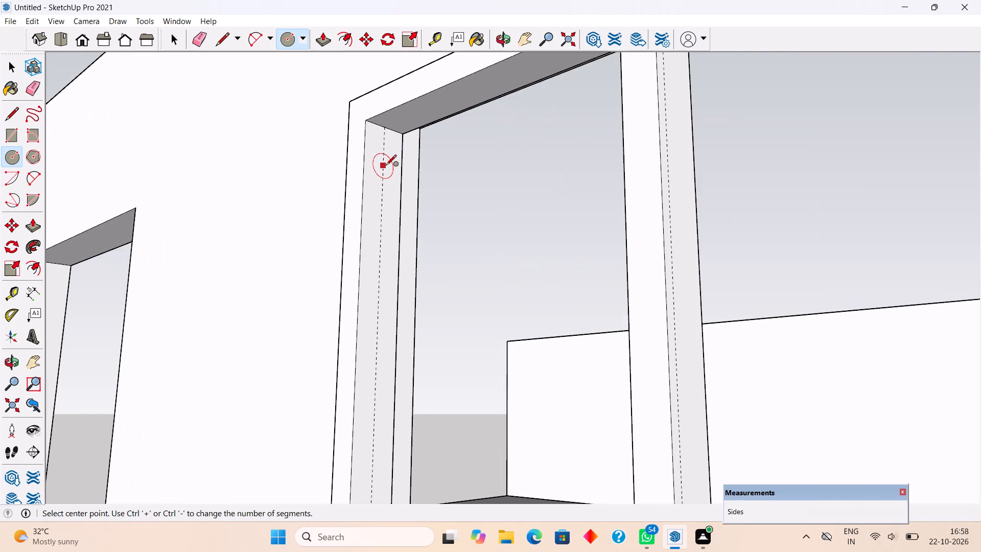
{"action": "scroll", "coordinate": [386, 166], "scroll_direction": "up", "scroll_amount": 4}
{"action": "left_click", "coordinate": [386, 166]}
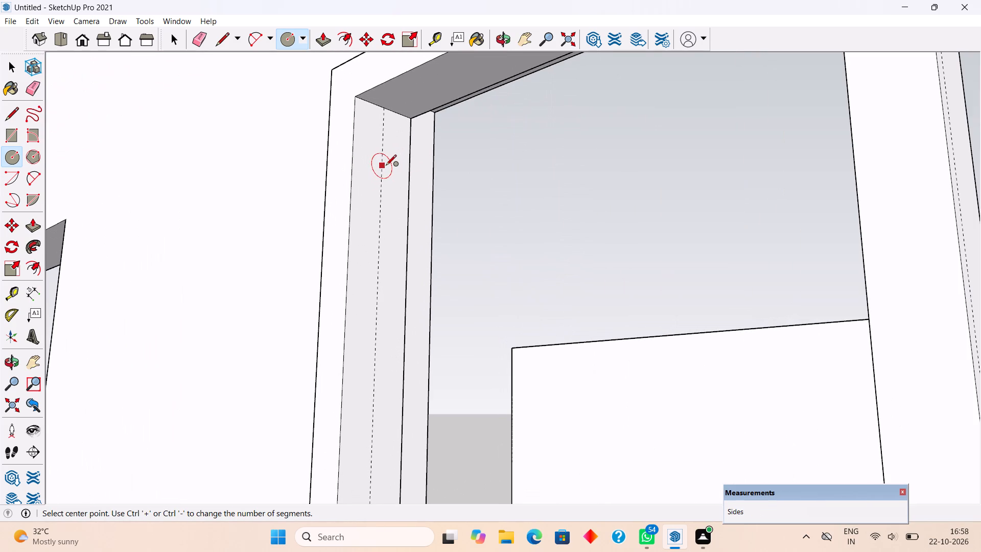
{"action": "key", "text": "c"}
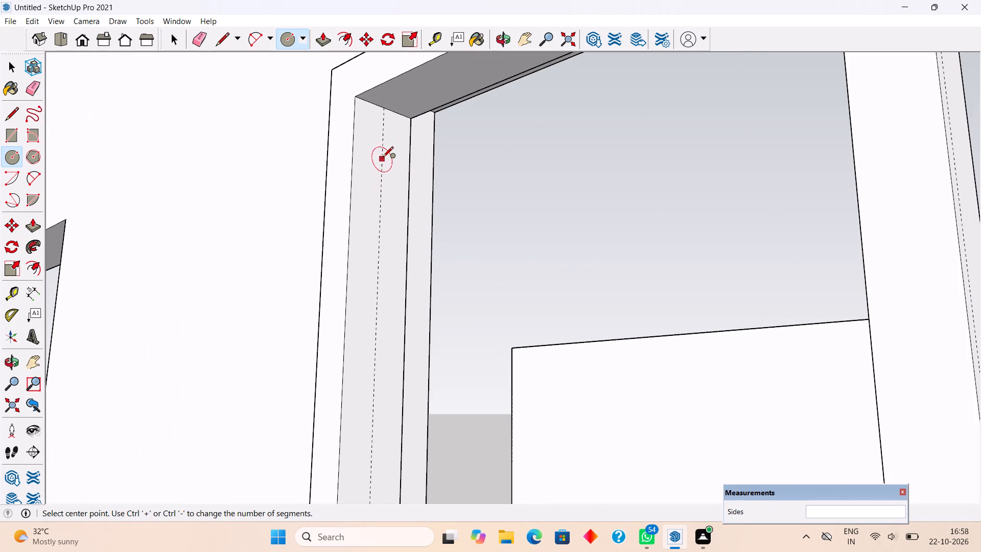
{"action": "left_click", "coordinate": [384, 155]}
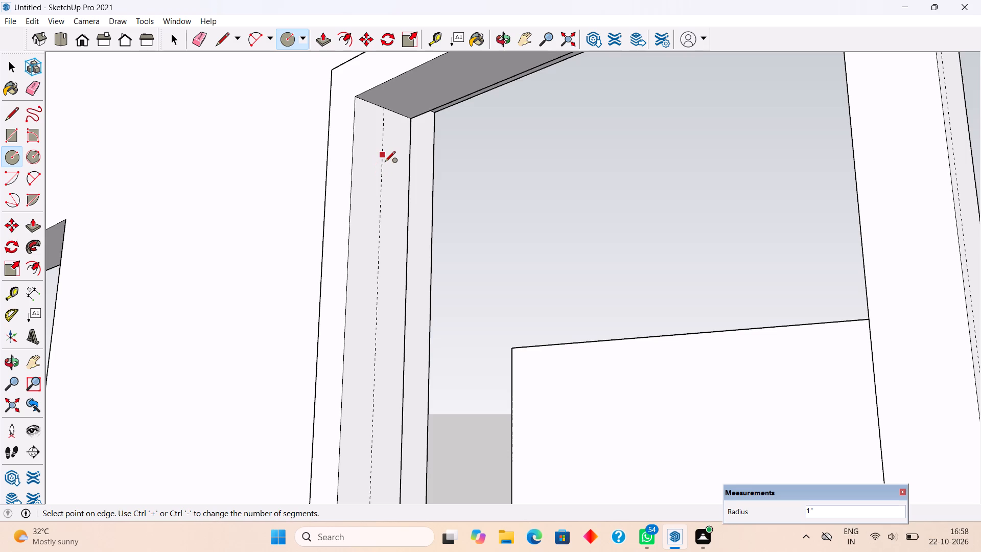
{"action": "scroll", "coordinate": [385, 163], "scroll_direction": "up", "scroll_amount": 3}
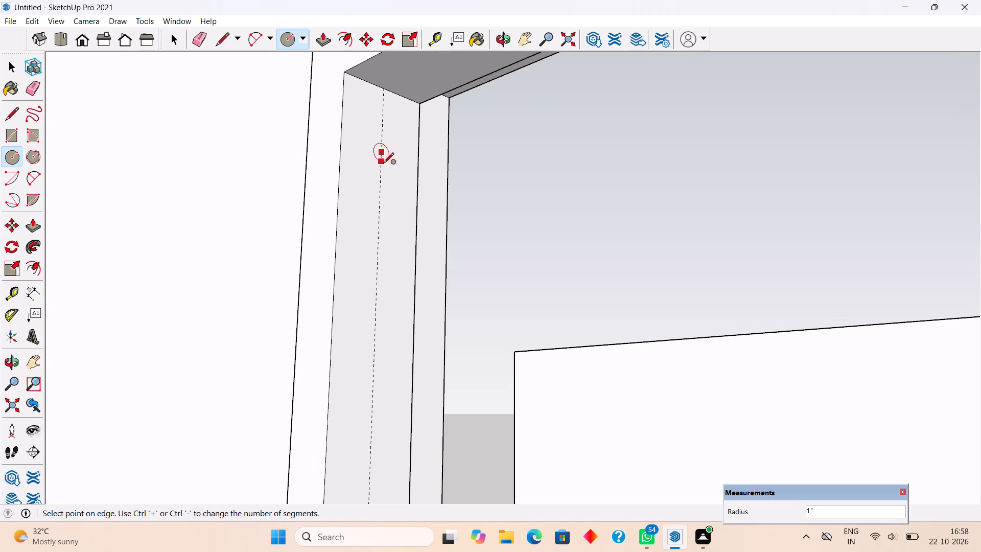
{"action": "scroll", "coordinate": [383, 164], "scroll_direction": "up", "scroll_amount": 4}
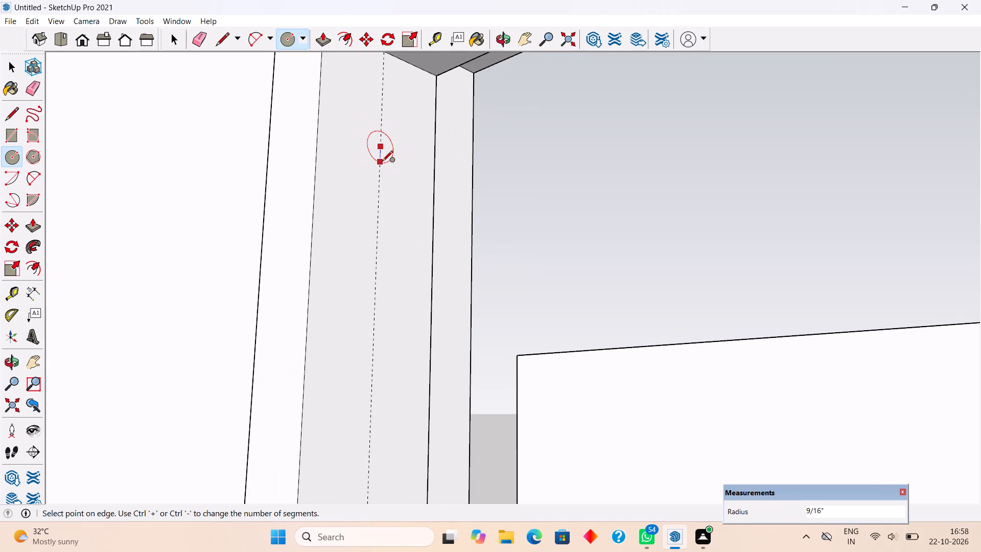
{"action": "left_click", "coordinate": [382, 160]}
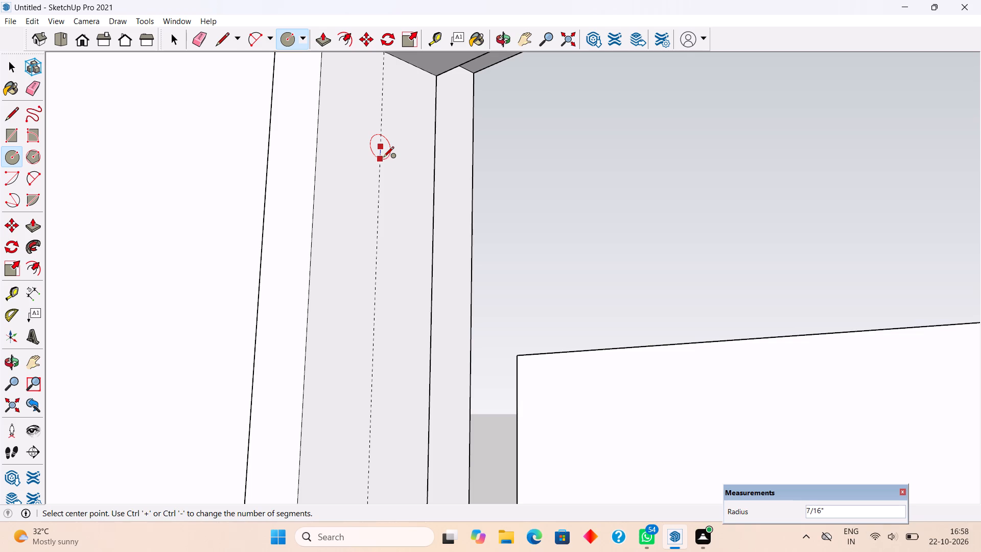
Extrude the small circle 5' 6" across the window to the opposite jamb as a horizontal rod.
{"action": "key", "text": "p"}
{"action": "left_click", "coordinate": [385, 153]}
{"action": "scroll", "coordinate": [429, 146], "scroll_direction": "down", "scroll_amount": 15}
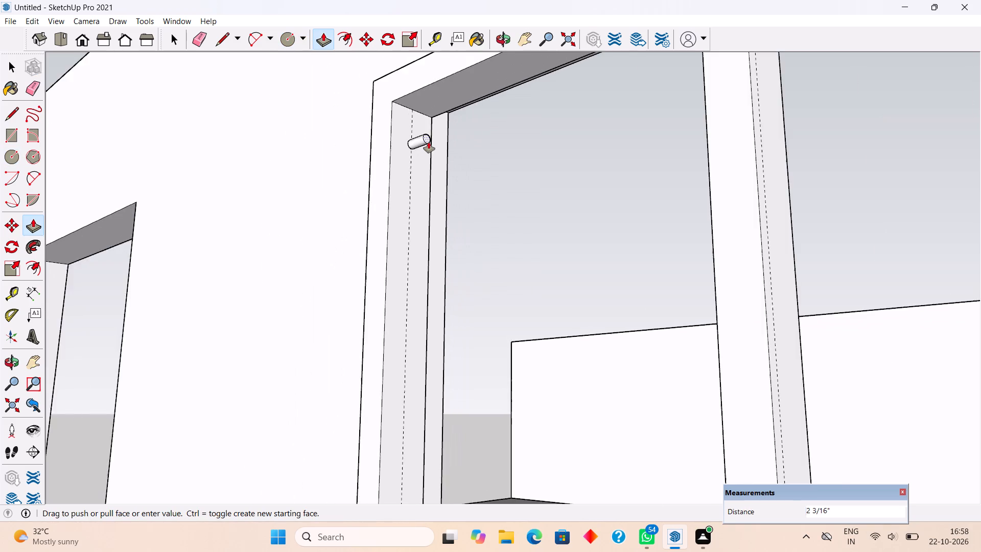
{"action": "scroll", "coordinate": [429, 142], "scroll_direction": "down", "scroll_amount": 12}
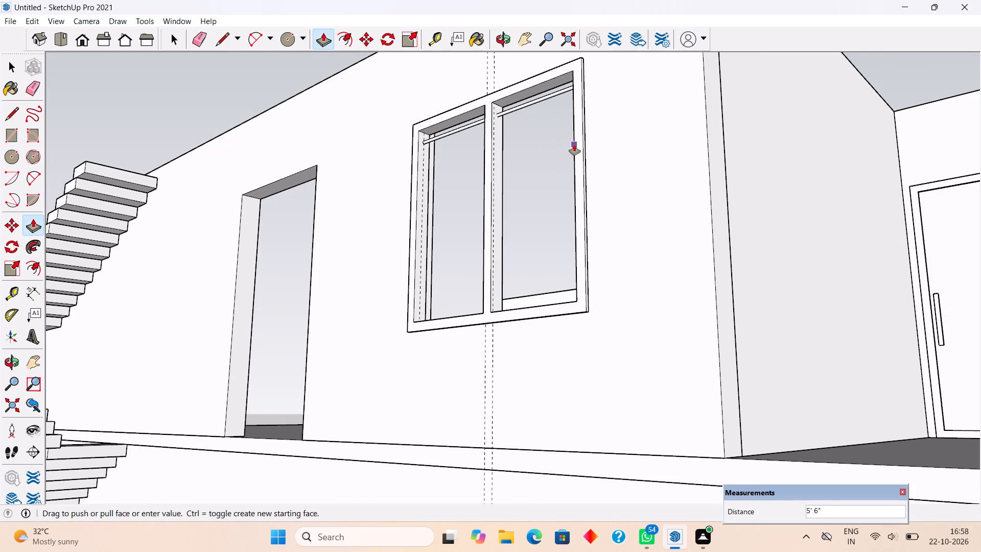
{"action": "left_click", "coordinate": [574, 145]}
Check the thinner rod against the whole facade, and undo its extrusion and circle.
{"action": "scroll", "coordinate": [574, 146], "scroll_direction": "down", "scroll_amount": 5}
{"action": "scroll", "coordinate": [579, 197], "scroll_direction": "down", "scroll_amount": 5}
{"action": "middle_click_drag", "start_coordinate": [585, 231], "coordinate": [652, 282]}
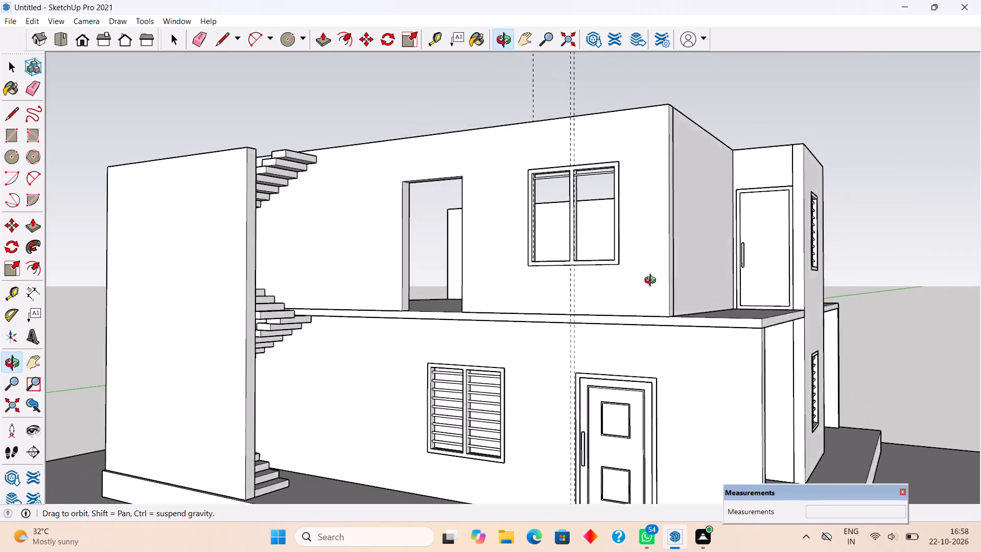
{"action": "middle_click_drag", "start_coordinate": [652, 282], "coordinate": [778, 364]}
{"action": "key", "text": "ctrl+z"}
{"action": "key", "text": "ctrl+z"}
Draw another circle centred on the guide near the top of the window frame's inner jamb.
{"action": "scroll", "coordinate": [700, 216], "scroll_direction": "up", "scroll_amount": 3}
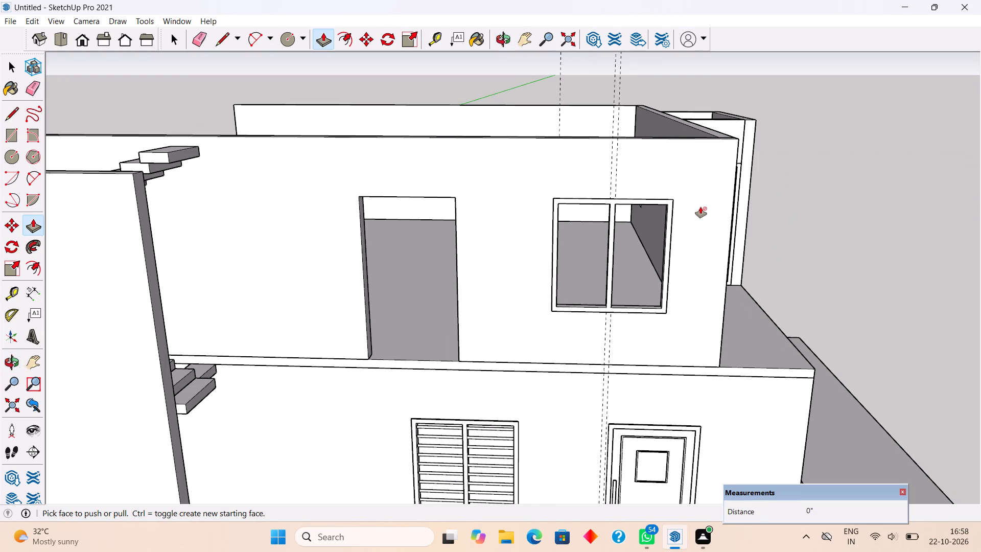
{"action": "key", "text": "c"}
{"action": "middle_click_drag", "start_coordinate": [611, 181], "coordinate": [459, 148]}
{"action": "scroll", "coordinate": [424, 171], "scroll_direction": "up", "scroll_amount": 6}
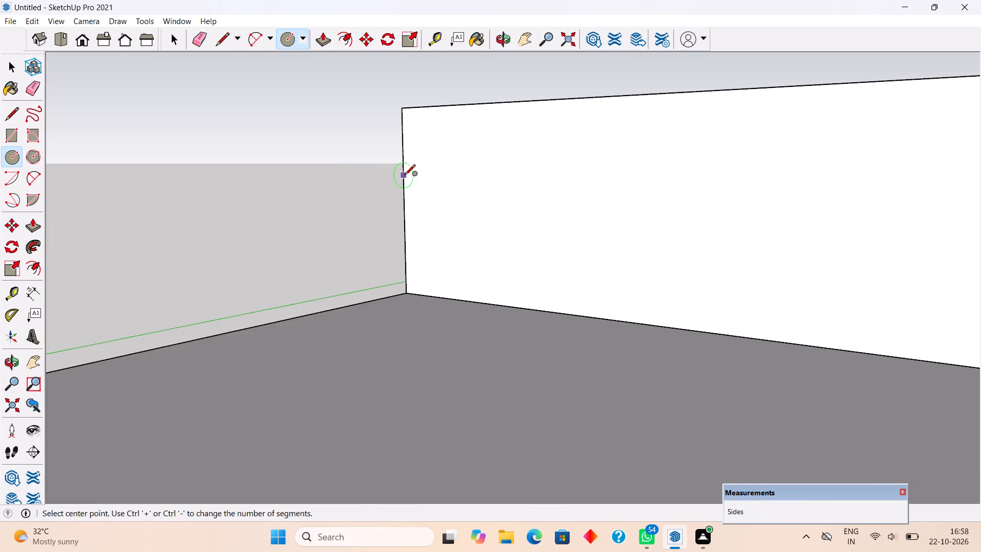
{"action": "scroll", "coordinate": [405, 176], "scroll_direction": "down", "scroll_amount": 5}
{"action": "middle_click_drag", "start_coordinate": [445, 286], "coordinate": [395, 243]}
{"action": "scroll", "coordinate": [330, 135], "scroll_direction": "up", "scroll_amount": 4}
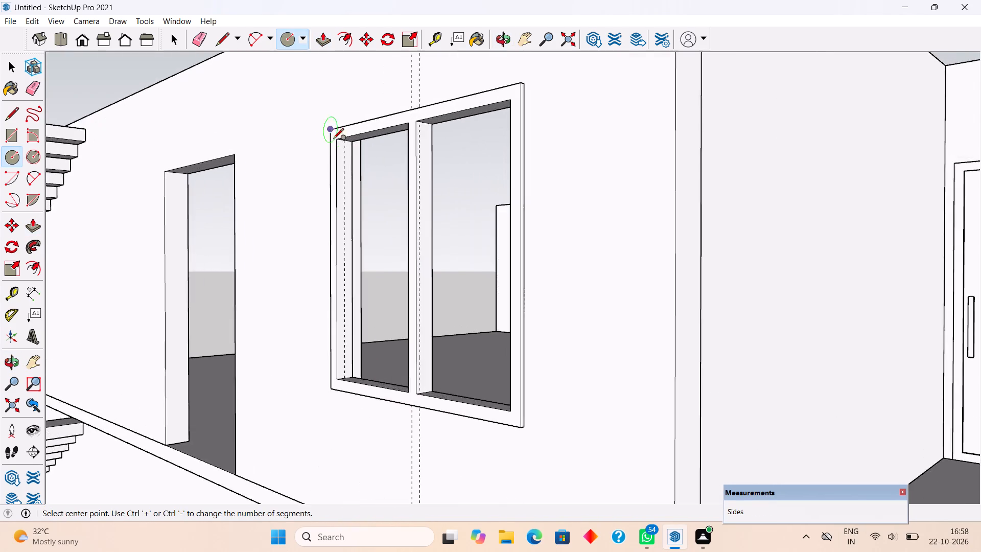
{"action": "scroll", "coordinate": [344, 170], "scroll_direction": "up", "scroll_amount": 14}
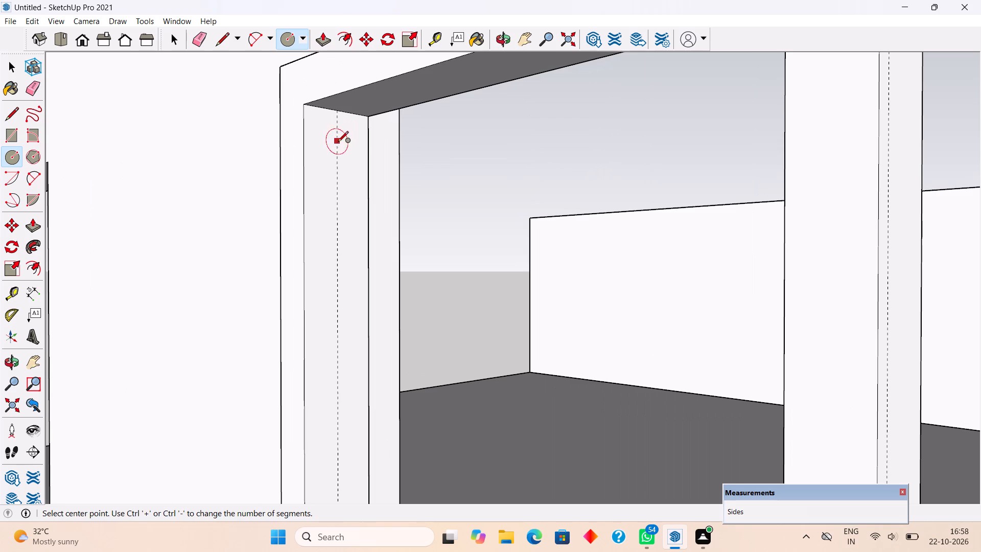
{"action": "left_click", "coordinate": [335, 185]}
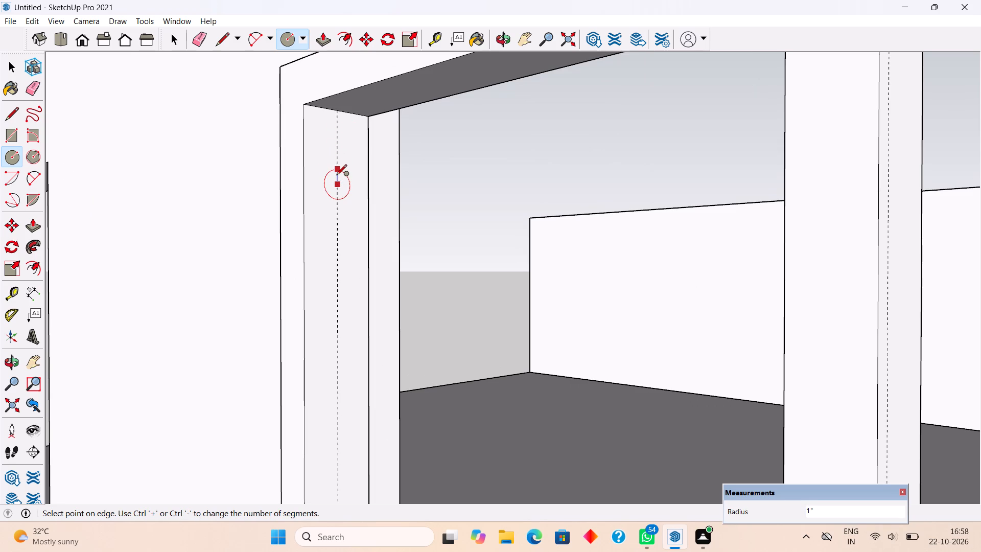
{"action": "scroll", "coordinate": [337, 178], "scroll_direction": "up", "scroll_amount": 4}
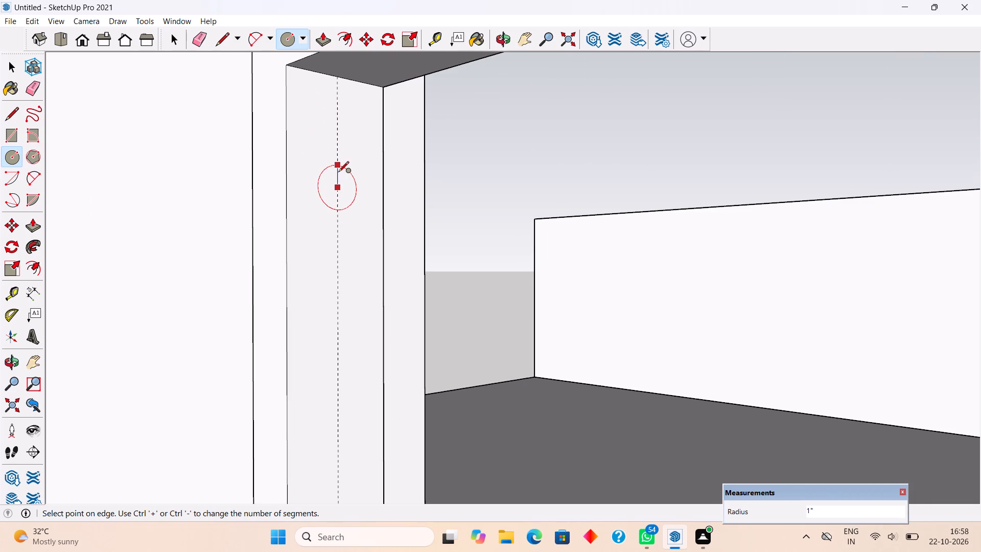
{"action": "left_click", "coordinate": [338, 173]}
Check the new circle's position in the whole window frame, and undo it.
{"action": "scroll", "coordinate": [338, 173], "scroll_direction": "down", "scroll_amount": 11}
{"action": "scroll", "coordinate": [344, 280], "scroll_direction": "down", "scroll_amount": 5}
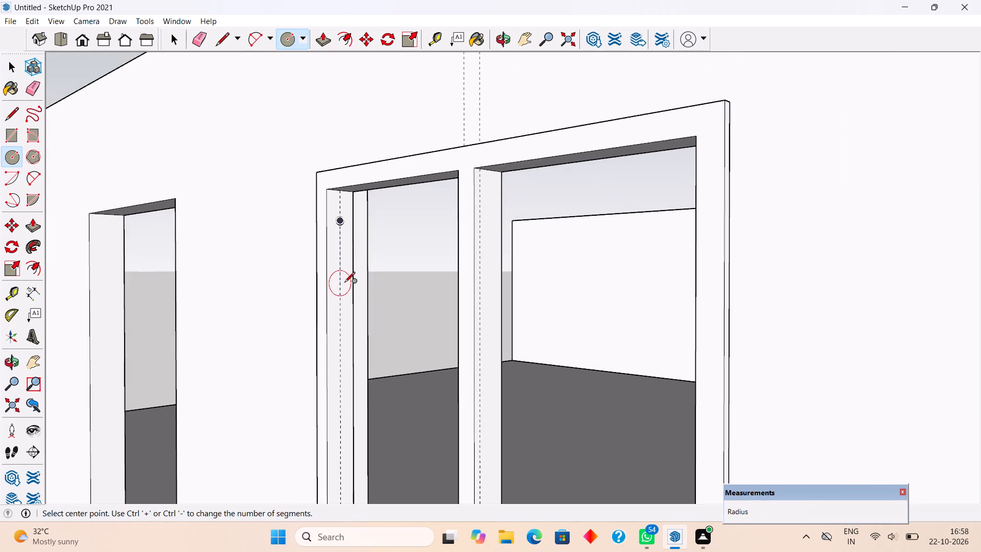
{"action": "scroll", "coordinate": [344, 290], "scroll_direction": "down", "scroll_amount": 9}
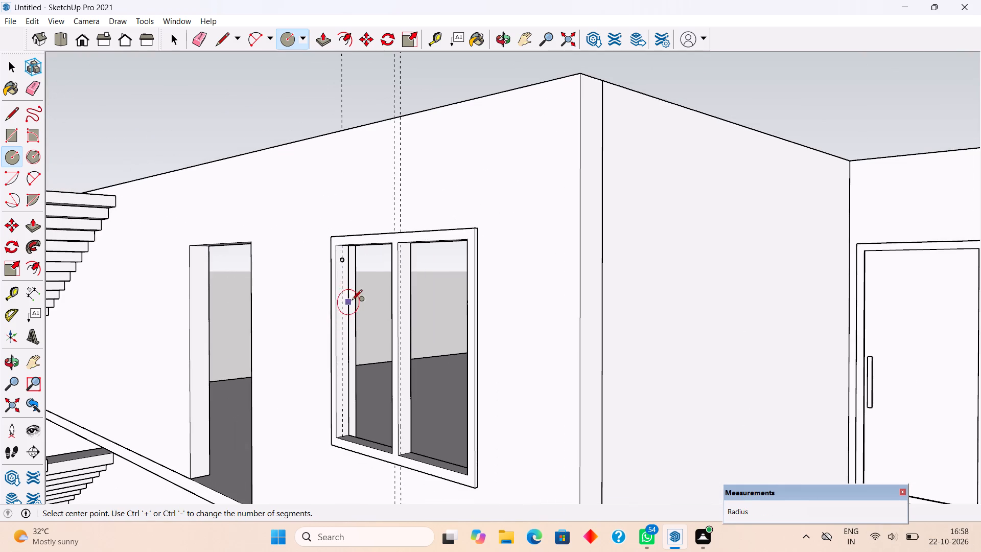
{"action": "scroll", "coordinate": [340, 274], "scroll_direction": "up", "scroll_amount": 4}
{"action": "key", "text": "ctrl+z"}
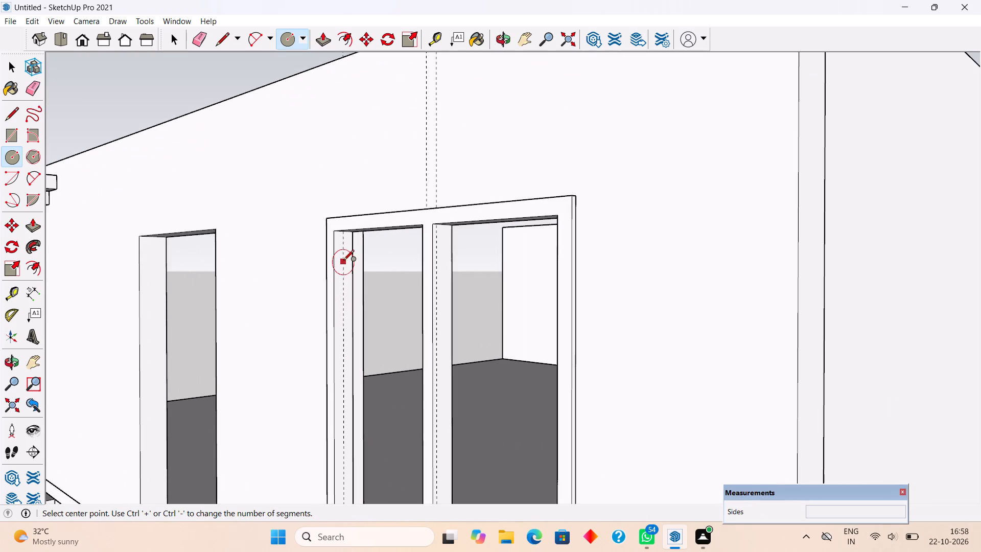
Redraw the circle on the guide near the top of the inner jamb, a little below the frame's head.
{"action": "scroll", "coordinate": [343, 258], "scroll_direction": "up", "scroll_amount": 10}
{"action": "left_click", "coordinate": [346, 232]}
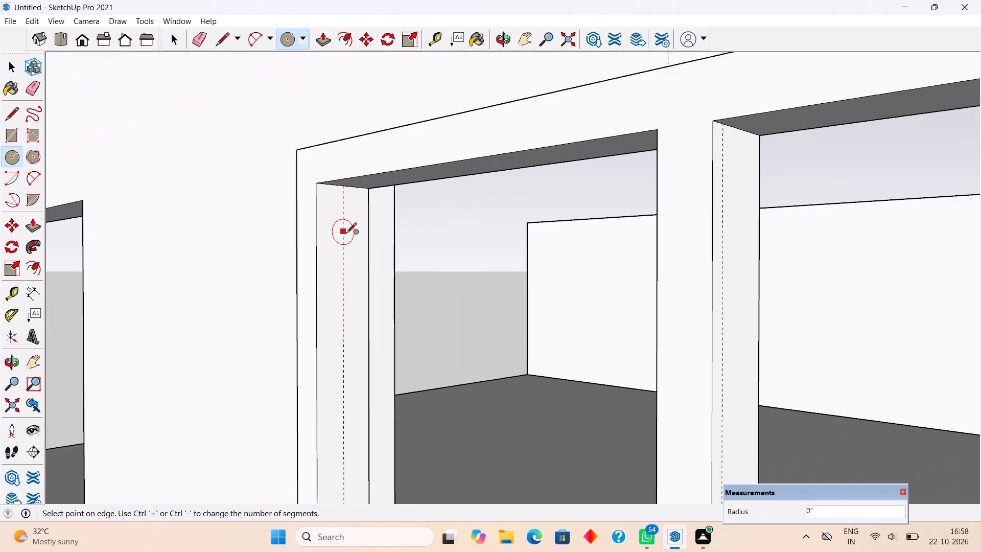
{"action": "left_click", "coordinate": [347, 240]}
Extrude the small circle on the inner jamb 5' 6" across both panes of the upper-floor window.
{"action": "scroll", "coordinate": [349, 249], "scroll_direction": "down", "scroll_amount": 12}
{"action": "scroll", "coordinate": [391, 342], "scroll_direction": "down", "scroll_amount": 2}
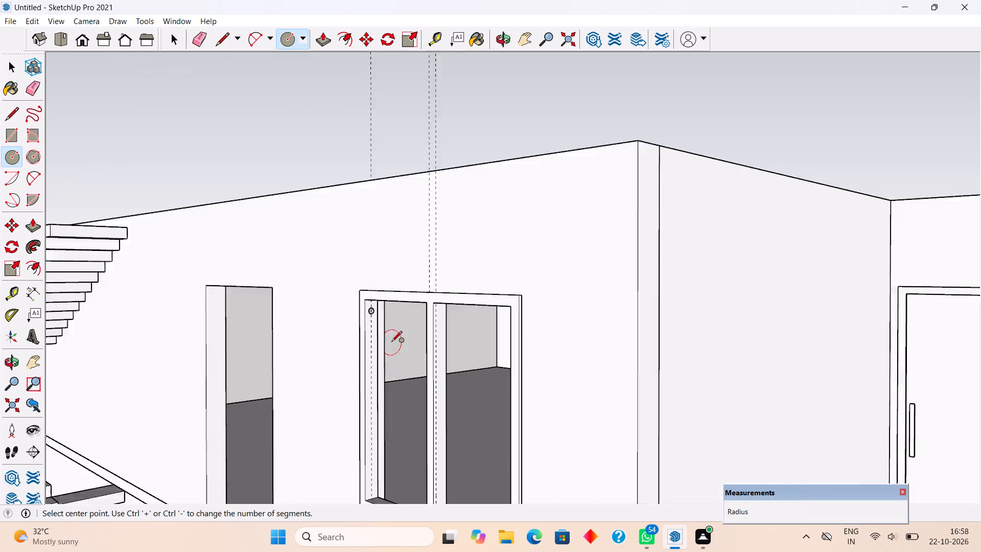
{"action": "scroll", "coordinate": [391, 342], "scroll_direction": "down", "scroll_amount": 4}
{"action": "key", "text": "p"}
{"action": "scroll", "coordinate": [389, 333], "scroll_direction": "up", "scroll_amount": 8}
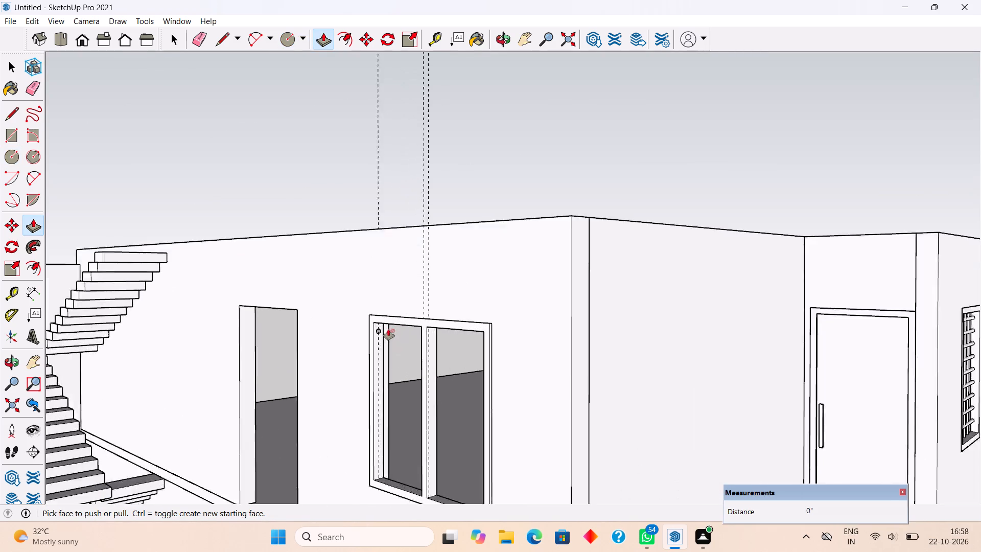
{"action": "scroll", "coordinate": [388, 329], "scroll_direction": "up", "scroll_amount": 12}
{"action": "left_click", "coordinate": [371, 330]}
{"action": "scroll", "coordinate": [503, 352], "scroll_direction": "down", "scroll_amount": 5}
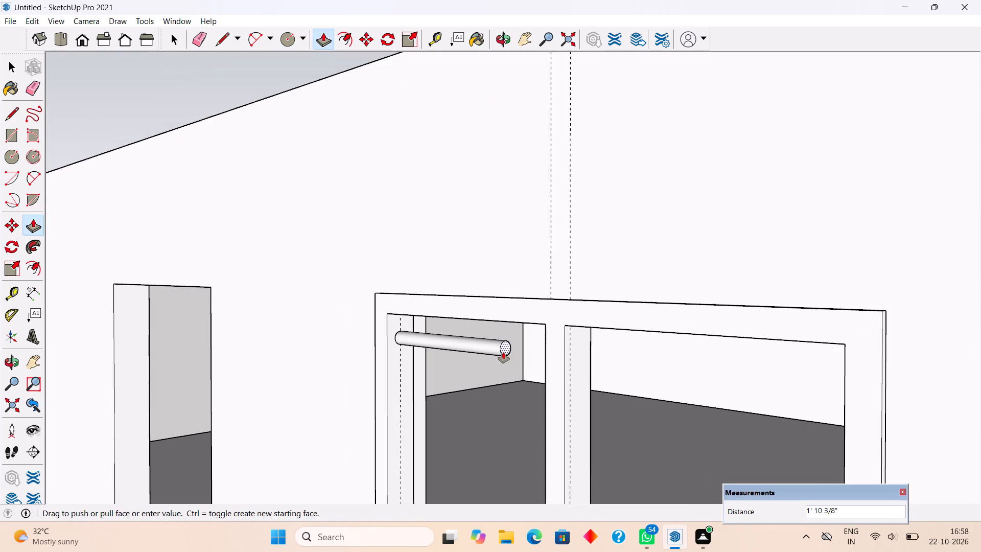
{"action": "scroll", "coordinate": [503, 352], "scroll_direction": "down", "scroll_amount": 8}
{"action": "left_click", "coordinate": [632, 379]}
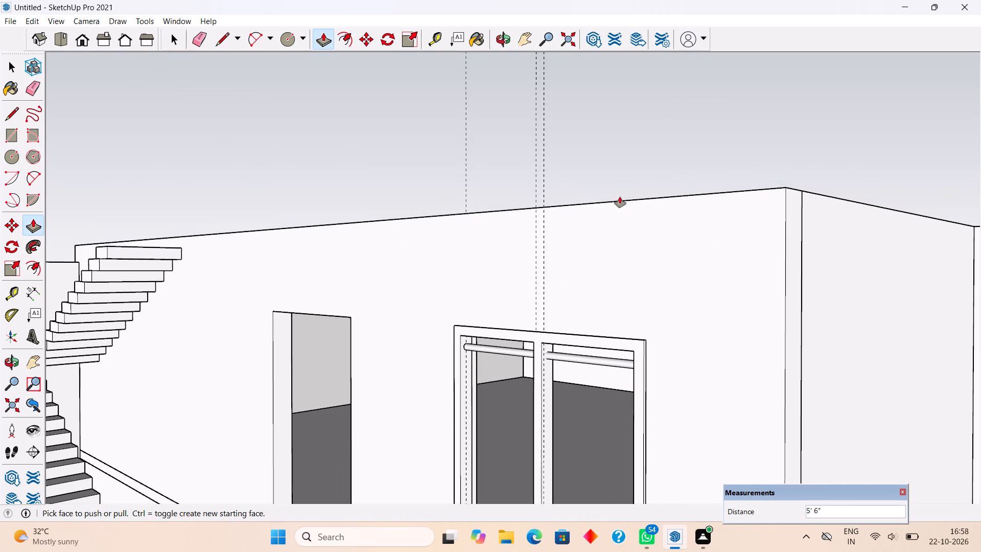
Select the whole round bar spanning the upper-floor window and make it a group.
{"action": "scroll", "coordinate": [620, 196], "scroll_direction": "down", "scroll_amount": 9}
{"action": "middle_click_drag", "start_coordinate": [619, 301], "coordinate": [757, 295]}
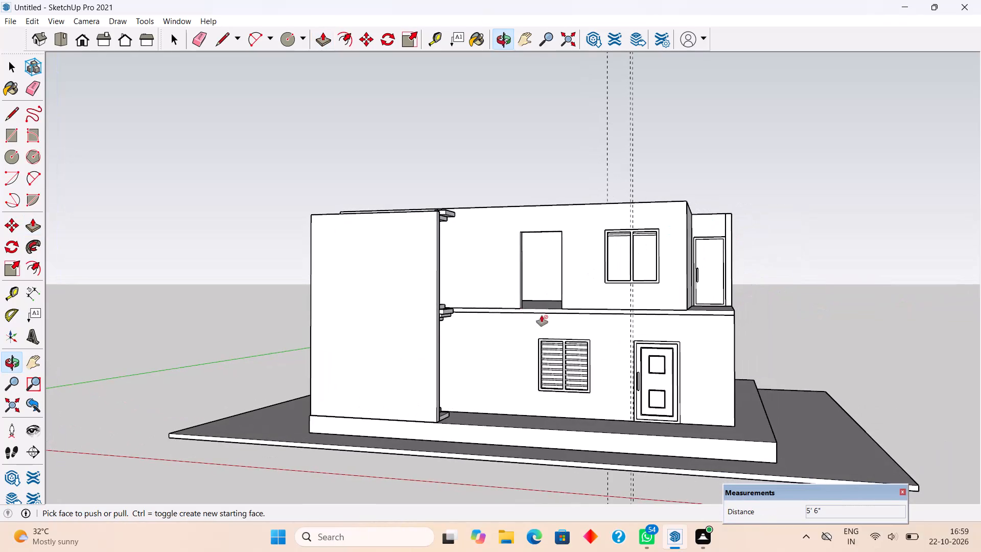
{"action": "middle_click_drag", "start_coordinate": [562, 323], "coordinate": [600, 326]}
{"action": "scroll", "coordinate": [699, 202], "scroll_direction": "up", "scroll_amount": 8}
{"action": "middle_click_drag", "start_coordinate": [642, 259], "coordinate": [708, 276]}
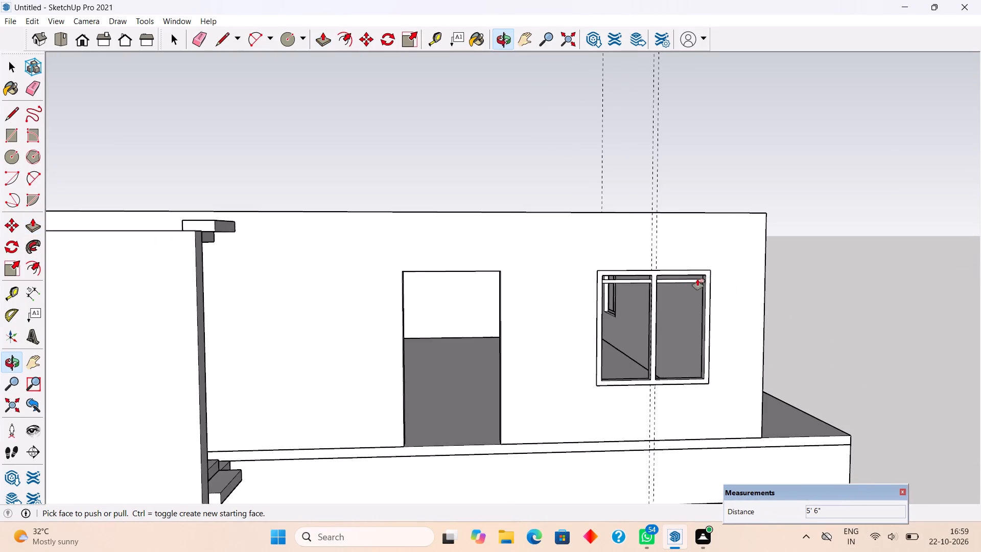
{"action": "scroll", "coordinate": [682, 286], "scroll_direction": "up", "scroll_amount": 5}
{"action": "key", "text": "space"}
{"action": "scroll", "coordinate": [682, 286], "scroll_direction": "up", "scroll_amount": 4}
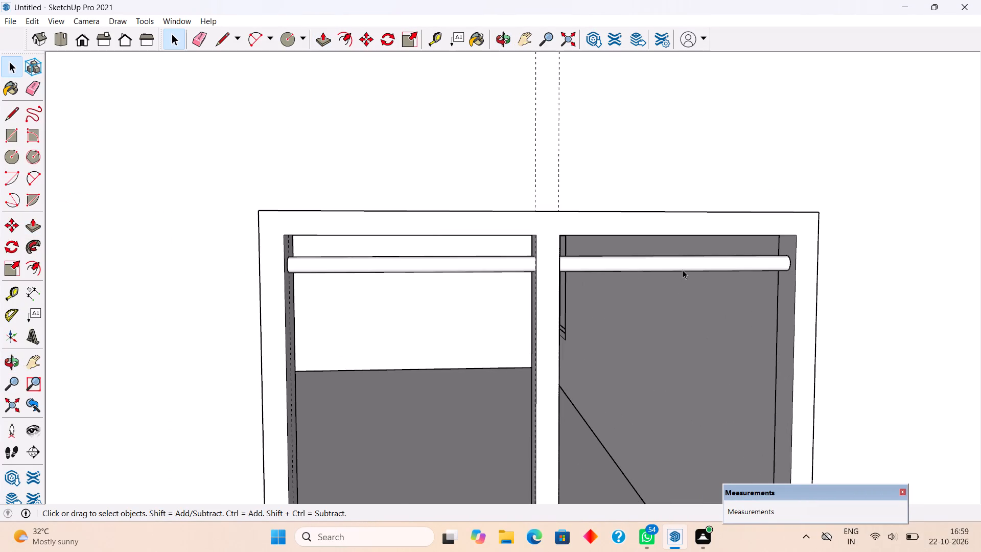
{"action": "triple_click", "coordinate": [683, 270]}
{"action": "right_click", "coordinate": [683, 269]}
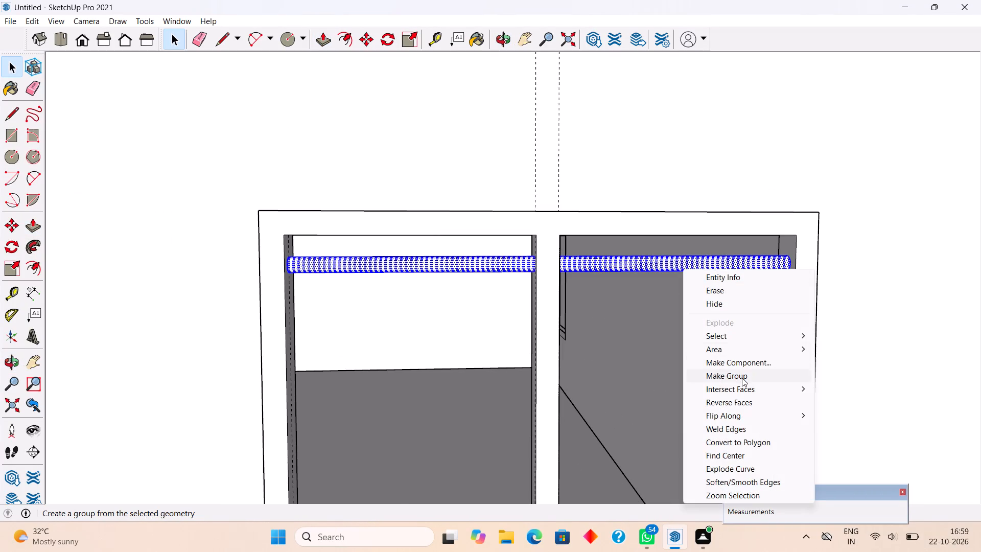
{"action": "left_click", "coordinate": [742, 378]}
Copy the grouped bar 7" straight down and multiply the copy by 8 to fill the window height.
{"action": "scroll", "coordinate": [704, 326], "scroll_direction": "down", "scroll_amount": 2}
{"action": "middle_click_drag", "start_coordinate": [692, 302], "coordinate": [706, 293]}
{"action": "scroll", "coordinate": [706, 293], "scroll_direction": "down", "scroll_amount": 3}
{"action": "key", "text": "m"}
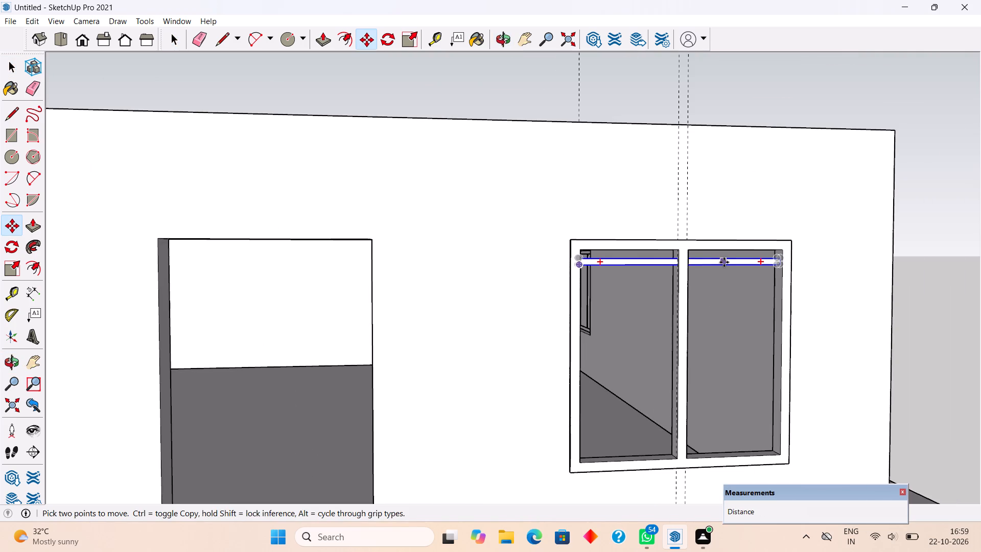
{"action": "left_click", "coordinate": [724, 262]}
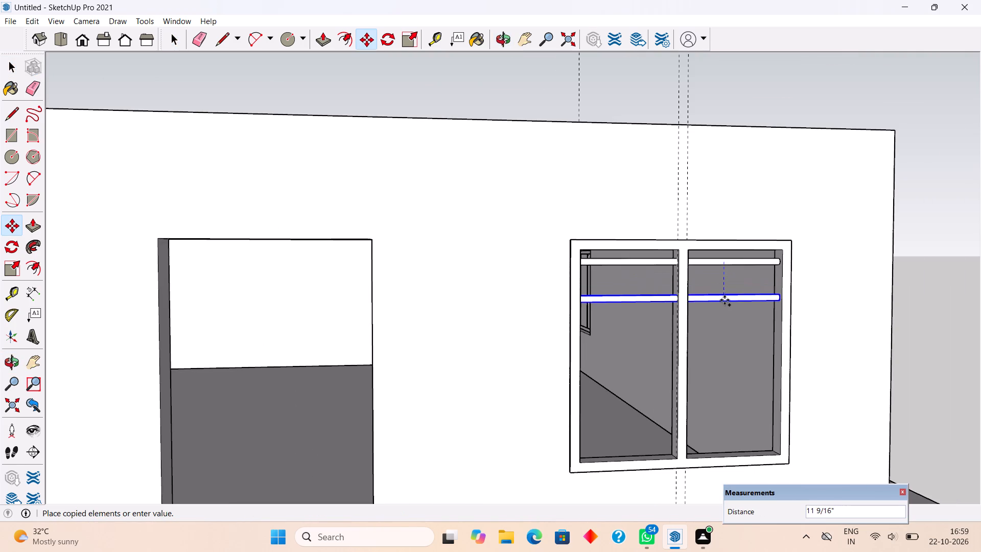
{"action": "type", "text": "7\""}
{"action": "key", "text": "Return"}
{"action": "key", "text": "x"}
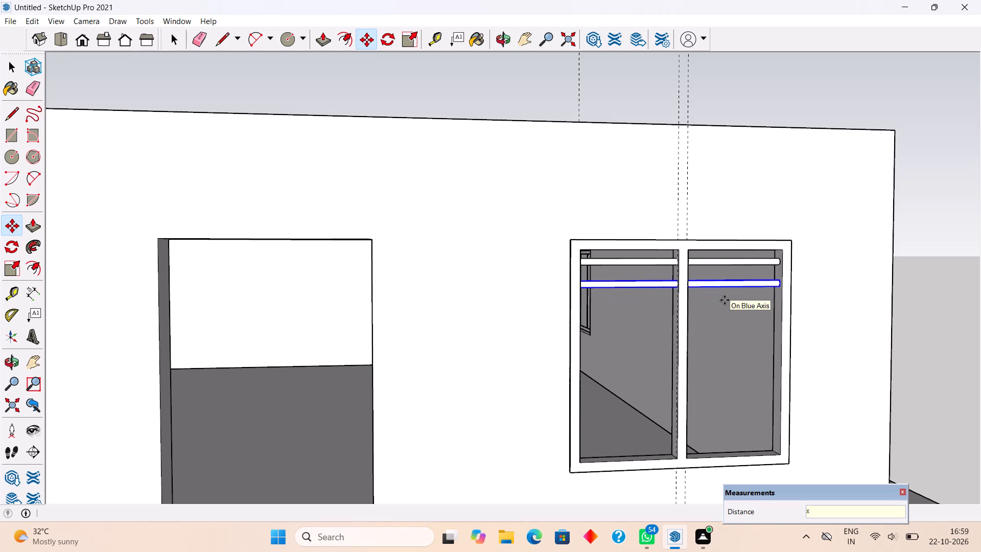
{"action": "key", "text": "8"}
{"action": "key", "text": "Return"}
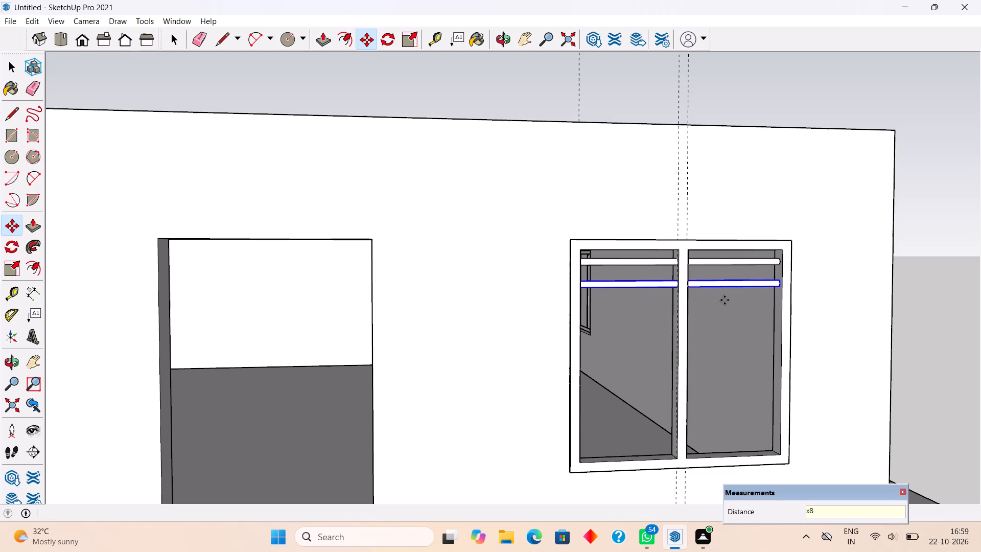
{"action": "key", "text": "space"}
{"action": "scroll", "coordinate": [725, 300], "scroll_direction": "down", "scroll_amount": 6}
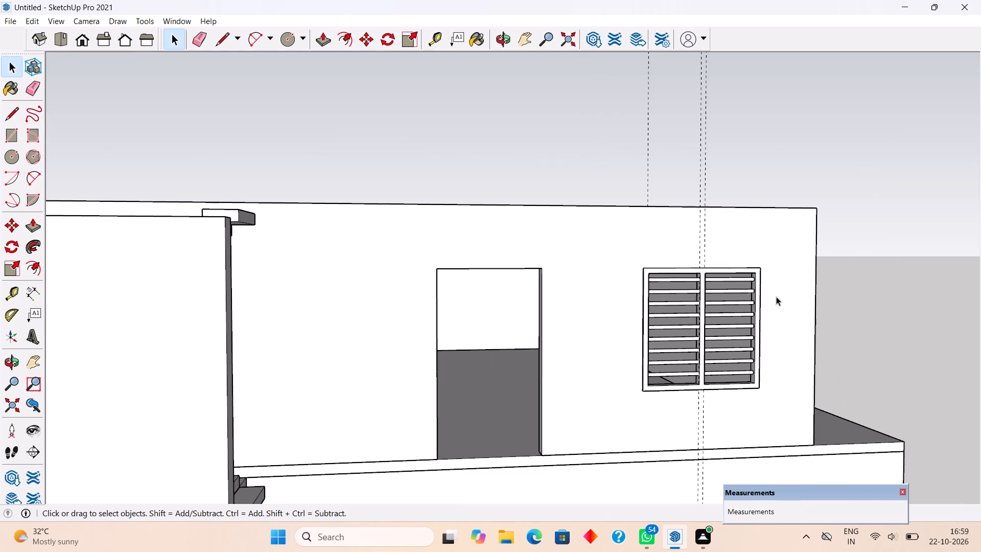
{"action": "left_click", "coordinate": [849, 275]}
From inside the room, draw a 5' 6" by 5' 6" rectangle over the barred window frame's inner opening.
{"action": "middle_click_drag", "start_coordinate": [834, 285], "coordinate": [324, 390]}
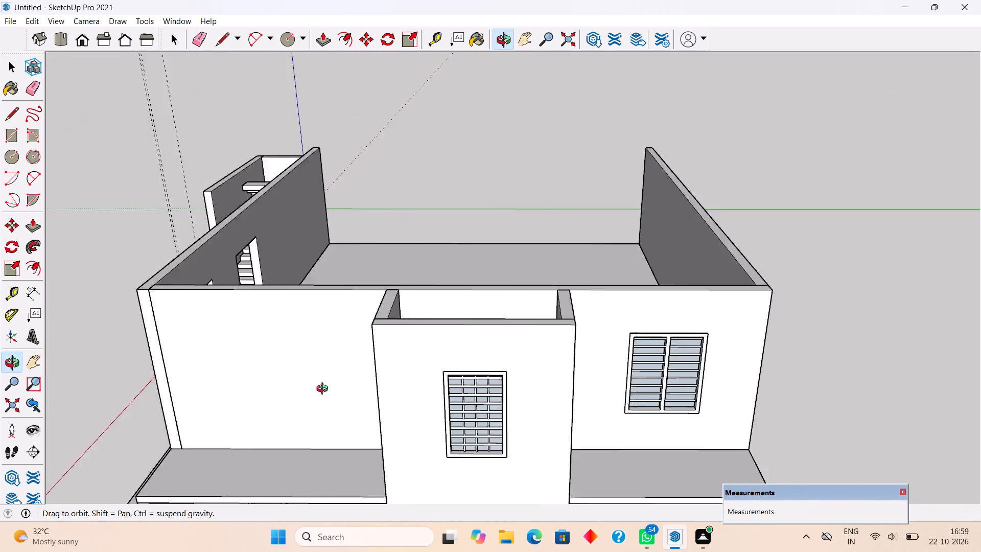
{"action": "middle_click_drag", "start_coordinate": [324, 390], "coordinate": [181, 371]}
{"action": "middle_click_drag", "start_coordinate": [582, 224], "coordinate": [348, 283]}
{"action": "scroll", "coordinate": [375, 189], "scroll_direction": "up", "scroll_amount": 8}
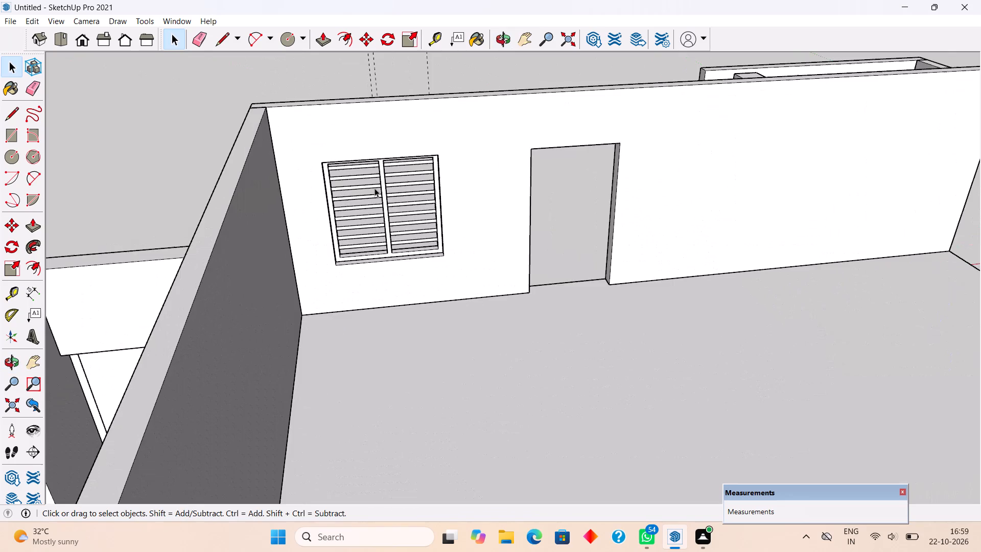
{"action": "scroll", "coordinate": [375, 187], "scroll_direction": "up", "scroll_amount": 4}
{"action": "middle_click_drag", "start_coordinate": [382, 135], "coordinate": [367, 82]}
{"action": "scroll", "coordinate": [286, 119], "scroll_direction": "up", "scroll_amount": 4}
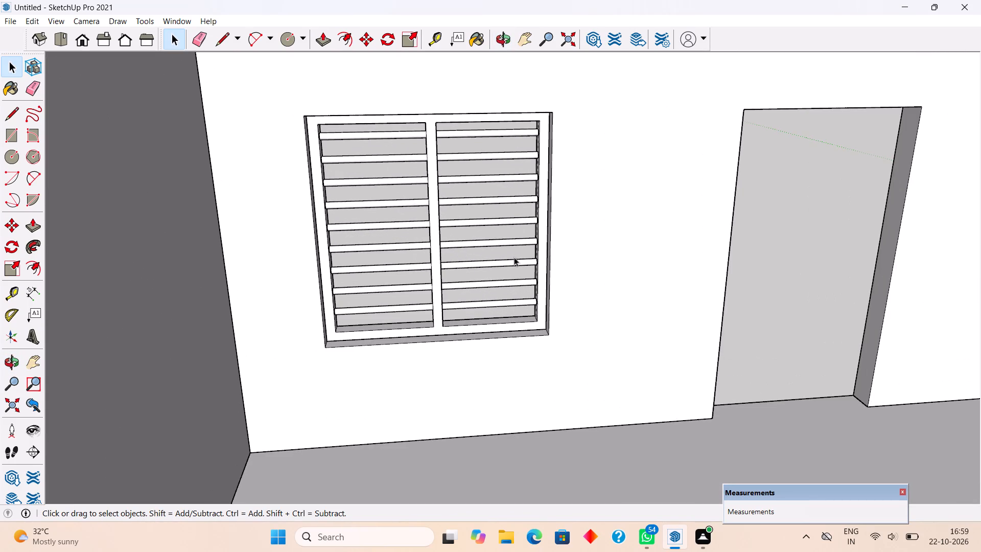
{"action": "scroll", "coordinate": [550, 280], "scroll_direction": "up", "scroll_amount": 2}
{"action": "key", "text": "r"}
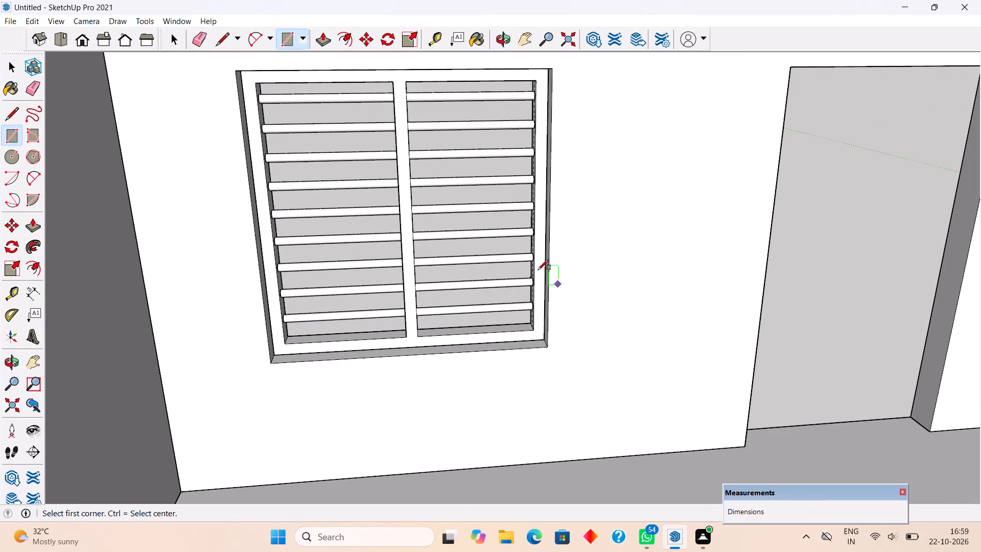
{"action": "left_click", "coordinate": [255, 90]}
{"action": "left_click", "coordinate": [534, 333]}
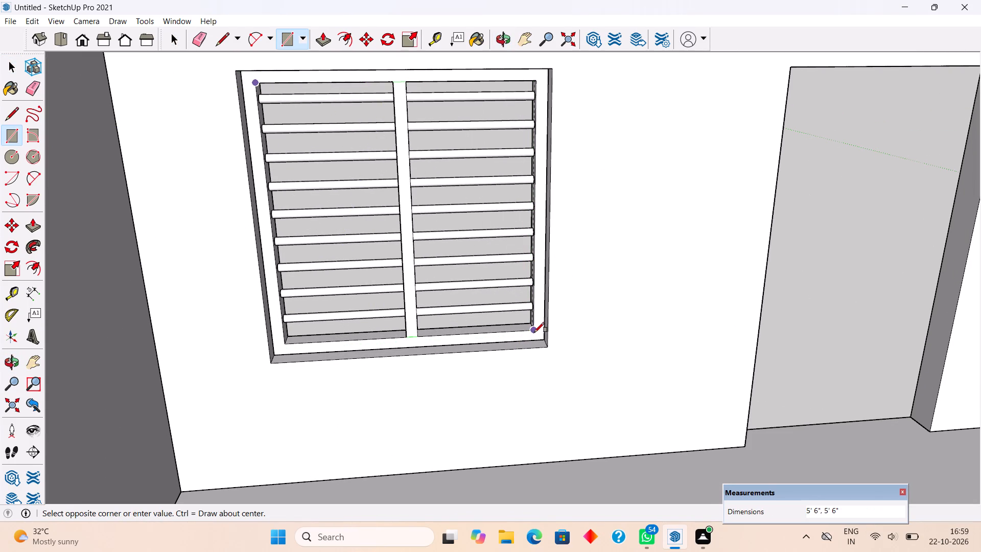
Group the new rectangular pane faces with their edges, and clear the selection.
{"action": "key", "text": "space"}
{"action": "triple_click", "coordinate": [512, 283]}
{"action": "right_click", "coordinate": [512, 283]}
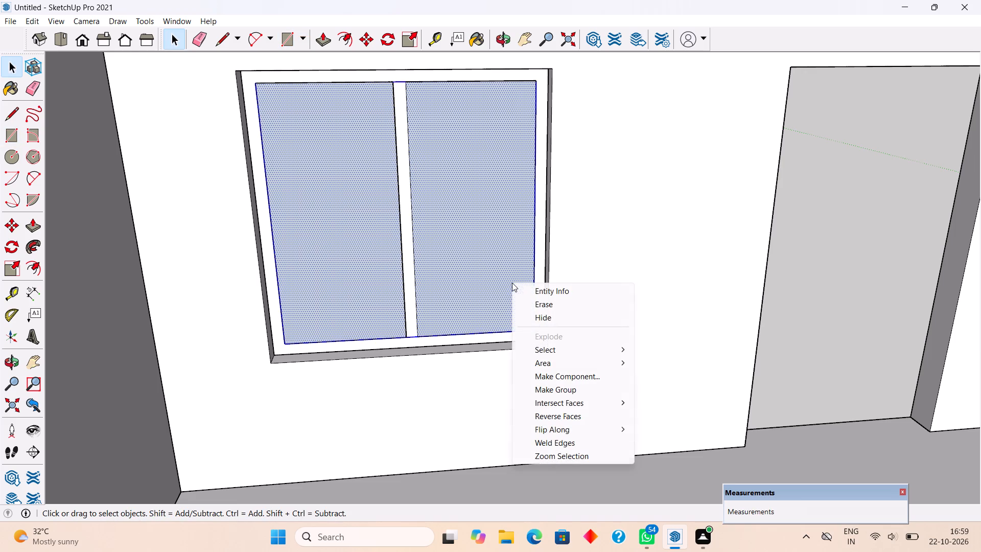
{"action": "left_click", "coordinate": [547, 392]}
{"action": "scroll", "coordinate": [547, 392], "scroll_direction": "down", "scroll_amount": 12}
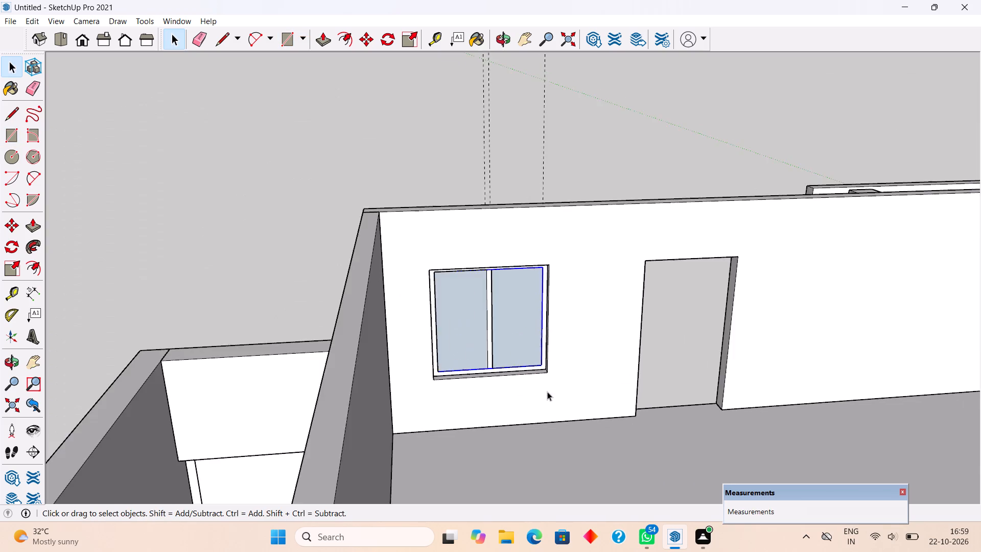
{"action": "scroll", "coordinate": [547, 392], "scroll_direction": "down", "scroll_amount": 4}
{"action": "left_click", "coordinate": [418, 213]}
On the outside wall, draw a 5' by 9' rectangle filling the upper-floor doorway beside the barred window.
{"action": "scroll", "coordinate": [418, 213], "scroll_direction": "down", "scroll_amount": 5}
{"action": "middle_click_drag", "start_coordinate": [431, 321], "coordinate": [815, 310]}
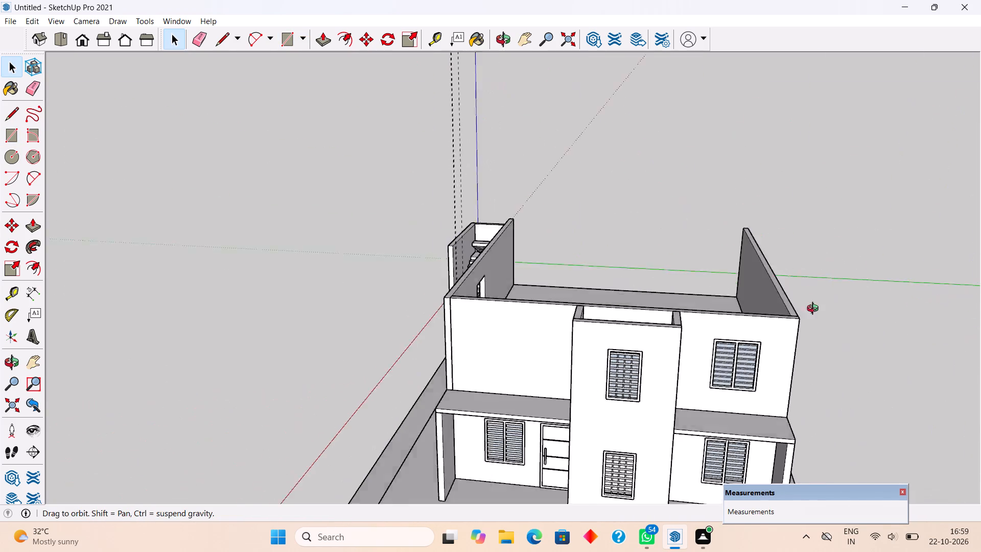
{"action": "middle_click_drag", "start_coordinate": [815, 310], "coordinate": [824, 307]}
{"action": "middle_click_drag", "start_coordinate": [603, 324], "coordinate": [865, 281]}
{"action": "middle_click_drag", "start_coordinate": [532, 358], "coordinate": [765, 306]}
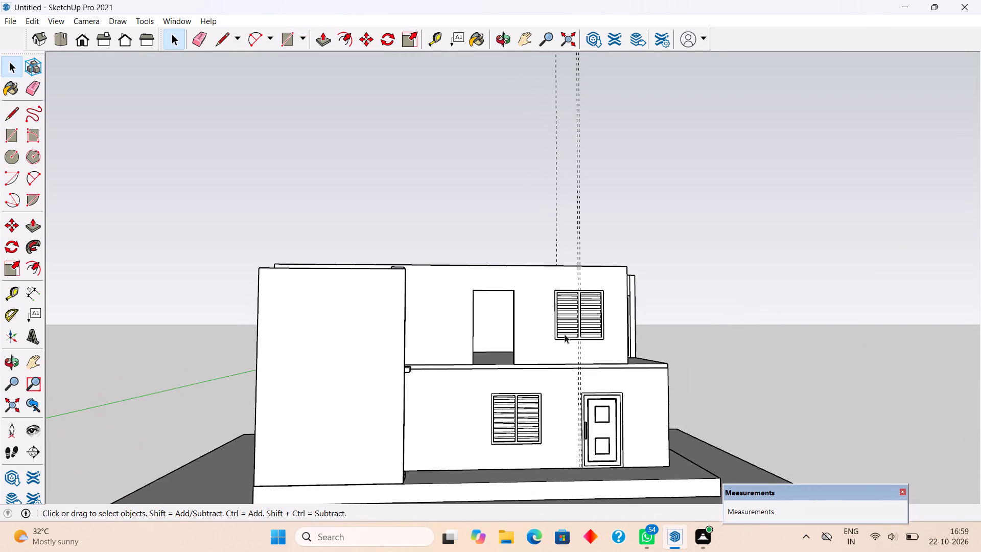
{"action": "scroll", "coordinate": [515, 346], "scroll_direction": "up", "scroll_amount": 3}
{"action": "middle_click_drag", "start_coordinate": [489, 347], "coordinate": [511, 397]}
{"action": "scroll", "coordinate": [516, 408], "scroll_direction": "up", "scroll_amount": 4}
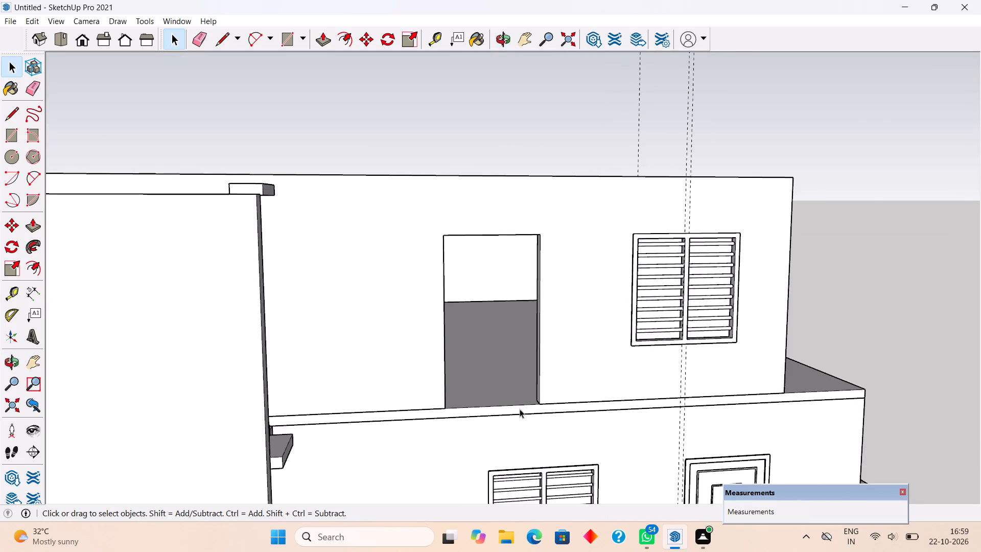
{"action": "scroll", "coordinate": [520, 409], "scroll_direction": "up", "scroll_amount": 7}
{"action": "scroll", "coordinate": [552, 393], "scroll_direction": "down", "scroll_amount": 3}
{"action": "key", "text": "r"}
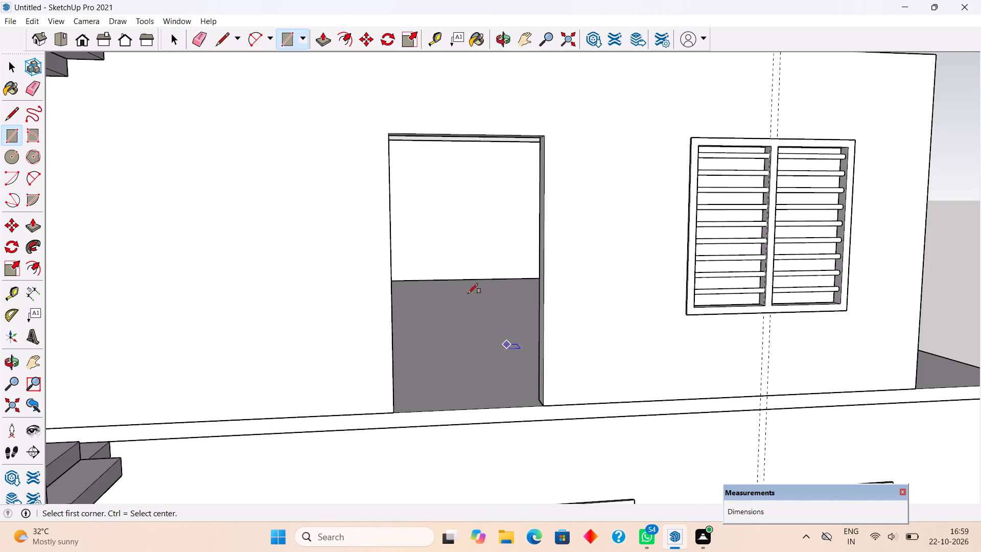
{"action": "middle_click_drag", "start_coordinate": [388, 180], "coordinate": [391, 225]}
{"action": "left_click", "coordinate": [390, 178]}
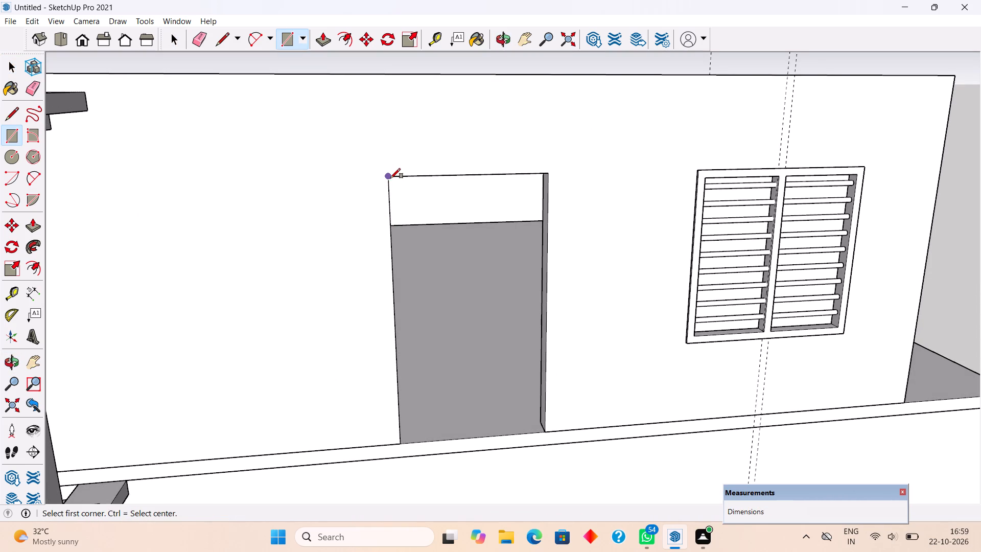
{"action": "left_click", "coordinate": [547, 429]}
Offset the doorway rectangle's outline 3" inward and delete the inner face, leaving a frame.
{"action": "key", "text": "f"}
{"action": "left_click", "coordinate": [530, 424]}
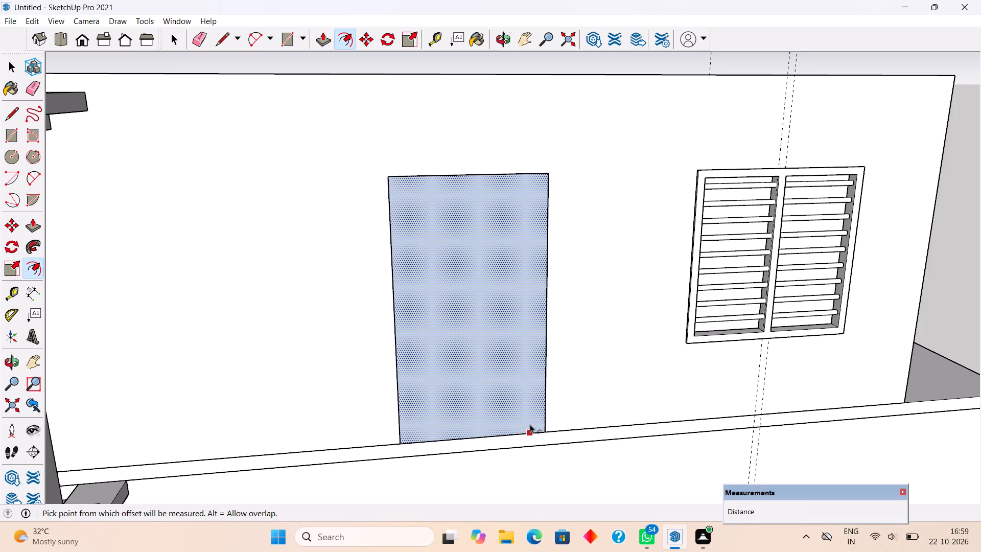
{"action": "type", "text": "3\""}
{"action": "key", "text": "Return"}
{"action": "key", "text": "space"}
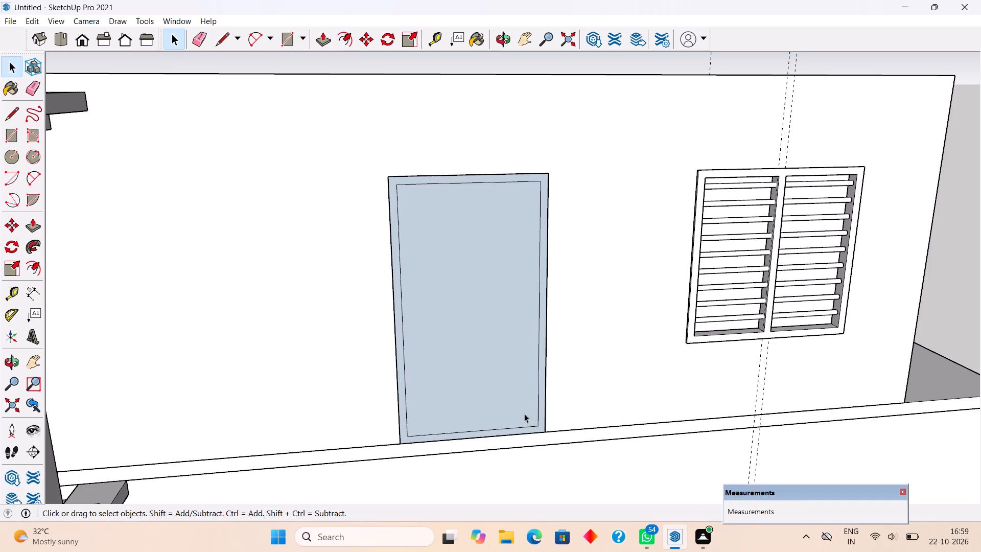
{"action": "left_click", "coordinate": [524, 413]}
{"action": "key", "text": "Delete"}
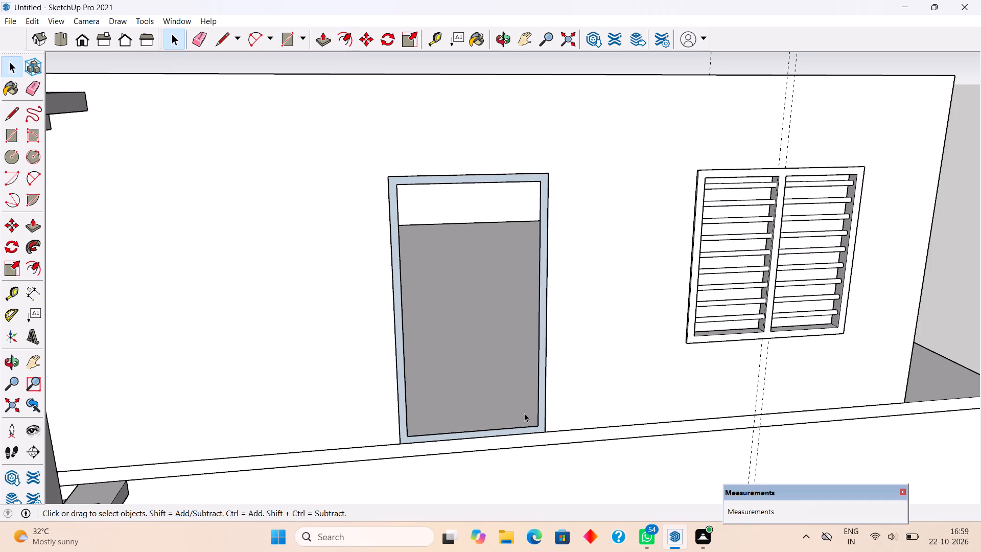
Extrude the door frame face 3" and make the whole frame a group.
{"action": "key", "text": "p"}
{"action": "left_click", "coordinate": [544, 412]}
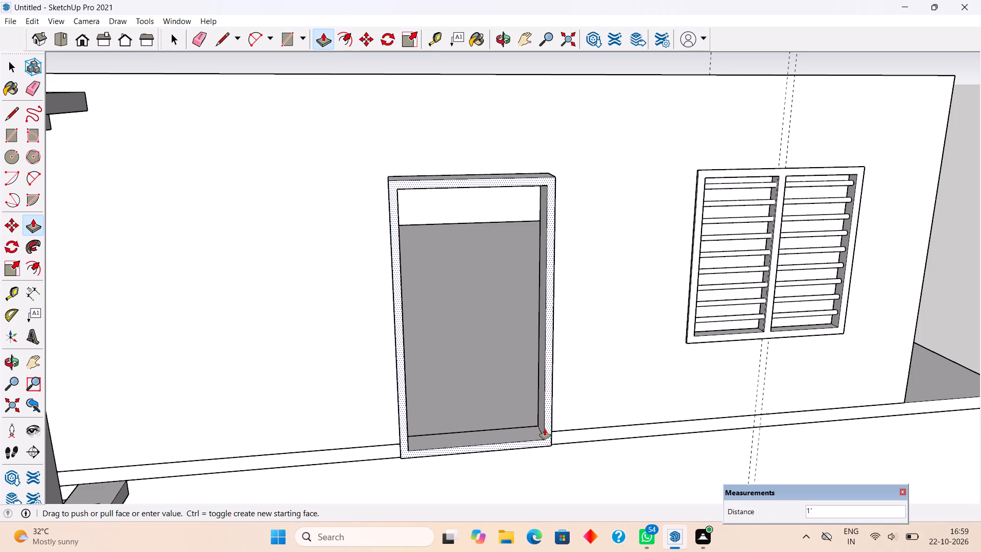
{"action": "type", "text": "3\""}
{"action": "key", "text": "Return"}
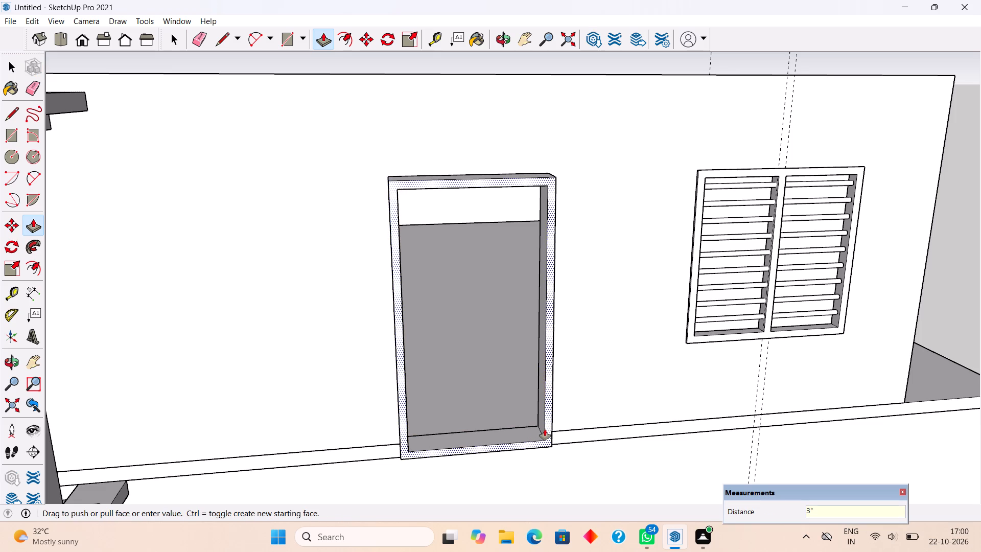
{"action": "key", "text": "space"}
{"action": "triple_click", "coordinate": [544, 429]}
{"action": "right_click", "coordinate": [544, 429]}
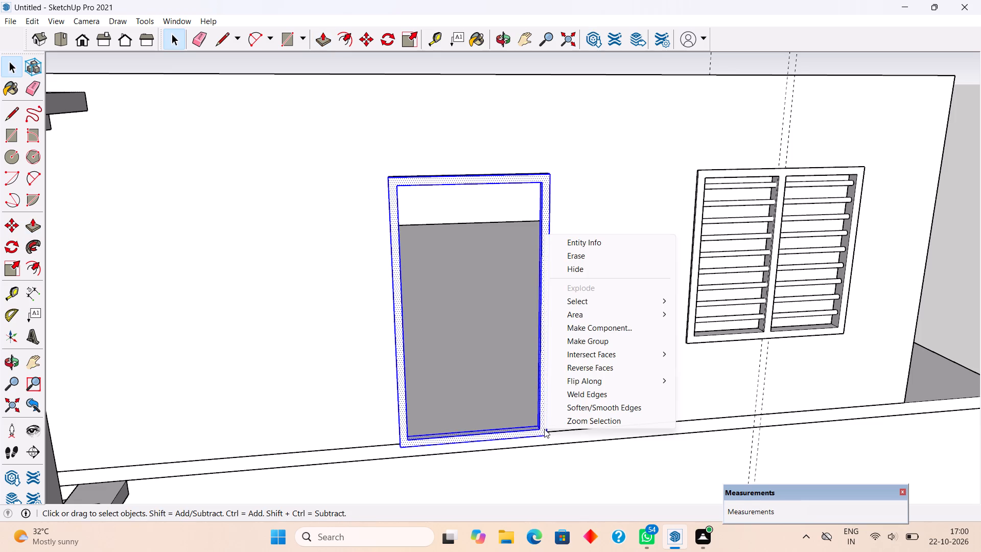
{"action": "left_click", "coordinate": [569, 342]}
Move the door frame group back into the doorway so its front face sits flush with the wall, and clear the selection.
{"action": "scroll", "coordinate": [536, 418], "scroll_direction": "up", "scroll_amount": 3}
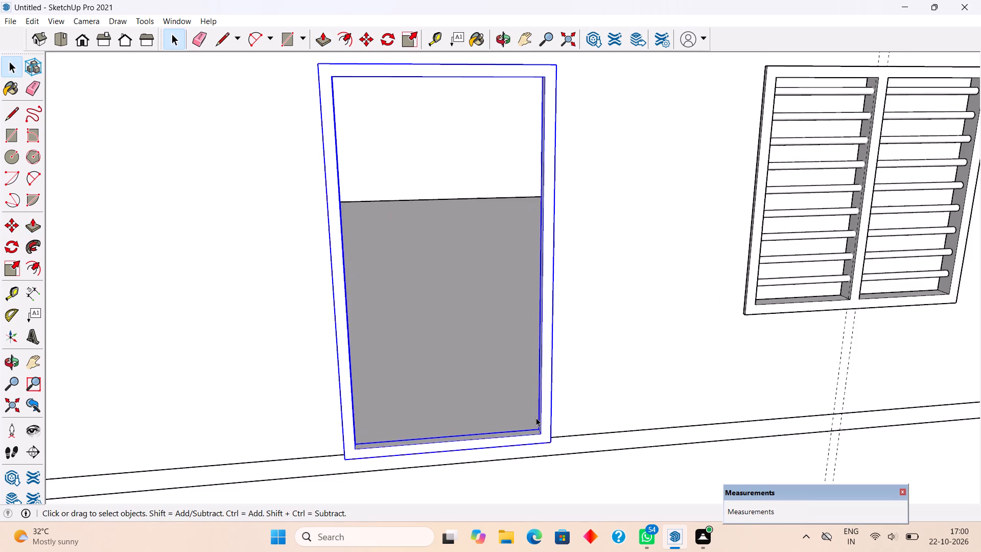
{"action": "scroll", "coordinate": [536, 418], "scroll_direction": "up", "scroll_amount": 1}
{"action": "key", "text": "m"}
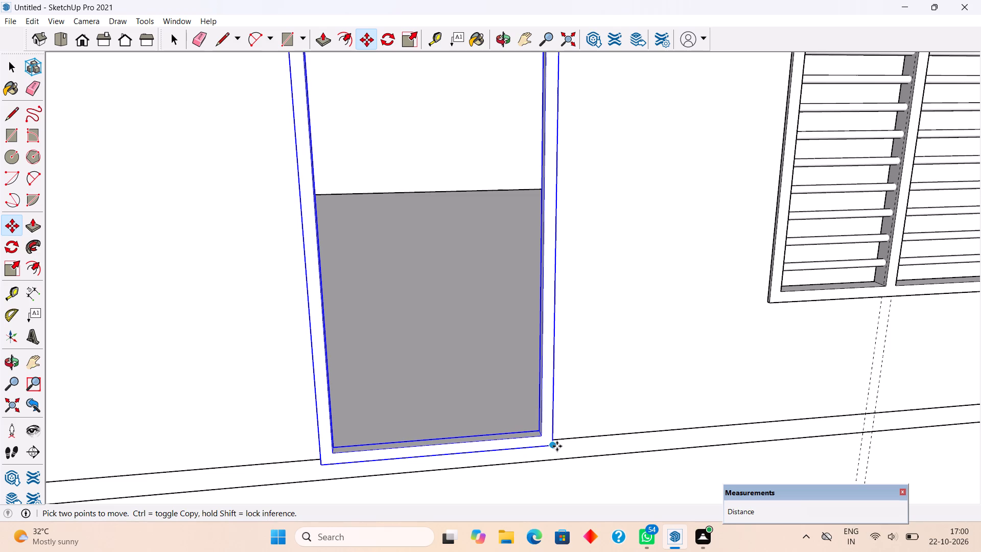
{"action": "left_click", "coordinate": [557, 446]}
{"action": "left_click", "coordinate": [553, 438]}
{"action": "key", "text": "space"}
{"action": "scroll", "coordinate": [553, 438], "scroll_direction": "down", "scroll_amount": 5}
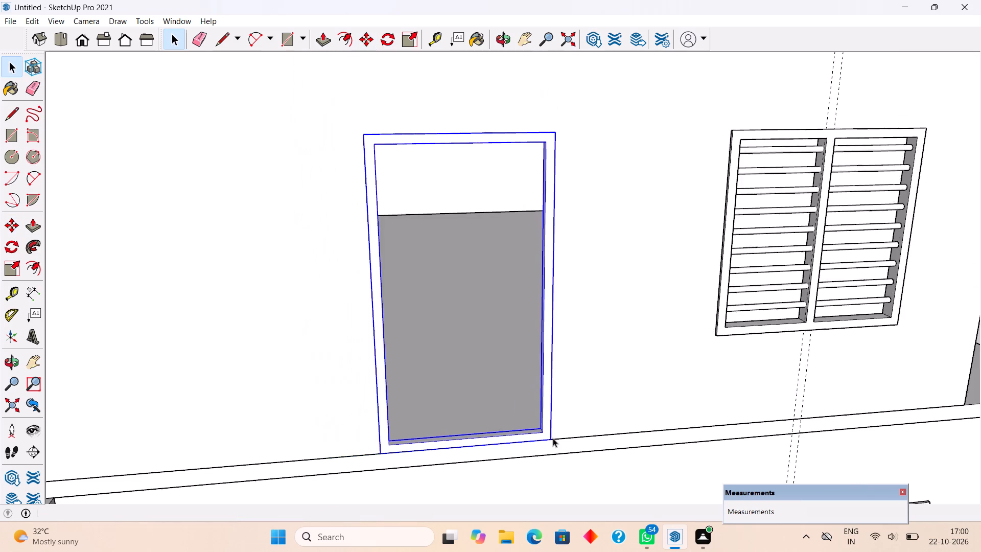
{"action": "scroll", "coordinate": [553, 438], "scroll_direction": "down", "scroll_amount": 9}
{"action": "left_click", "coordinate": [778, 321]}
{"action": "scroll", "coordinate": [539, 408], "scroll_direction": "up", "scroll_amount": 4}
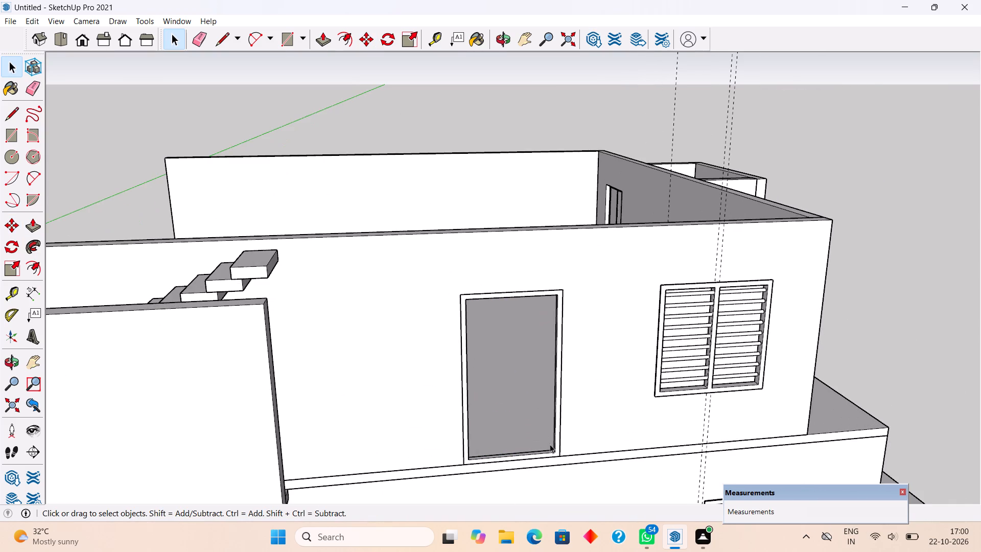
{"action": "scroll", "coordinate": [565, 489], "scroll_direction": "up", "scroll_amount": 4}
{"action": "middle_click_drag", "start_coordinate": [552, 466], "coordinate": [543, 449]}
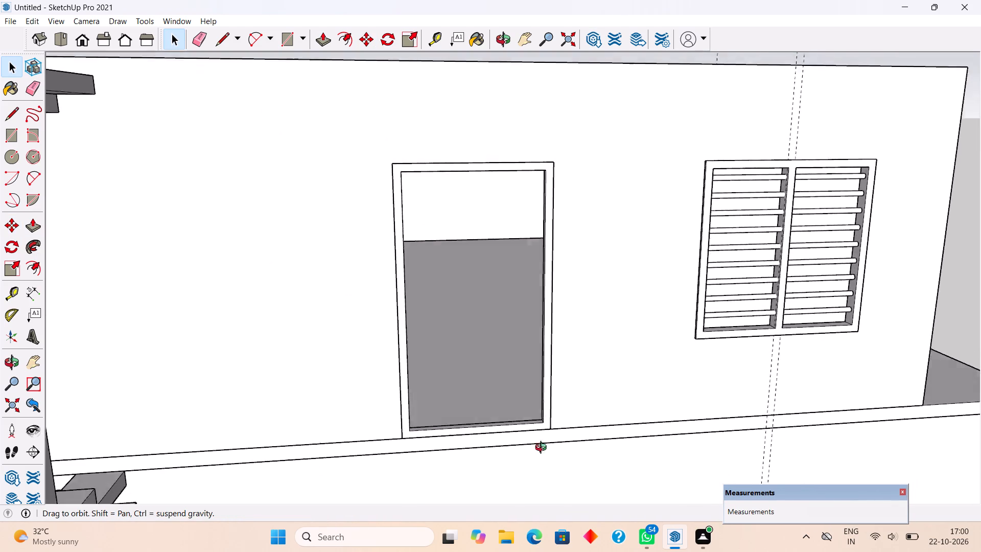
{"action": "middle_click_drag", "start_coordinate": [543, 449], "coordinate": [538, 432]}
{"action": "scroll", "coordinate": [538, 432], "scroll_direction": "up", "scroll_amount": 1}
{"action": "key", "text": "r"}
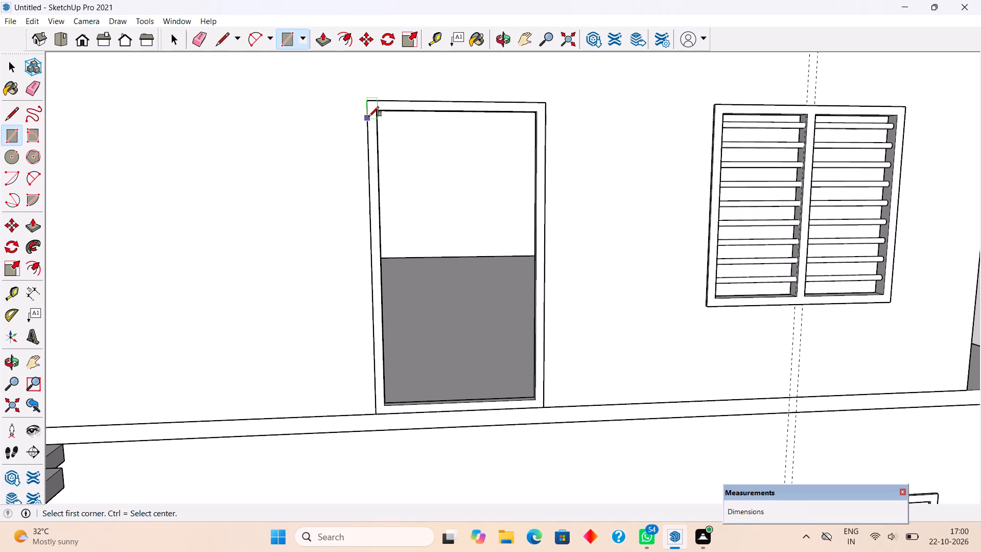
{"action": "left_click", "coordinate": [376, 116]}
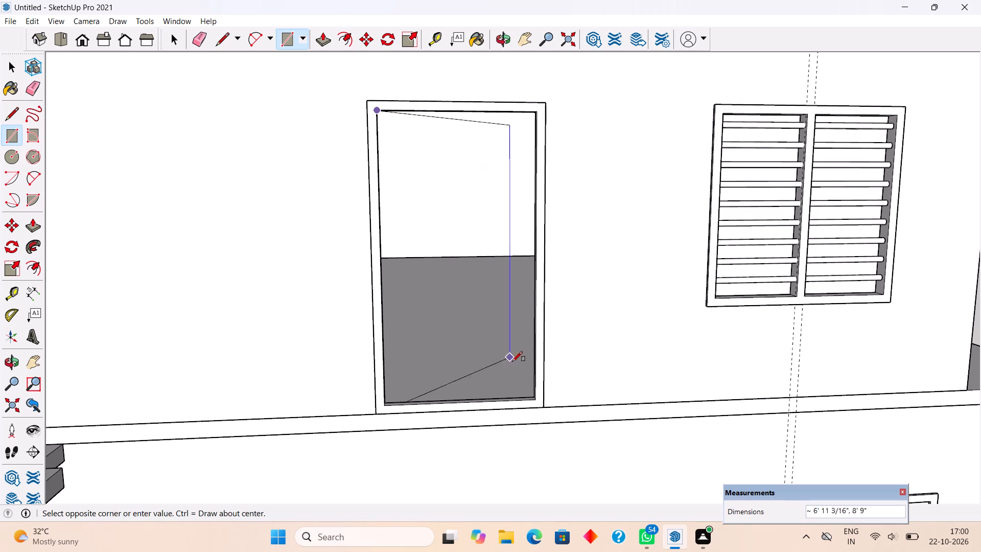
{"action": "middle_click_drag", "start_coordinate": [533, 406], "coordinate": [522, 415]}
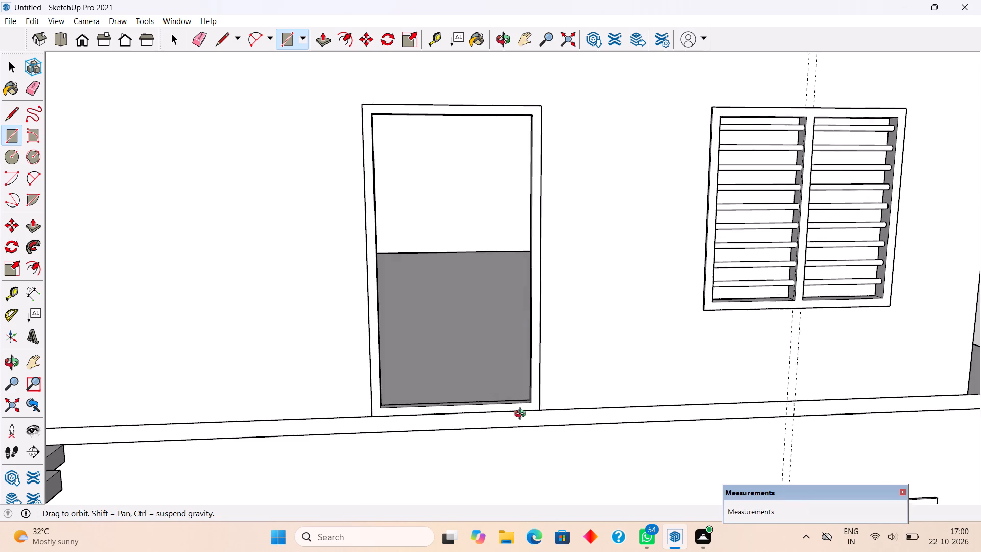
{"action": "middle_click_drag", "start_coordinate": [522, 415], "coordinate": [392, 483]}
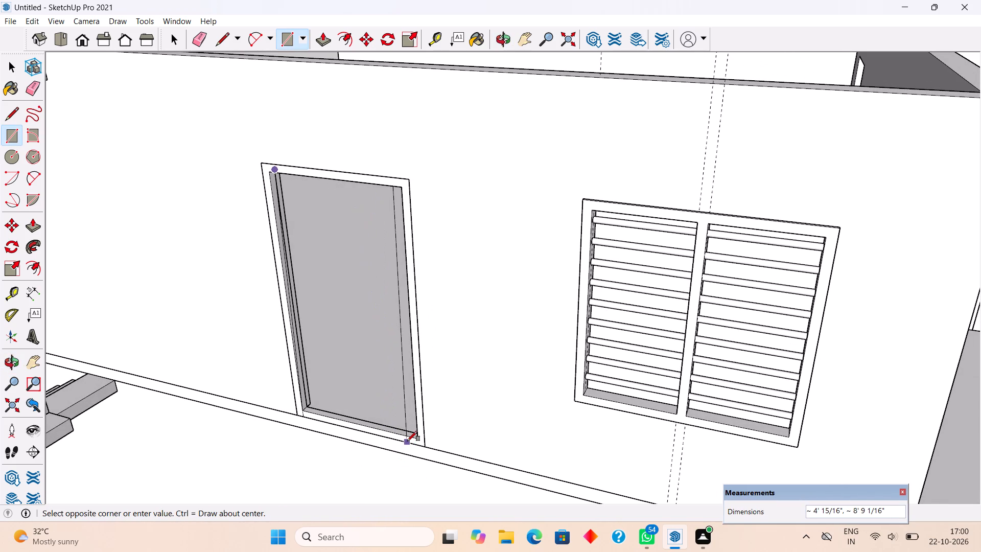
Draw a 4' 6" by 8' 6" rectangle filling the opening inside the upper-floor door frame.
{"action": "key", "text": "r"}
{"action": "scroll", "coordinate": [272, 183], "scroll_direction": "up", "scroll_amount": 4}
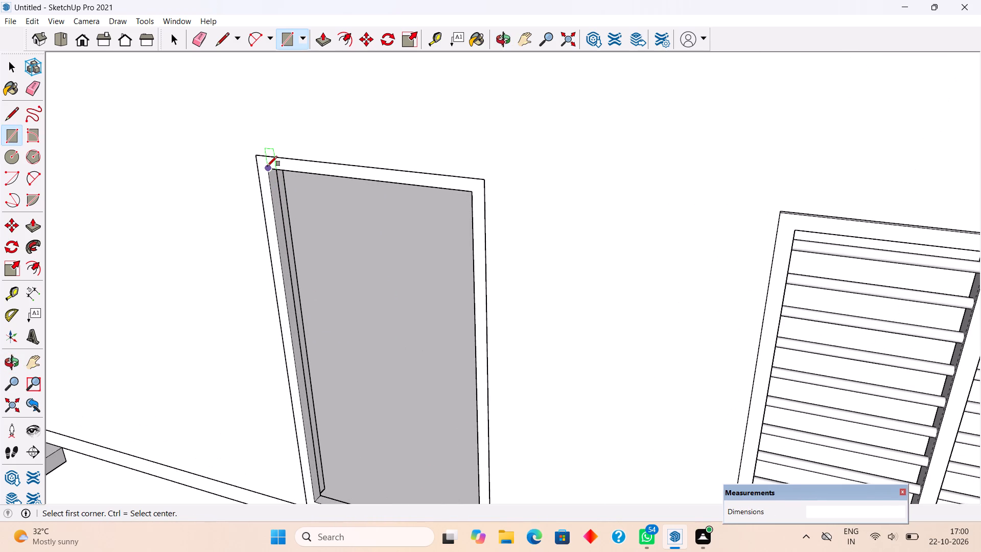
{"action": "left_click", "coordinate": [267, 166]}
{"action": "scroll", "coordinate": [302, 235], "scroll_direction": "down", "scroll_amount": 3}
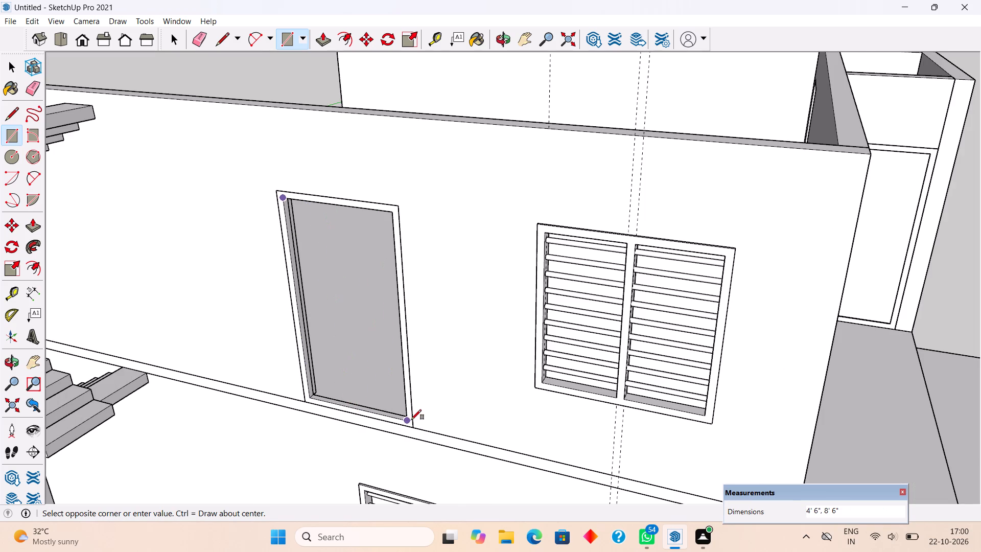
{"action": "left_click", "coordinate": [411, 420]}
{"action": "key", "text": "space"}
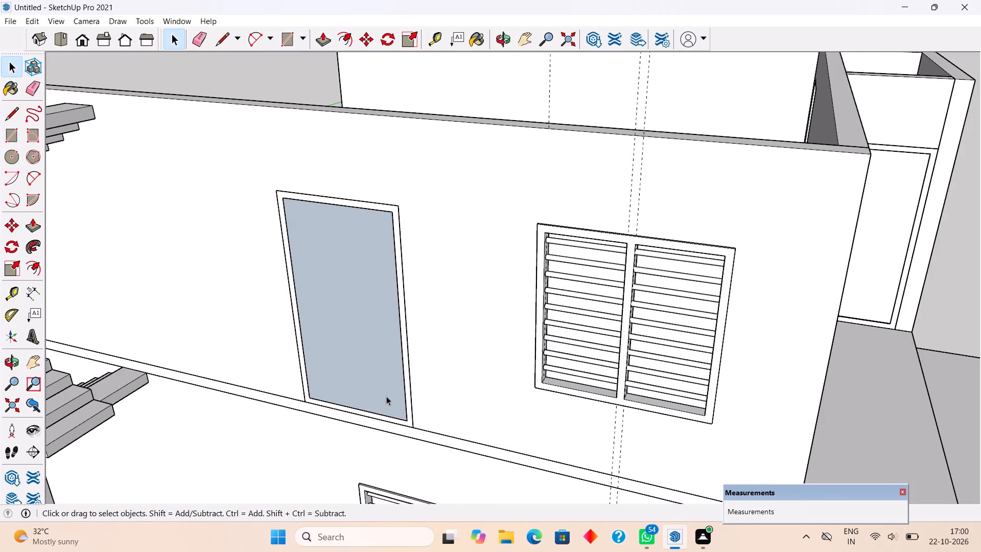
Extrude the new door panel face 2" and make the whole panel a group.
{"action": "key", "text": "p"}
{"action": "left_click", "coordinate": [385, 390]}
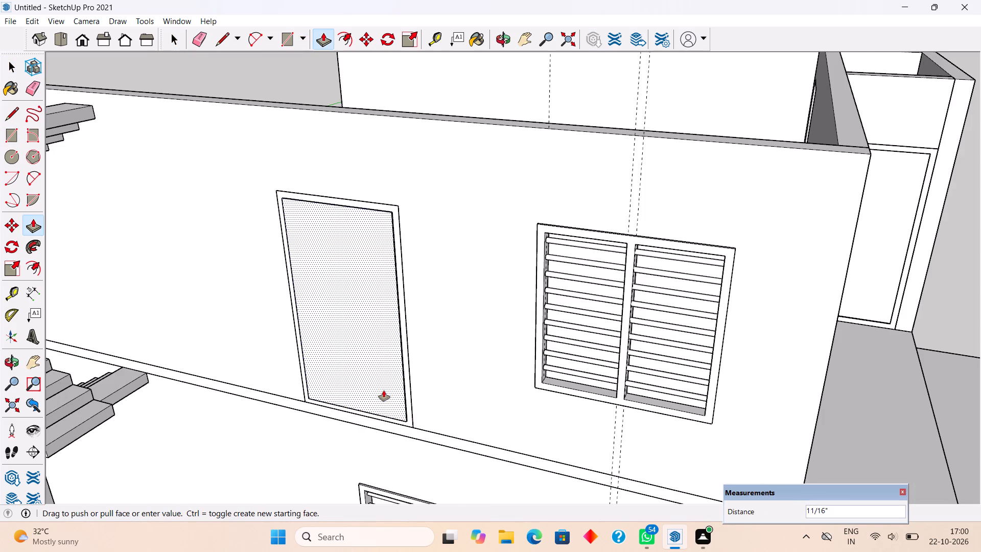
{"action": "type", "text": "2\""}
{"action": "key", "text": "Return"}
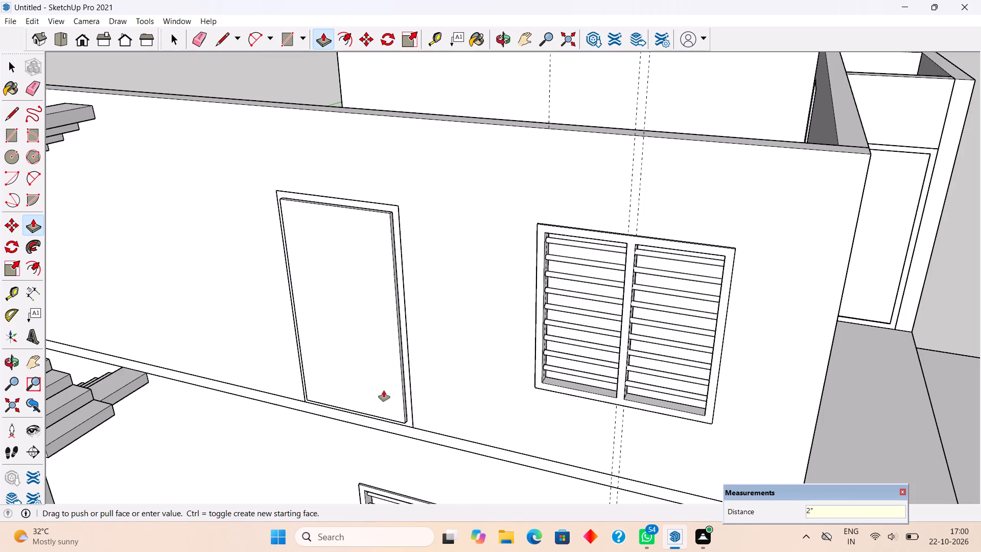
{"action": "key", "text": "space"}
{"action": "triple_click", "coordinate": [384, 390]}
{"action": "right_click", "coordinate": [383, 390]}
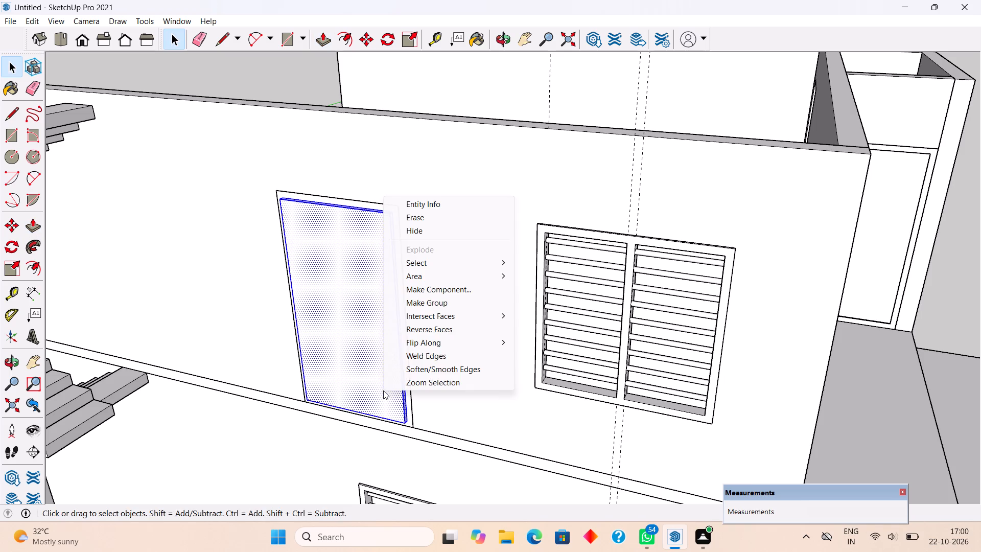
{"action": "left_click", "coordinate": [423, 306]}
Move the door panel group back so its front face sits flush with the door frame, and clear the selection.
{"action": "scroll", "coordinate": [423, 306], "scroll_direction": "down", "scroll_amount": 5}
{"action": "middle_click_drag", "start_coordinate": [339, 396], "coordinate": [526, 348]}
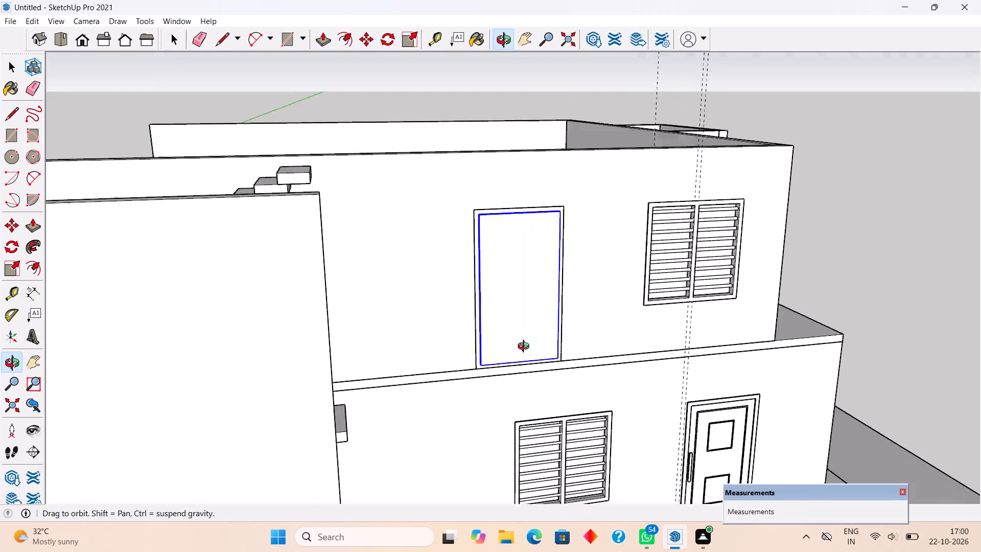
{"action": "middle_click_drag", "start_coordinate": [526, 348], "coordinate": [528, 347]}
{"action": "scroll", "coordinate": [572, 341], "scroll_direction": "up", "scroll_amount": 12}
{"action": "key", "text": "m"}
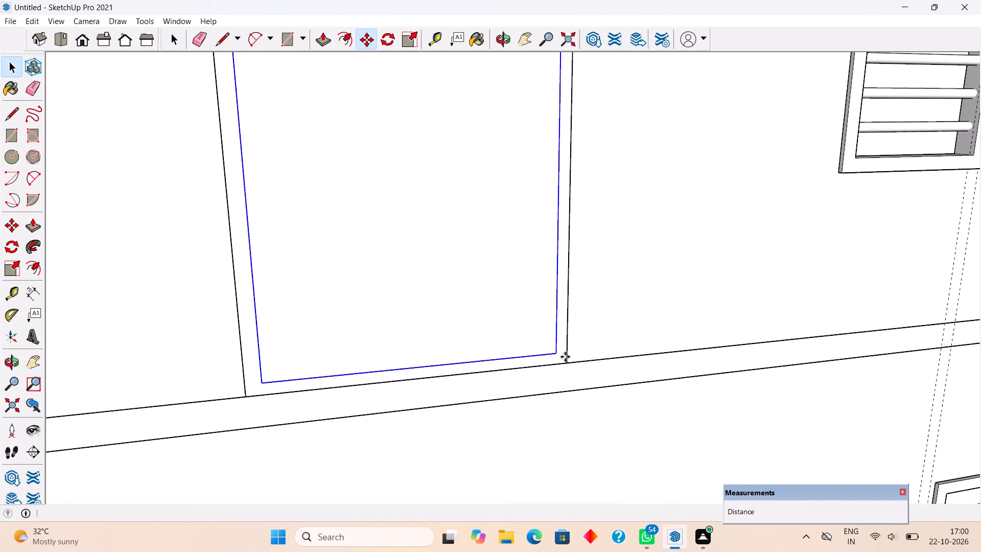
{"action": "left_click", "coordinate": [558, 357]}
{"action": "scroll", "coordinate": [552, 348], "scroll_direction": "up", "scroll_amount": 4}
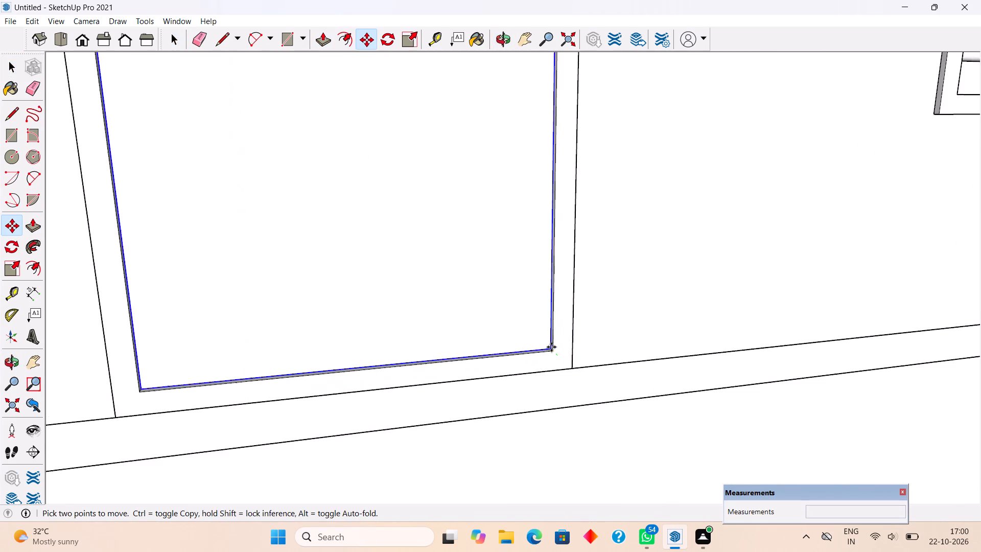
{"action": "left_click", "coordinate": [550, 345]}
{"action": "key", "text": "space"}
{"action": "scroll", "coordinate": [550, 345], "scroll_direction": "down", "scroll_amount": 3}
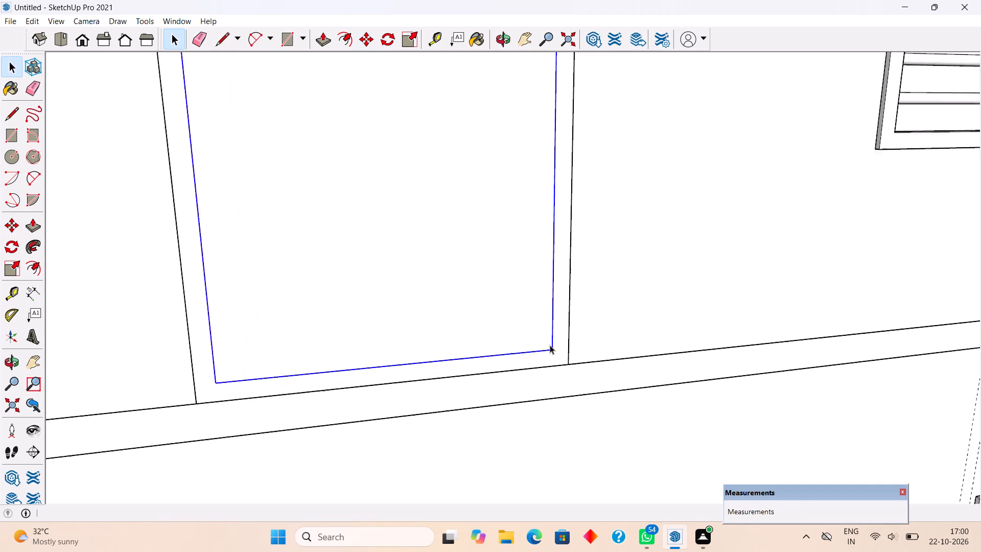
{"action": "scroll", "coordinate": [550, 345], "scroll_direction": "down", "scroll_amount": 18}
{"action": "scroll", "coordinate": [550, 345], "scroll_direction": "down", "scroll_amount": 5}
{"action": "left_click", "coordinate": [739, 264]}
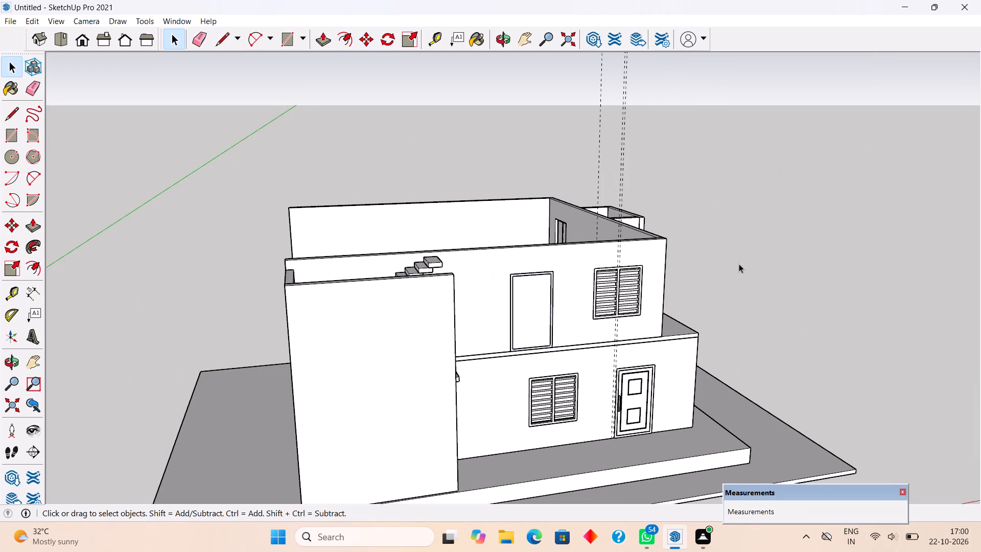
Recess the door panel group 1" into its frame, and clear the selection.
{"action": "scroll", "coordinate": [525, 320], "scroll_direction": "up", "scroll_amount": 4}
{"action": "middle_click_drag", "start_coordinate": [513, 310], "coordinate": [500, 267]}
{"action": "scroll", "coordinate": [500, 267], "scroll_direction": "up", "scroll_amount": 5}
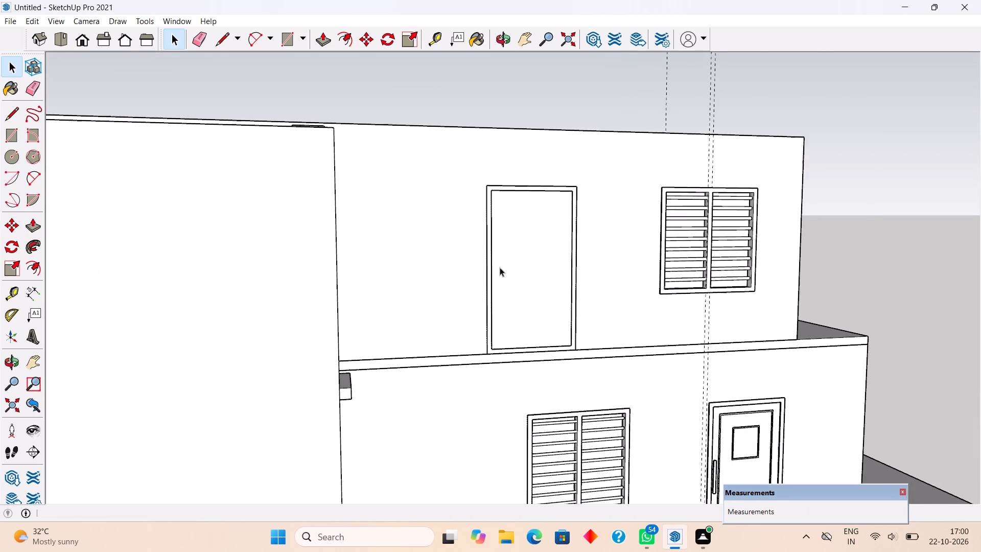
{"action": "scroll", "coordinate": [500, 267], "scroll_direction": "up", "scroll_amount": 4}
{"action": "middle_click_drag", "start_coordinate": [526, 299], "coordinate": [545, 331]}
{"action": "scroll", "coordinate": [589, 364], "scroll_direction": "up", "scroll_amount": 6}
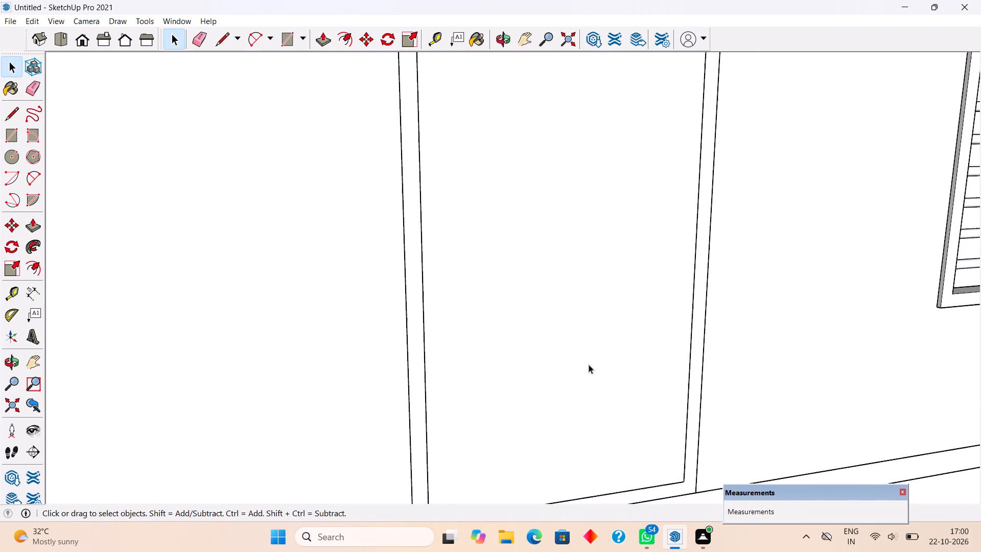
{"action": "left_click", "coordinate": [589, 365]}
{"action": "key", "text": "m"}
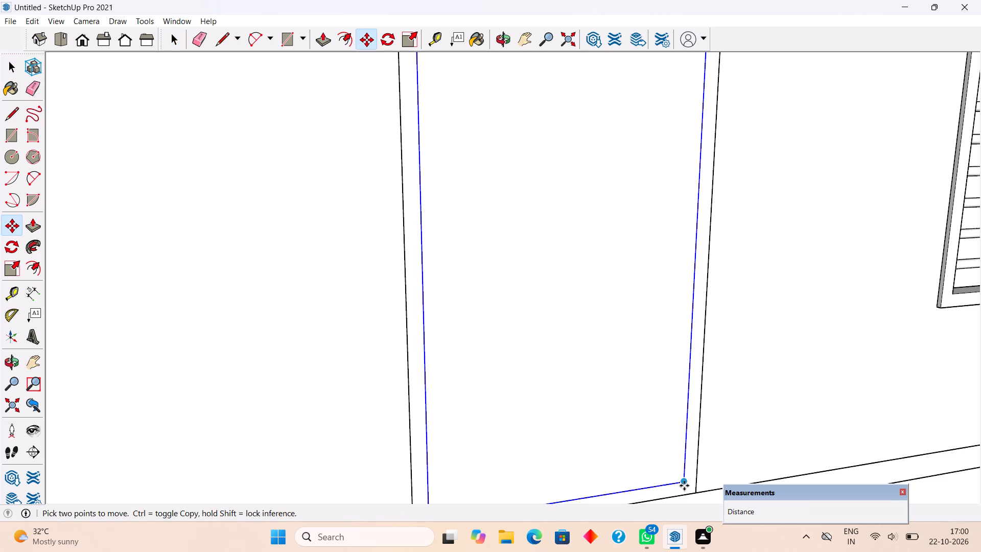
{"action": "left_click", "coordinate": [684, 485]}
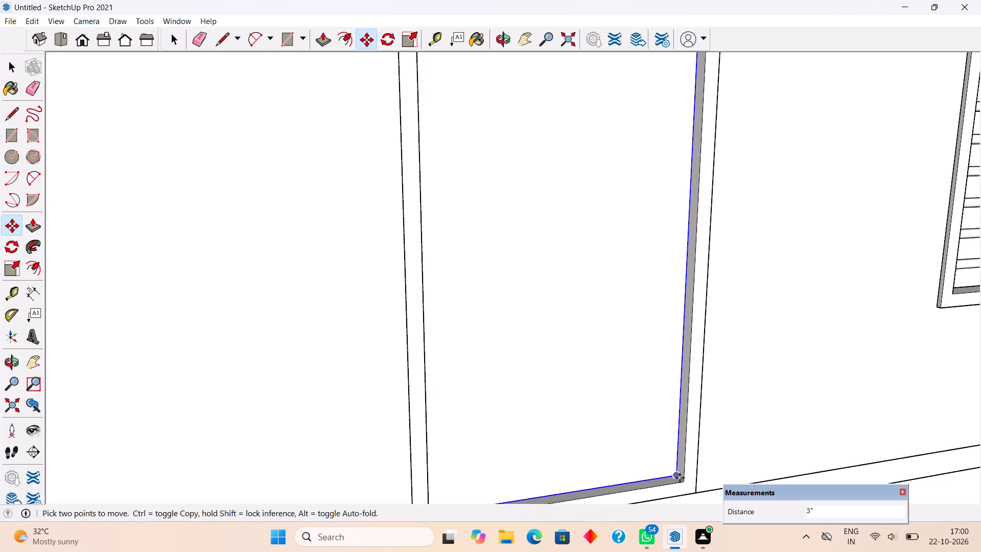
{"action": "type", "text": "1\""}
{"action": "key", "text": "Return"}
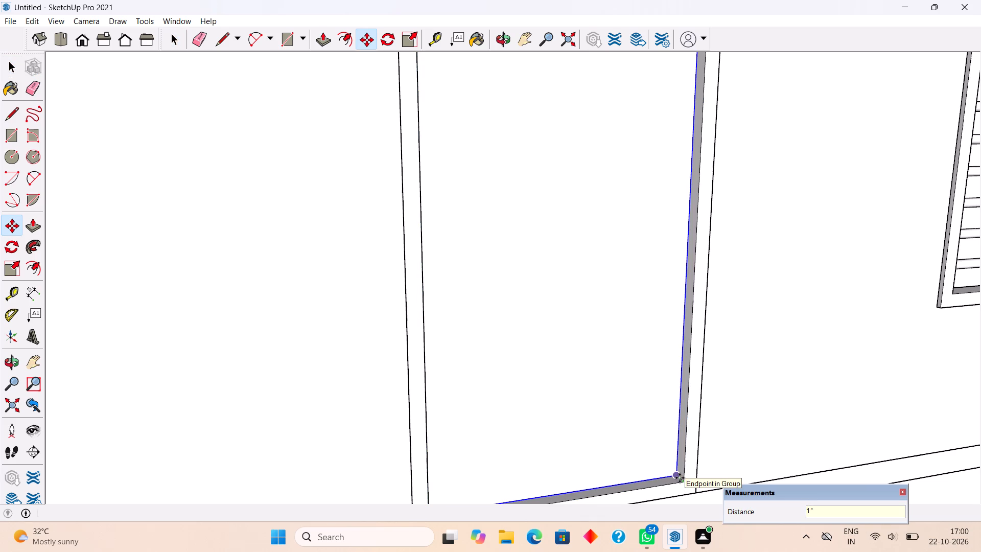
{"action": "key", "text": "space"}
{"action": "scroll", "coordinate": [675, 452], "scroll_direction": "down", "scroll_amount": 7}
{"action": "scroll", "coordinate": [639, 386], "scroll_direction": "down", "scroll_amount": 6}
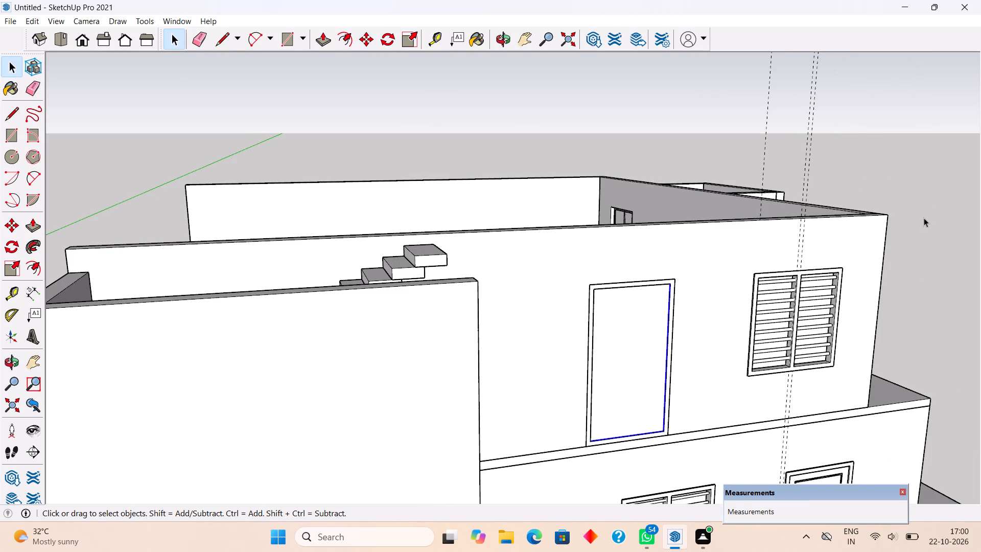
{"action": "left_click", "coordinate": [924, 218]}
Draw a narrow vertical handle rectangle about 2" by 2' 1" on the door panel, near the side edge farther from the window.
{"action": "middle_click_drag", "start_coordinate": [688, 326], "coordinate": [618, 265]}
{"action": "scroll", "coordinate": [515, 288], "scroll_direction": "up", "scroll_amount": 6}
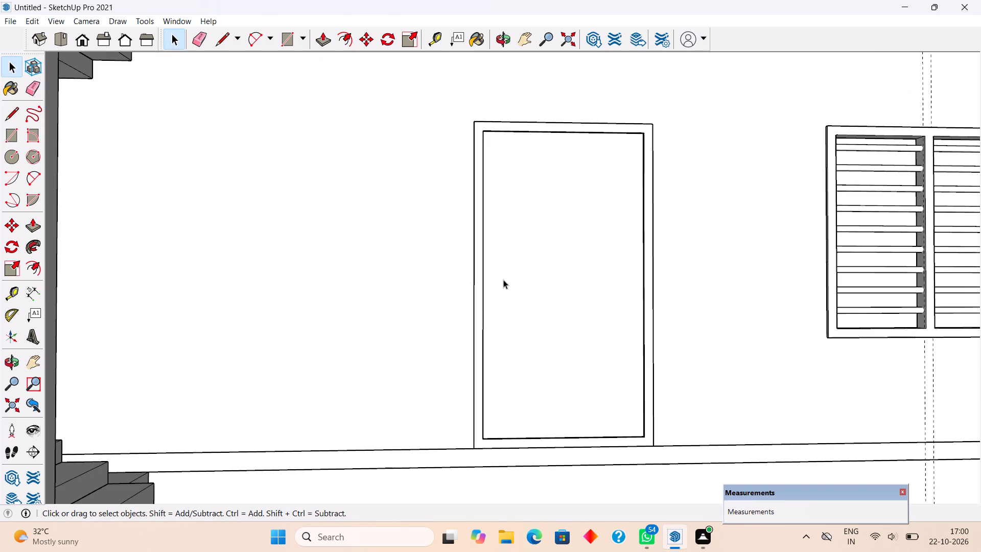
{"action": "key", "text": "r"}
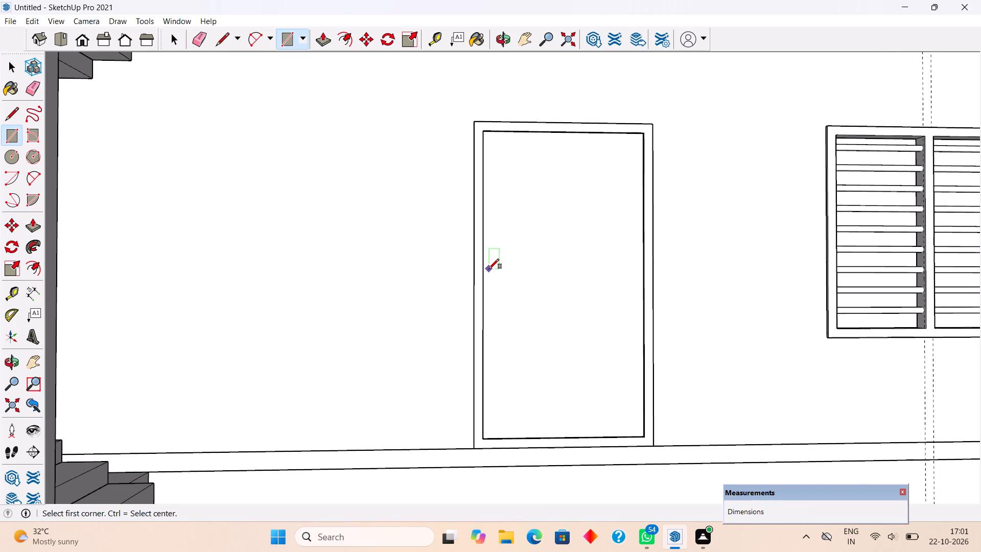
{"action": "left_click", "coordinate": [489, 270]}
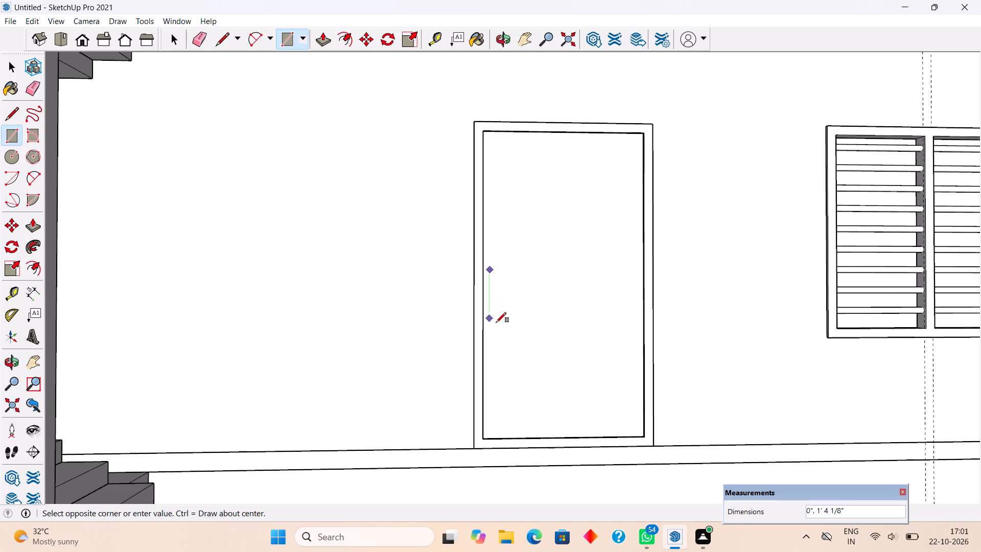
{"action": "scroll", "coordinate": [498, 343], "scroll_direction": "up", "scroll_amount": 3}
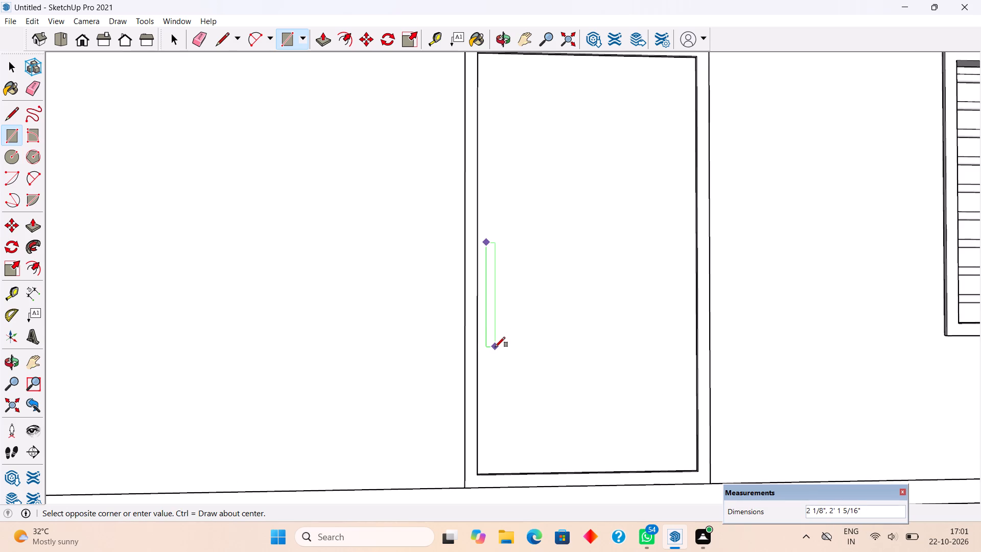
{"action": "left_click", "coordinate": [496, 347]}
Extrude the handle rectangle 1" out from the door panel.
{"action": "key", "text": "p"}
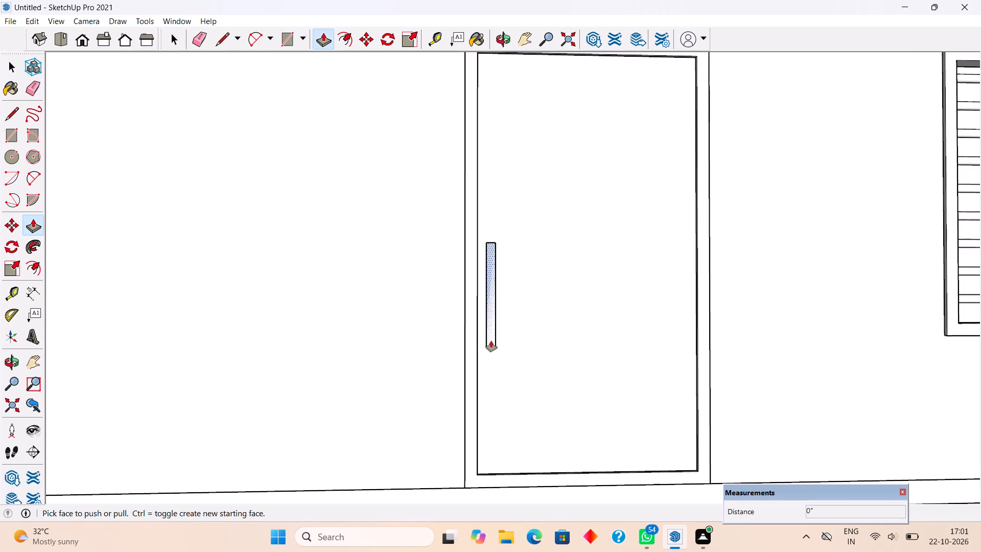
{"action": "left_click", "coordinate": [491, 339]}
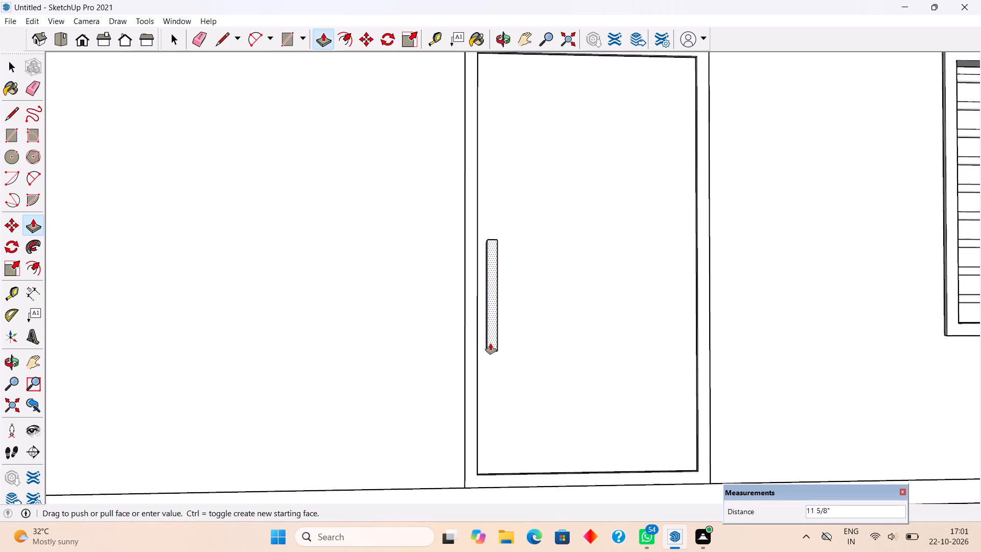
{"action": "type", "text": "1\""}
{"action": "key", "text": "Return"}
{"action": "key", "text": "space"}
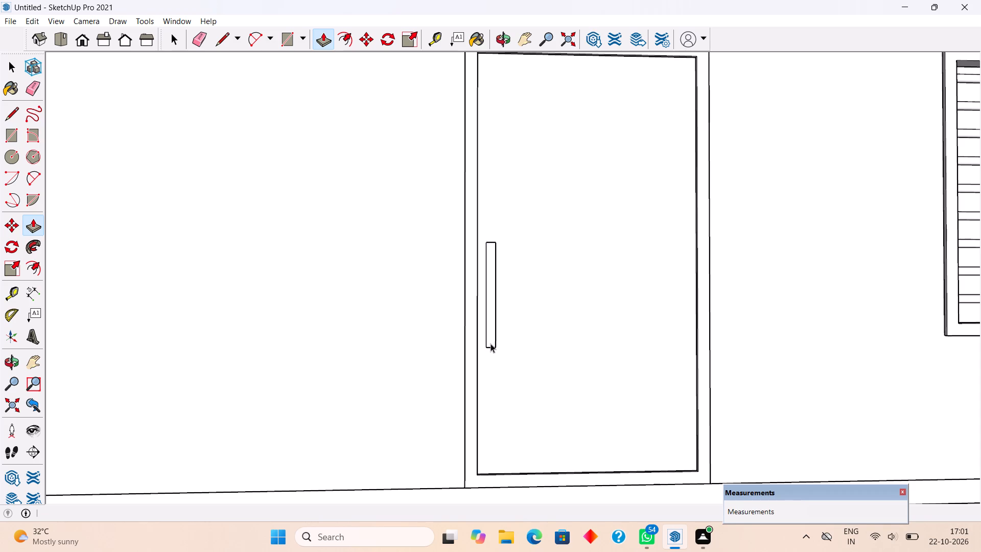
Group the extruded door handle geometry on the upper-floor door, and clear the selection.
{"action": "scroll", "coordinate": [488, 336], "scroll_direction": "down", "scroll_amount": 3}
{"action": "middle_click_drag", "start_coordinate": [487, 351], "coordinate": [499, 519]}
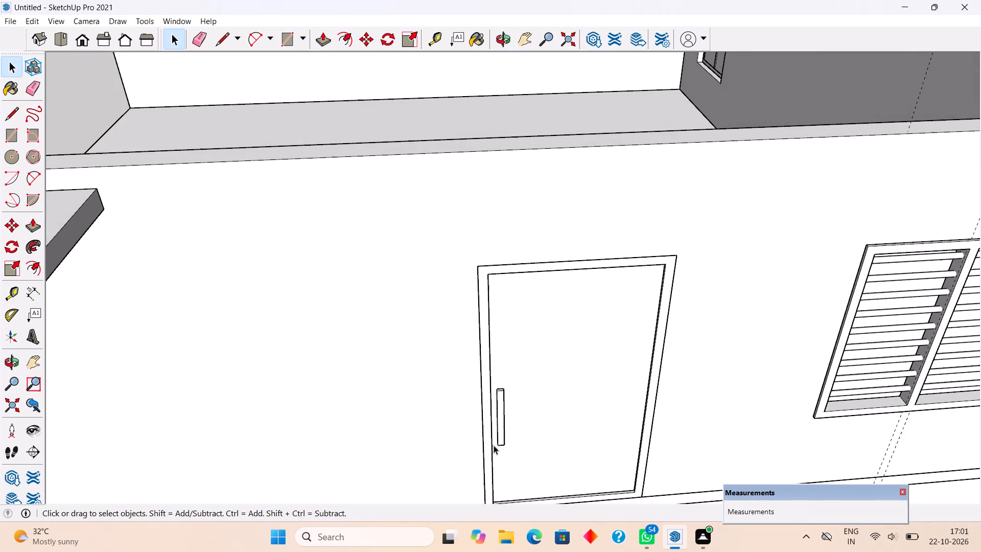
{"action": "scroll", "coordinate": [494, 435], "scroll_direction": "up", "scroll_amount": 4}
{"action": "triple_click", "coordinate": [503, 401]}
{"action": "right_click", "coordinate": [503, 401]}
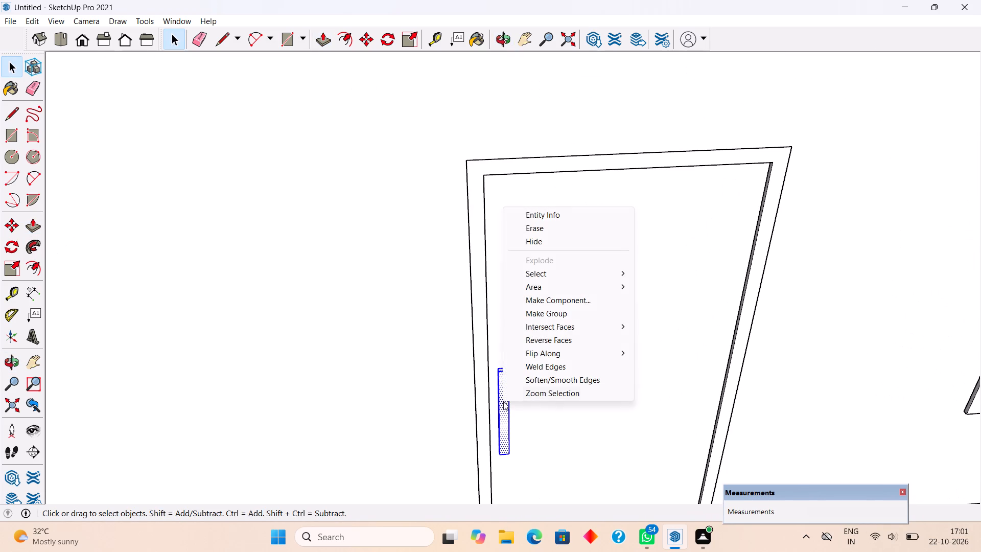
{"action": "left_click", "coordinate": [546, 316]}
{"action": "scroll", "coordinate": [546, 316], "scroll_direction": "down", "scroll_amount": 11}
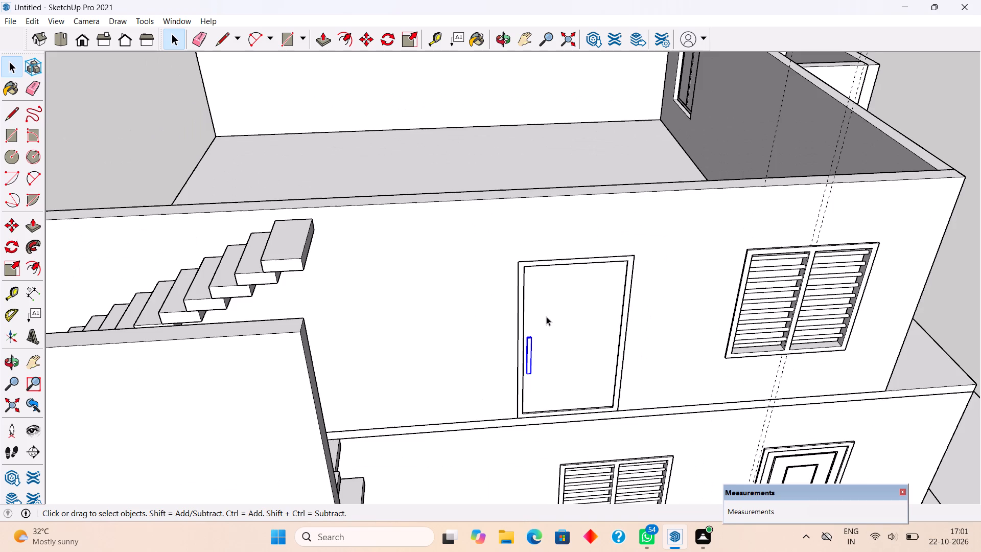
{"action": "scroll", "coordinate": [546, 316], "scroll_direction": "down", "scroll_amount": 5}
{"action": "key", "text": "space"}
{"action": "left_click", "coordinate": [891, 297]}
Examine the finished upper-floor door and handle alongside the house's staircase side and front facade.
{"action": "middle_click_drag", "start_coordinate": [787, 381], "coordinate": [765, 276]}
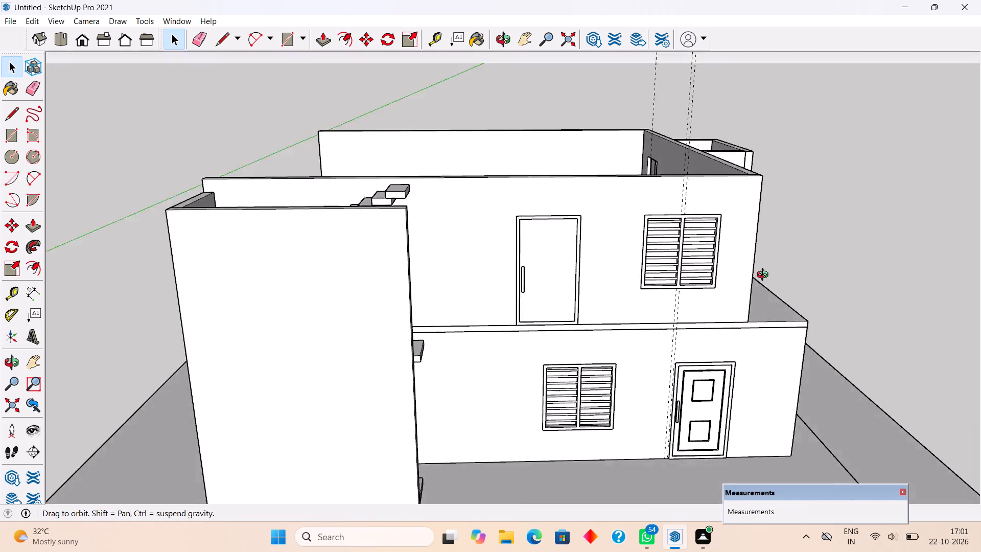
{"action": "middle_click_drag", "start_coordinate": [765, 276], "coordinate": [753, 218]}
{"action": "scroll", "coordinate": [709, 243], "scroll_direction": "up", "scroll_amount": 3}
{"action": "middle_click_drag", "start_coordinate": [687, 249], "coordinate": [515, 263]}
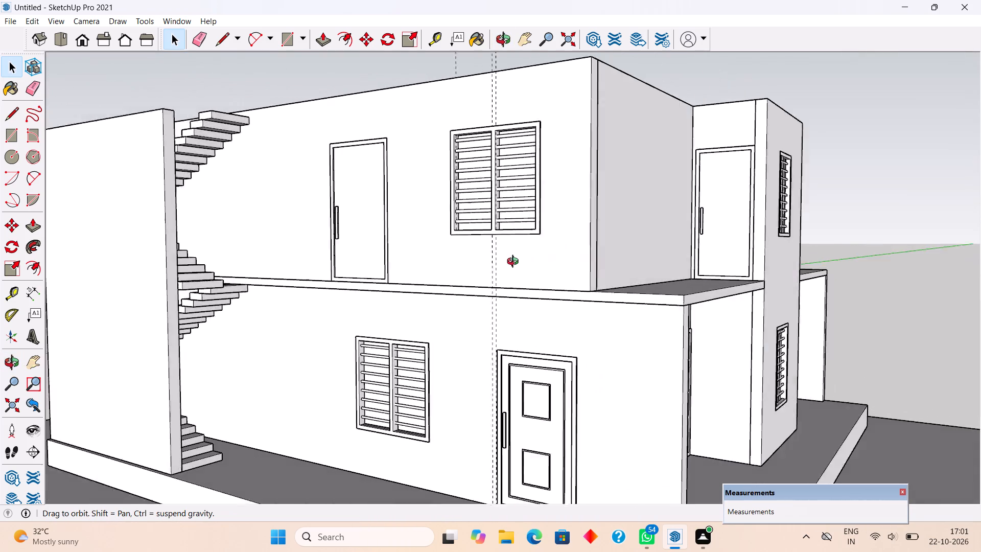
{"action": "middle_click_drag", "start_coordinate": [515, 263], "coordinate": [225, 263]}
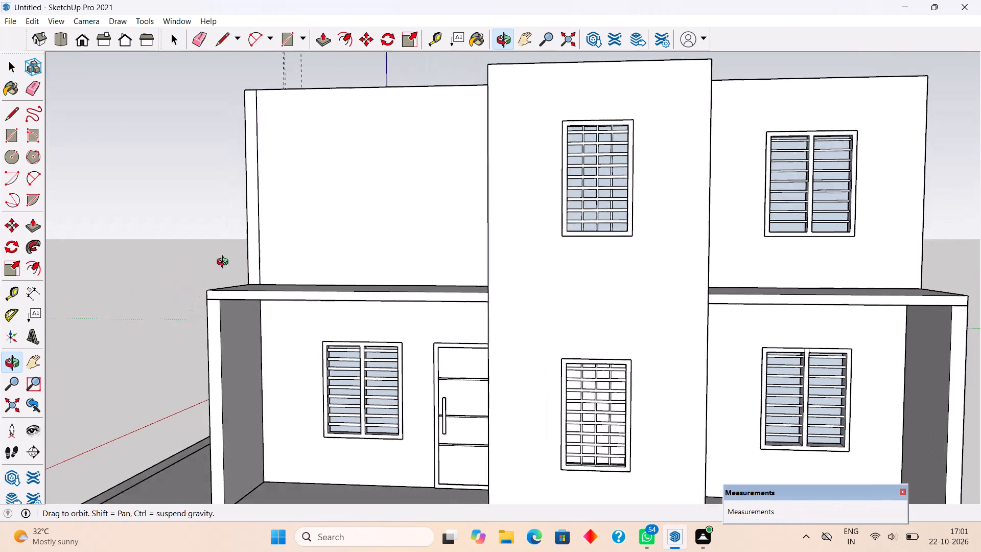
{"action": "middle_click_drag", "start_coordinate": [225, 263], "coordinate": [508, 254]}
{"action": "scroll", "coordinate": [508, 253], "scroll_direction": "down", "scroll_amount": 6}
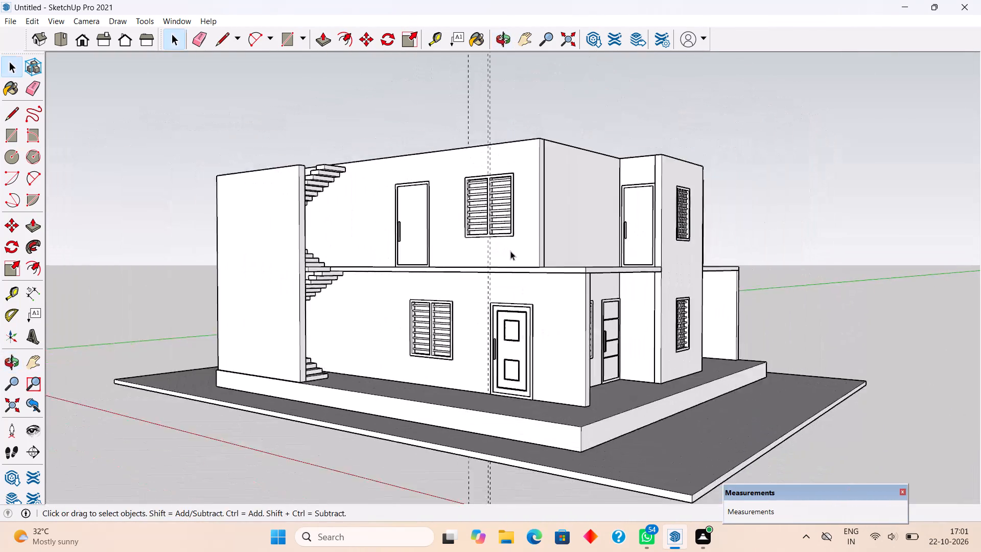
{"action": "scroll", "coordinate": [510, 251], "scroll_direction": "down", "scroll_amount": 2}
{"action": "scroll", "coordinate": [538, 305], "scroll_direction": "down", "scroll_amount": 2}
{"action": "middle_click_drag", "start_coordinate": [459, 289], "coordinate": [460, 341]}
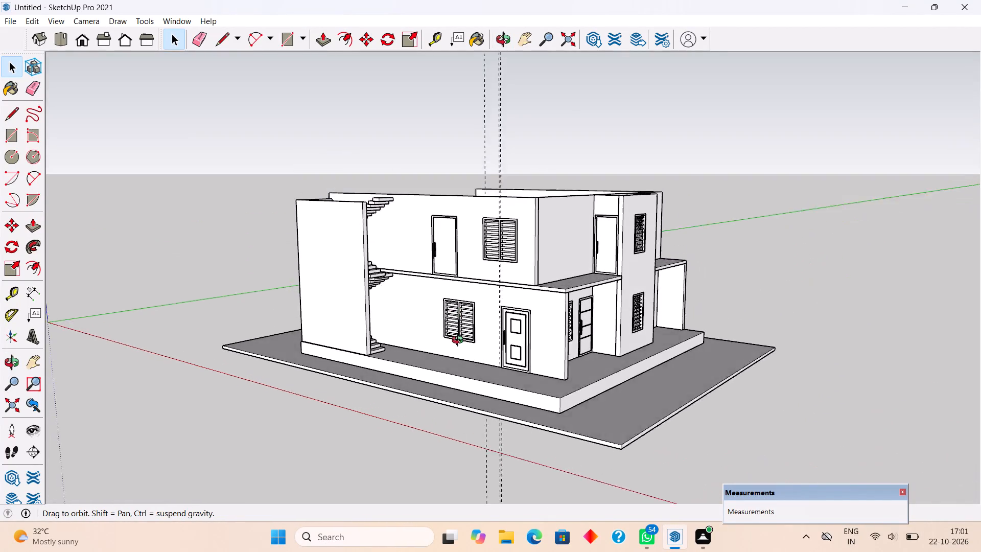
{"action": "middle_click_drag", "start_coordinate": [460, 341], "coordinate": [469, 380]}
{"action": "scroll", "coordinate": [371, 276], "scroll_direction": "up", "scroll_amount": 4}
{"action": "middle_click_drag", "start_coordinate": [631, 325], "coordinate": [633, 325]}
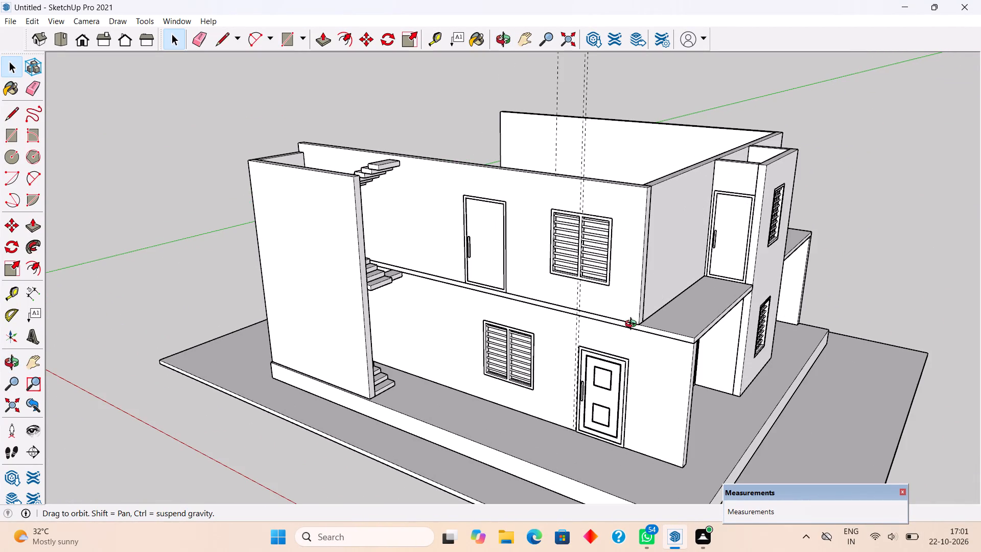
{"action": "middle_click_drag", "start_coordinate": [633, 325], "coordinate": [869, 322]}
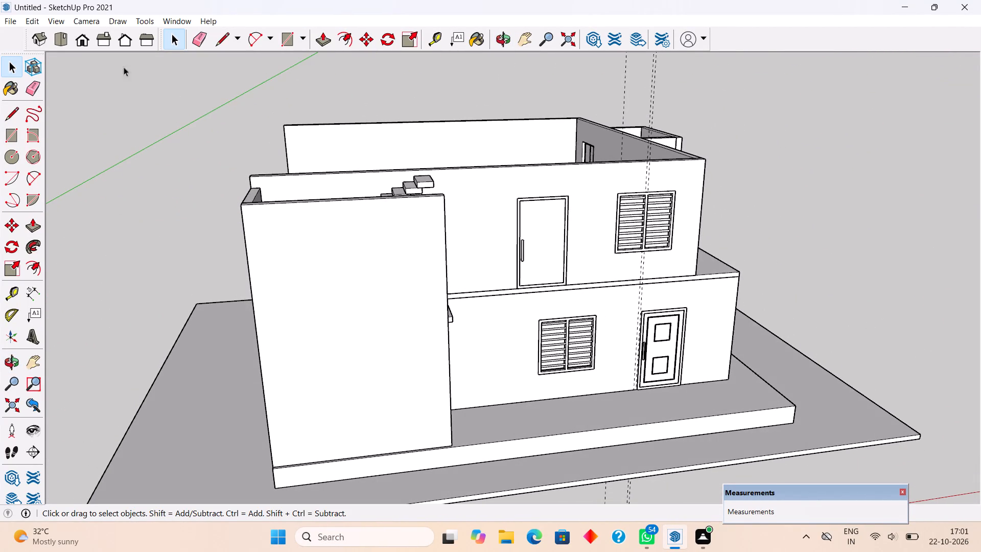
Delete all construction guides from the model.
{"action": "left_click", "coordinate": [32, 17]}
{"action": "left_click", "coordinate": [109, 138]}
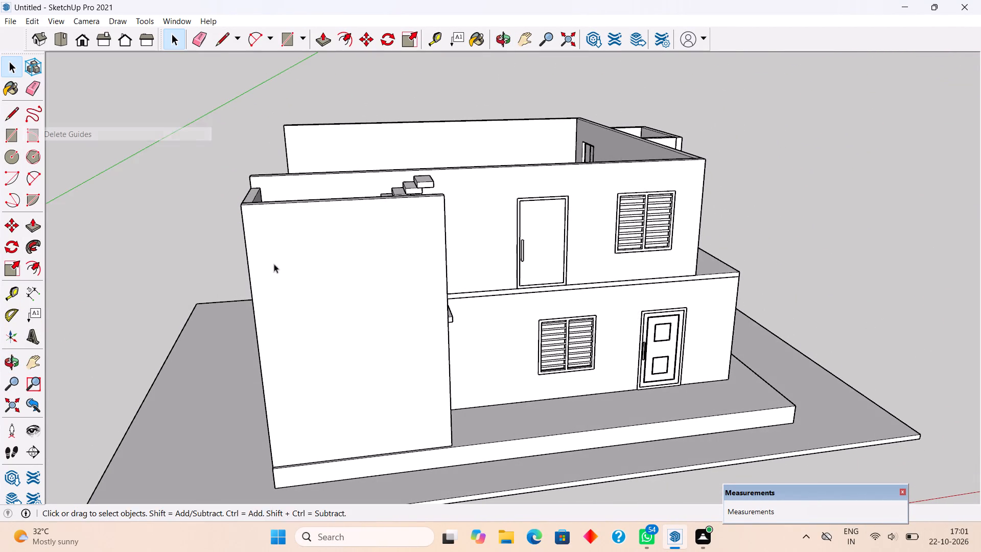
Inspect the exterior of the house from the staircase side, closing in on the stairs and upper-floor door.
{"action": "middle_click_drag", "start_coordinate": [369, 374], "coordinate": [190, 347]}
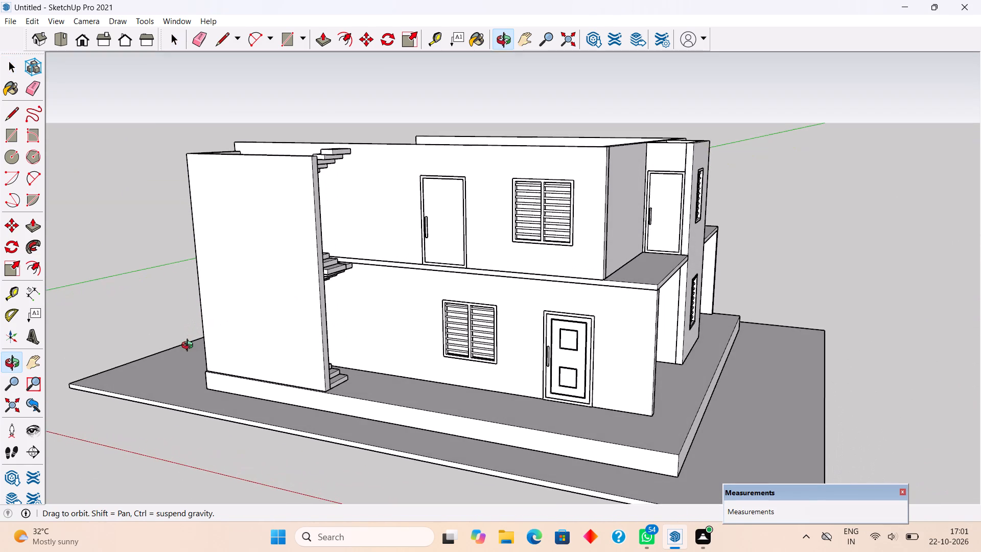
{"action": "middle_click_drag", "start_coordinate": [190, 347], "coordinate": [268, 339]}
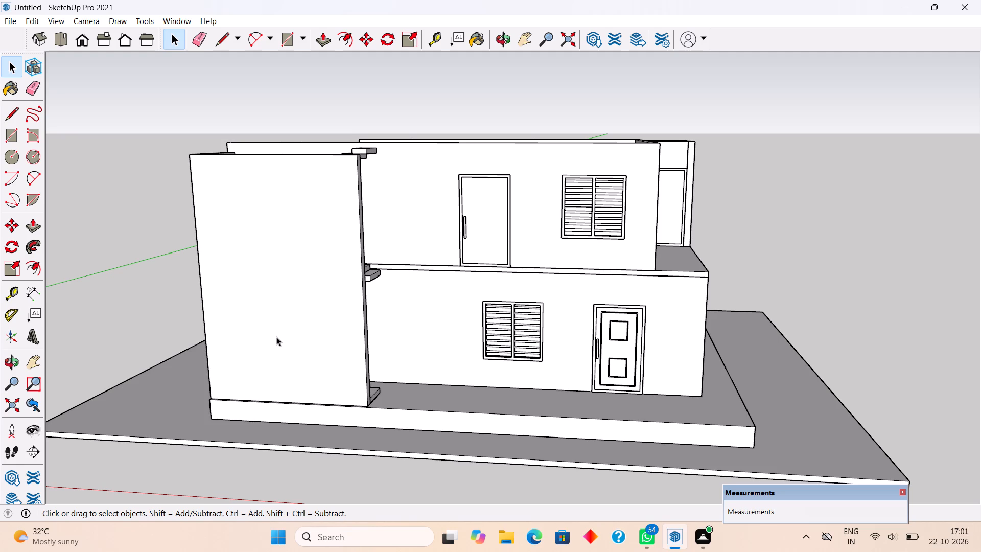
{"action": "scroll", "coordinate": [279, 335], "scroll_direction": "down", "scroll_amount": 5}
{"action": "scroll", "coordinate": [757, 302], "scroll_direction": "down", "scroll_amount": 4}
{"action": "scroll", "coordinate": [691, 336], "scroll_direction": "down", "scroll_amount": 3}
{"action": "middle_click_drag", "start_coordinate": [675, 340], "coordinate": [433, 354]}
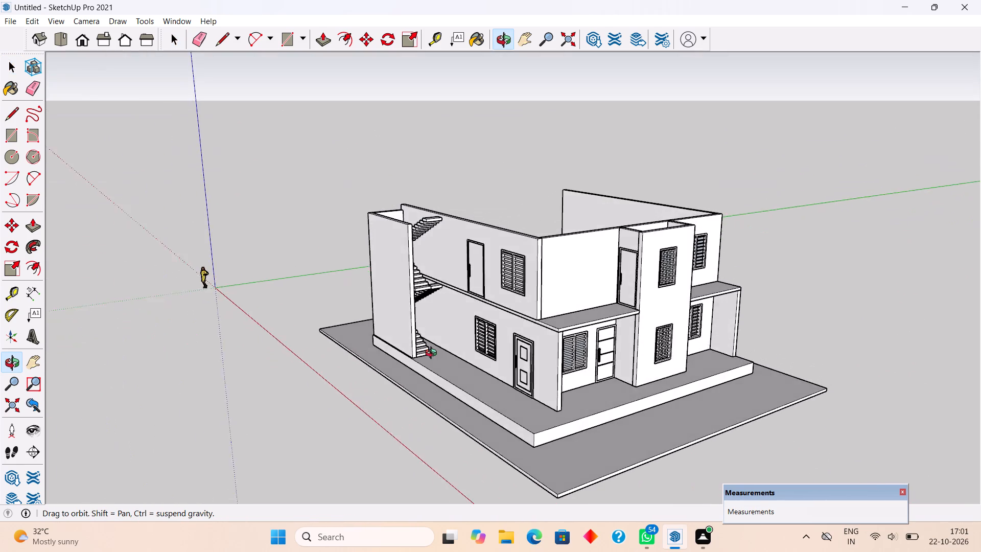
{"action": "middle_click_drag", "start_coordinate": [433, 354], "coordinate": [482, 382]}
{"action": "scroll", "coordinate": [468, 299], "scroll_direction": "up", "scroll_amount": 11}
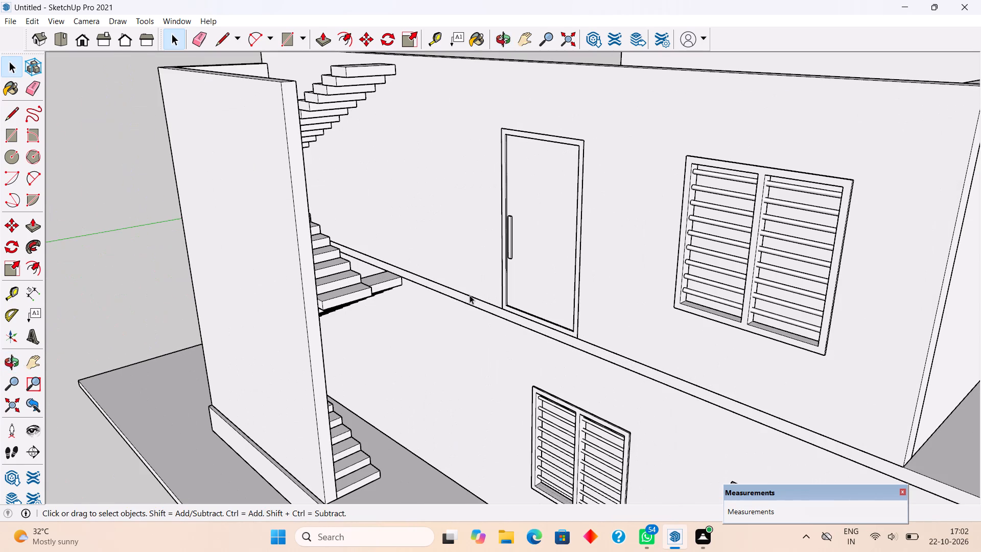
Open the lower-storey wall group to examine where the staircase flights meet the upper-floor level, and close the group.
{"action": "triple_click", "coordinate": [460, 298]}
{"action": "middle_click_drag", "start_coordinate": [424, 309], "coordinate": [589, 245]}
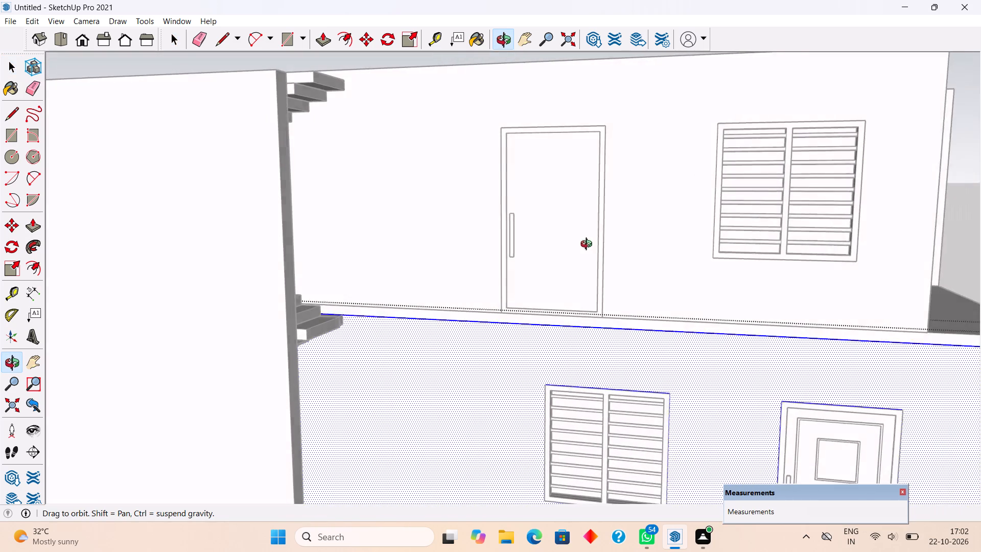
{"action": "middle_click_drag", "start_coordinate": [589, 245], "coordinate": [592, 243]}
{"action": "scroll", "coordinate": [413, 314], "scroll_direction": "up", "scroll_amount": 4}
{"action": "middle_click_drag", "start_coordinate": [367, 304], "coordinate": [442, 364]}
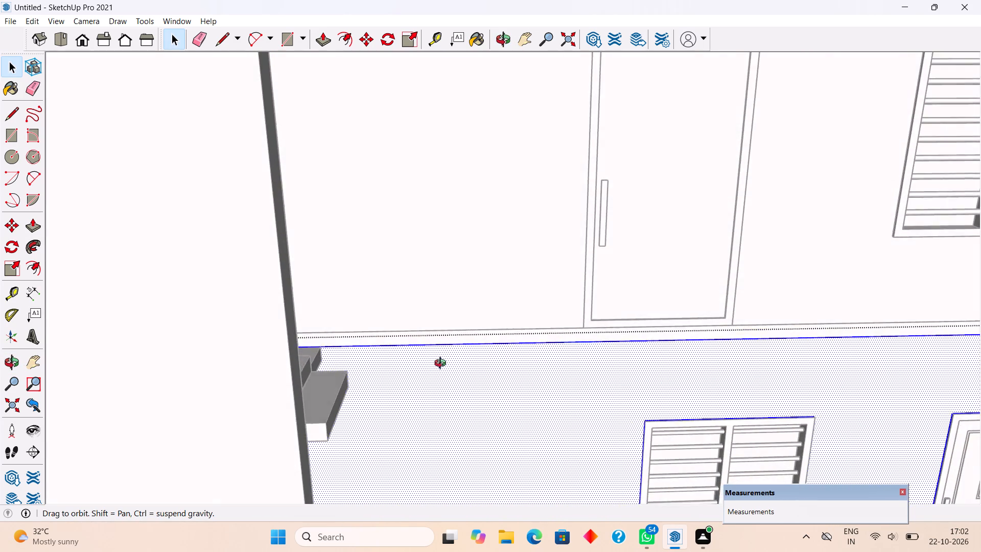
{"action": "middle_click_drag", "start_coordinate": [442, 364], "coordinate": [166, 272]}
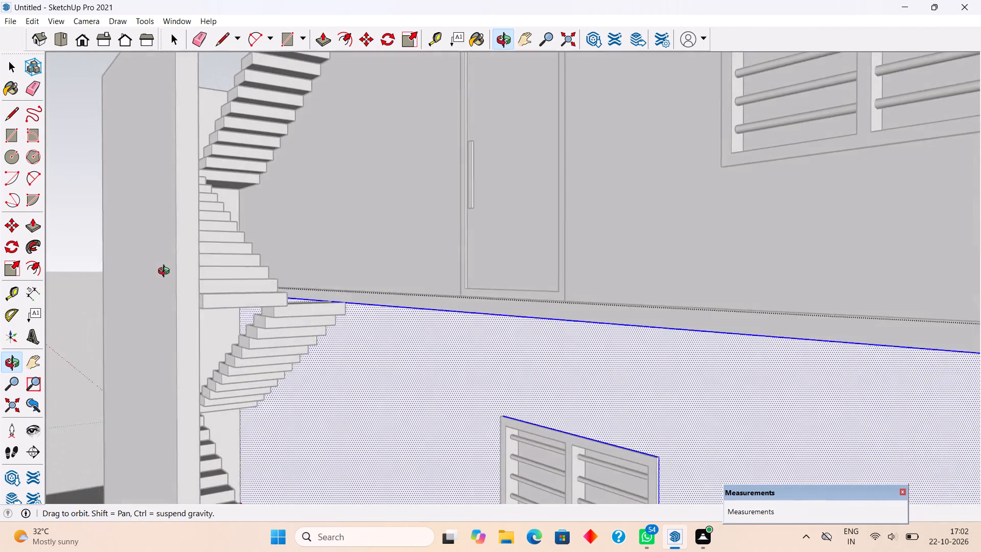
{"action": "middle_click_drag", "start_coordinate": [166, 272], "coordinate": [188, 535]}
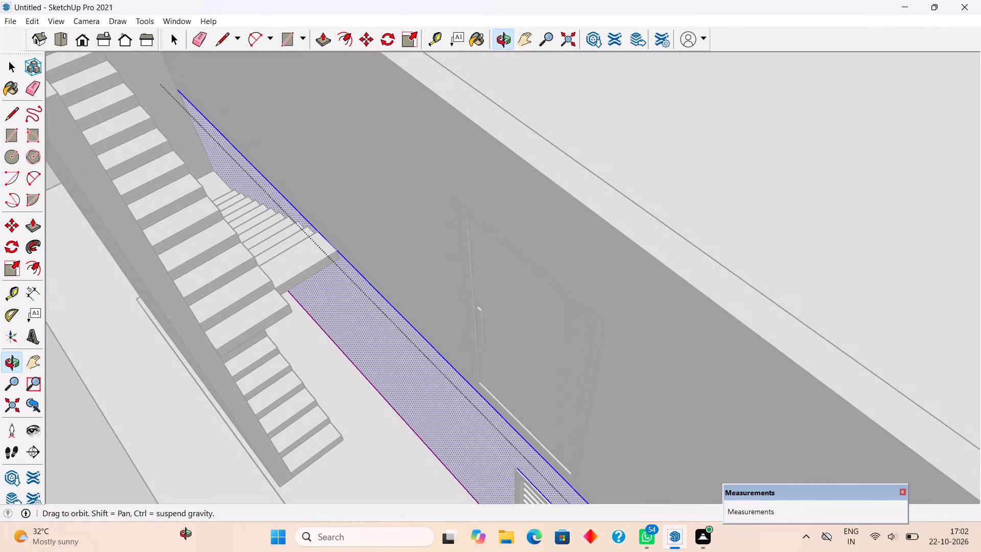
{"action": "middle_click_drag", "start_coordinate": [188, 535], "coordinate": [188, 536]}
{"action": "scroll", "coordinate": [271, 299], "scroll_direction": "up", "scroll_amount": 5}
{"action": "scroll", "coordinate": [271, 299], "scroll_direction": "down", "scroll_amount": 5}
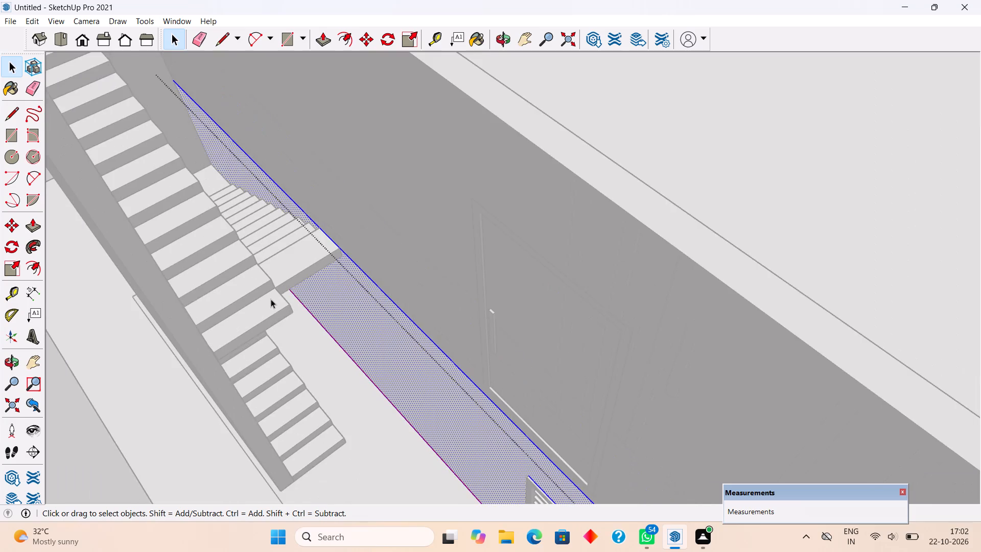
{"action": "scroll", "coordinate": [271, 299], "scroll_direction": "down", "scroll_amount": 10}
{"action": "left_click", "coordinate": [132, 406]}
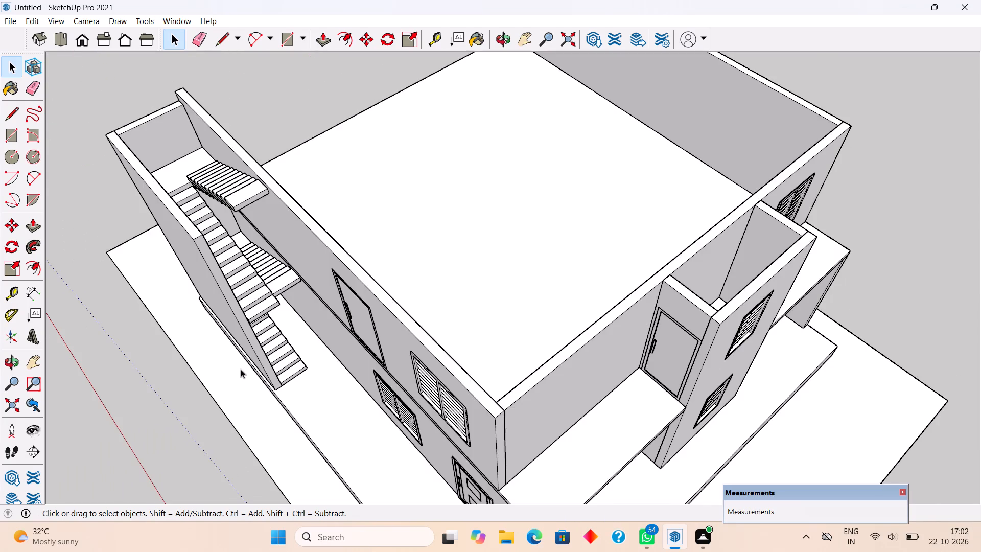
Examine the front facade with its barred windows, porch walls and base slabs, and the blank side wall opposite the staircase.
{"action": "middle_click_drag", "start_coordinate": [351, 336], "coordinate": [400, 160]}
{"action": "scroll", "coordinate": [400, 160], "scroll_direction": "down", "scroll_amount": 5}
{"action": "middle_click_drag", "start_coordinate": [445, 275], "coordinate": [434, 299]}
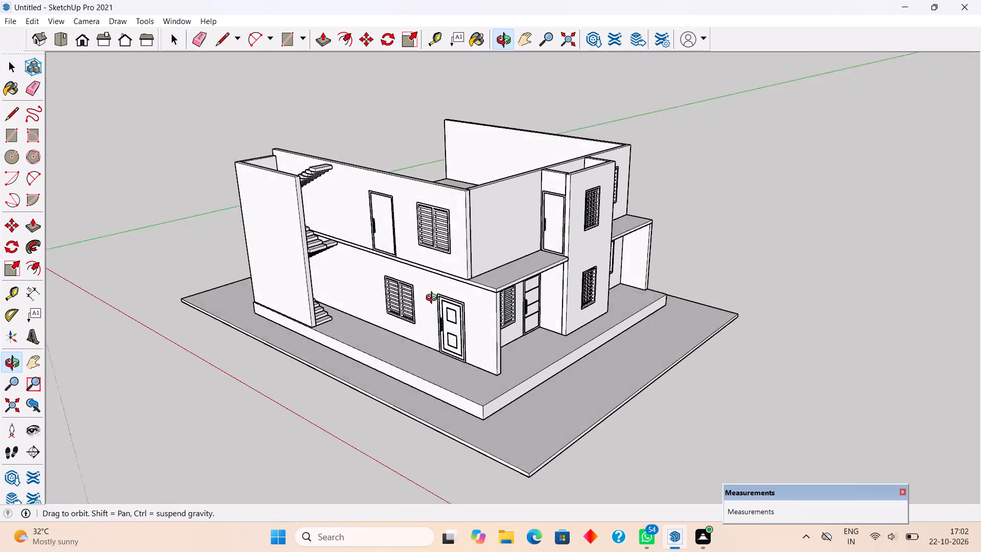
{"action": "middle_click_drag", "start_coordinate": [434, 299], "coordinate": [219, 290]}
{"action": "middle_click_drag", "start_coordinate": [559, 279], "coordinate": [491, 285]}
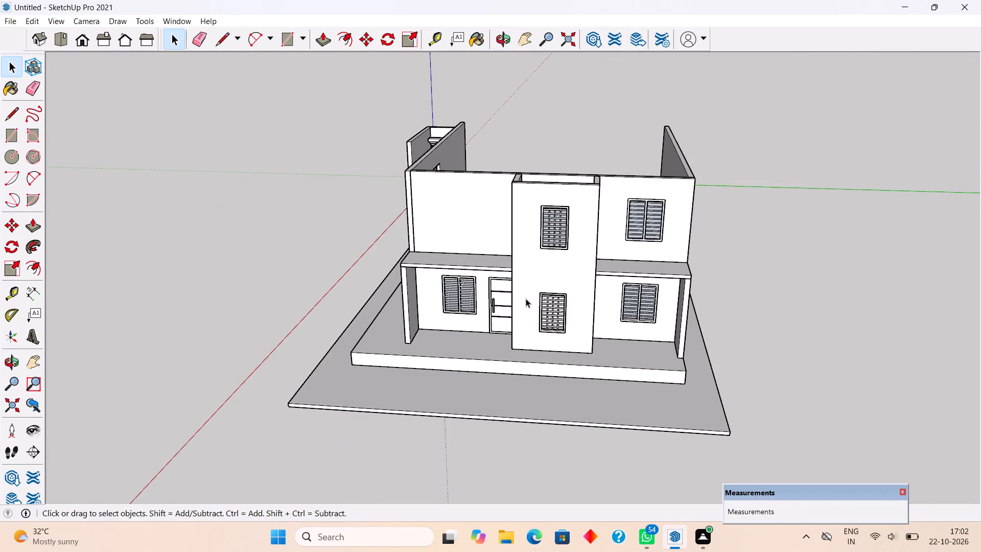
{"action": "middle_click_drag", "start_coordinate": [527, 294], "coordinate": [554, 247]}
{"action": "scroll", "coordinate": [556, 247], "scroll_direction": "up", "scroll_amount": 2}
{"action": "middle_click_drag", "start_coordinate": [527, 272], "coordinate": [570, 306]}
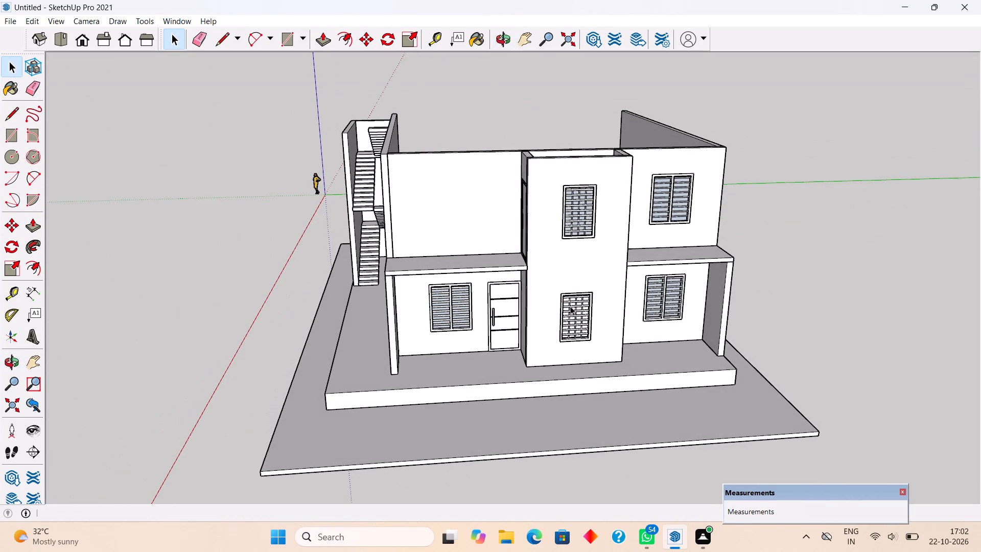
{"action": "scroll", "coordinate": [570, 306], "scroll_direction": "up", "scroll_amount": 1}
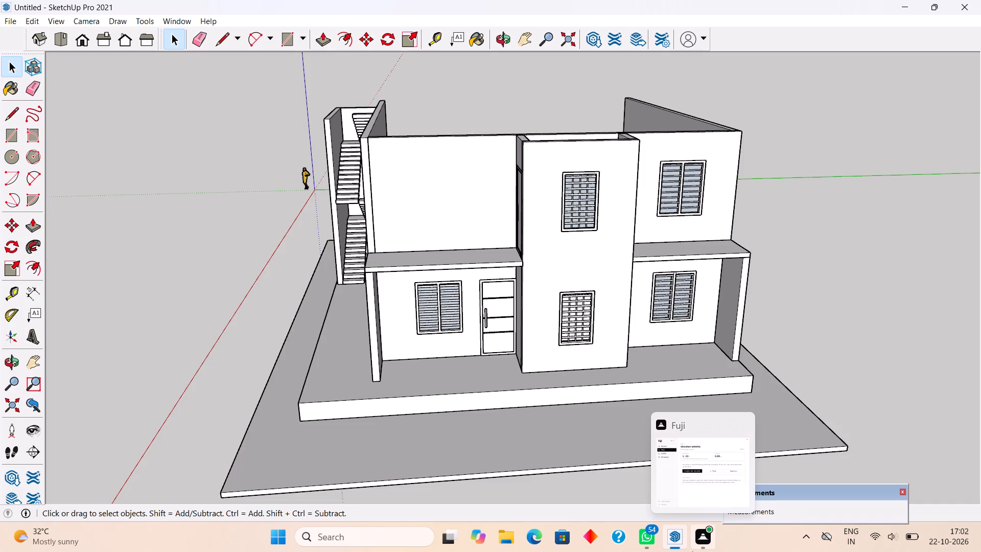
{"action": "scroll", "coordinate": [375, 135], "scroll_direction": "down", "scroll_amount": 4}
{"action": "scroll", "coordinate": [566, 236], "scroll_direction": "down", "scroll_amount": 2}
{"action": "scroll", "coordinate": [599, 316], "scroll_direction": "up", "scroll_amount": 3}
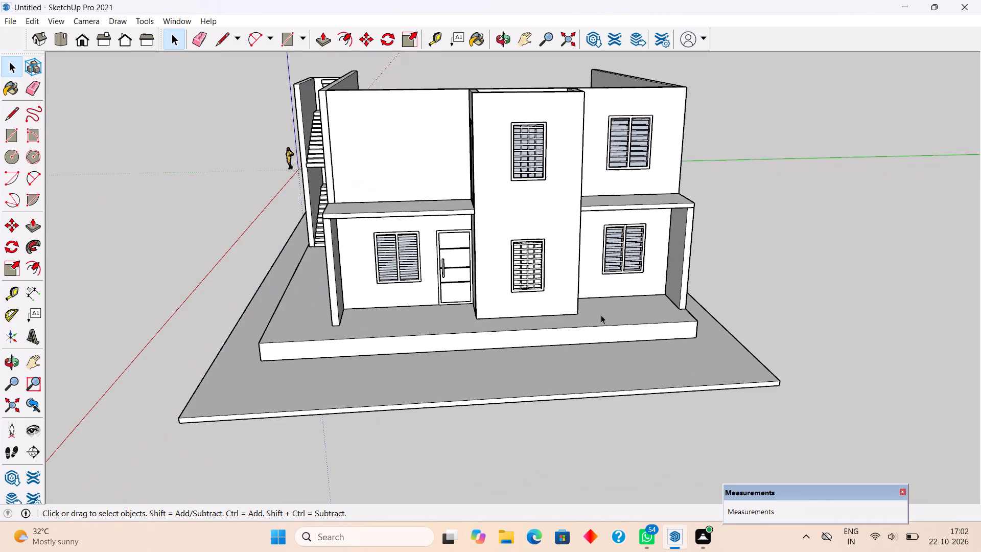
{"action": "middle_click_drag", "start_coordinate": [727, 365], "coordinate": [701, 284]}
{"action": "scroll", "coordinate": [615, 202], "scroll_direction": "up", "scroll_amount": 3}
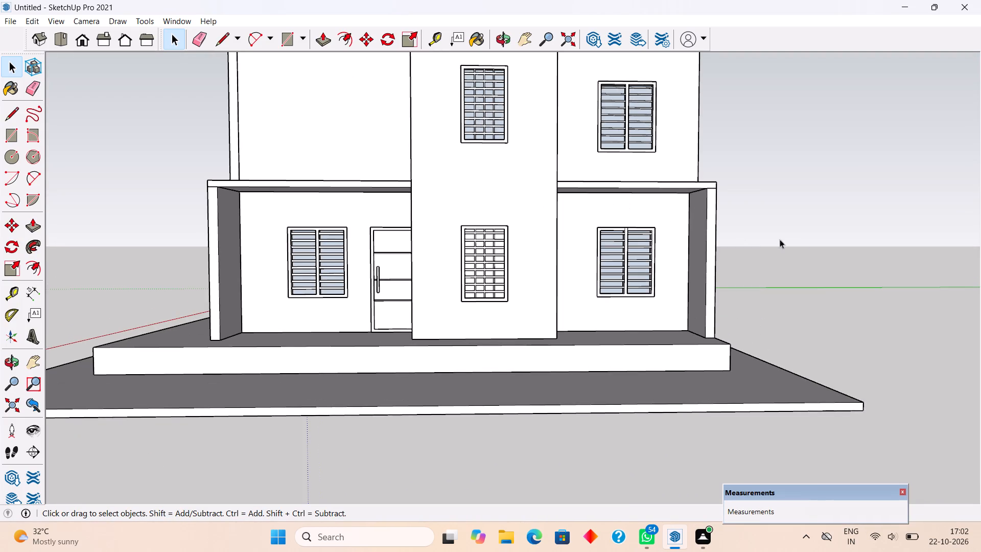
{"action": "middle_click_drag", "start_coordinate": [483, 232], "coordinate": [297, 254]}
{"action": "scroll", "coordinate": [402, 237], "scroll_direction": "down", "scroll_amount": 1}
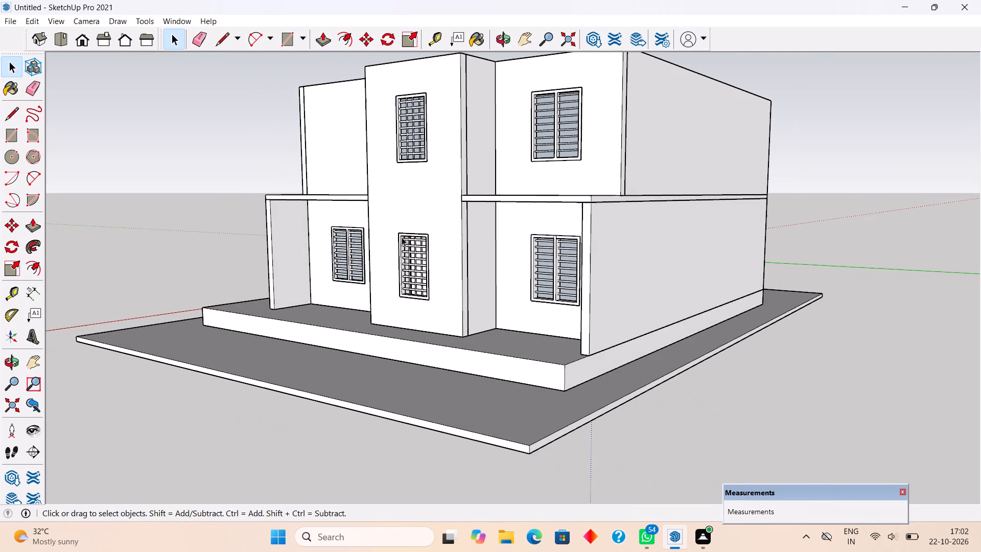
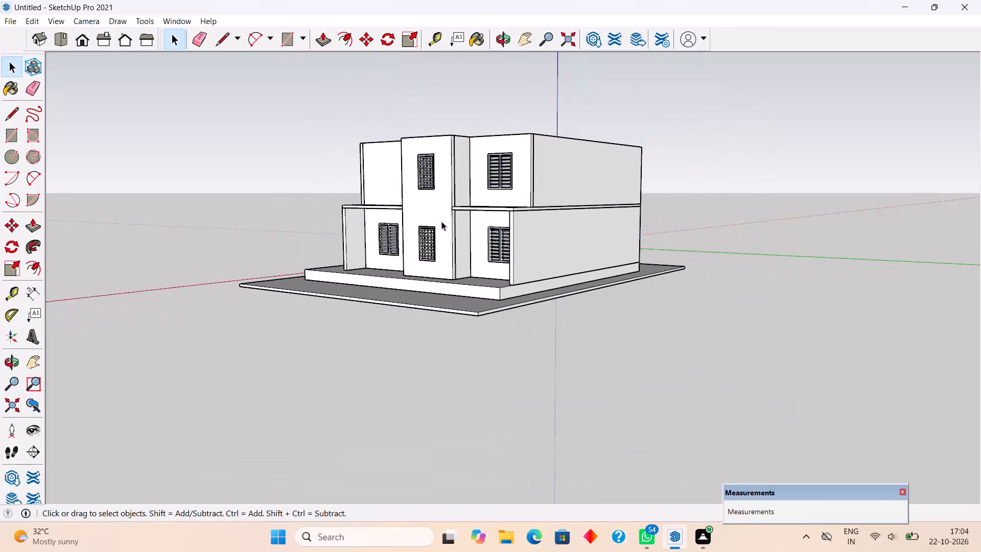
Examine the front facade from low and raised viewpoints, covering both storeys, the barred windows and the two porches.
{"action": "scroll", "coordinate": [441, 222], "scroll_direction": "up", "scroll_amount": 3}
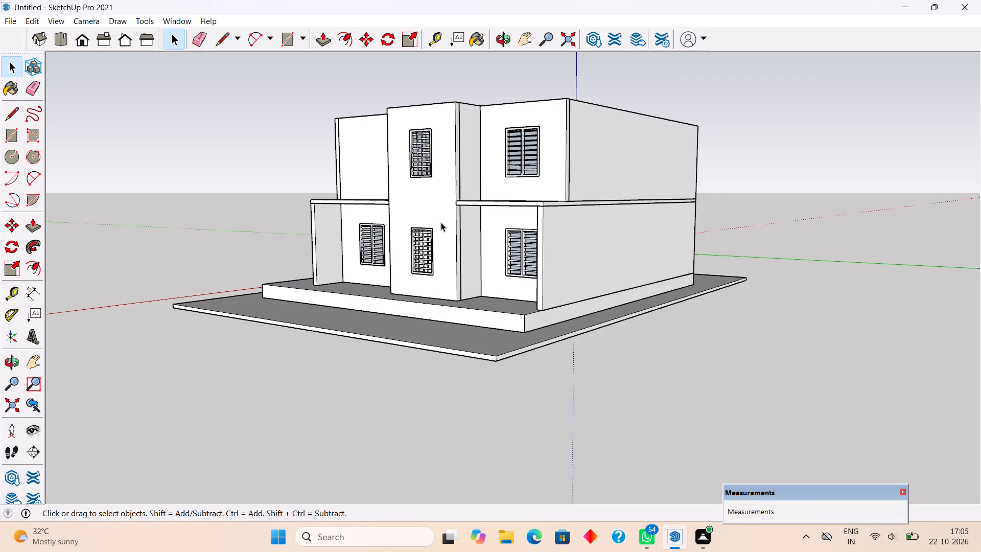
{"action": "scroll", "coordinate": [441, 222], "scroll_direction": "down", "scroll_amount": 2}
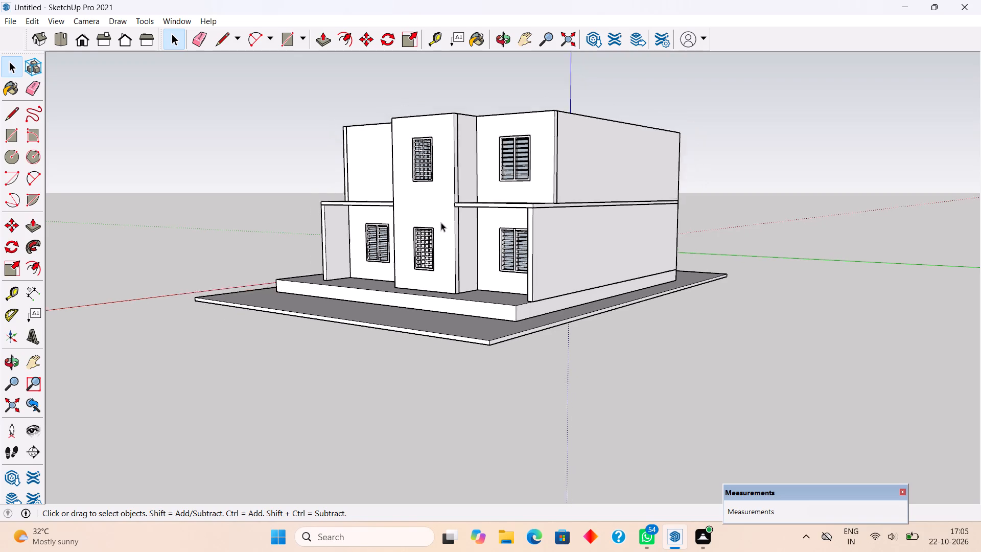
{"action": "scroll", "coordinate": [441, 222], "scroll_direction": "down", "scroll_amount": 3}
{"action": "scroll", "coordinate": [441, 222], "scroll_direction": "up", "scroll_amount": 8}
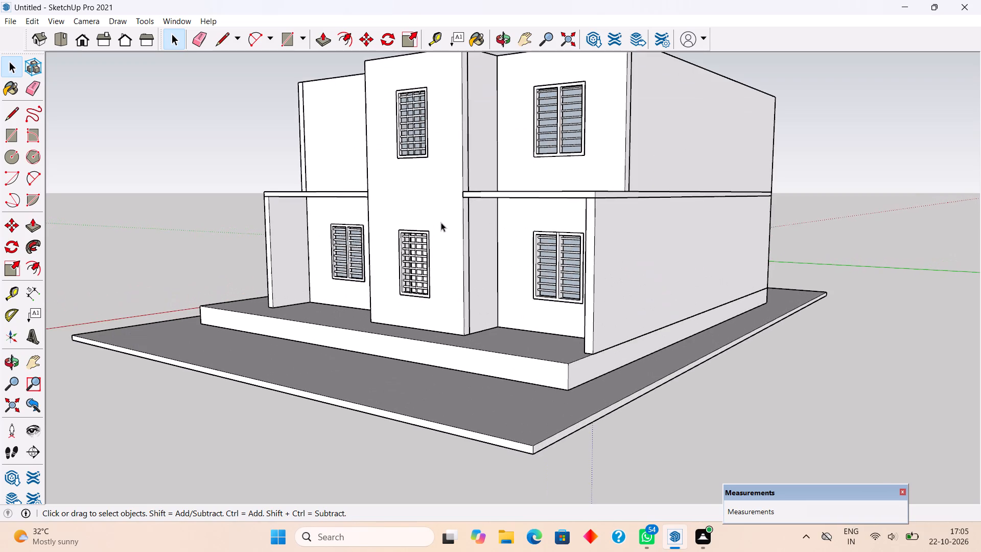
{"action": "middle_click_drag", "start_coordinate": [441, 222], "coordinate": [669, 330]}
{"action": "scroll", "coordinate": [669, 330], "scroll_direction": "down", "scroll_amount": 2}
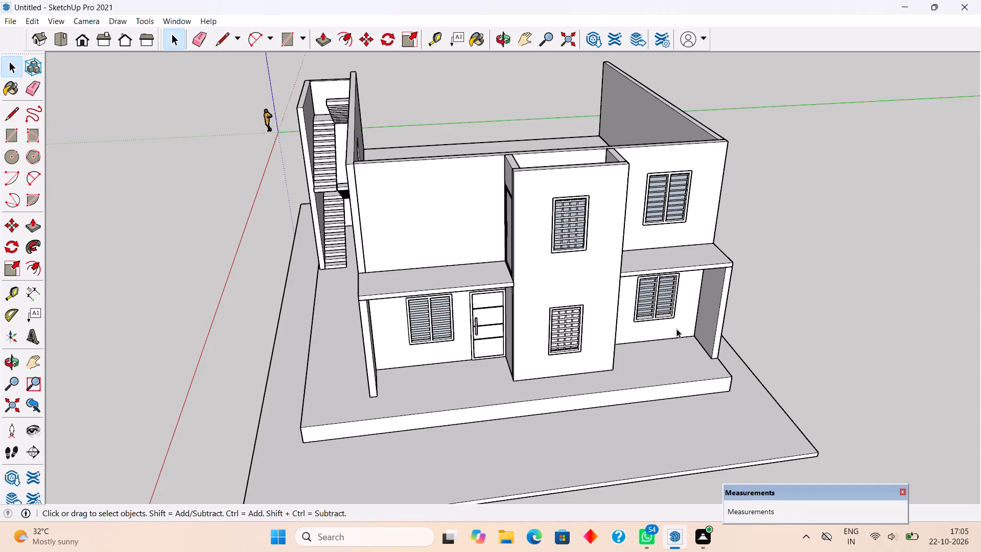
{"action": "scroll", "coordinate": [676, 329], "scroll_direction": "down", "scroll_amount": 5}
{"action": "middle_click_drag", "start_coordinate": [645, 215], "coordinate": [601, 116]}
{"action": "scroll", "coordinate": [601, 116], "scroll_direction": "up", "scroll_amount": 2}
{"action": "scroll", "coordinate": [680, 343], "scroll_direction": "up", "scroll_amount": 4}
{"action": "middle_click_drag", "start_coordinate": [666, 319], "coordinate": [617, 240]}
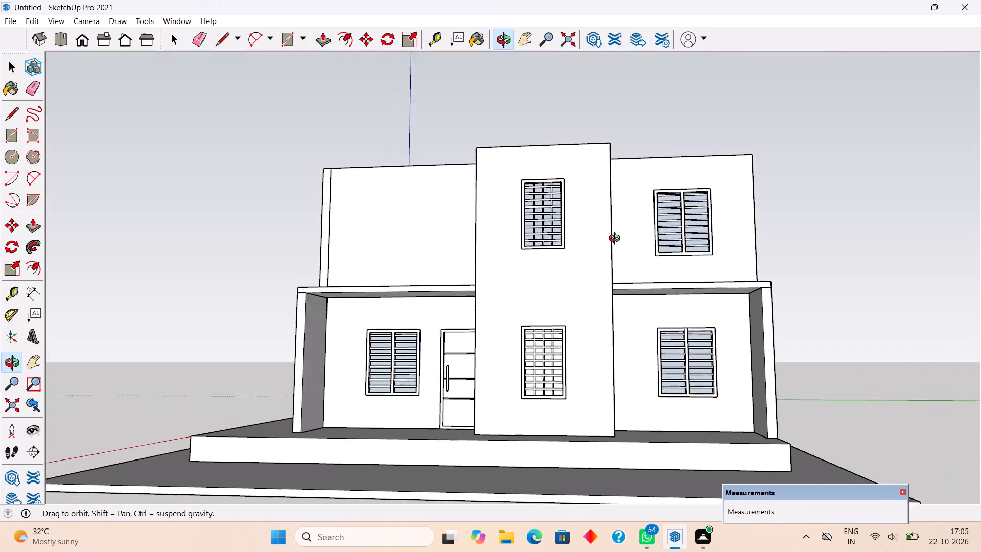
{"action": "middle_click_drag", "start_coordinate": [617, 240], "coordinate": [595, 242]}
{"action": "scroll", "coordinate": [595, 242], "scroll_direction": "up", "scroll_amount": 2}
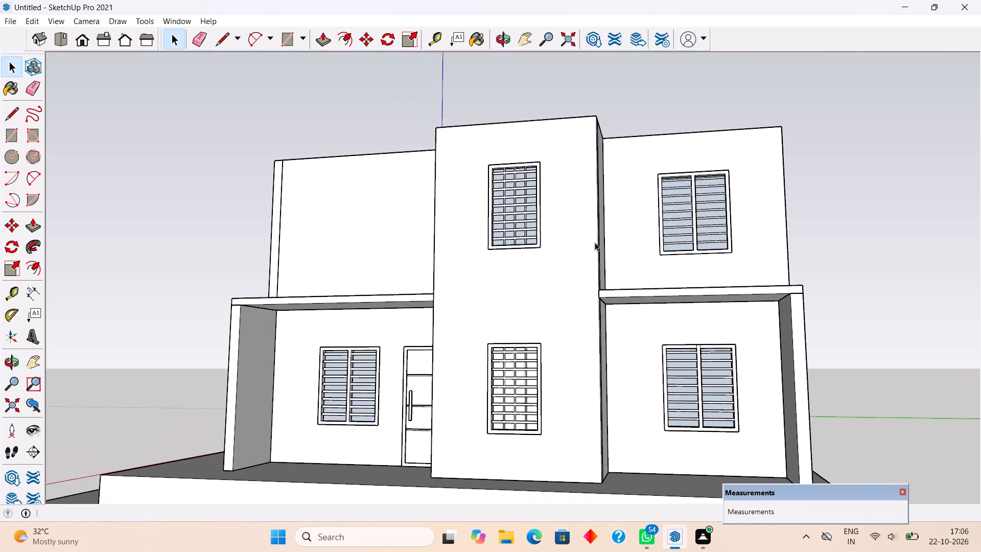
{"action": "middle_click_drag", "start_coordinate": [598, 258], "coordinate": [698, 379]}
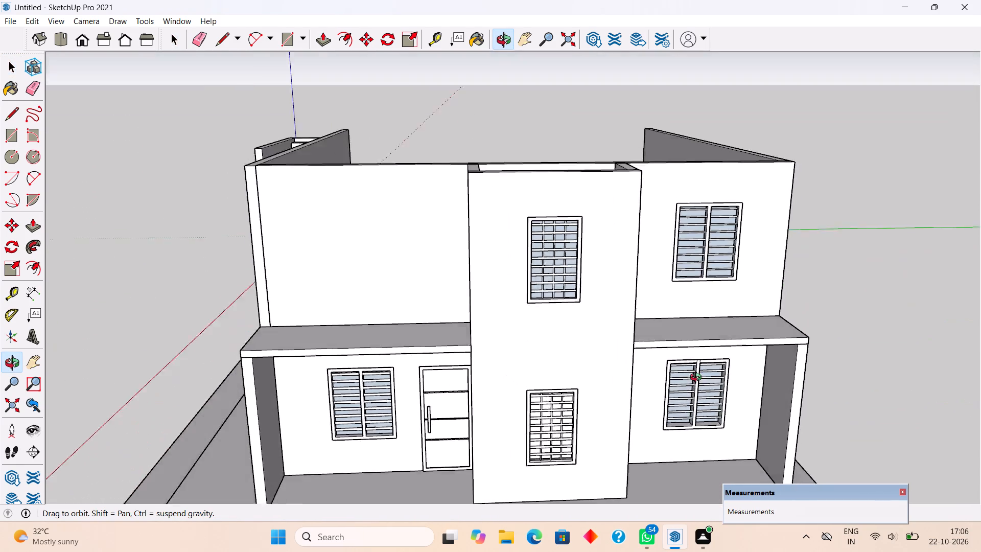
Examine the staircase side of the house, covering the doors, louvred windows, stair wall and open upper floor.
{"action": "middle_click_drag", "start_coordinate": [698, 379], "coordinate": [828, 375]}
{"action": "middle_click_drag", "start_coordinate": [329, 356], "coordinate": [512, 323]}
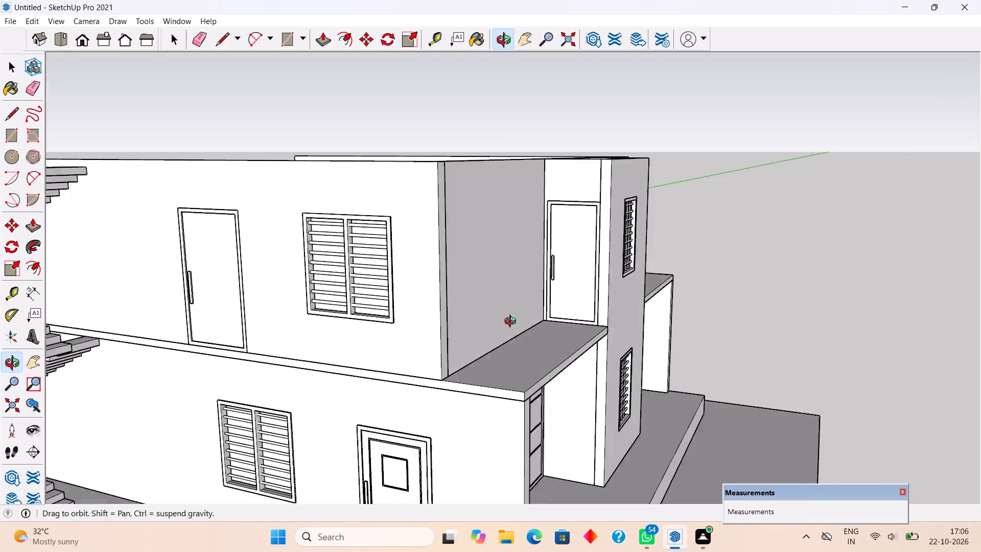
{"action": "middle_click_drag", "start_coordinate": [512, 323], "coordinate": [652, 294]}
{"action": "scroll", "coordinate": [344, 275], "scroll_direction": "down", "scroll_amount": 3}
{"action": "middle_click_drag", "start_coordinate": [342, 340], "coordinate": [392, 367]}
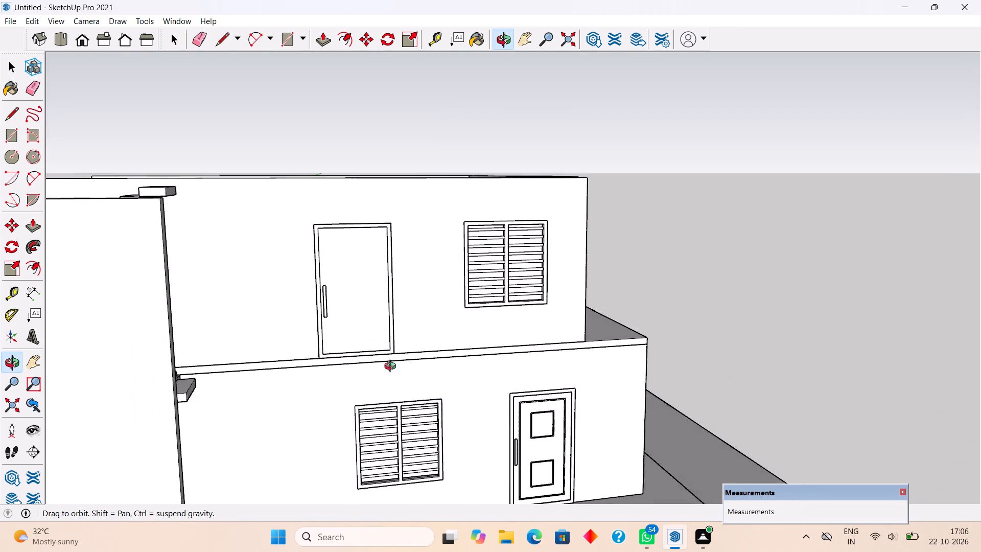
{"action": "middle_click_drag", "start_coordinate": [392, 367], "coordinate": [432, 346]}
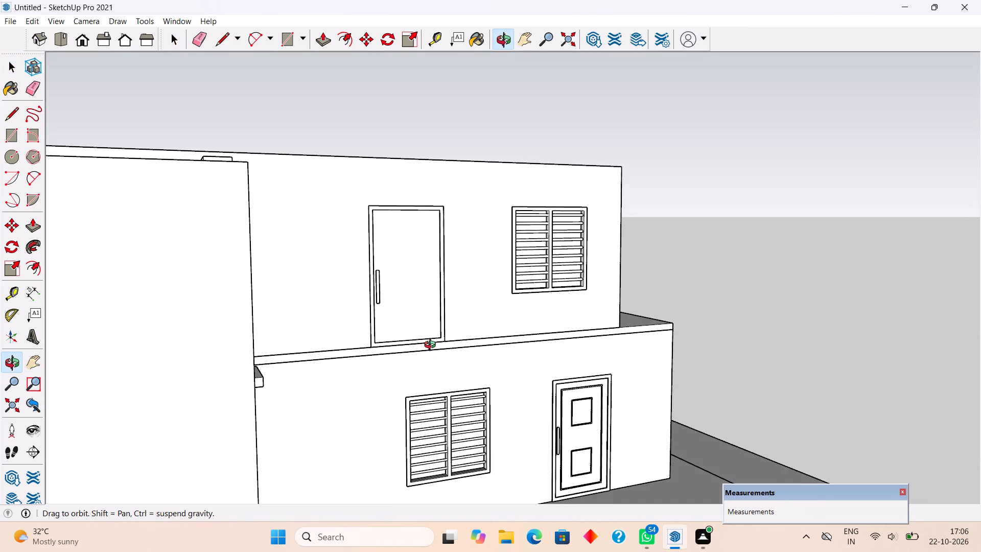
{"action": "middle_click_drag", "start_coordinate": [432, 346], "coordinate": [491, 367]}
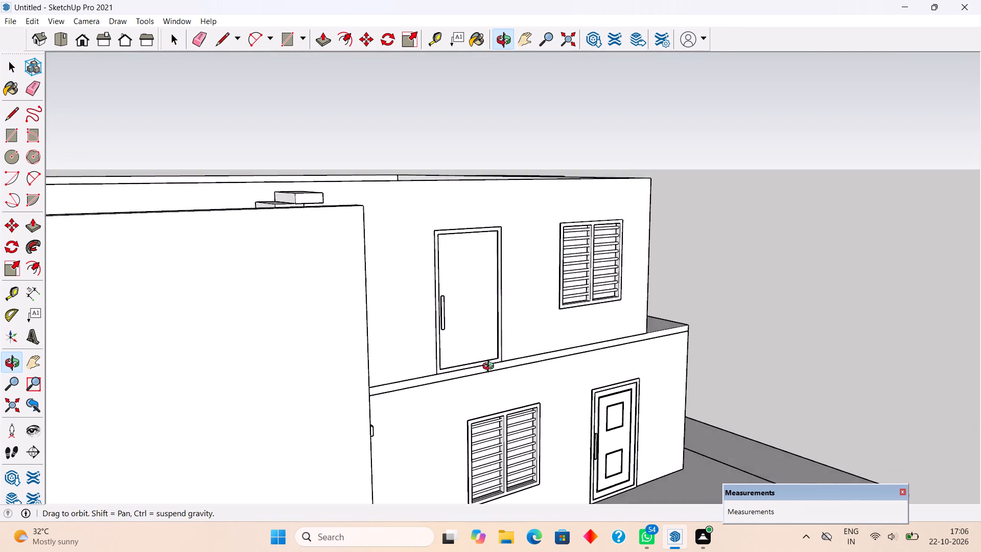
{"action": "middle_click_drag", "start_coordinate": [491, 367], "coordinate": [619, 359]}
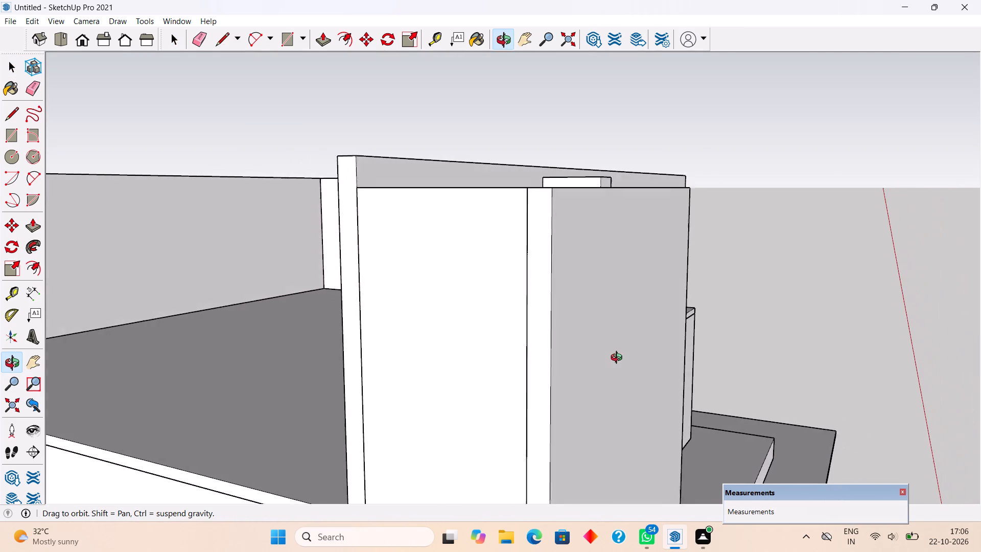
{"action": "middle_click_drag", "start_coordinate": [619, 359], "coordinate": [469, 339]}
{"action": "scroll", "coordinate": [469, 339], "scroll_direction": "down", "scroll_amount": 8}
{"action": "middle_click_drag", "start_coordinate": [460, 328], "coordinate": [347, 346]}
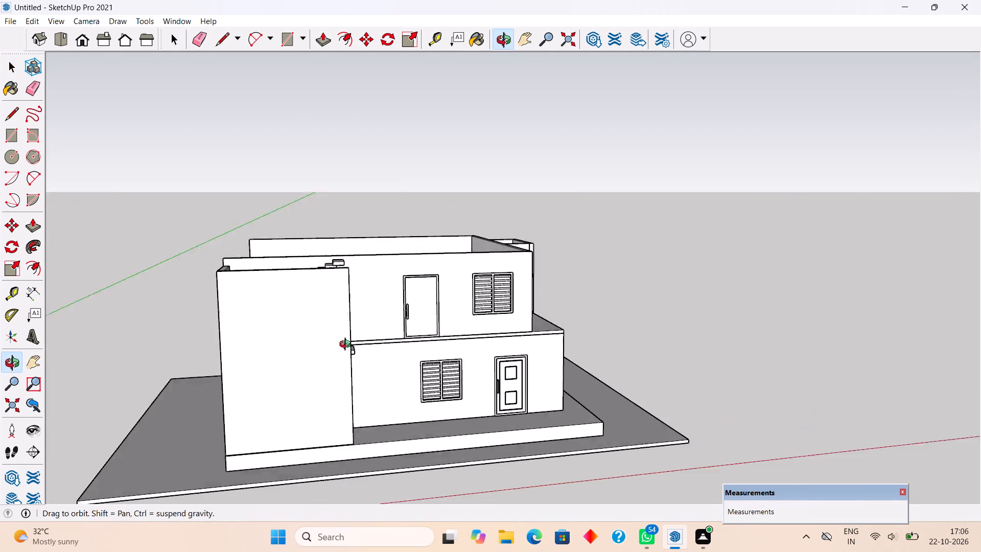
{"action": "middle_click_drag", "start_coordinate": [347, 346], "coordinate": [335, 343]}
{"action": "scroll", "coordinate": [335, 343], "scroll_direction": "up", "scroll_amount": 12}
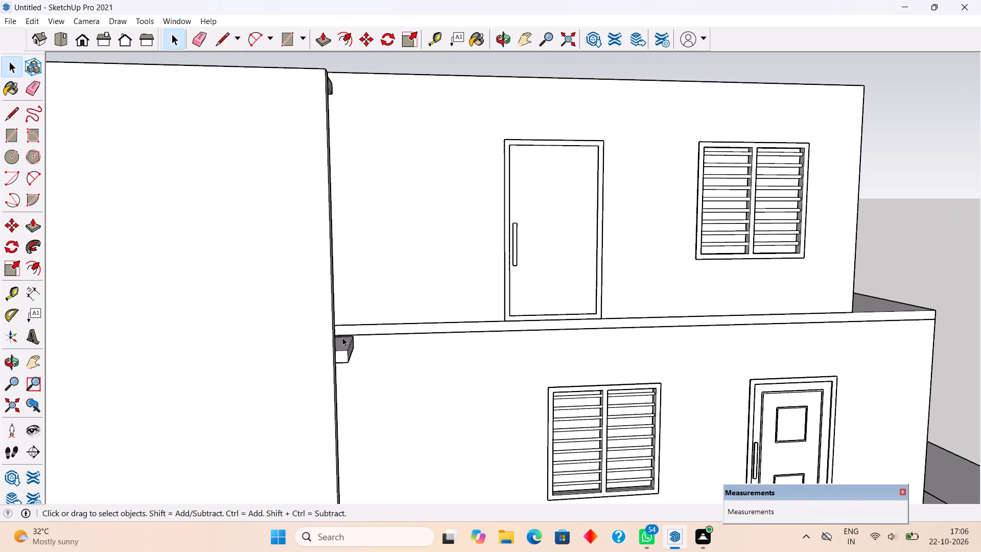
{"action": "scroll", "coordinate": [343, 337], "scroll_direction": "down", "scroll_amount": 4}
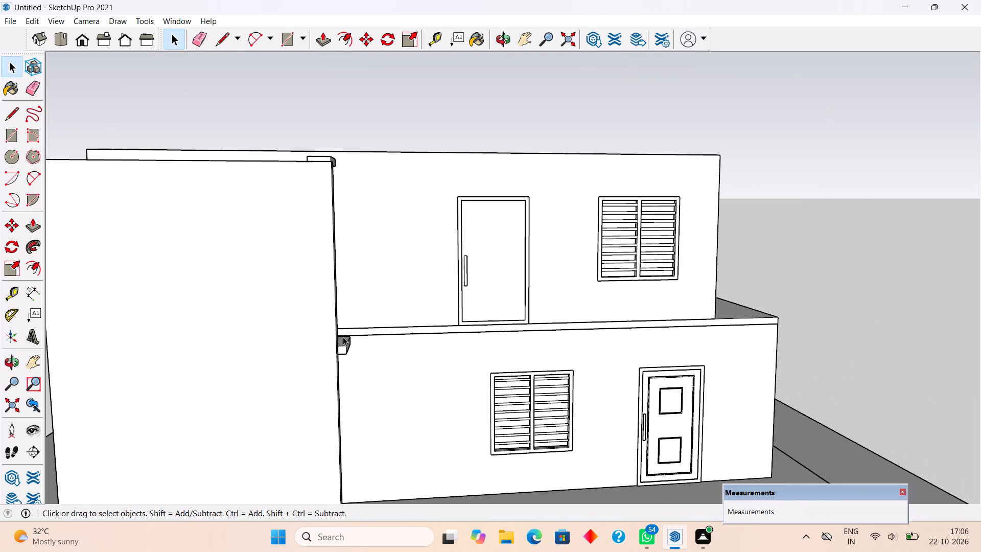
{"action": "scroll", "coordinate": [343, 337], "scroll_direction": "down", "scroll_amount": 4}
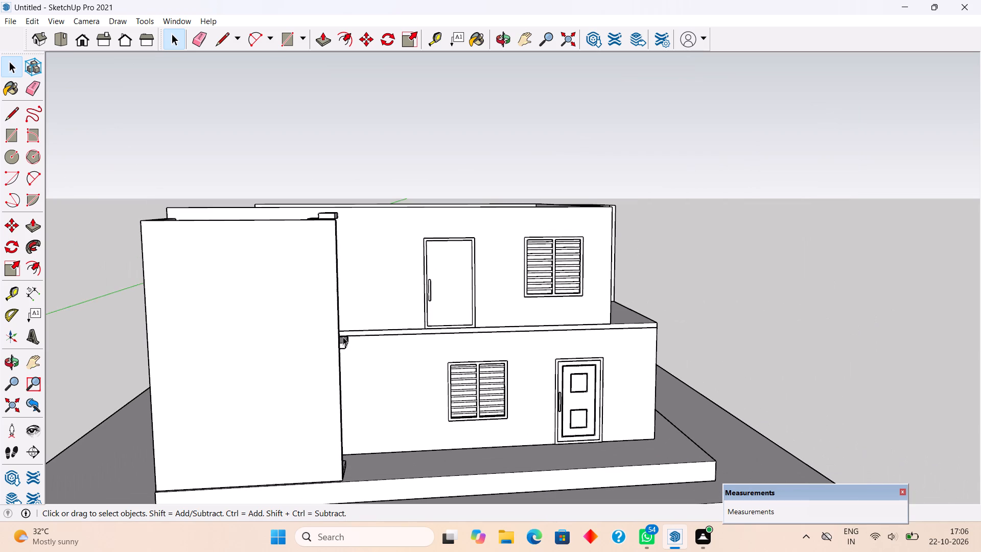
{"action": "middle_click_drag", "start_coordinate": [405, 265], "coordinate": [324, 382]}
{"action": "scroll", "coordinate": [313, 250], "scroll_direction": "up", "scroll_amount": 3}
{"action": "scroll", "coordinate": [313, 250], "scroll_direction": "down", "scroll_amount": 3}
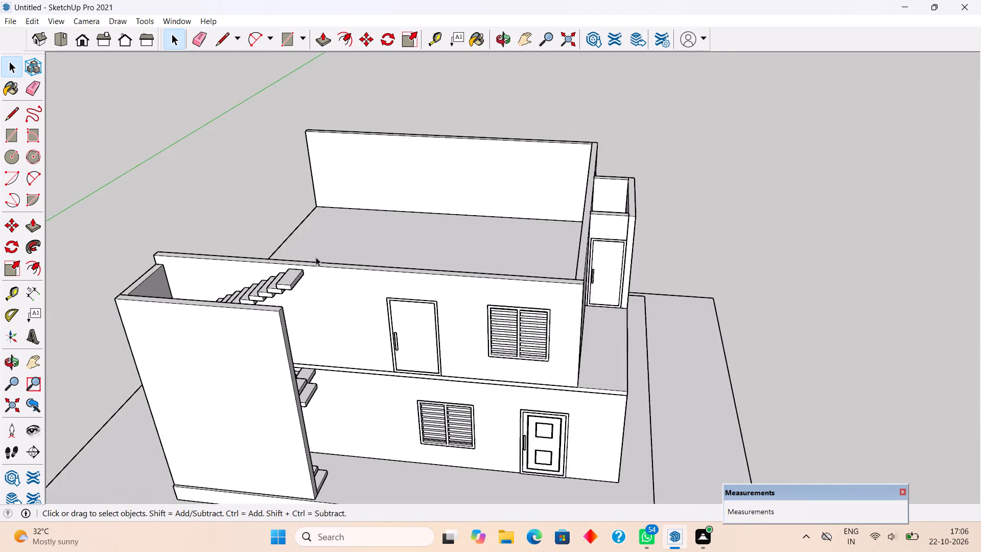
{"action": "scroll", "coordinate": [316, 257], "scroll_direction": "down", "scroll_amount": 5}
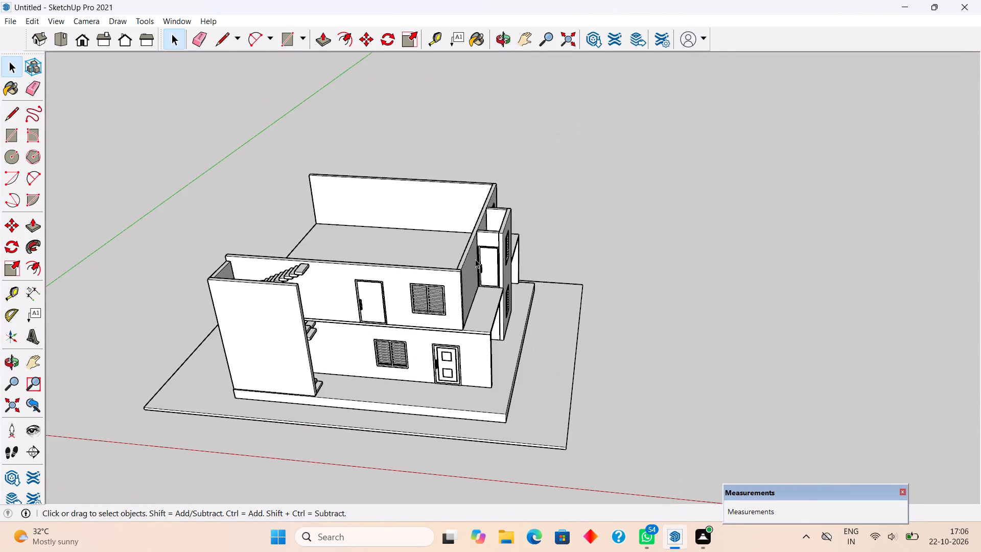
Open the upper-floor slab group at the front porch corner beside the blank side wall to examine it, and close the group.
{"action": "middle_click_drag", "start_coordinate": [539, 271], "coordinate": [215, 228]}
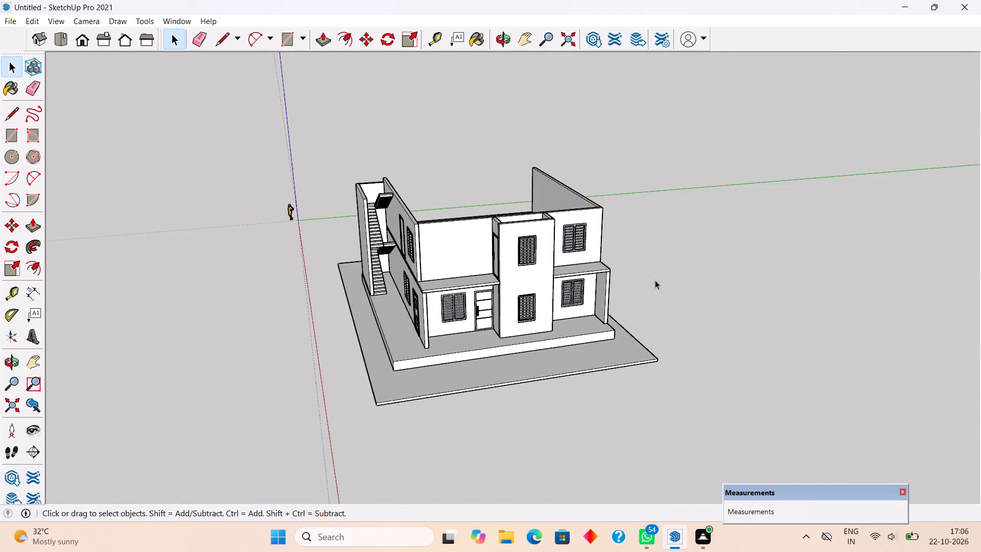
{"action": "middle_click_drag", "start_coordinate": [655, 280], "coordinate": [521, 267]}
{"action": "scroll", "coordinate": [576, 253], "scroll_direction": "up", "scroll_amount": 4}
{"action": "middle_click_drag", "start_coordinate": [603, 254], "coordinate": [601, 327]}
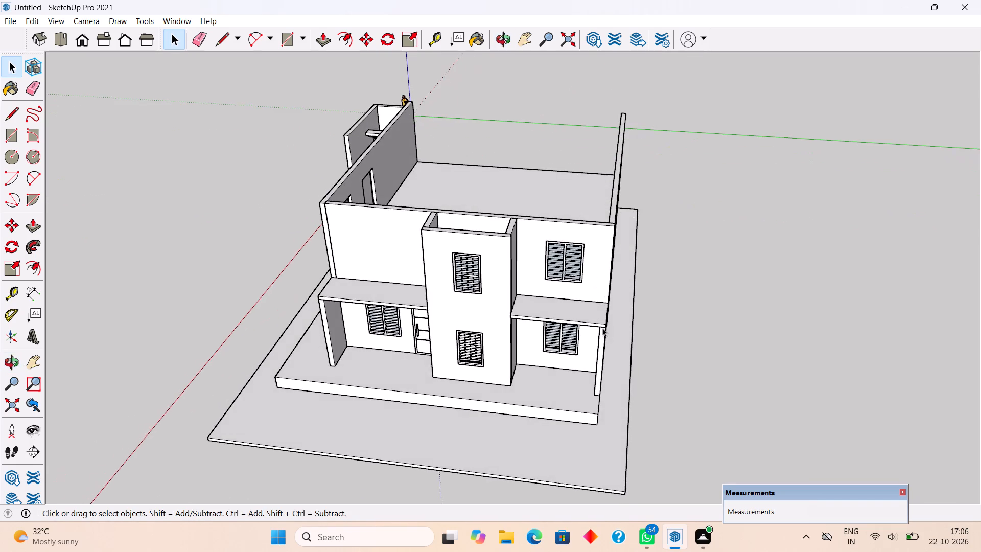
{"action": "scroll", "coordinate": [603, 327], "scroll_direction": "up", "scroll_amount": 2}
{"action": "middle_click_drag", "start_coordinate": [603, 327], "coordinate": [469, 309]}
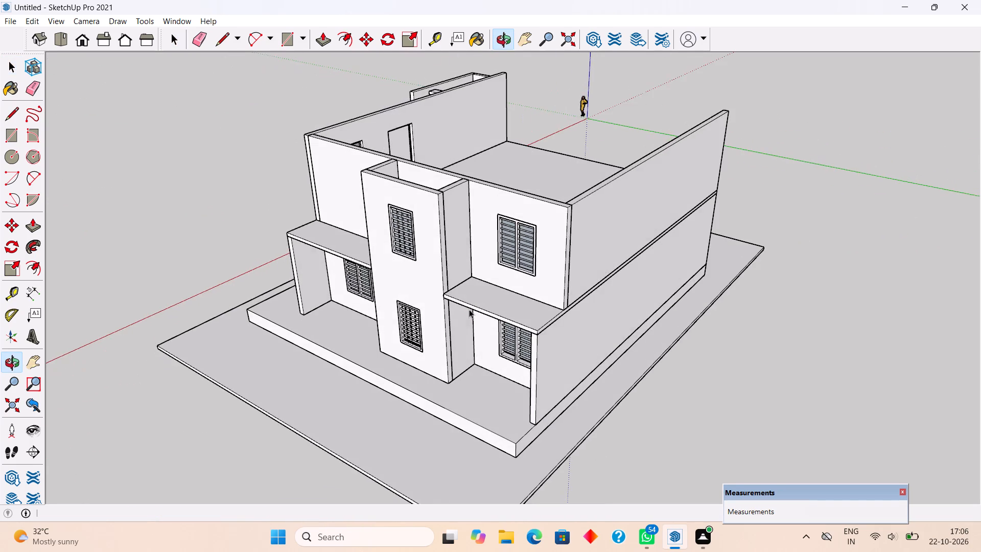
{"action": "scroll", "coordinate": [522, 325], "scroll_direction": "up", "scroll_amount": 4}
{"action": "scroll", "coordinate": [572, 314], "scroll_direction": "up", "scroll_amount": 4}
{"action": "triple_click", "coordinate": [573, 313]}
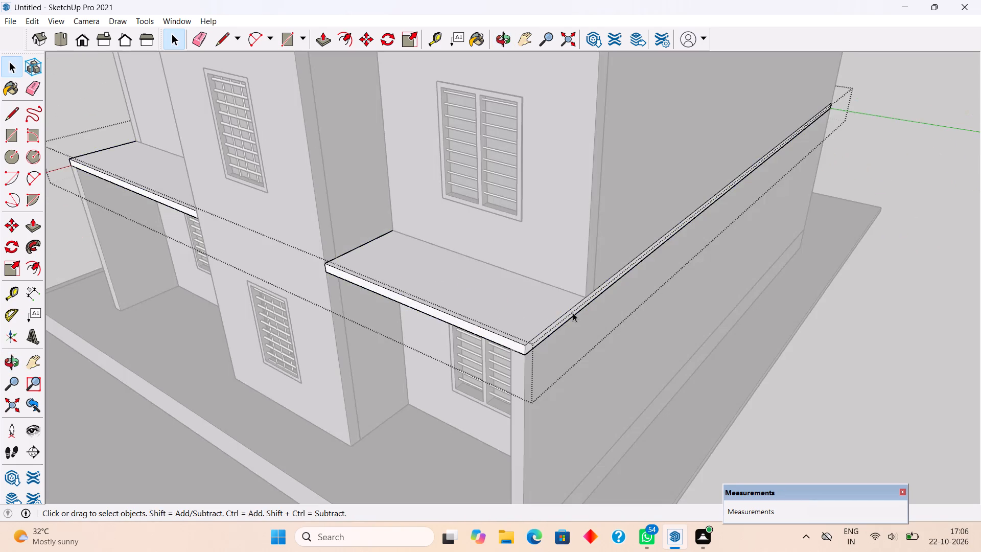
{"action": "scroll", "coordinate": [574, 310], "scroll_direction": "up", "scroll_amount": 4}
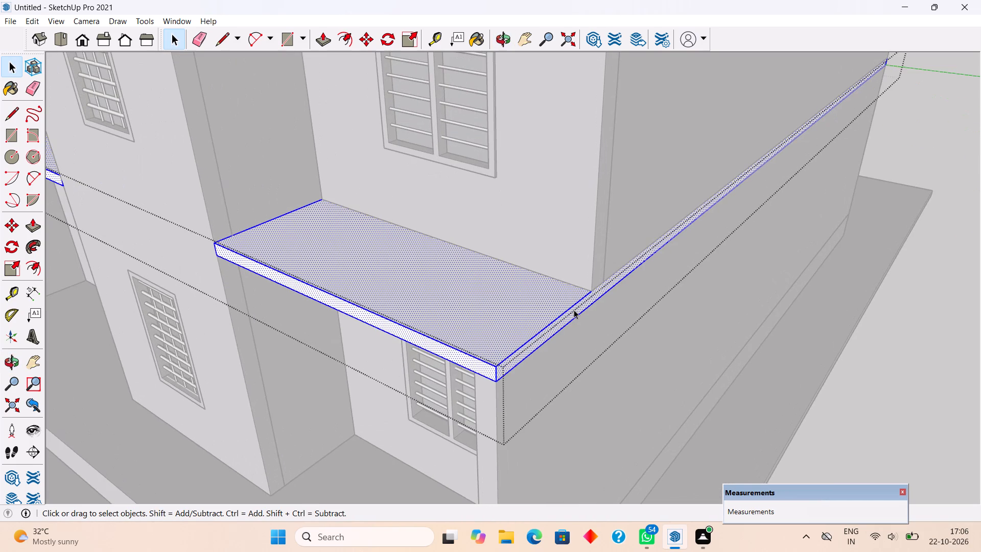
{"action": "scroll", "coordinate": [575, 309], "scroll_direction": "down", "scroll_amount": 4}
{"action": "left_click", "coordinate": [909, 407]}
{"action": "scroll", "coordinate": [666, 330], "scroll_direction": "down", "scroll_amount": 5}
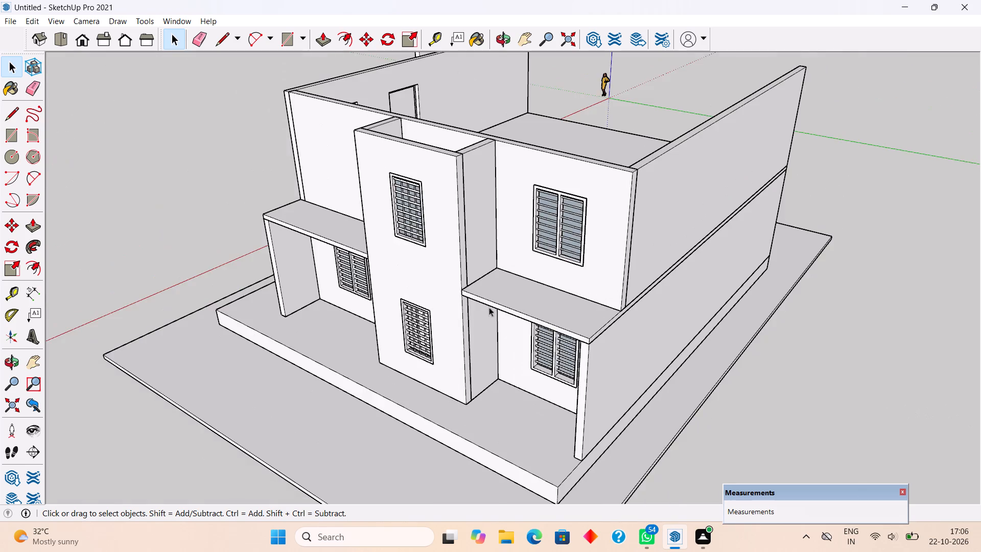
Place a guide 9" in from the outer side edge of the front porch slab next to the blank side wall.
{"action": "middle_click_drag", "start_coordinate": [489, 317], "coordinate": [646, 362]}
{"action": "scroll", "coordinate": [680, 313], "scroll_direction": "up", "scroll_amount": 1}
{"action": "key", "text": "t"}
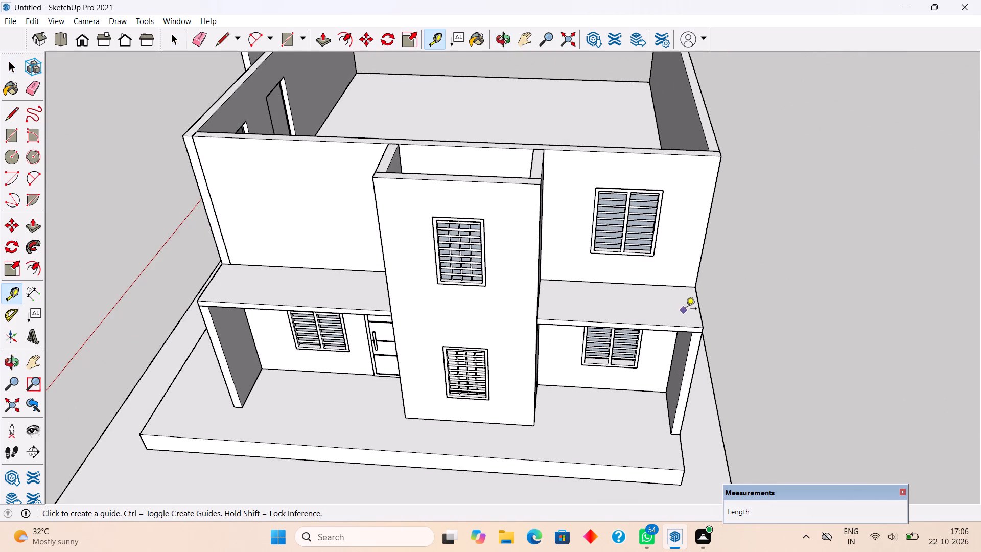
{"action": "left_click", "coordinate": [696, 304]}
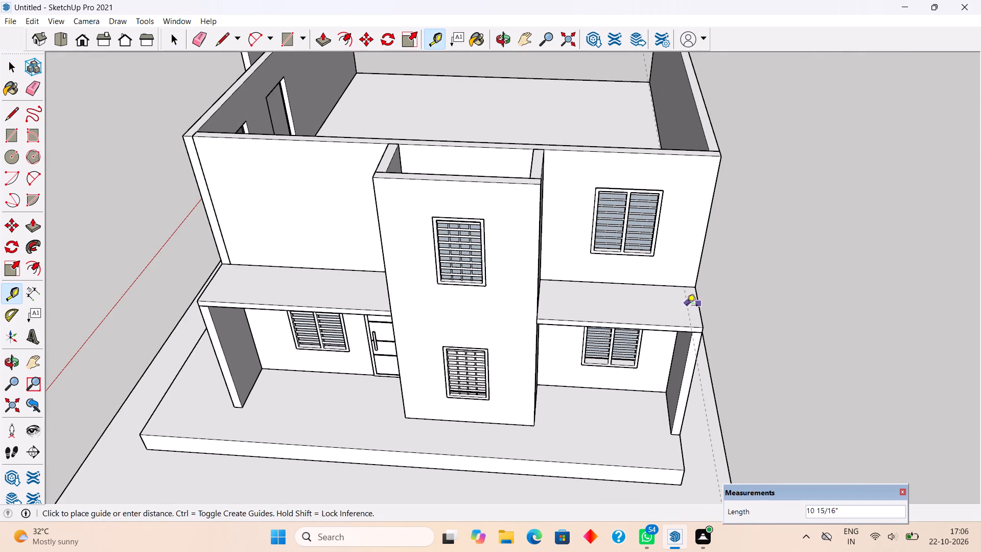
{"action": "type", "text": "9\""}
{"action": "key", "text": "Return"}
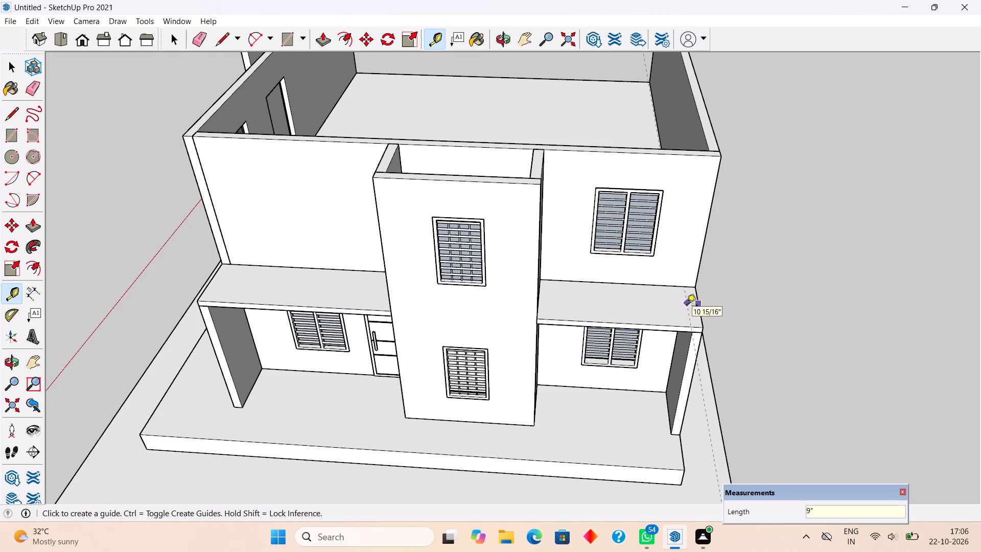
Draw a 5' by 9" rectangle between the guide and the porch slab's outer edge, and extrude it up to the upper-floor wall top.
{"action": "key", "text": "r"}
{"action": "scroll", "coordinate": [686, 291], "scroll_direction": "up", "scroll_amount": 5}
{"action": "left_click", "coordinate": [686, 287]}
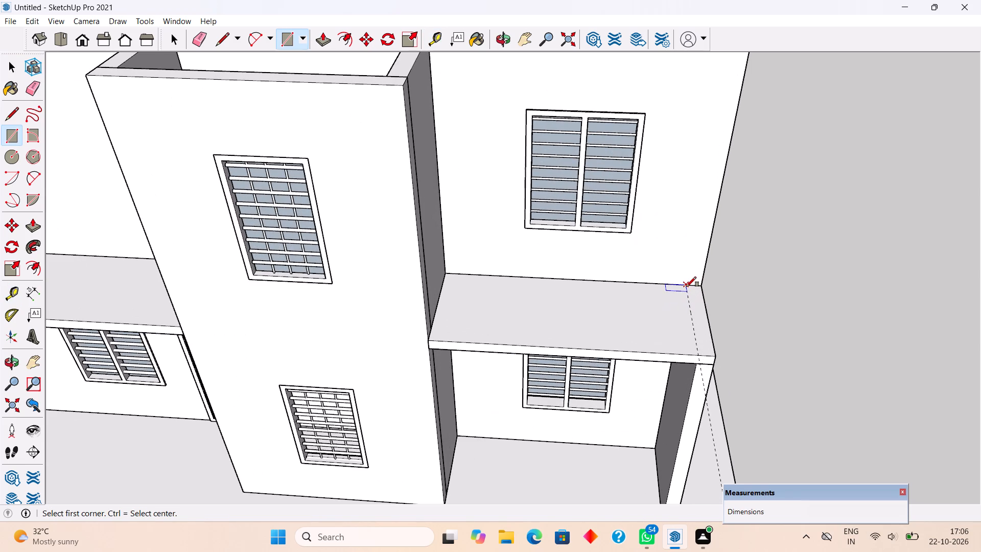
{"action": "left_click", "coordinate": [717, 359]}
{"action": "key", "text": "p"}
{"action": "left_click", "coordinate": [707, 348]}
{"action": "scroll", "coordinate": [703, 265], "scroll_direction": "down", "scroll_amount": 5}
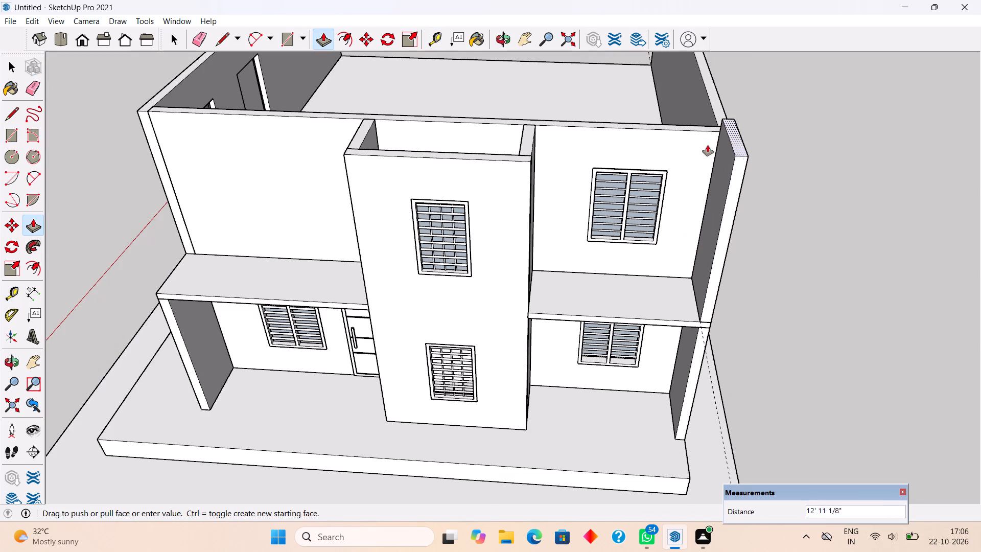
{"action": "left_click", "coordinate": [698, 129]}
{"action": "key", "text": "space"}
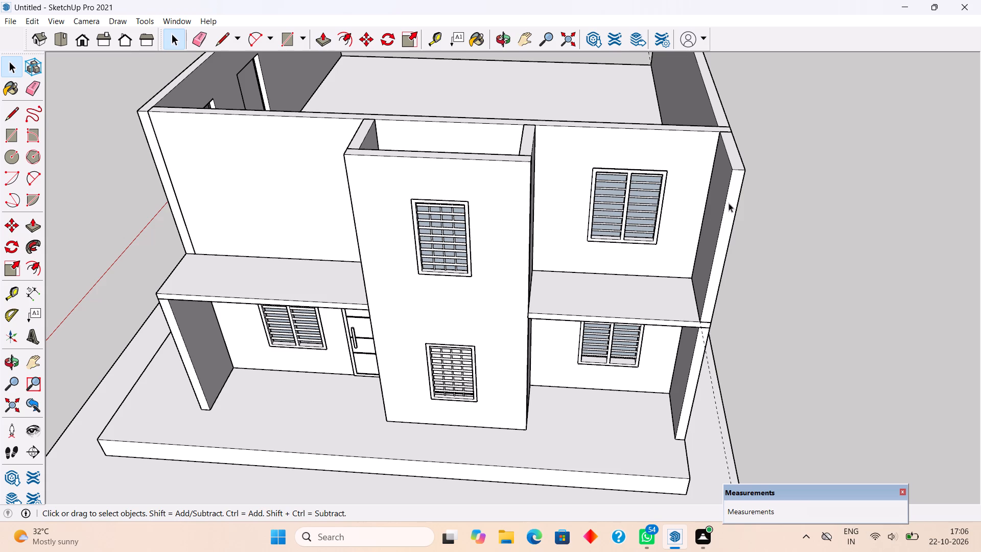
Make the new upper-storey porch side wall a group and check it from the front.
{"action": "double_click", "coordinate": [729, 203]}
{"action": "left_click", "coordinate": [729, 203]}
{"action": "right_click", "coordinate": [729, 203]}
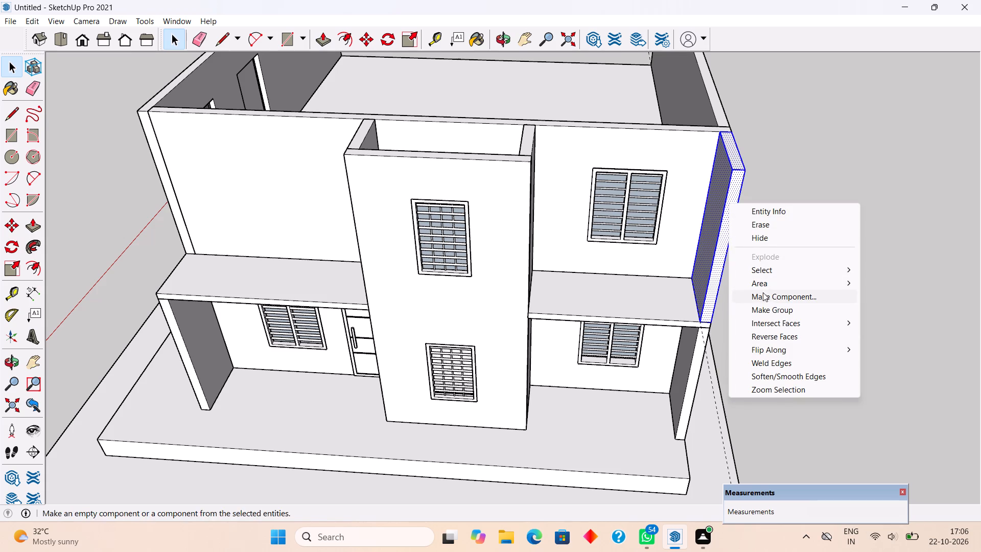
{"action": "left_click", "coordinate": [768, 310]}
{"action": "left_click", "coordinate": [784, 259]}
{"action": "middle_click_drag", "start_coordinate": [762, 314], "coordinate": [680, 149]}
{"action": "scroll", "coordinate": [677, 149], "scroll_direction": "down", "scroll_amount": 2}
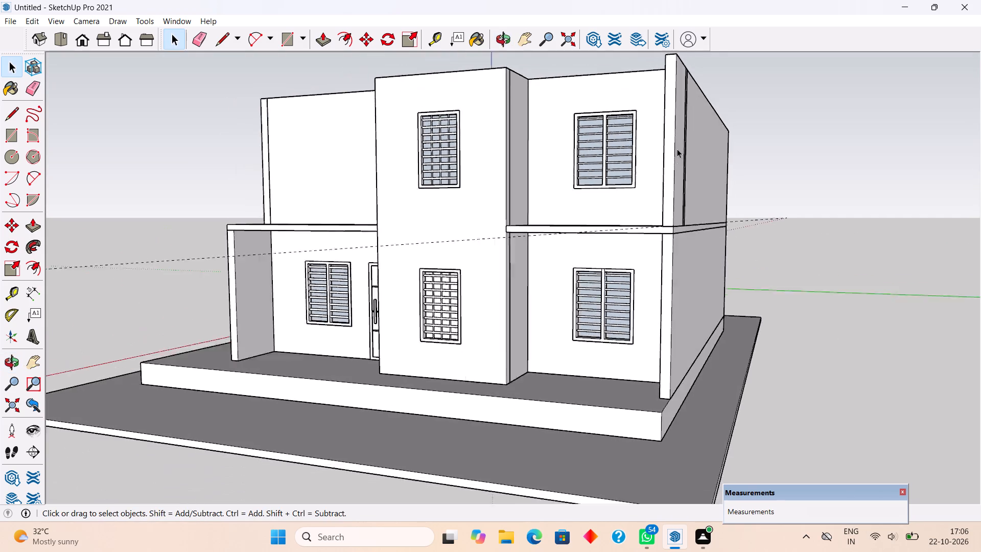
{"action": "scroll", "coordinate": [677, 149], "scroll_direction": "down", "scroll_amount": 3}
{"action": "middle_click_drag", "start_coordinate": [632, 286], "coordinate": [765, 286]}
{"action": "scroll", "coordinate": [768, 282], "scroll_direction": "up", "scroll_amount": 1}
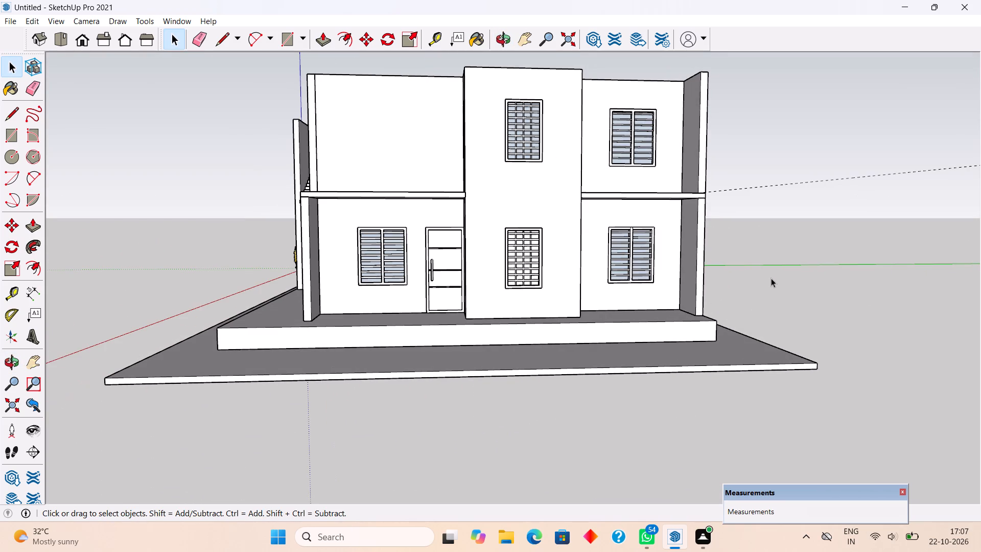
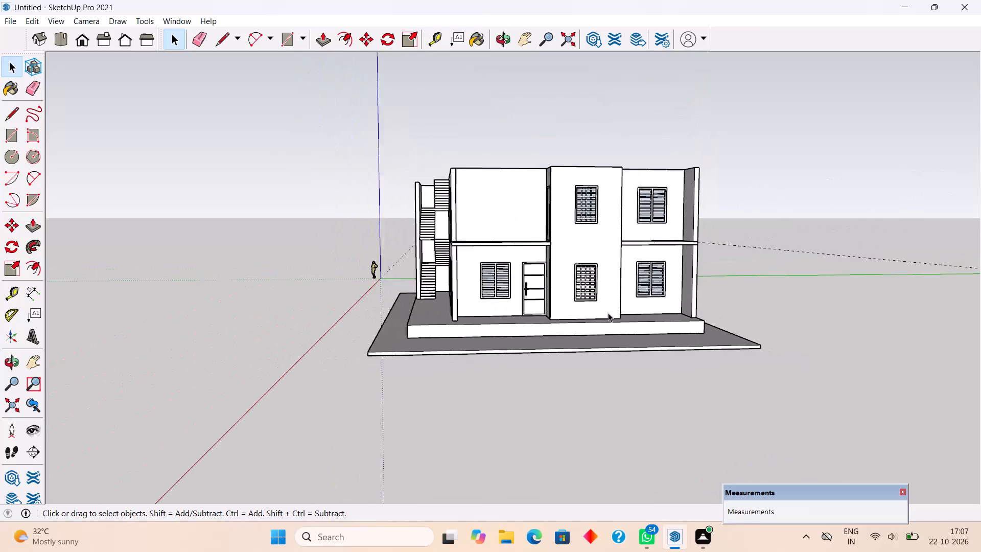
Draw an about 47' 7" by 39' 3" roof rectangle over the upper-floor walls, from the rear stair-side corner to the porch side wall's front corner.
{"action": "middle_click_drag", "start_coordinate": [586, 210], "coordinate": [535, 445]}
{"action": "scroll", "coordinate": [578, 256], "scroll_direction": "down", "scroll_amount": 1}
{"action": "scroll", "coordinate": [558, 152], "scroll_direction": "up", "scroll_amount": 5}
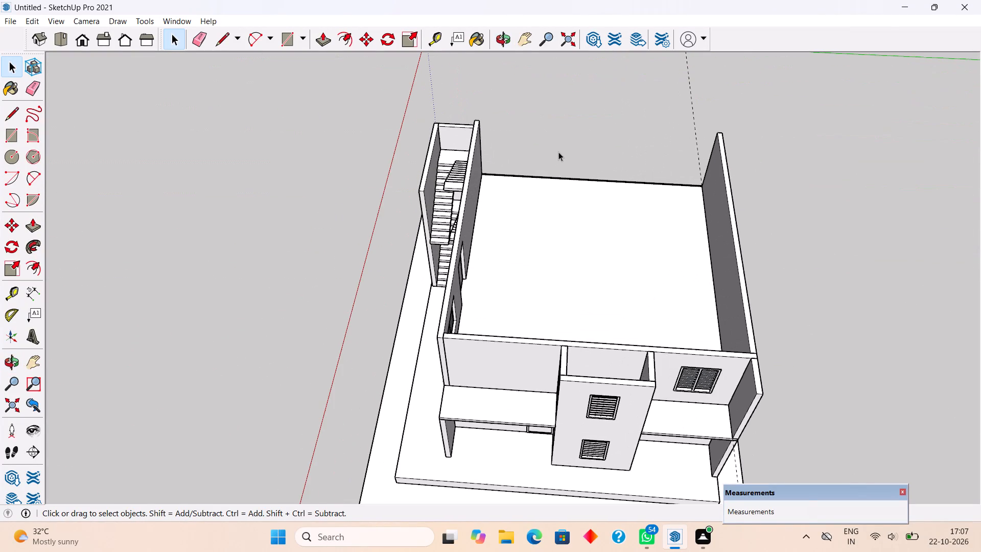
{"action": "key", "text": "r"}
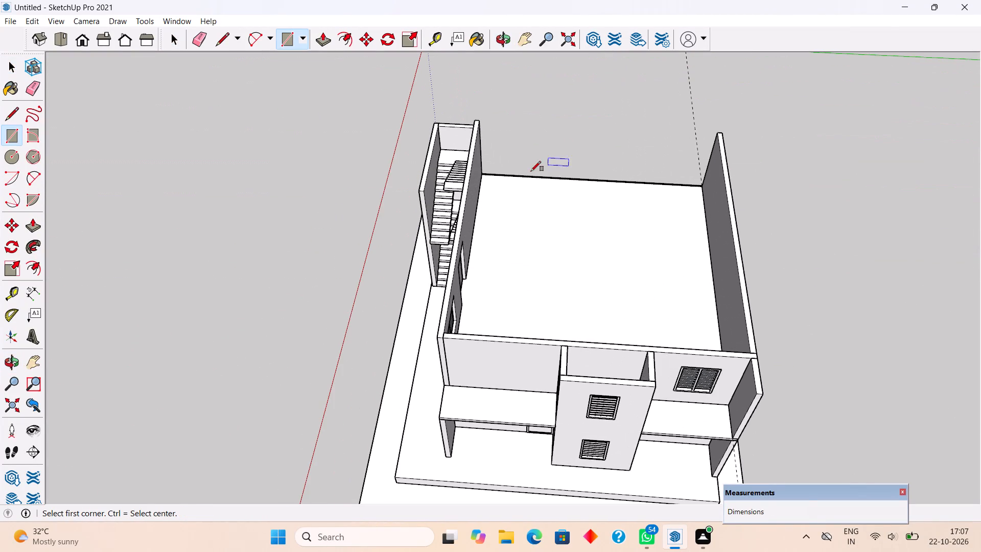
{"action": "scroll", "coordinate": [462, 123], "scroll_direction": "up", "scroll_amount": 4}
{"action": "left_click", "coordinate": [481, 122]}
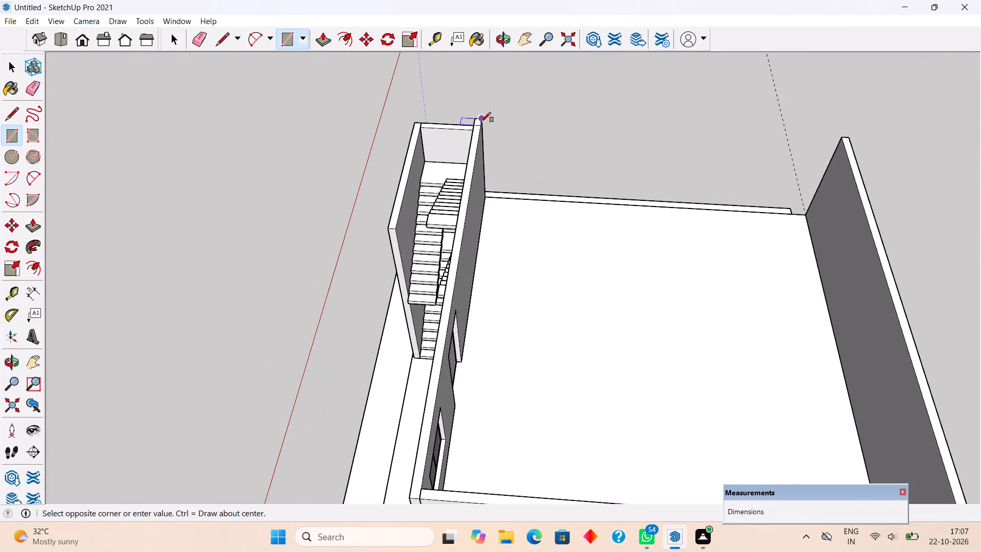
{"action": "scroll", "coordinate": [481, 122], "scroll_direction": "down", "scroll_amount": 8}
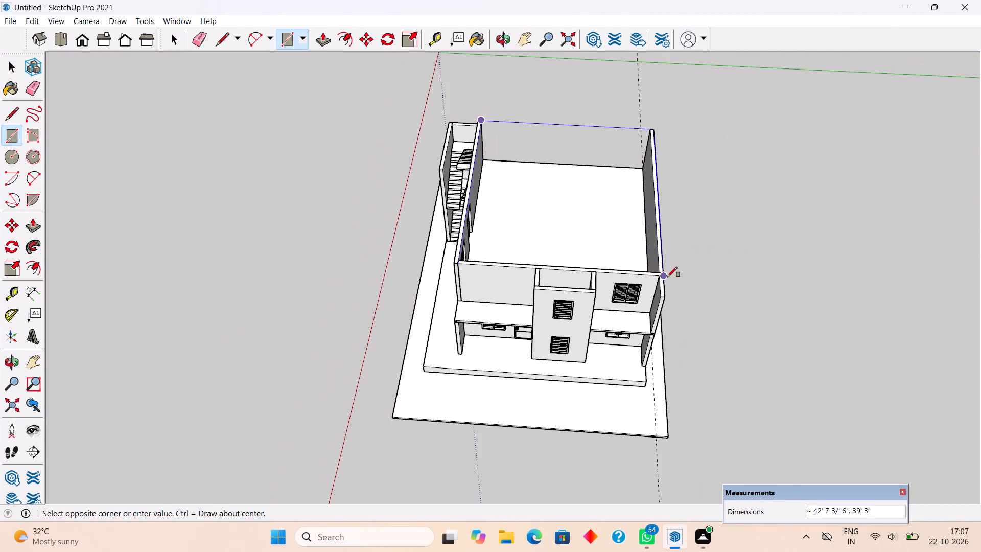
{"action": "scroll", "coordinate": [663, 279], "scroll_direction": "up", "scroll_amount": 9}
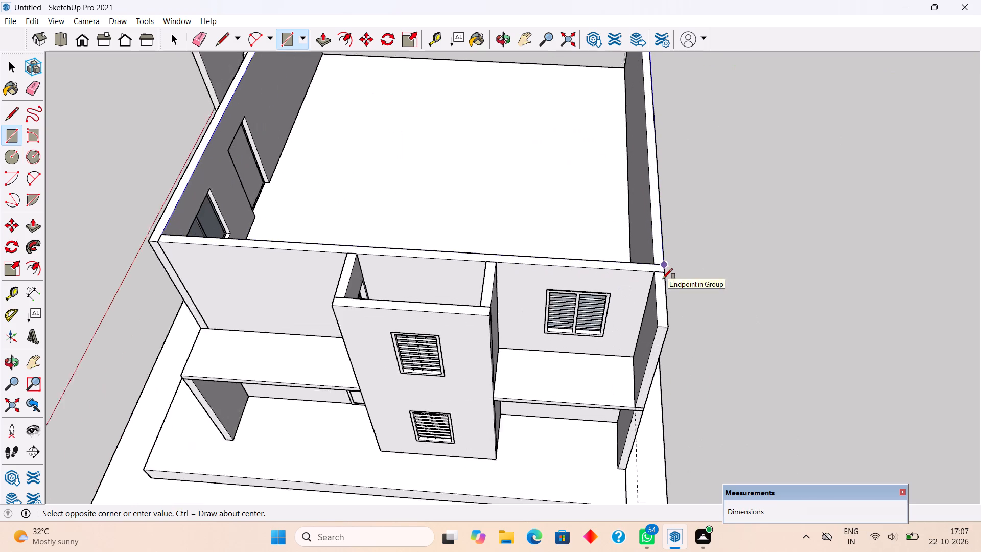
{"action": "scroll", "coordinate": [663, 279], "scroll_direction": "up", "scroll_amount": 1}
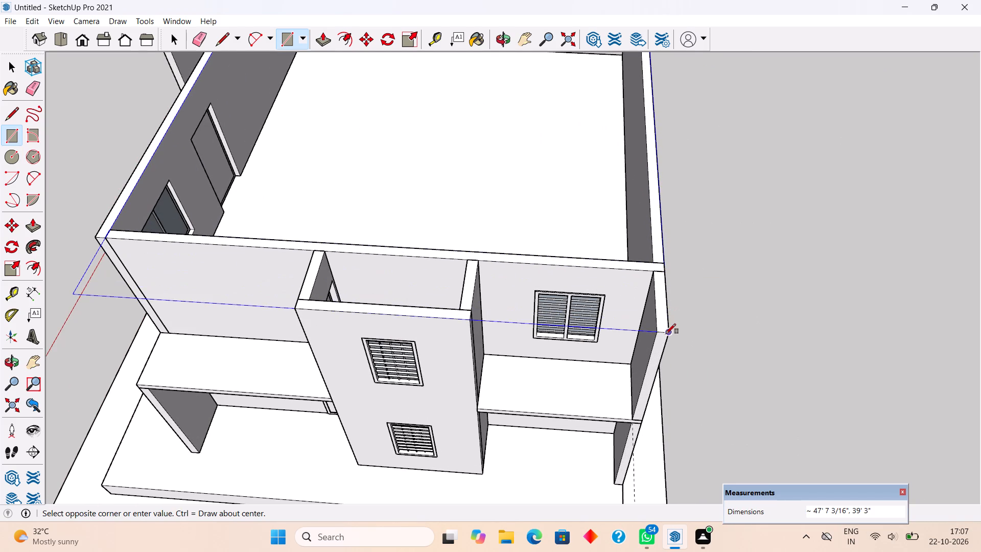
{"action": "left_click", "coordinate": [666, 334]}
Extrude the roof rectangle up 6" and make the roof slab a group.
{"action": "key", "text": "p"}
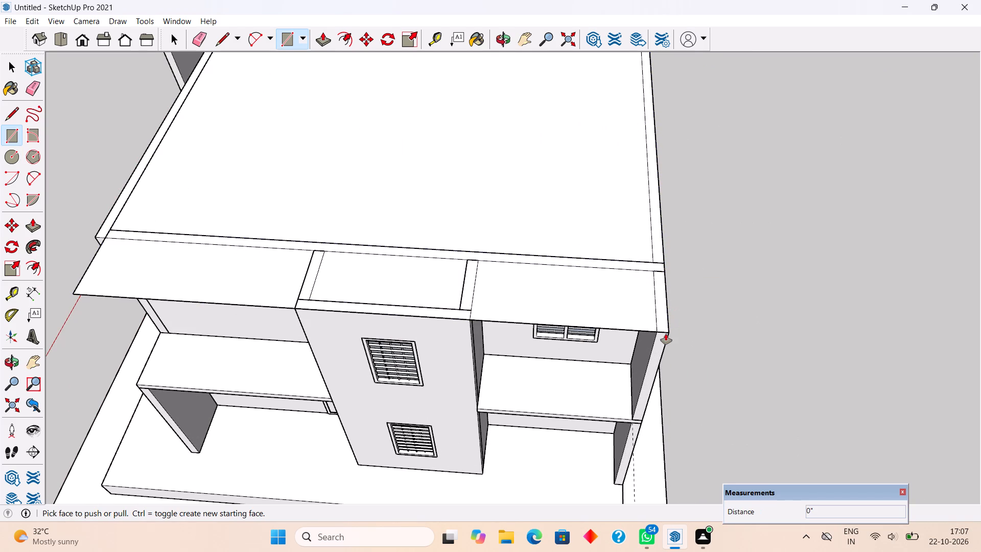
{"action": "left_click", "coordinate": [641, 326]}
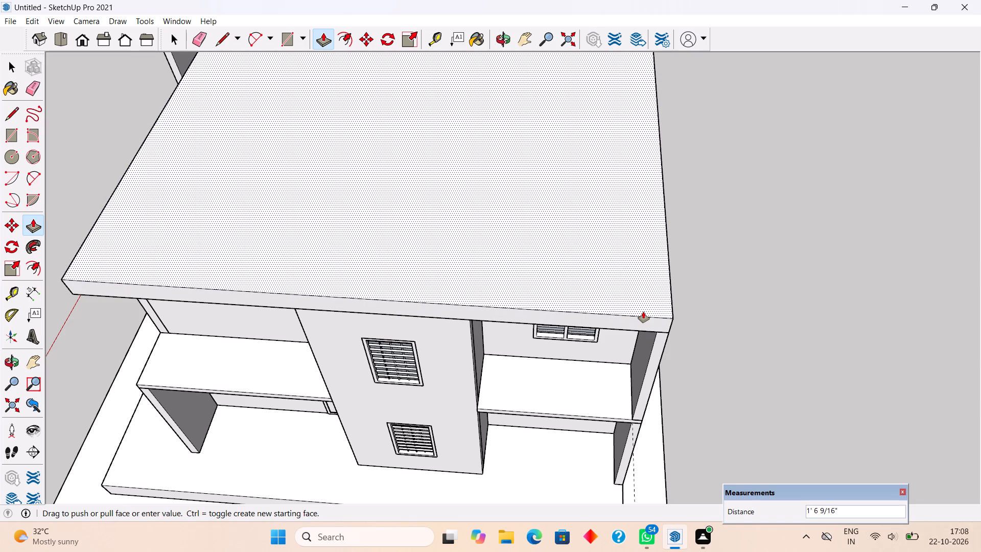
{"action": "type", "text": "6\""}
{"action": "key", "text": "Return"}
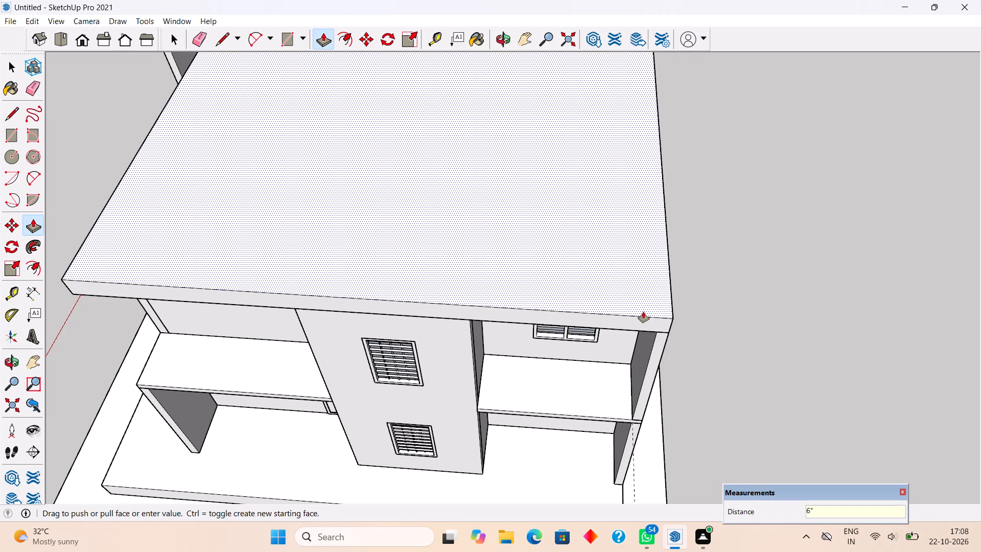
{"action": "key", "text": "space"}
{"action": "triple_click", "coordinate": [643, 312]}
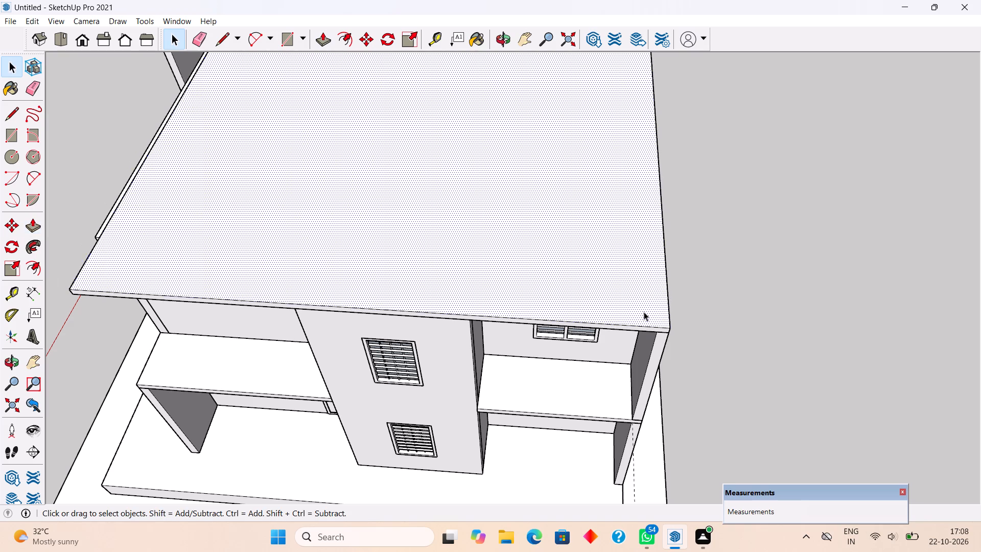
{"action": "right_click", "coordinate": [644, 312]}
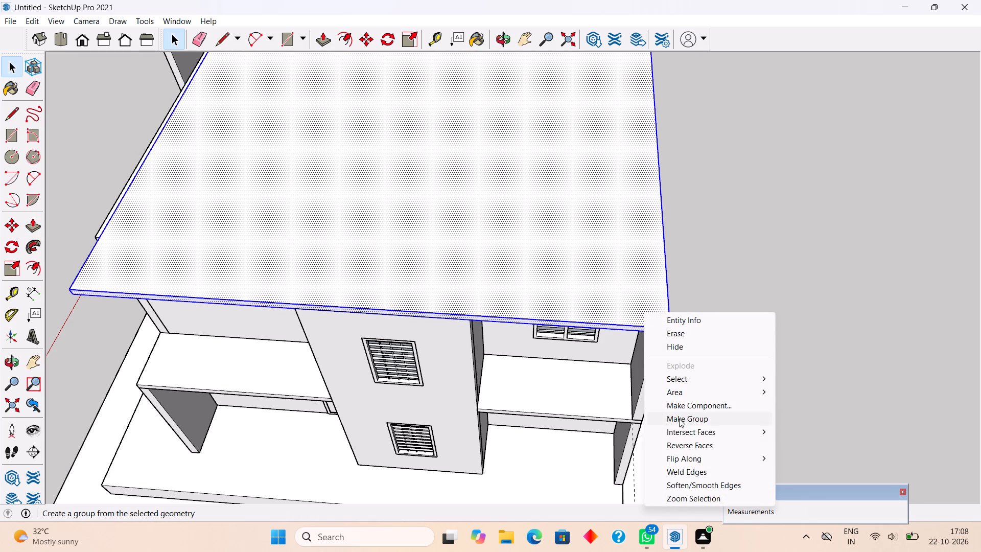
{"action": "left_click", "coordinate": [679, 419]}
{"action": "left_click", "coordinate": [719, 323]}
Examine the roof slab from the front and side, especially where it meets the projecting central block and the porch side wall.
{"action": "scroll", "coordinate": [673, 377], "scroll_direction": "down", "scroll_amount": 4}
{"action": "middle_click_drag", "start_coordinate": [664, 371], "coordinate": [687, 146]}
{"action": "scroll", "coordinate": [688, 144], "scroll_direction": "up", "scroll_amount": 1}
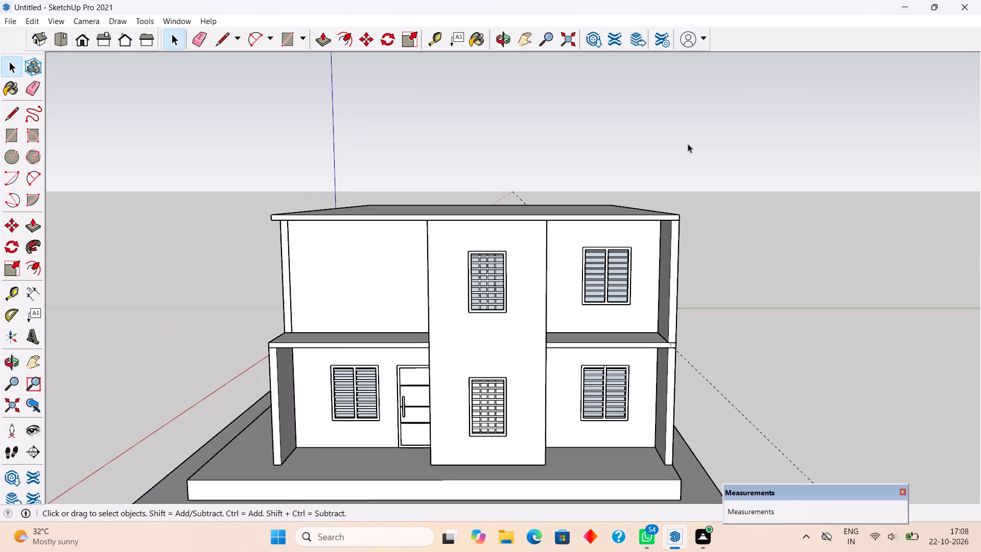
{"action": "scroll", "coordinate": [577, 285], "scroll_direction": "up", "scroll_amount": 3}
{"action": "middle_click_drag", "start_coordinate": [731, 330], "coordinate": [765, 307]}
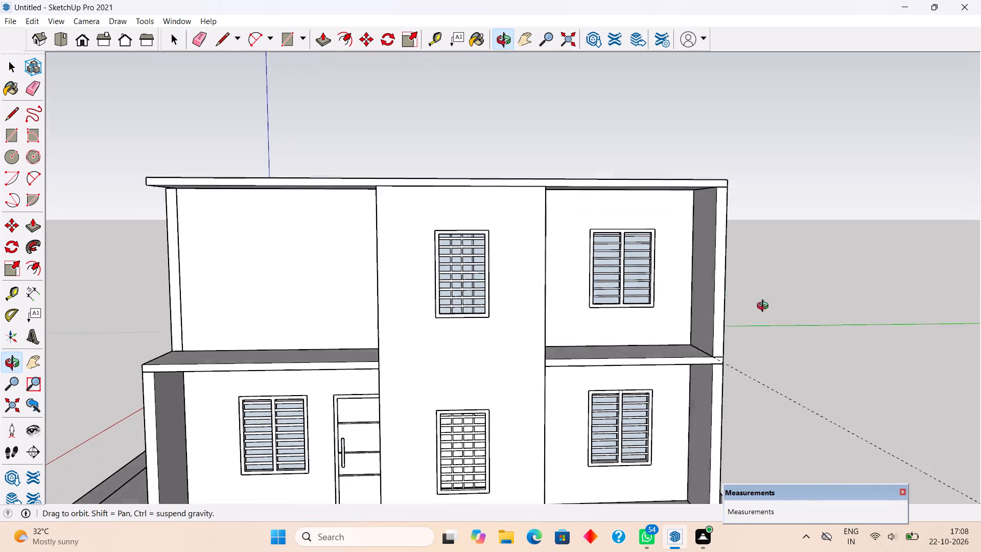
{"action": "middle_click_drag", "start_coordinate": [765, 307], "coordinate": [604, 302]}
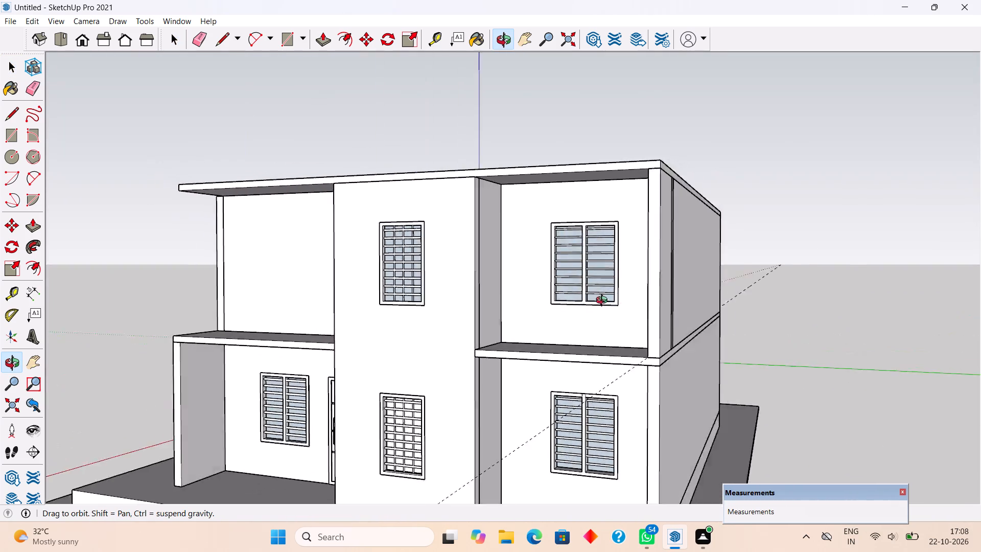
{"action": "middle_click_drag", "start_coordinate": [604, 302], "coordinate": [419, 282]}
{"action": "scroll", "coordinate": [367, 204], "scroll_direction": "up", "scroll_amount": 8}
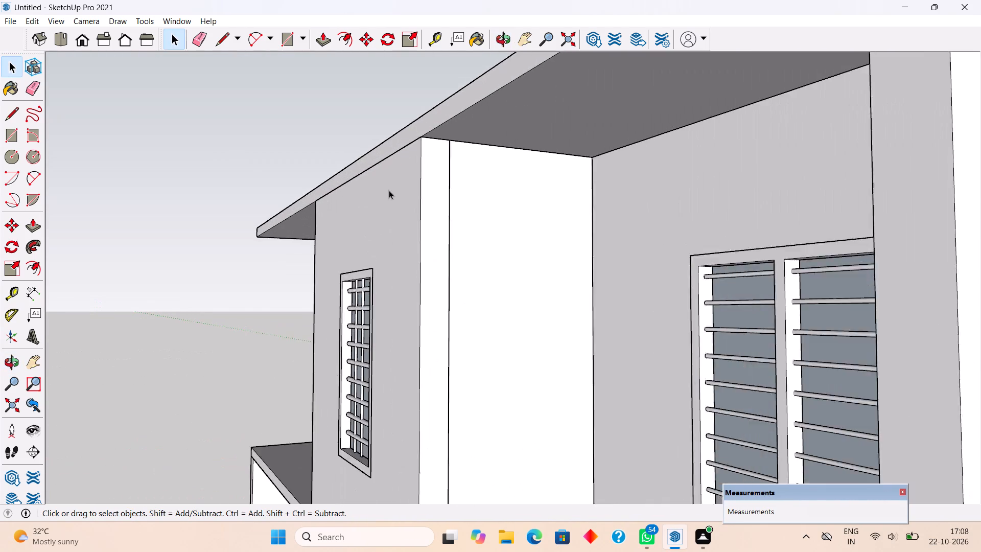
{"action": "scroll", "coordinate": [389, 190], "scroll_direction": "up", "scroll_amount": 7}
{"action": "scroll", "coordinate": [419, 110], "scroll_direction": "up", "scroll_amount": 2}
{"action": "scroll", "coordinate": [421, 109], "scroll_direction": "down", "scroll_amount": 9}
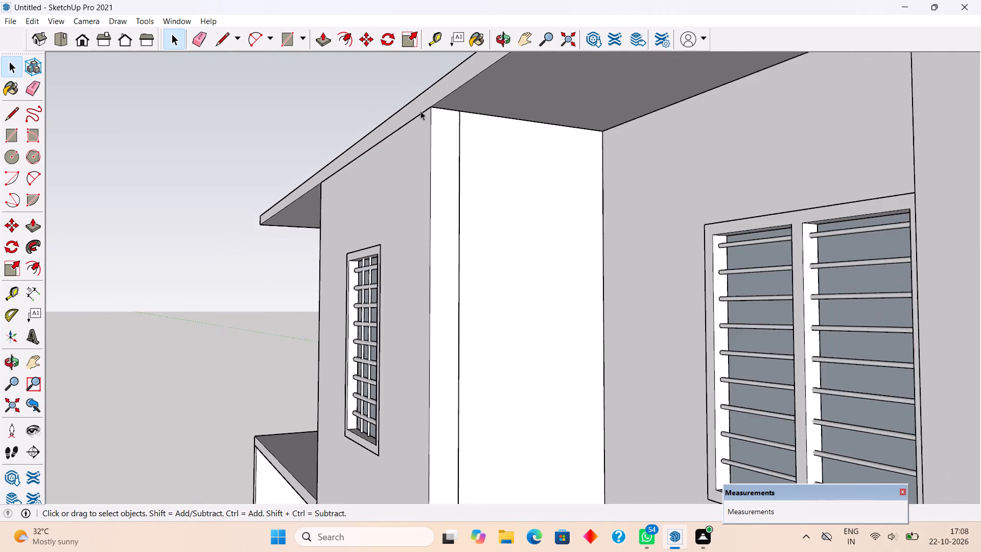
{"action": "scroll", "coordinate": [421, 111], "scroll_direction": "down", "scroll_amount": 19}
{"action": "middle_click_drag", "start_coordinate": [497, 193], "coordinate": [656, 244]}
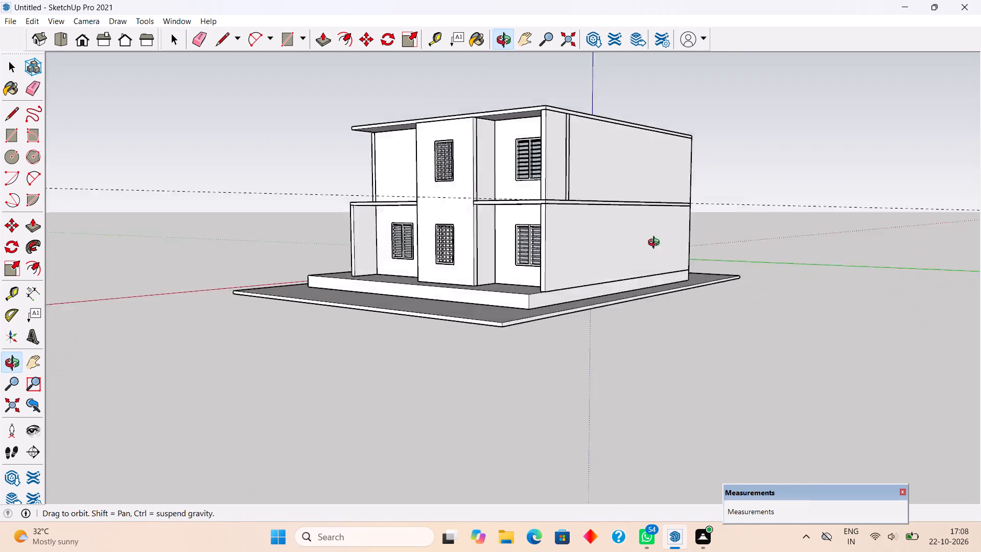
{"action": "middle_click_drag", "start_coordinate": [656, 244], "coordinate": [748, 280]}
{"action": "middle_click_drag", "start_coordinate": [546, 154], "coordinate": [667, 174]}
{"action": "scroll", "coordinate": [669, 166], "scroll_direction": "up", "scroll_amount": 3}
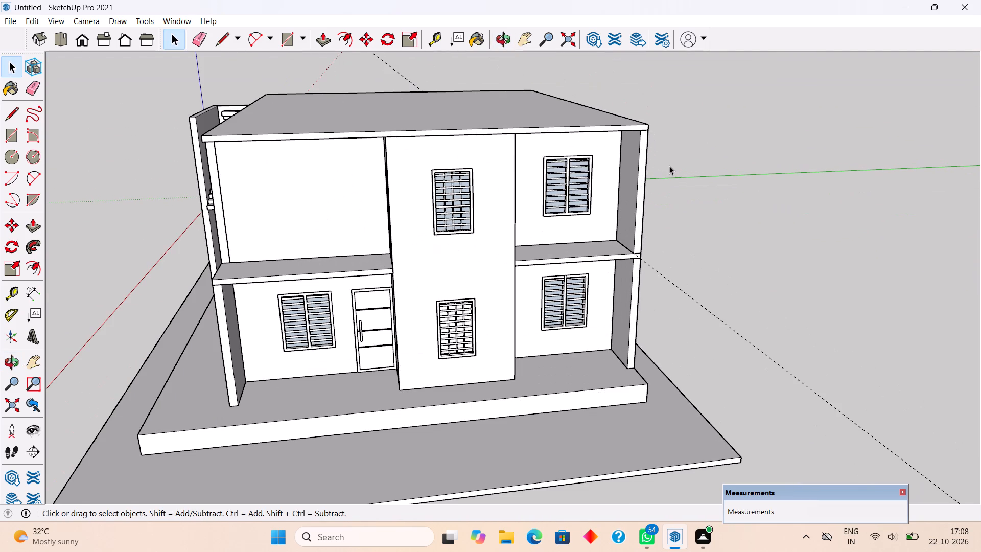
{"action": "scroll", "coordinate": [669, 166], "scroll_direction": "up", "scroll_amount": 1}
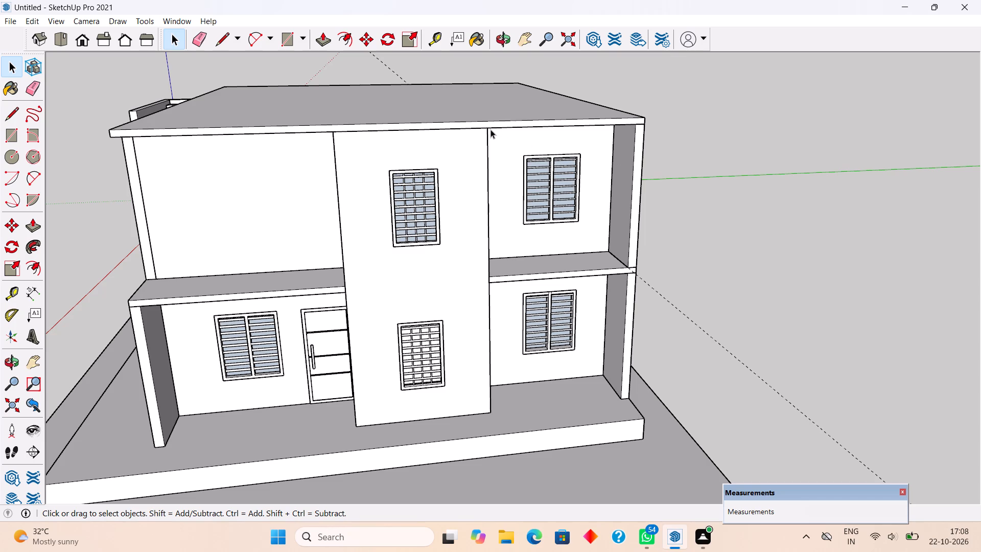
Draw a 12' by 12' rectangle across the upper porch opening, from the central block's top corner to the side wall's base.
{"action": "key", "text": "r"}
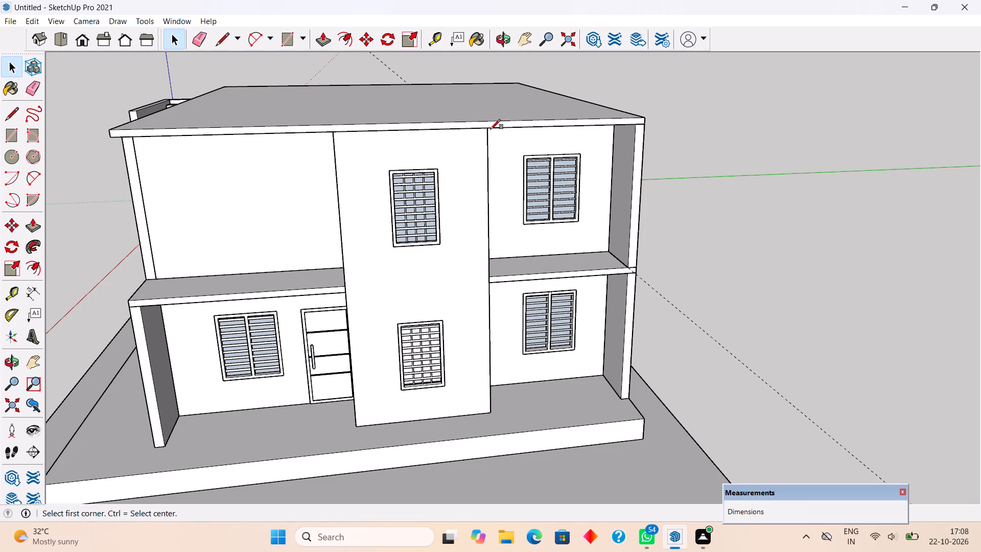
{"action": "left_click", "coordinate": [486, 130]}
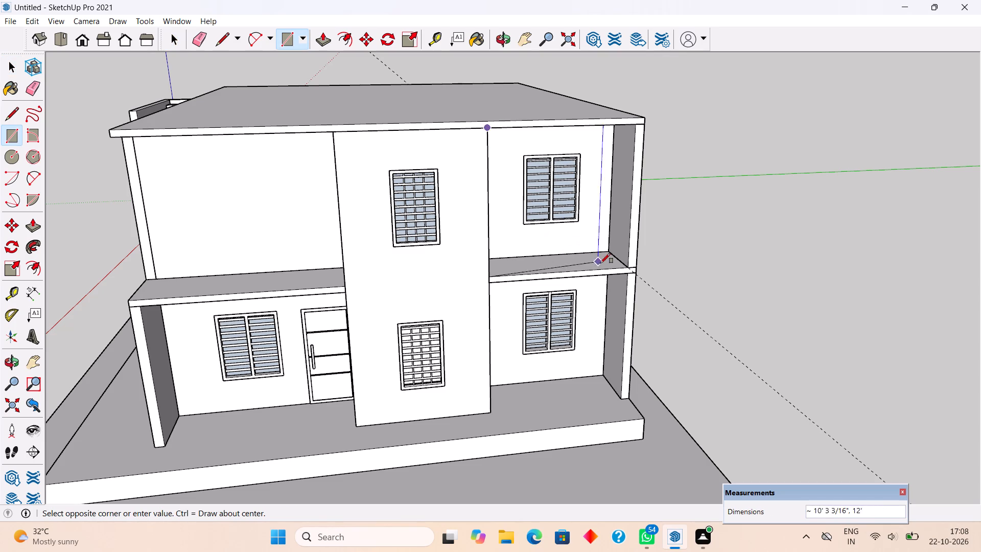
{"action": "left_click", "coordinate": [632, 269]}
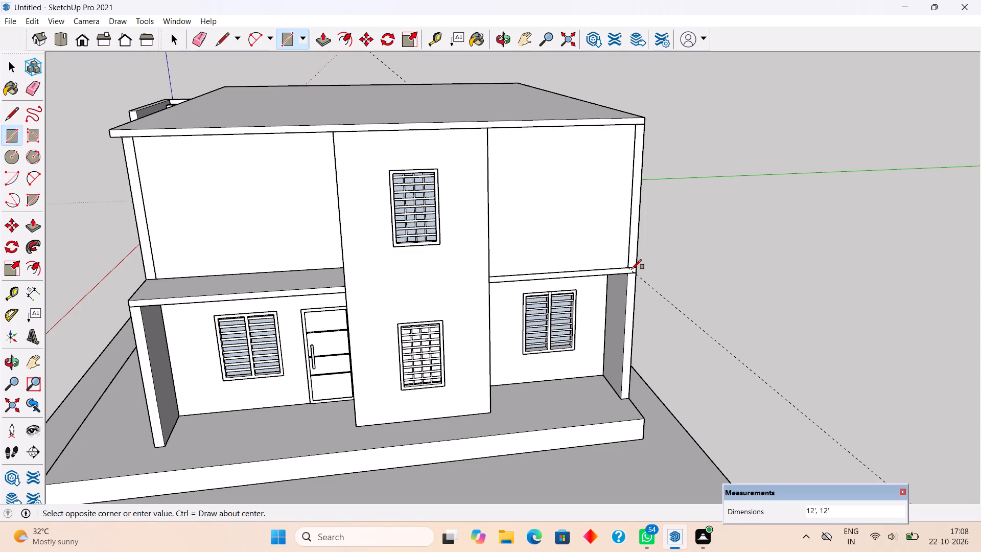
Offset the upper porch opening rectangle outward by 1.5' and delete its inner face to leave a frame.
{"action": "key", "text": "f"}
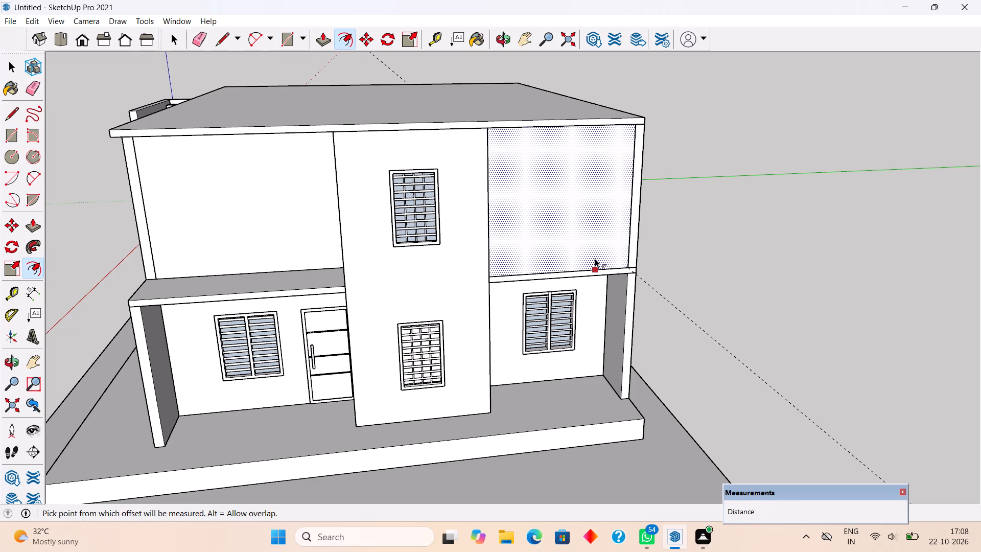
{"action": "left_click", "coordinate": [595, 259]}
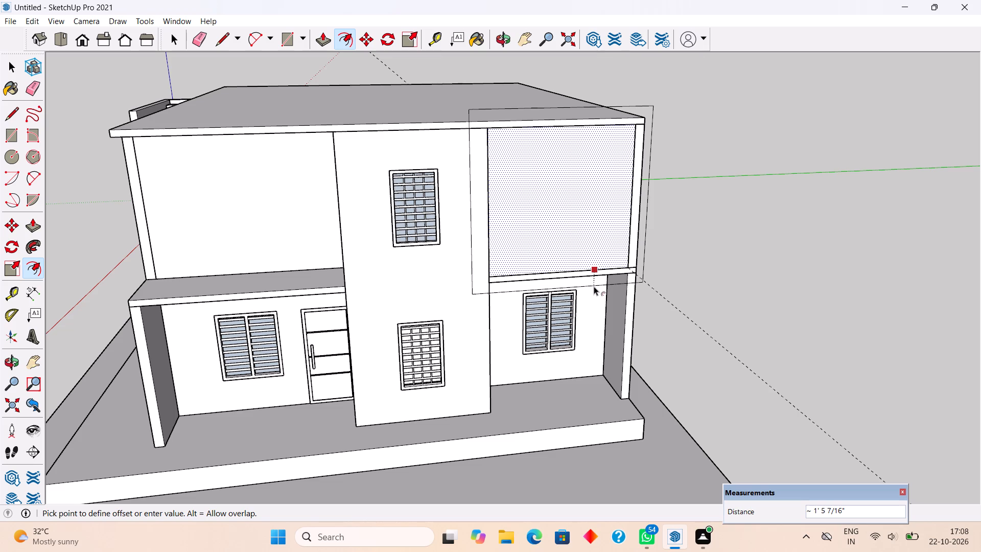
{"action": "type", "text": "1.5'"}
{"action": "key", "text": "Return"}
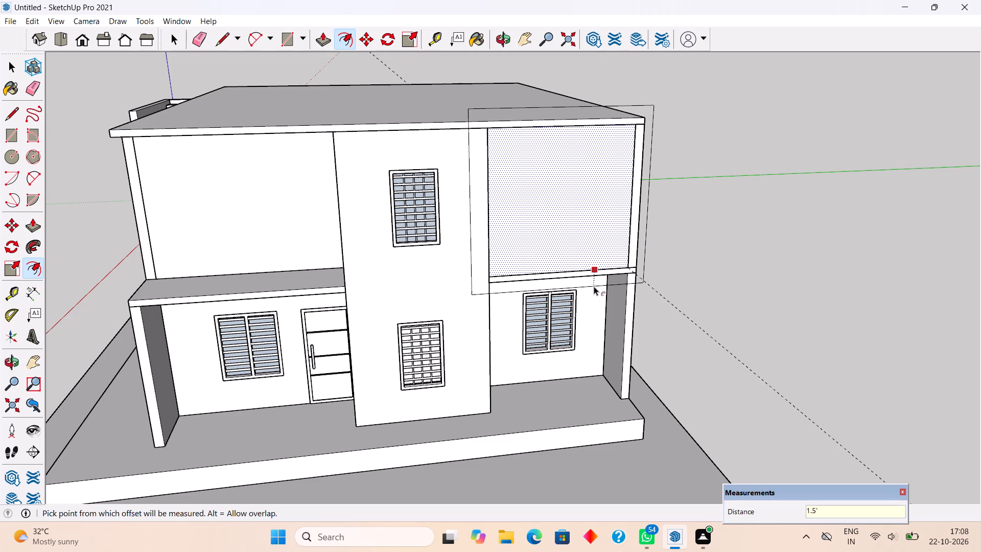
{"action": "key", "text": "space"}
{"action": "left_click", "coordinate": [577, 223]}
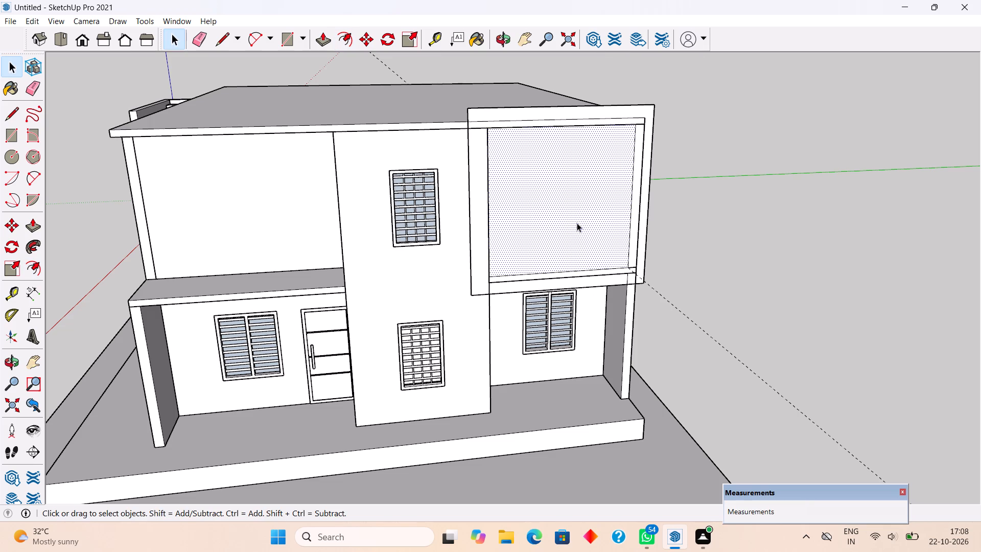
{"action": "key", "text": "Delete"}
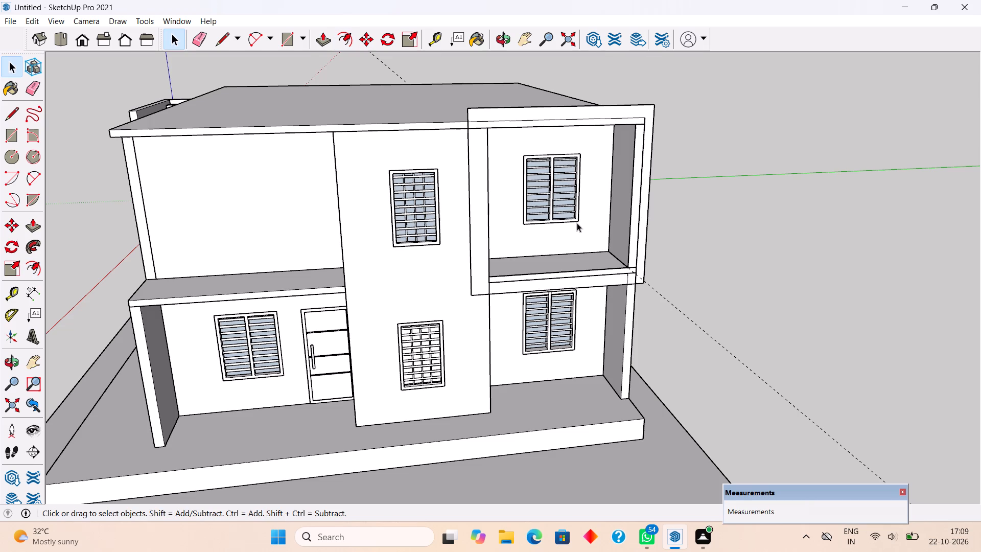
Extrude the frame around the upper porch opening forward 6", and extend it a further 2".
{"action": "key", "text": "p"}
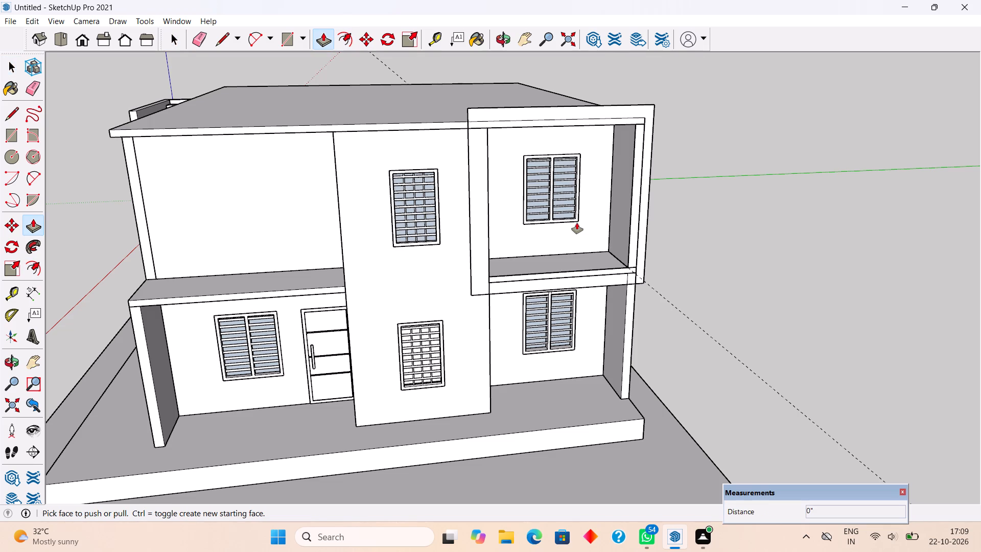
{"action": "left_click", "coordinate": [643, 206]}
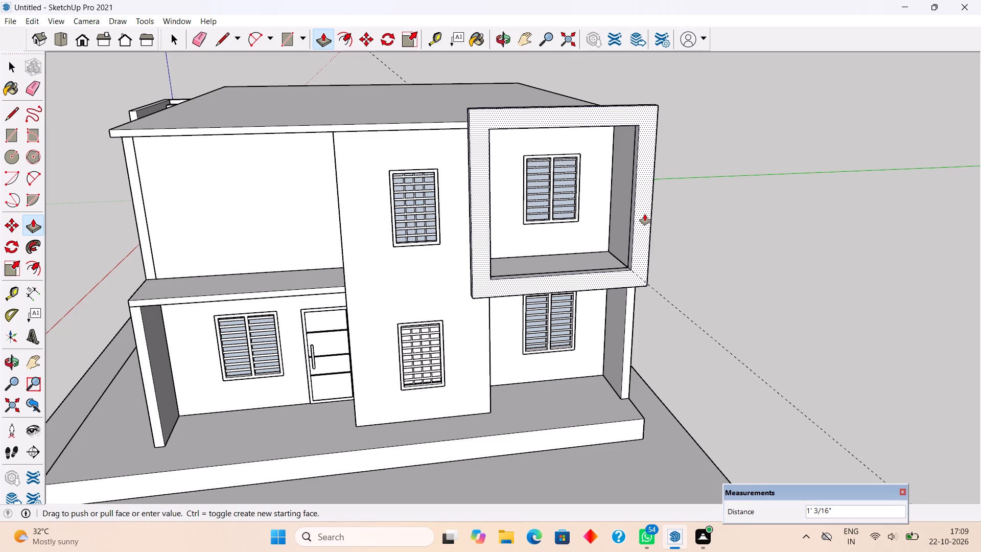
{"action": "type", "text": "6\""}
{"action": "key", "text": "Return"}
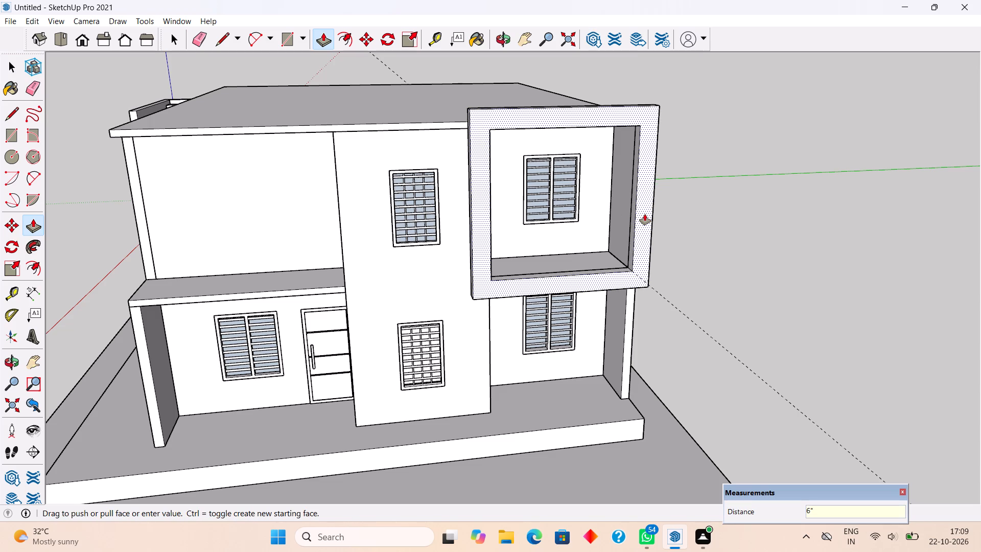
{"action": "left_click", "coordinate": [645, 214]}
{"action": "type", "text": "2\""}
{"action": "key", "text": "Return"}
{"action": "key", "text": "space"}
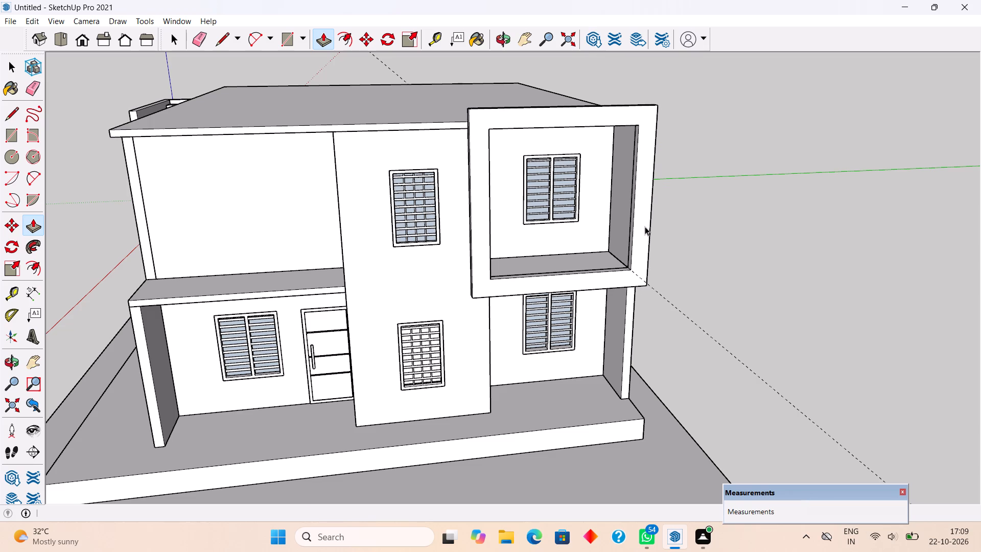
Make the projecting upper porch frame a group and check it from both front sides.
{"action": "triple_click", "coordinate": [645, 226]}
{"action": "right_click", "coordinate": [645, 226]}
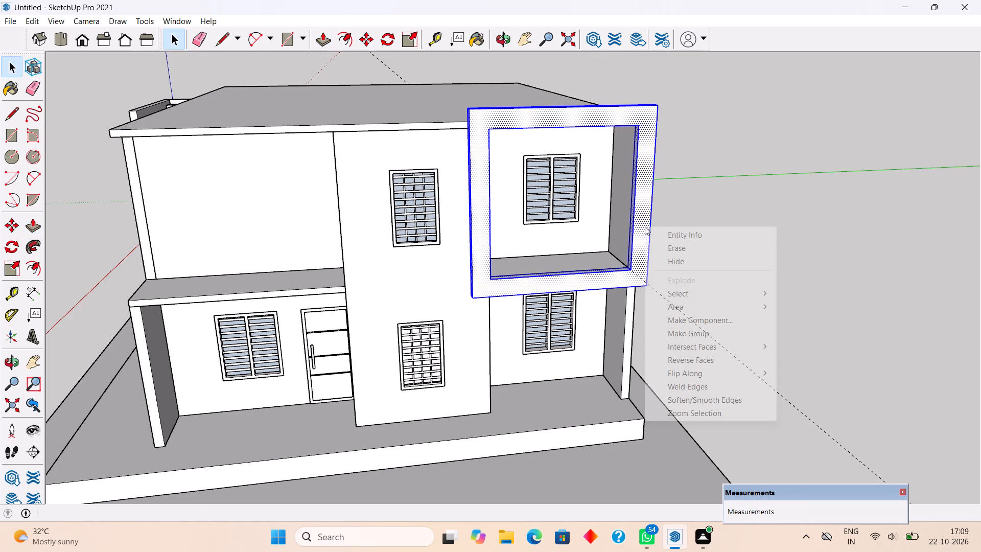
{"action": "left_click", "coordinate": [693, 337]}
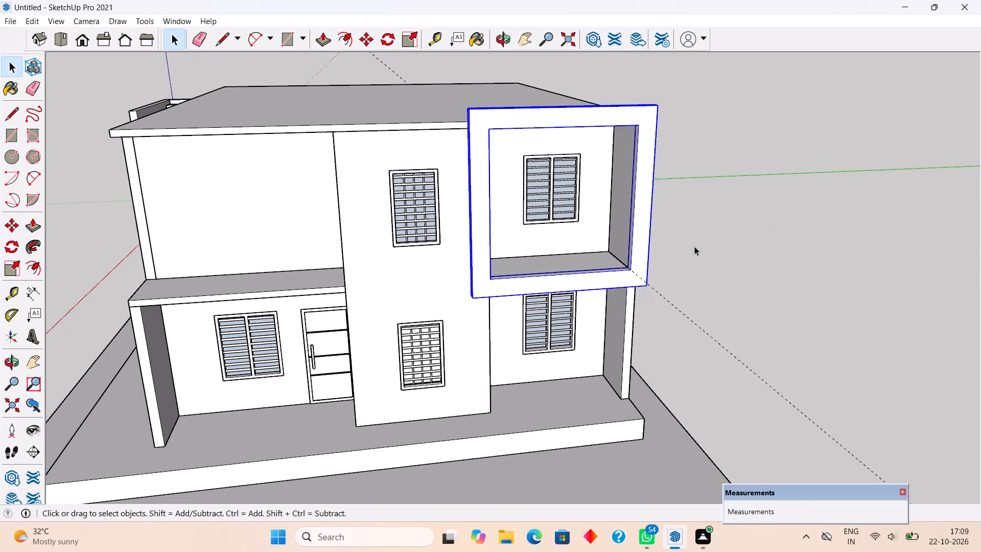
{"action": "left_click", "coordinate": [694, 243]}
{"action": "scroll", "coordinate": [694, 243], "scroll_direction": "down", "scroll_amount": 3}
{"action": "middle_click_drag", "start_coordinate": [673, 260], "coordinate": [563, 259]}
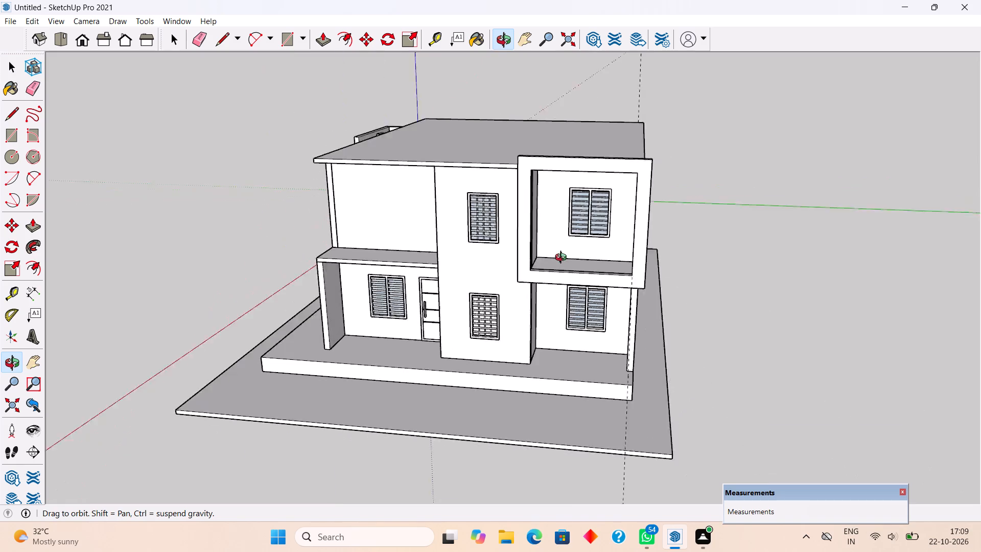
{"action": "middle_click_drag", "start_coordinate": [563, 259], "coordinate": [701, 265]}
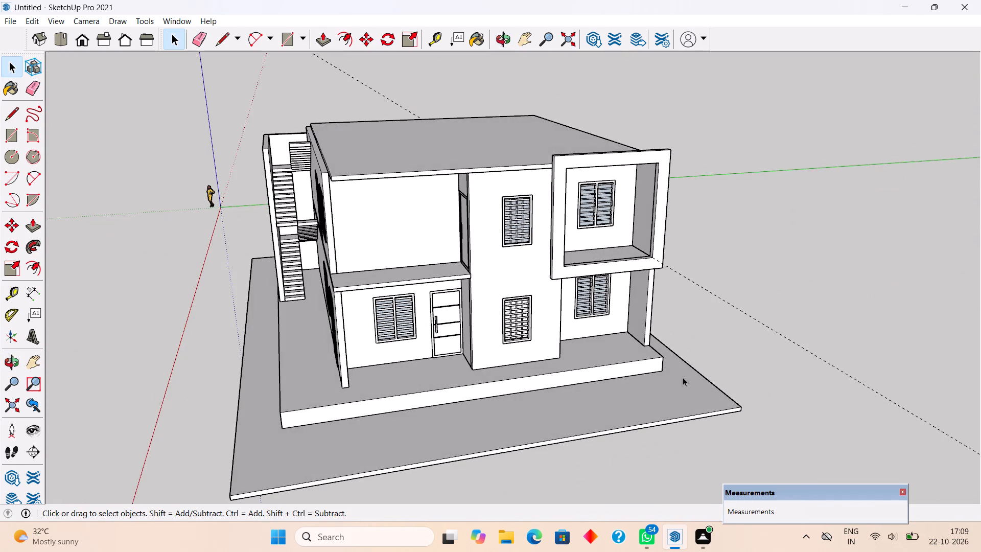
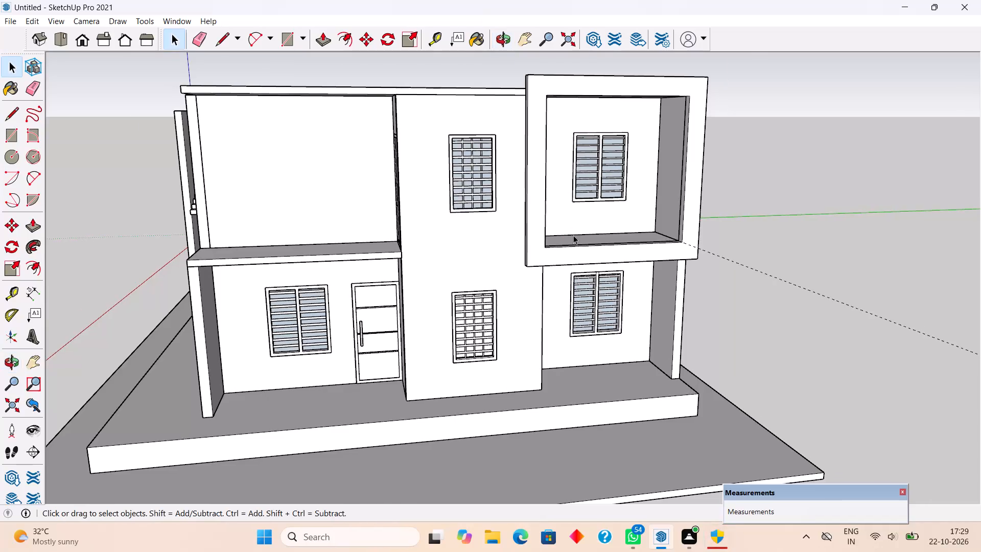
Place a guide 9" in from the wall opening's front edge on the upper porch floor, behind the projecting frame.
{"action": "scroll", "coordinate": [573, 235], "scroll_direction": "up", "scroll_amount": 3}
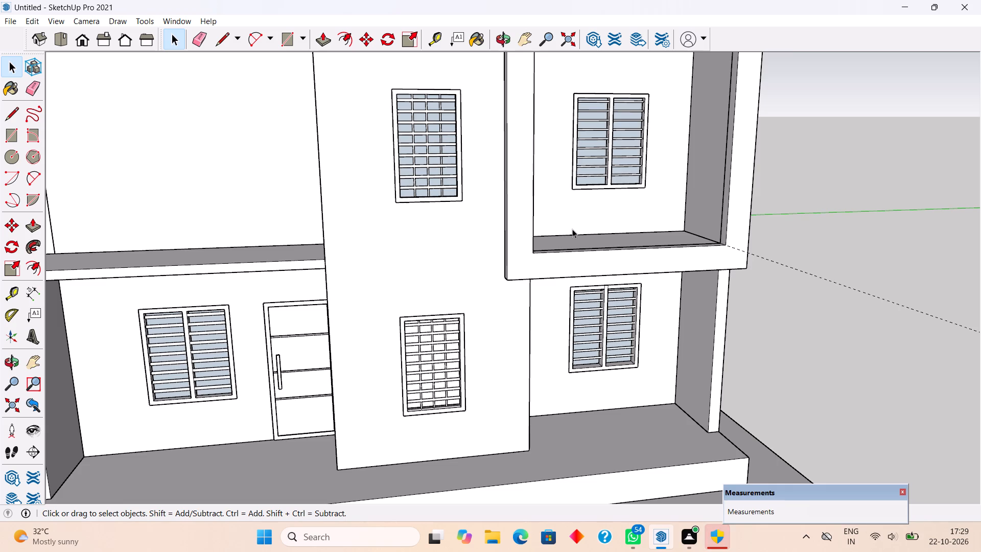
{"action": "scroll", "coordinate": [572, 229], "scroll_direction": "up", "scroll_amount": 2}
{"action": "scroll", "coordinate": [572, 229], "scroll_direction": "down", "scroll_amount": 3}
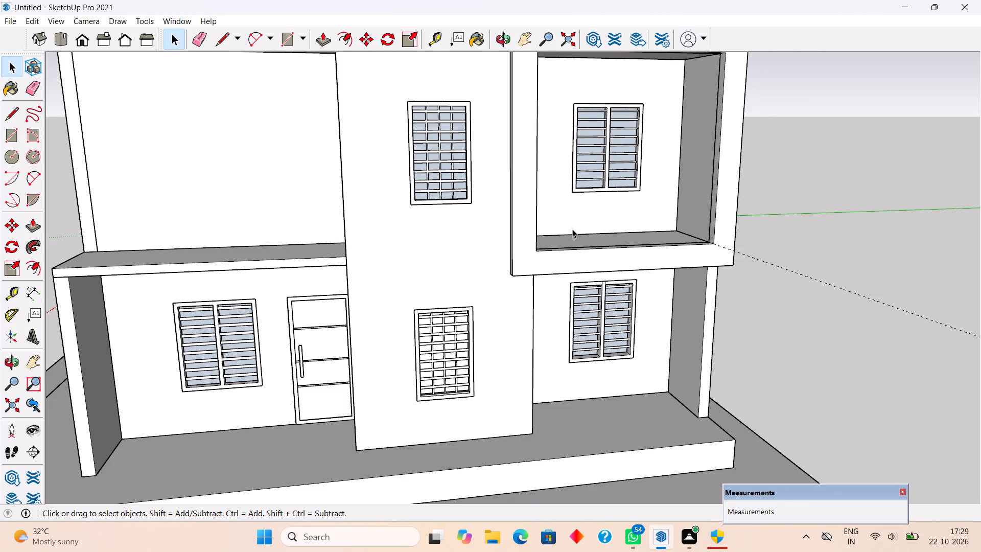
{"action": "scroll", "coordinate": [572, 229], "scroll_direction": "down", "scroll_amount": 4}
{"action": "middle_click_drag", "start_coordinate": [580, 267], "coordinate": [575, 381]}
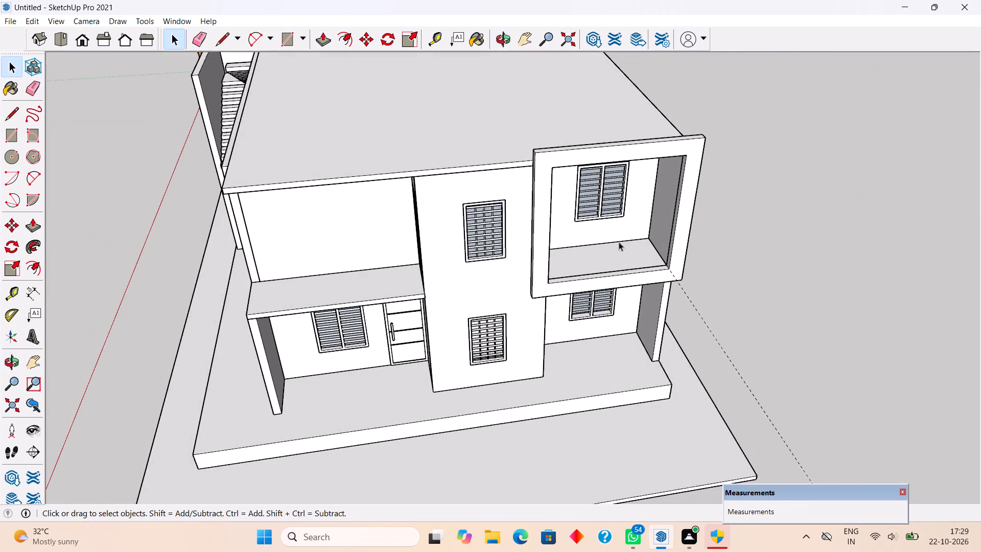
{"action": "middle_click_drag", "start_coordinate": [600, 300], "coordinate": [548, 410]}
{"action": "scroll", "coordinate": [568, 317], "scroll_direction": "up", "scroll_amount": 11}
{"action": "middle_click_drag", "start_coordinate": [602, 288], "coordinate": [596, 316]}
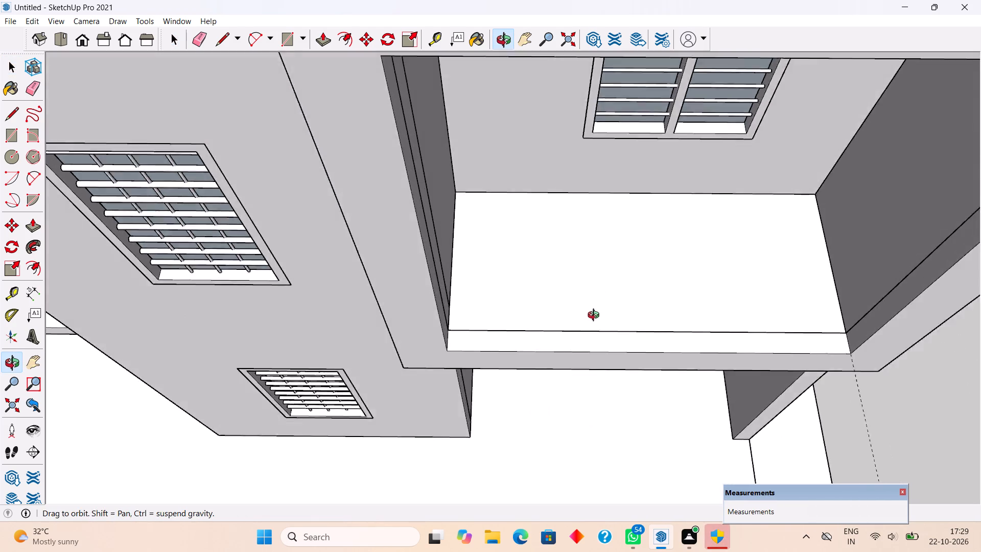
{"action": "middle_click_drag", "start_coordinate": [596, 316], "coordinate": [588, 338]}
{"action": "scroll", "coordinate": [581, 344], "scroll_direction": "up", "scroll_amount": 5}
{"action": "middle_click_drag", "start_coordinate": [565, 360], "coordinate": [454, 394]}
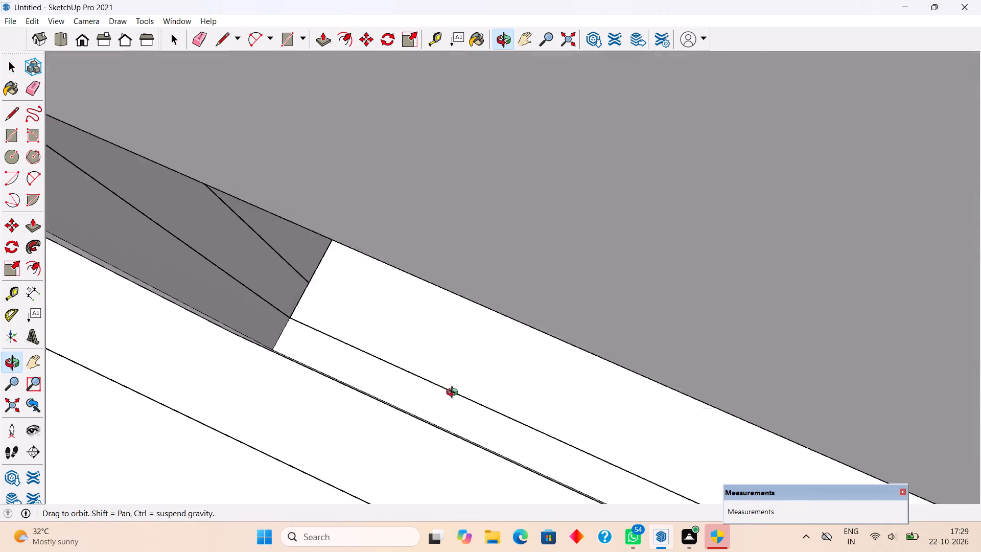
{"action": "middle_click_drag", "start_coordinate": [454, 394], "coordinate": [438, 352]}
{"action": "scroll", "coordinate": [438, 340], "scroll_direction": "up", "scroll_amount": 2}
{"action": "key", "text": "t"}
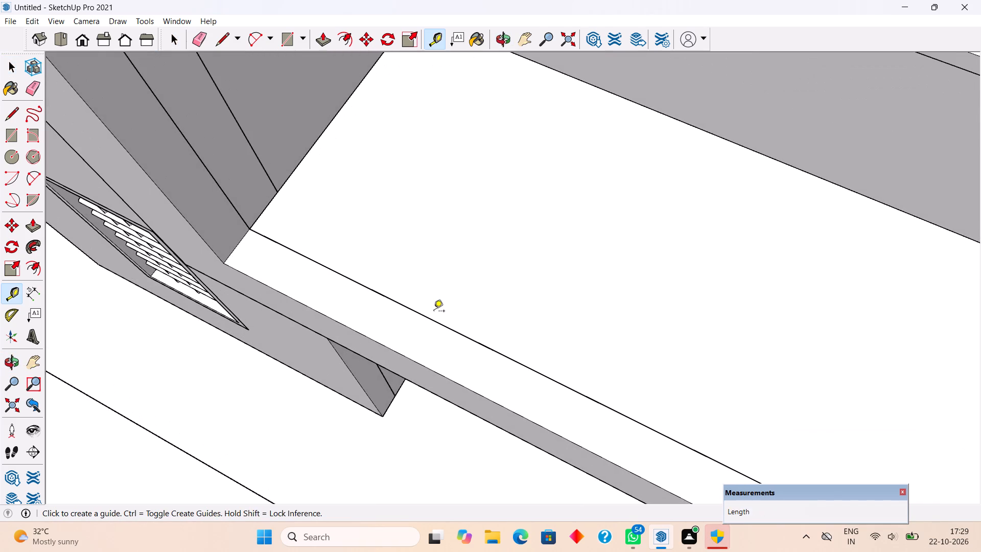
{"action": "left_click", "coordinate": [436, 320]}
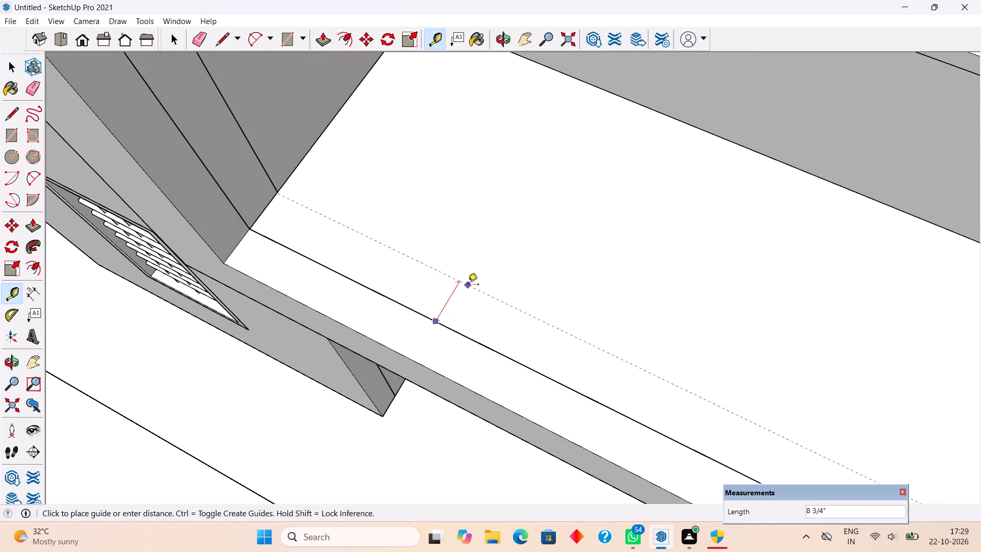
{"action": "type", "text": "9\""}
{"action": "key", "text": "Return"}
Draw a 9" by 12' rectangle on the upper porch floor between the guide and the opening's front edge.
{"action": "key", "text": "r"}
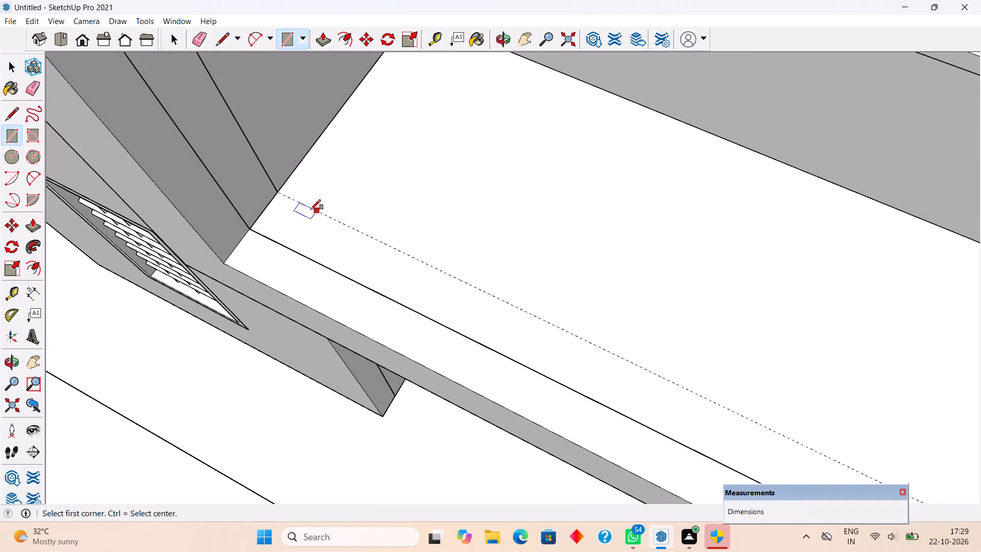
{"action": "left_click", "coordinate": [278, 194]}
{"action": "scroll", "coordinate": [278, 194], "scroll_direction": "down", "scroll_amount": 7}
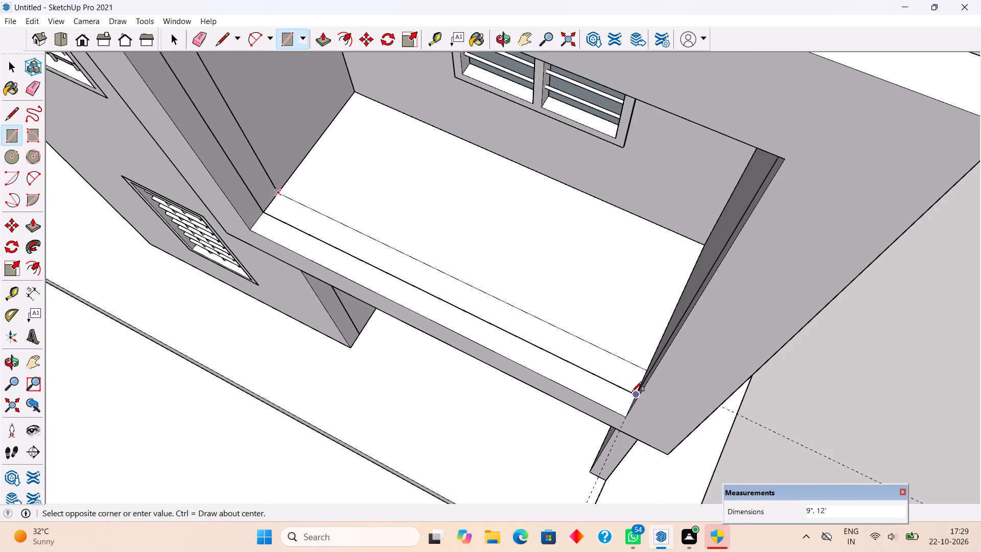
{"action": "scroll", "coordinate": [634, 397], "scroll_direction": "up", "scroll_amount": 18}
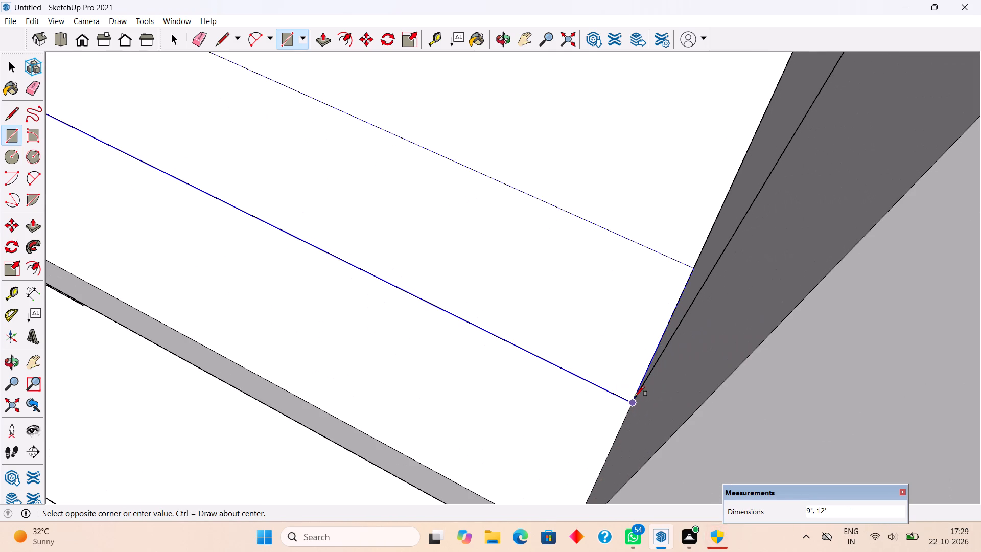
{"action": "left_click", "coordinate": [634, 405]}
Extrude the 9" wide floor strip of the upper porch upward by 1' as a low parapet.
{"action": "key", "text": "p"}
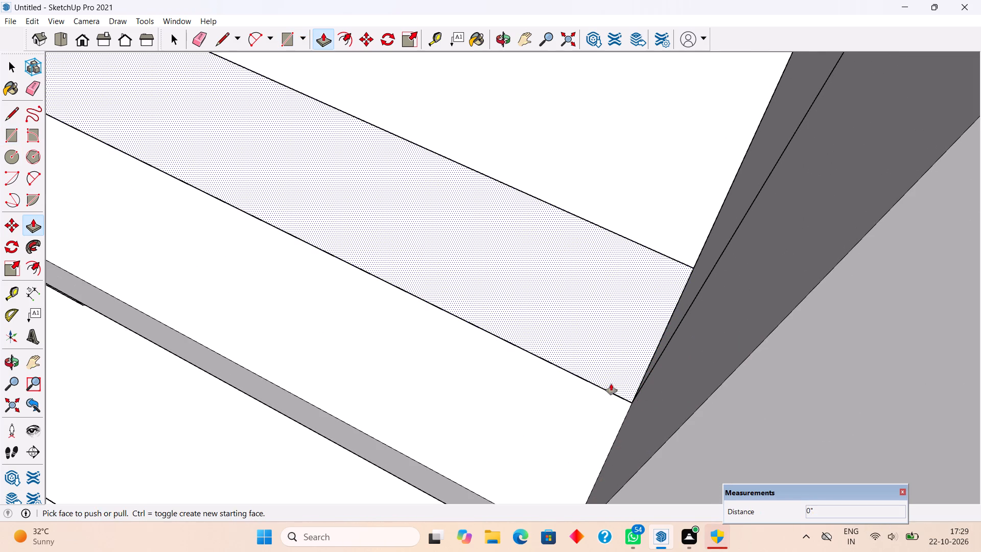
{"action": "left_click", "coordinate": [604, 378]}
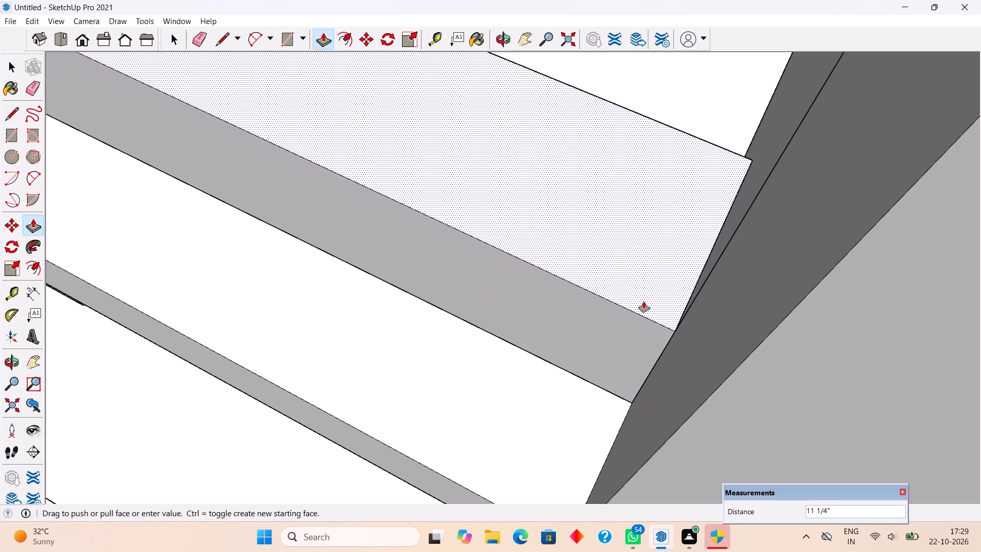
{"action": "type", "text": "1'"}
{"action": "key", "text": "Return"}
{"action": "key", "text": "space"}
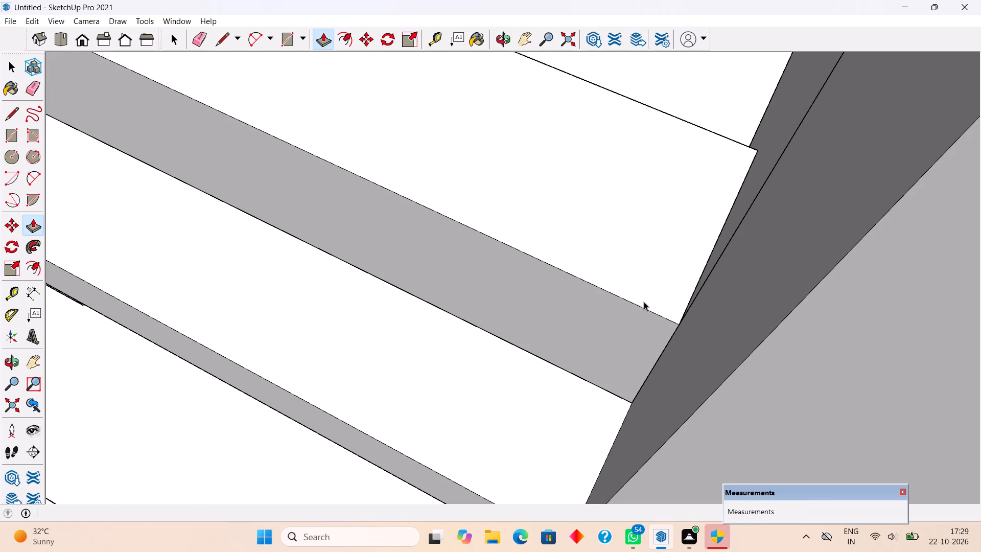
Check the low parapet of the upper porch against the whole front elevation.
{"action": "scroll", "coordinate": [639, 326], "scroll_direction": "down", "scroll_amount": 20}
{"action": "scroll", "coordinate": [639, 326], "scroll_direction": "down", "scroll_amount": 2}
{"action": "middle_click_drag", "start_coordinate": [628, 409], "coordinate": [721, 265]}
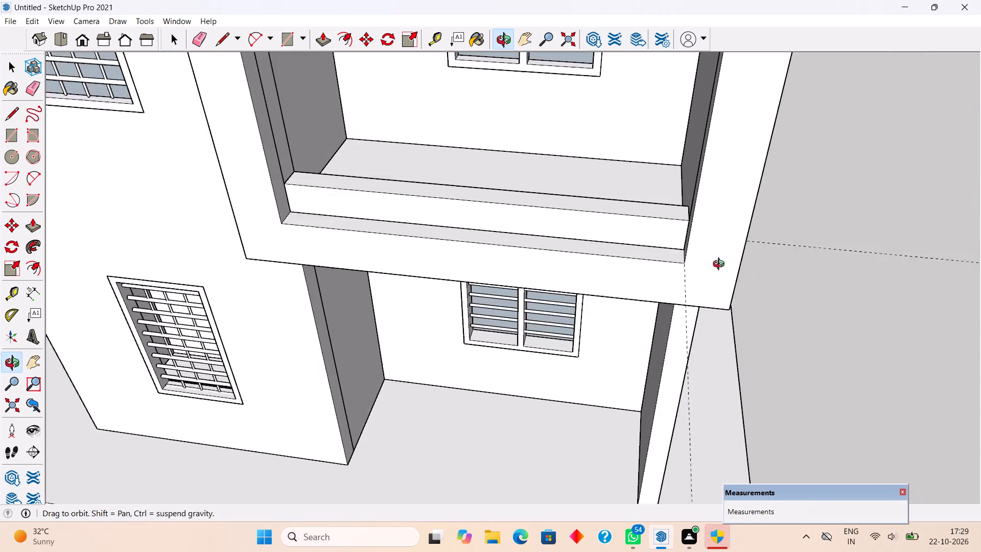
{"action": "middle_click_drag", "start_coordinate": [721, 265], "coordinate": [725, 257]}
{"action": "scroll", "coordinate": [718, 251], "scroll_direction": "down", "scroll_amount": 5}
{"action": "middle_click_drag", "start_coordinate": [720, 289], "coordinate": [739, 219]}
{"action": "scroll", "coordinate": [730, 202], "scroll_direction": "down", "scroll_amount": 12}
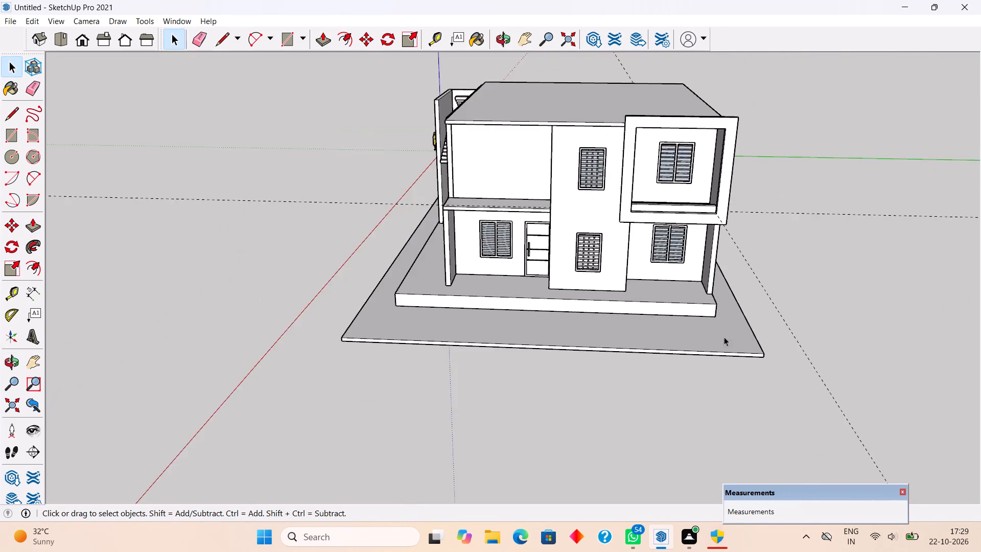
{"action": "scroll", "coordinate": [730, 339], "scroll_direction": "up", "scroll_amount": 2}
{"action": "middle_click_drag", "start_coordinate": [748, 303], "coordinate": [752, 284]}
{"action": "scroll", "coordinate": [752, 283], "scroll_direction": "up", "scroll_amount": 1}
{"action": "scroll", "coordinate": [740, 222], "scroll_direction": "down", "scroll_amount": 5}
{"action": "scroll", "coordinate": [729, 153], "scroll_direction": "up", "scroll_amount": 8}
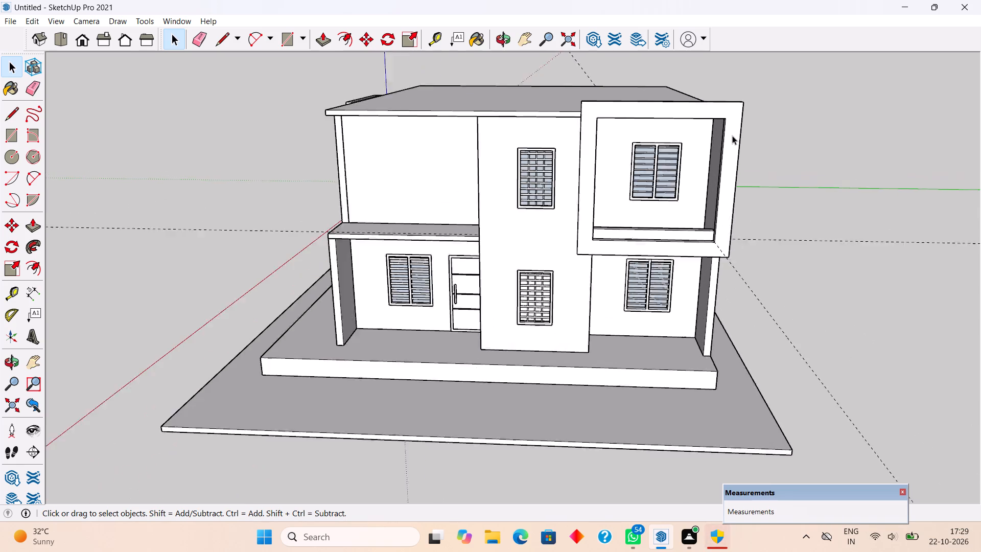
{"action": "middle_click_drag", "start_coordinate": [755, 218], "coordinate": [753, 163]}
{"action": "scroll", "coordinate": [753, 163], "scroll_direction": "up", "scroll_amount": 1}
{"action": "scroll", "coordinate": [726, 203], "scroll_direction": "up", "scroll_amount": 3}
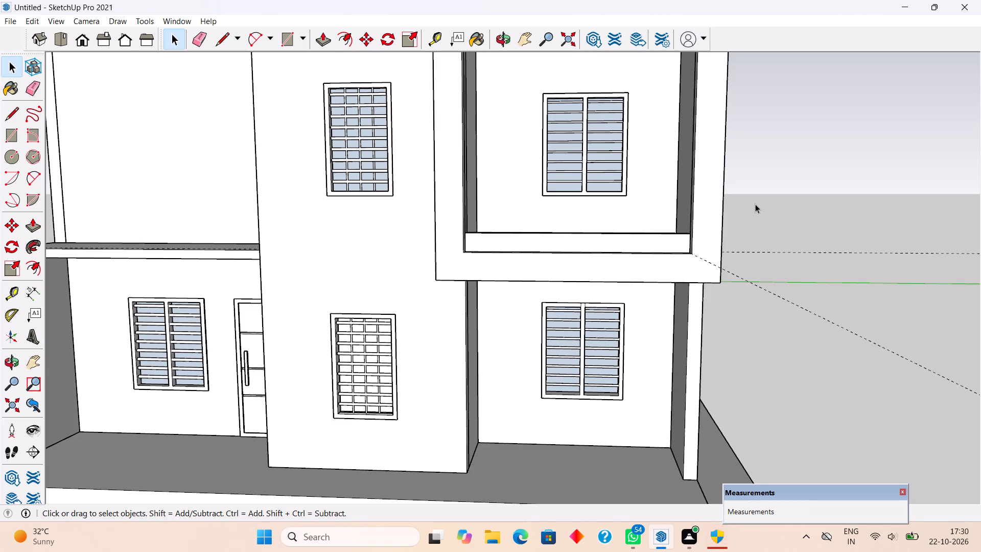
Make the low parapet of the upper porch a group.
{"action": "middle_click_drag", "start_coordinate": [747, 196], "coordinate": [776, 332]}
{"action": "scroll", "coordinate": [680, 337], "scroll_direction": "up", "scroll_amount": 3}
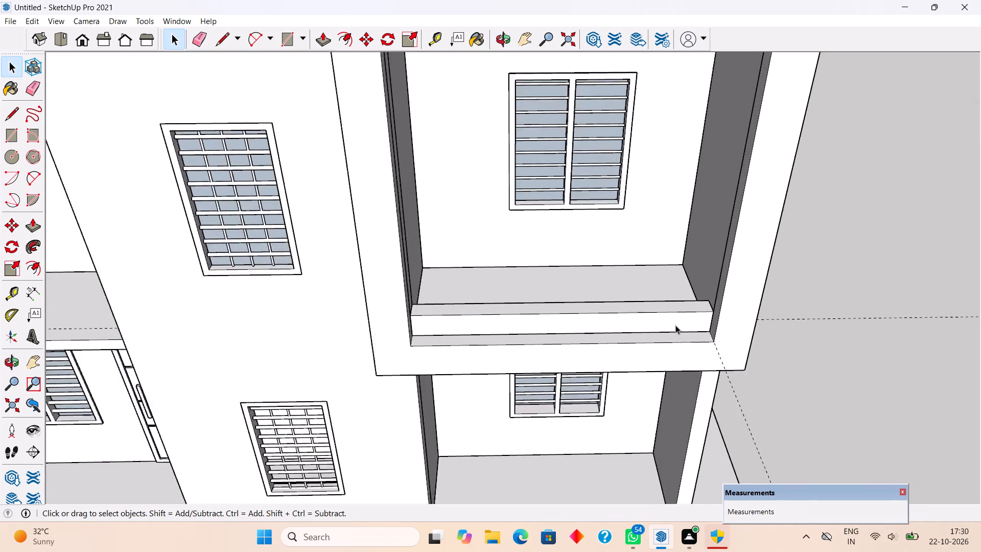
{"action": "scroll", "coordinate": [675, 325], "scroll_direction": "up", "scroll_amount": 2}
{"action": "triple_click", "coordinate": [675, 324]}
{"action": "right_click", "coordinate": [675, 324]}
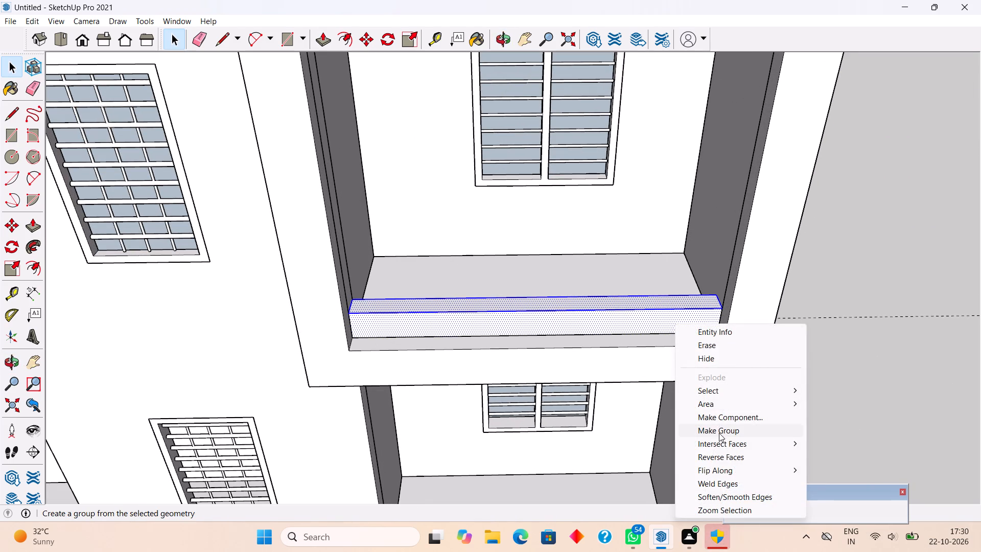
{"action": "left_click", "coordinate": [719, 433]}
{"action": "left_click", "coordinate": [806, 355]}
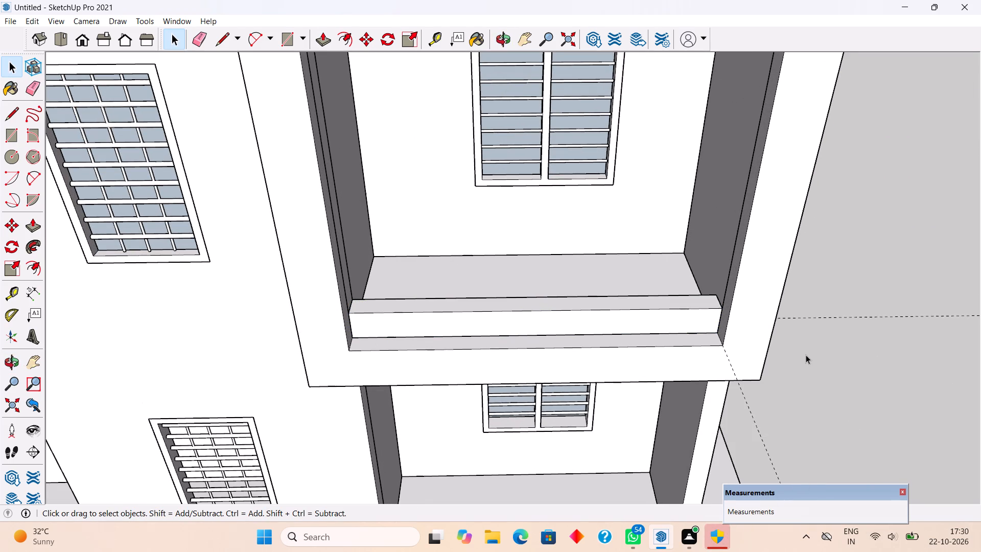
Draw an upright rectangle 12' high and about 2 7/8" wide in the upper porch frame opening, beside its outer side.
{"action": "scroll", "coordinate": [806, 355], "scroll_direction": "down", "scroll_amount": 4}
{"action": "scroll", "coordinate": [806, 195], "scroll_direction": "up", "scroll_amount": 3}
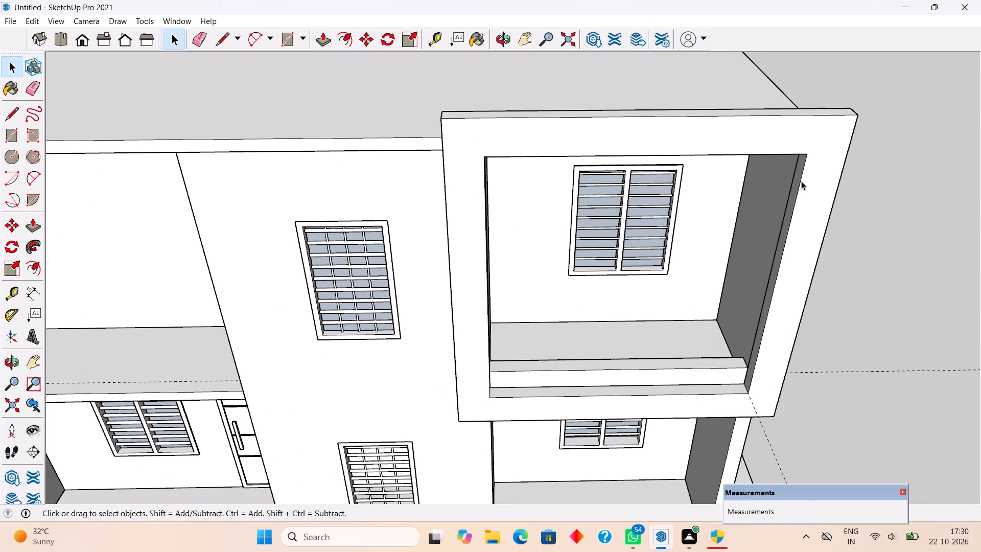
{"action": "key", "text": "r"}
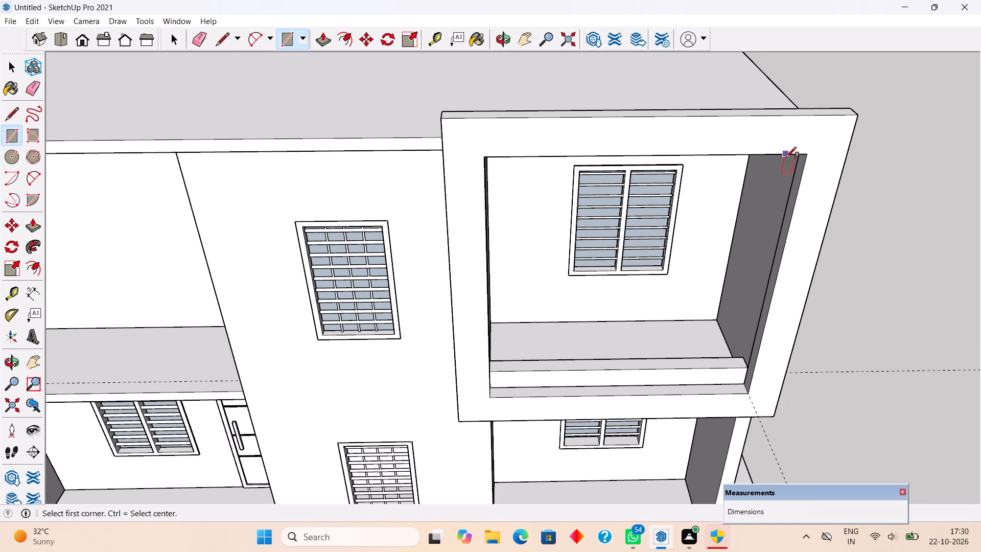
{"action": "left_click", "coordinate": [792, 157]}
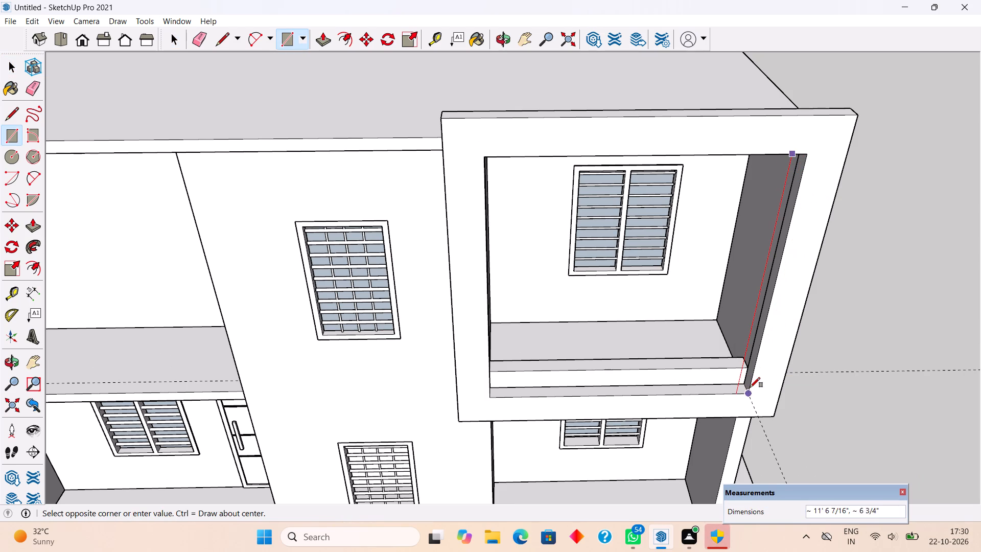
{"action": "scroll", "coordinate": [745, 393], "scroll_direction": "up", "scroll_amount": 7}
{"action": "left_click", "coordinate": [739, 396]}
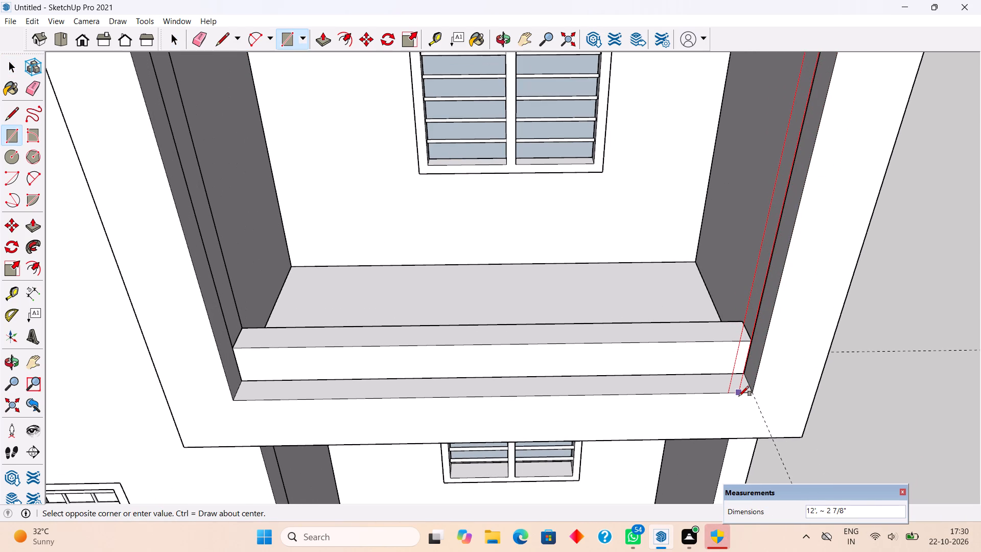
Extrude the narrow upright rectangle in the upper porch frame opening by 4".
{"action": "key", "text": "p"}
{"action": "left_click", "coordinate": [737, 389]}
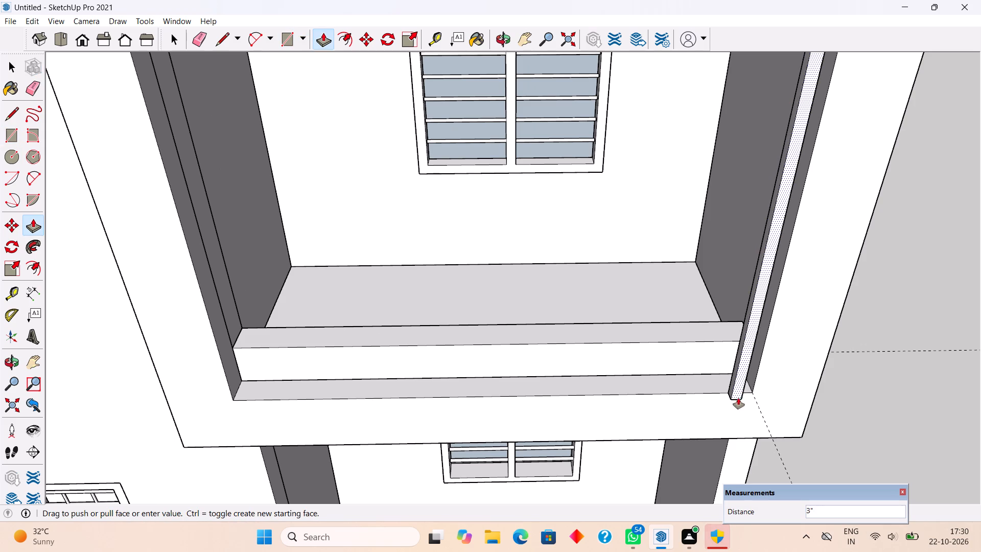
{"action": "type", "text": "4\""}
{"action": "key", "text": "Return"}
{"action": "key", "text": "space"}
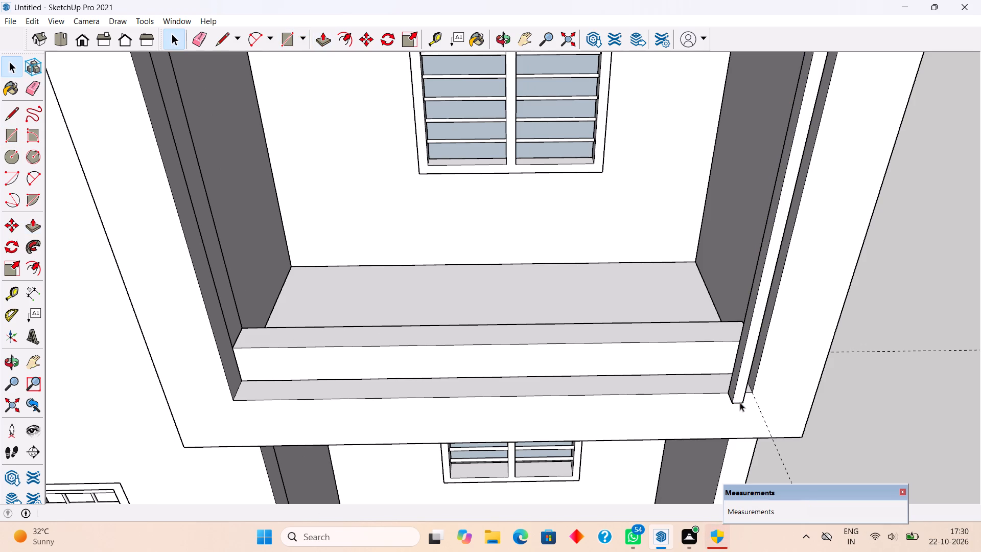
Make the slim vertical bar in the upper porch frame opening a group.
{"action": "triple_click", "coordinate": [737, 383]}
{"action": "right_click", "coordinate": [737, 383]}
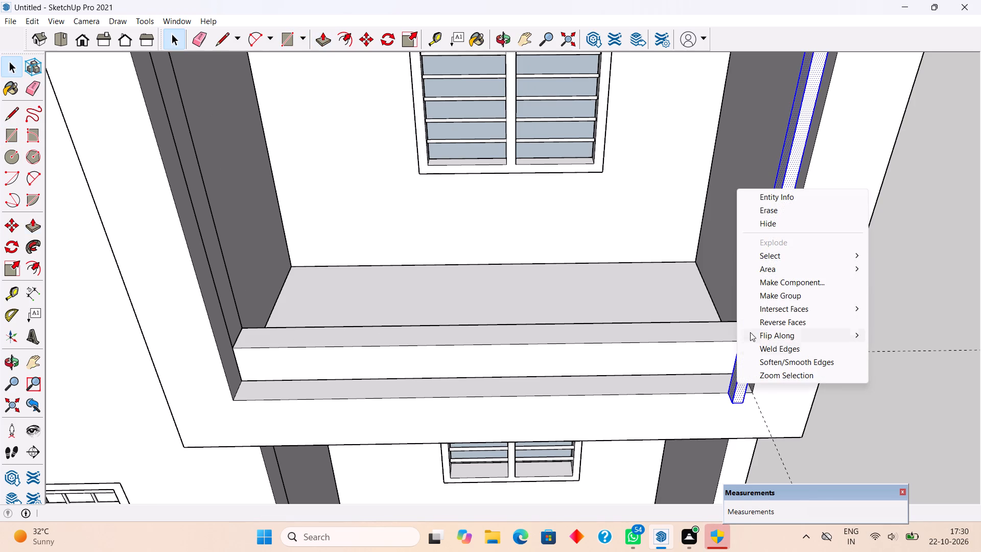
{"action": "left_click", "coordinate": [758, 297]}
Move the vertical bar back onto the frame's ledge, with its rear bottom corner on the parapet's base line.
{"action": "middle_click_drag", "start_coordinate": [853, 349], "coordinate": [903, 333]}
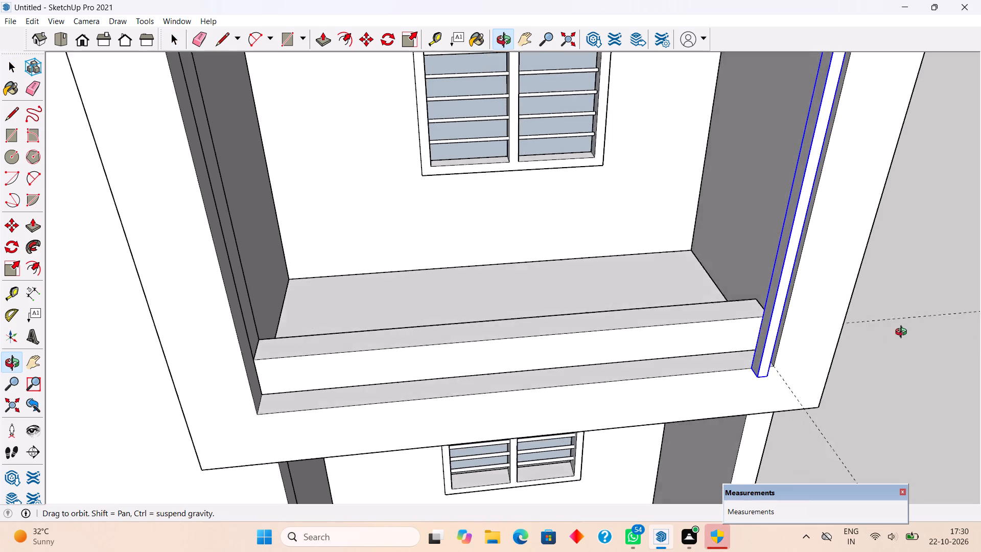
{"action": "middle_click_drag", "start_coordinate": [903, 333], "coordinate": [932, 319]}
{"action": "scroll", "coordinate": [786, 338], "scroll_direction": "up", "scroll_amount": 6}
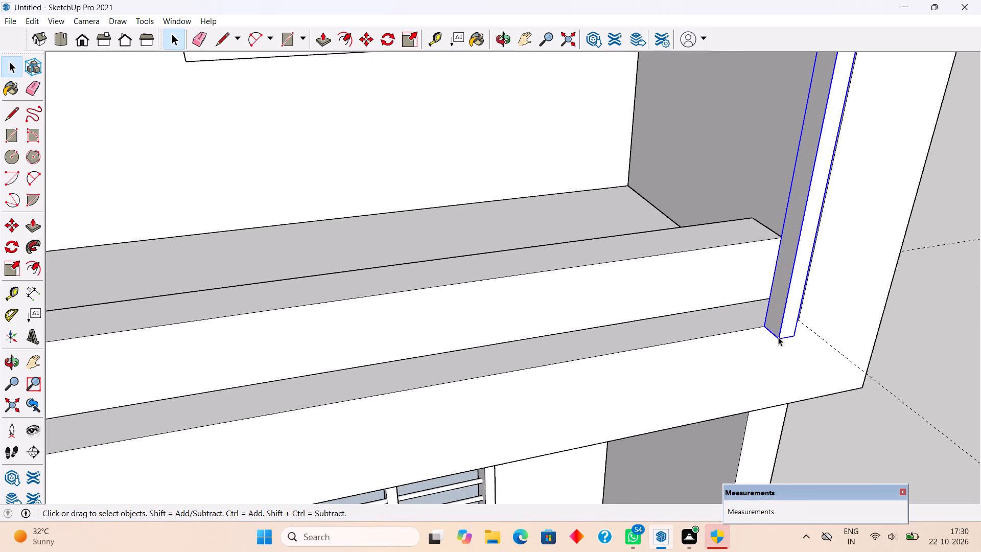
{"action": "key", "text": "m"}
{"action": "left_click", "coordinate": [763, 324]}
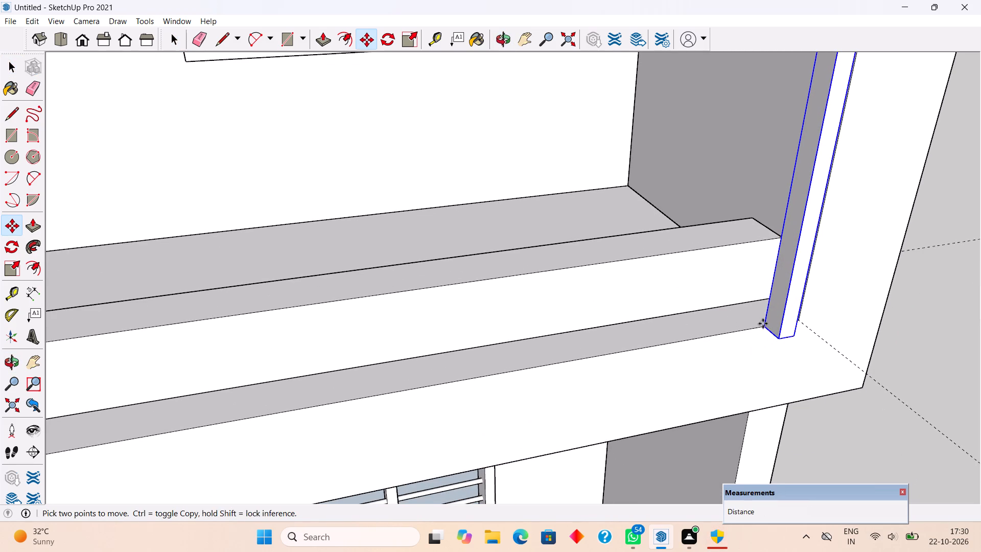
{"action": "left_click", "coordinate": [736, 304]}
Move the vertical bar about 3 3/16" along the parapet's base toward the frame's outer side.
{"action": "scroll", "coordinate": [736, 304], "scroll_direction": "down", "scroll_amount": 8}
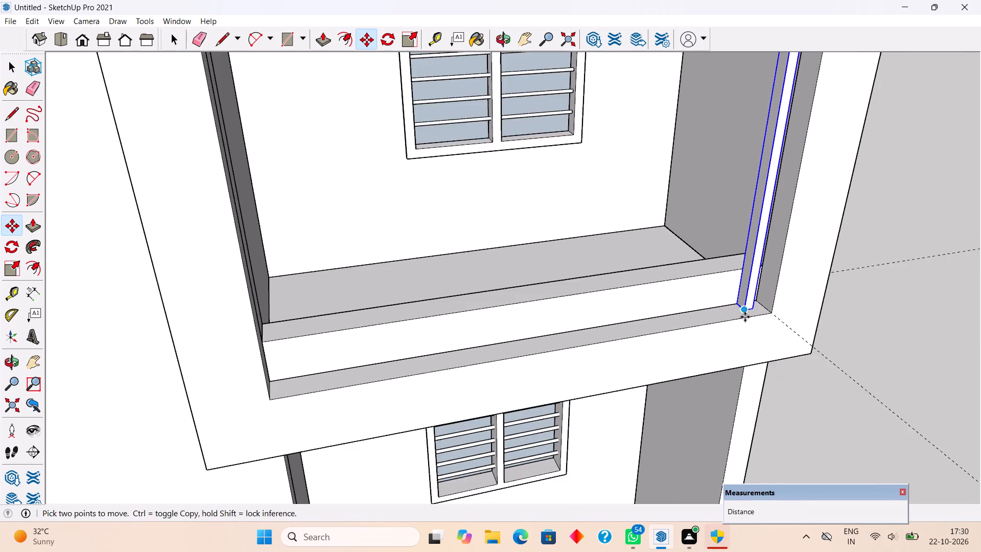
{"action": "scroll", "coordinate": [745, 317], "scroll_direction": "down", "scroll_amount": 3}
{"action": "middle_click_drag", "start_coordinate": [821, 307], "coordinate": [655, 236]}
{"action": "scroll", "coordinate": [691, 311], "scroll_direction": "up", "scroll_amount": 4}
{"action": "scroll", "coordinate": [732, 338], "scroll_direction": "up", "scroll_amount": 6}
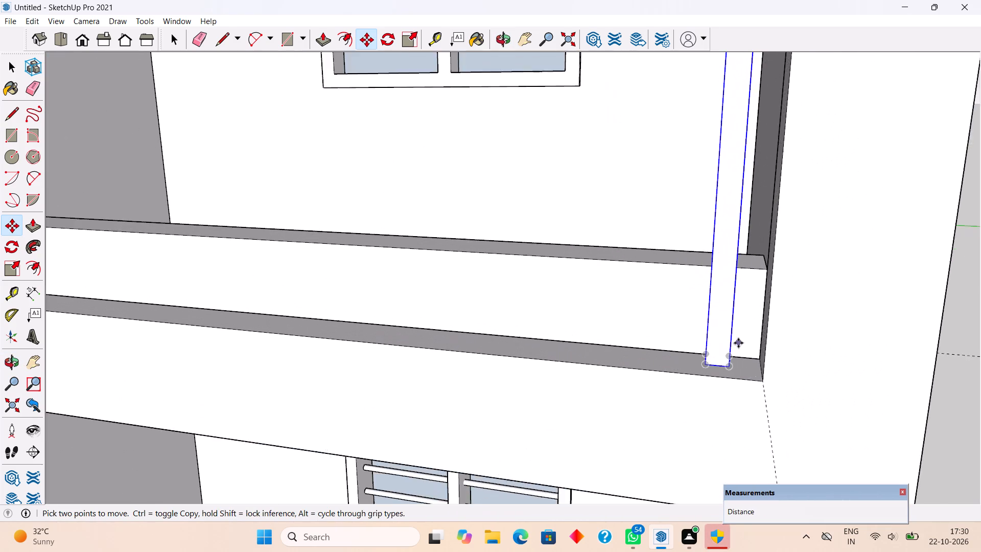
{"action": "scroll", "coordinate": [738, 343], "scroll_direction": "up", "scroll_amount": 15}
{"action": "middle_click_drag", "start_coordinate": [727, 365], "coordinate": [703, 365]}
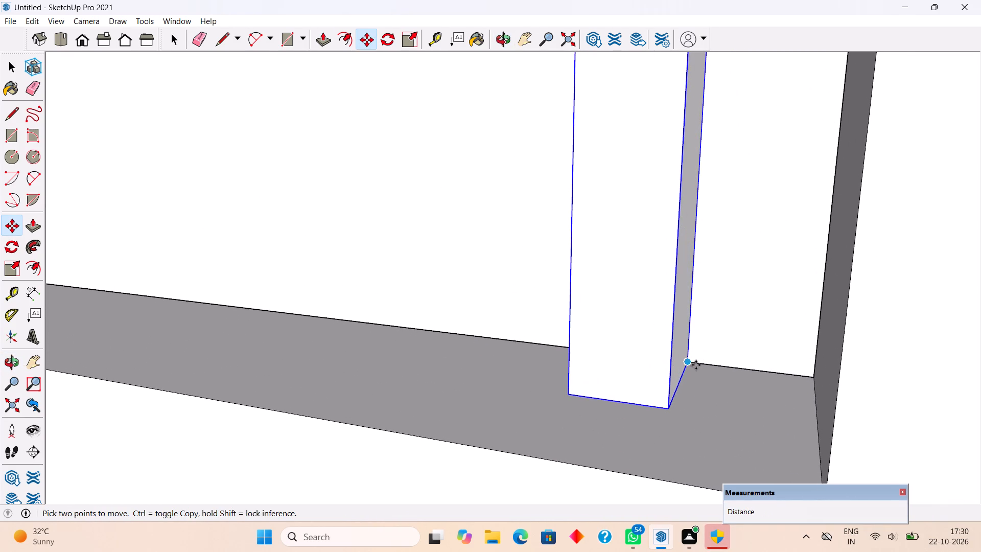
{"action": "left_click", "coordinate": [696, 365]}
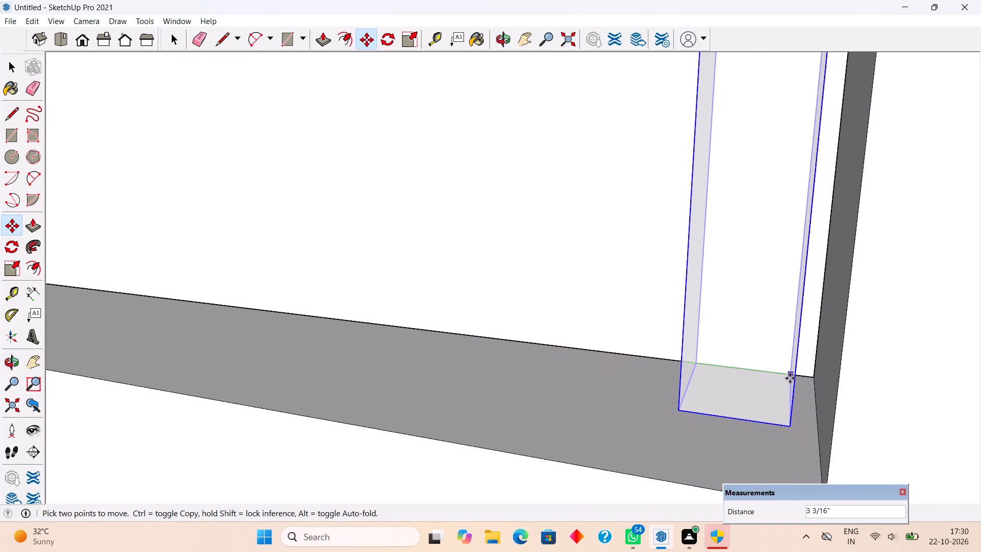
{"action": "left_click", "coordinate": [790, 378]}
{"action": "scroll", "coordinate": [790, 378], "scroll_direction": "down", "scroll_amount": 15}
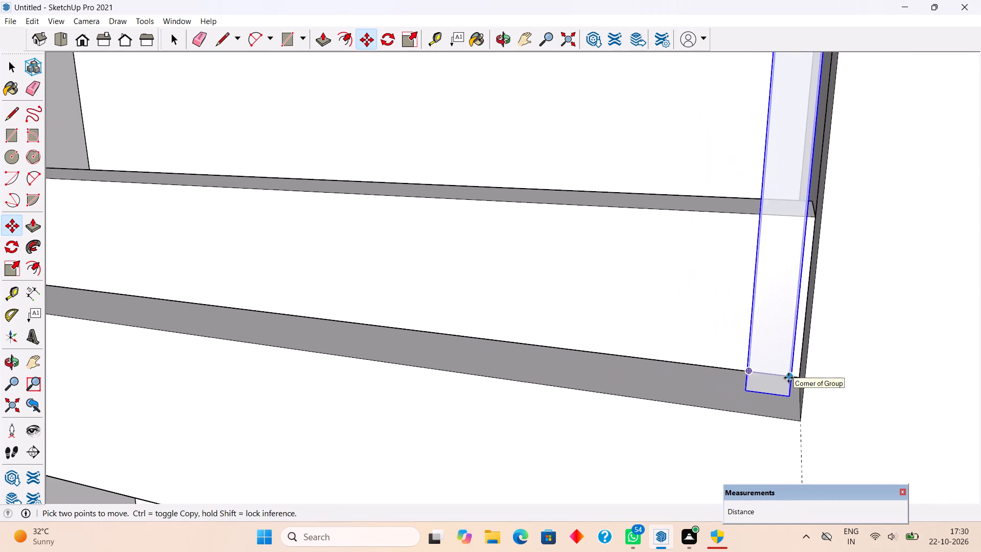
Copy the slim vertical bar 5" along the parapet toward the frame's inner side and array it as 6 copies.
{"action": "scroll", "coordinate": [788, 378], "scroll_direction": "down", "scroll_amount": 10}
{"action": "middle_click_drag", "start_coordinate": [772, 415], "coordinate": [905, 420]}
{"action": "scroll", "coordinate": [905, 420], "scroll_direction": "down", "scroll_amount": 4}
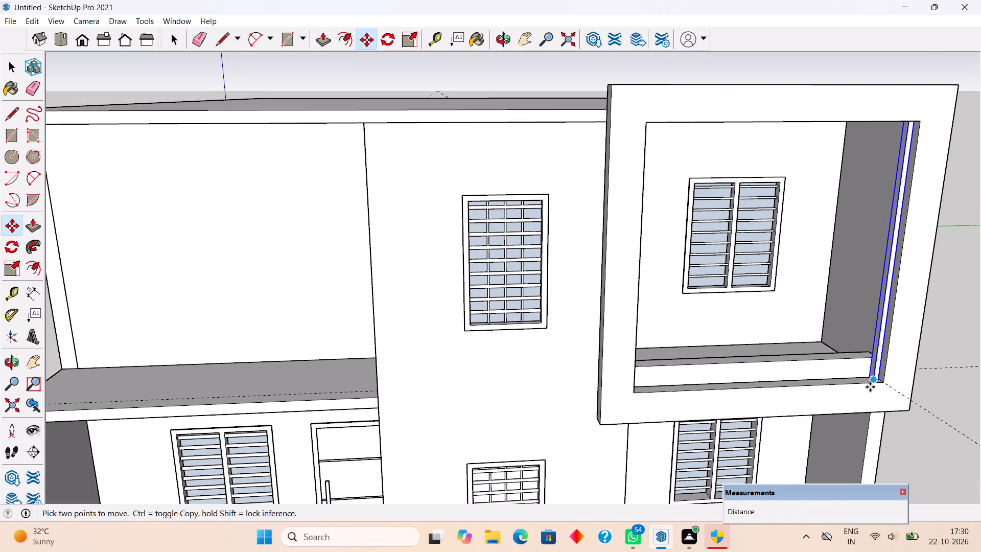
{"action": "scroll", "coordinate": [872, 386], "scroll_direction": "up", "scroll_amount": 12}
{"action": "left_click", "coordinate": [866, 365]}
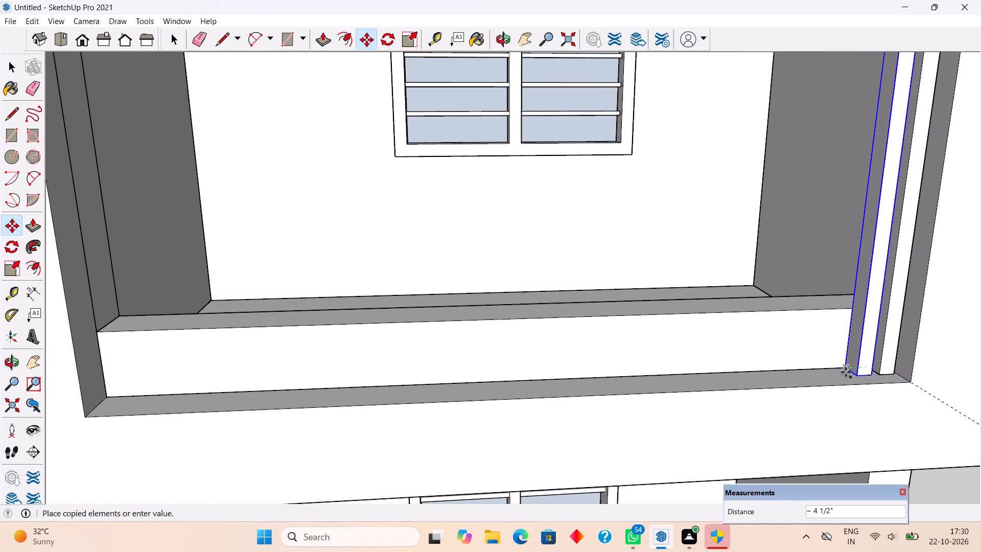
{"action": "type", "text": "5\""}
{"action": "key", "text": "Return"}
{"action": "key", "text": "x"}
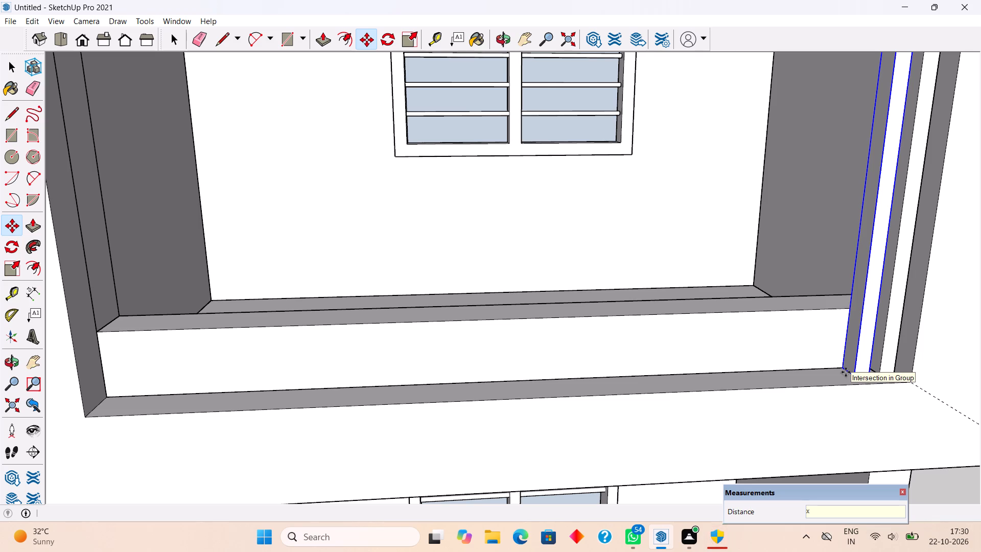
{"action": "key", "text": "6"}
{"action": "key", "text": "Return"}
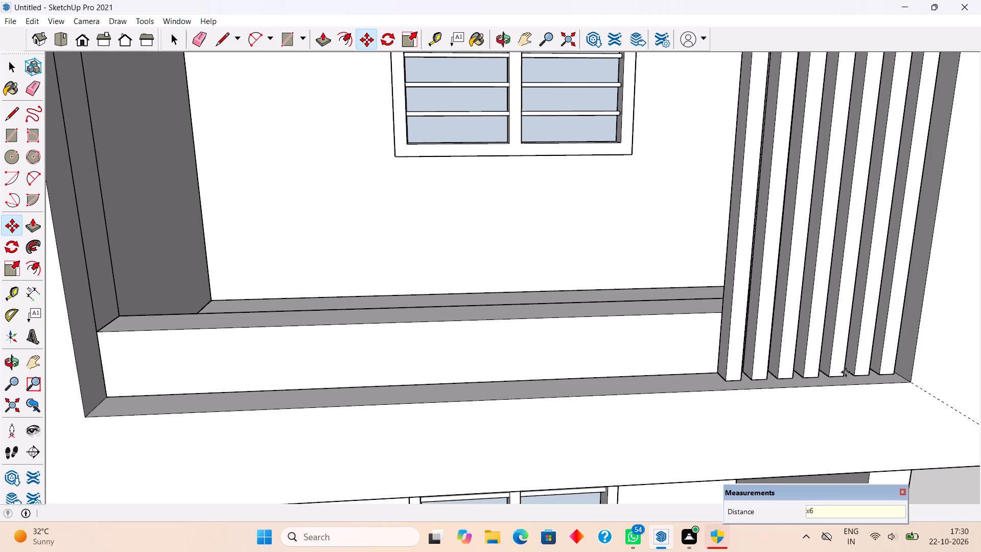
Delete the copied vertical bar farthest from the frame's outer side.
{"action": "scroll", "coordinate": [821, 377], "scroll_direction": "down", "scroll_amount": 15}
{"action": "key", "text": "space"}
{"action": "middle_click_drag", "start_coordinate": [922, 373], "coordinate": [900, 299]}
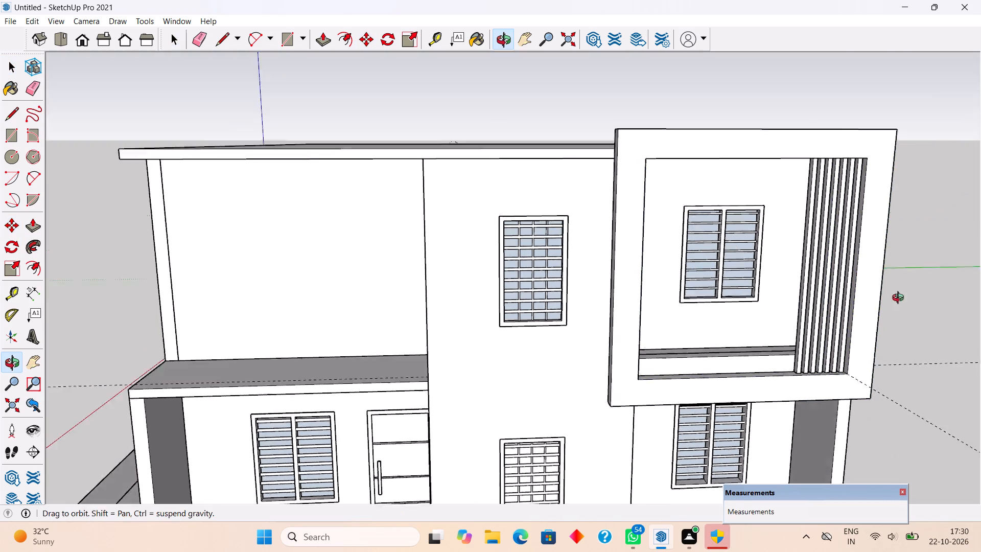
{"action": "middle_click_drag", "start_coordinate": [900, 299], "coordinate": [885, 242]}
{"action": "scroll", "coordinate": [884, 240], "scroll_direction": "down", "scroll_amount": 2}
{"action": "middle_click_drag", "start_coordinate": [891, 259], "coordinate": [941, 279]}
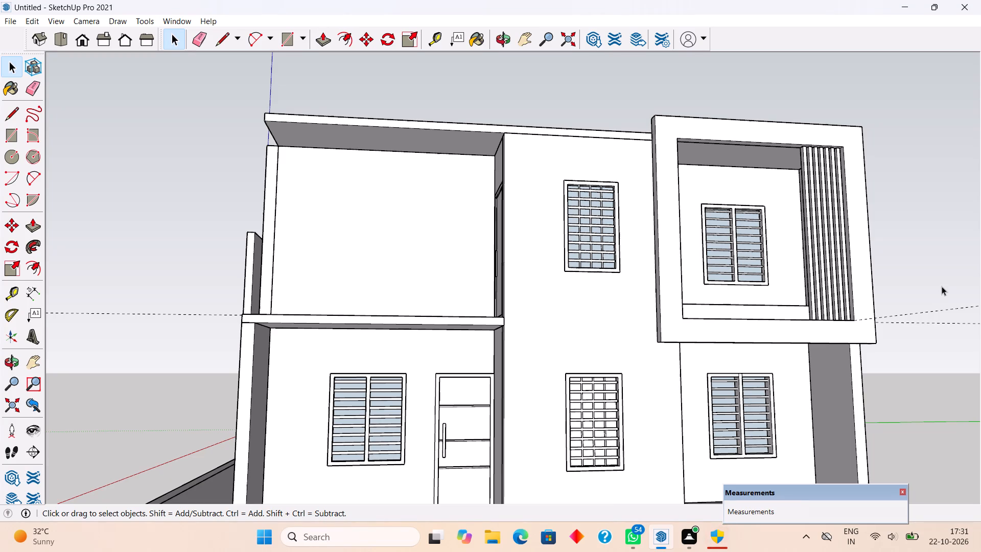
{"action": "scroll", "coordinate": [942, 286], "scroll_direction": "up", "scroll_amount": 2}
{"action": "scroll", "coordinate": [828, 131], "scroll_direction": "down", "scroll_amount": 3}
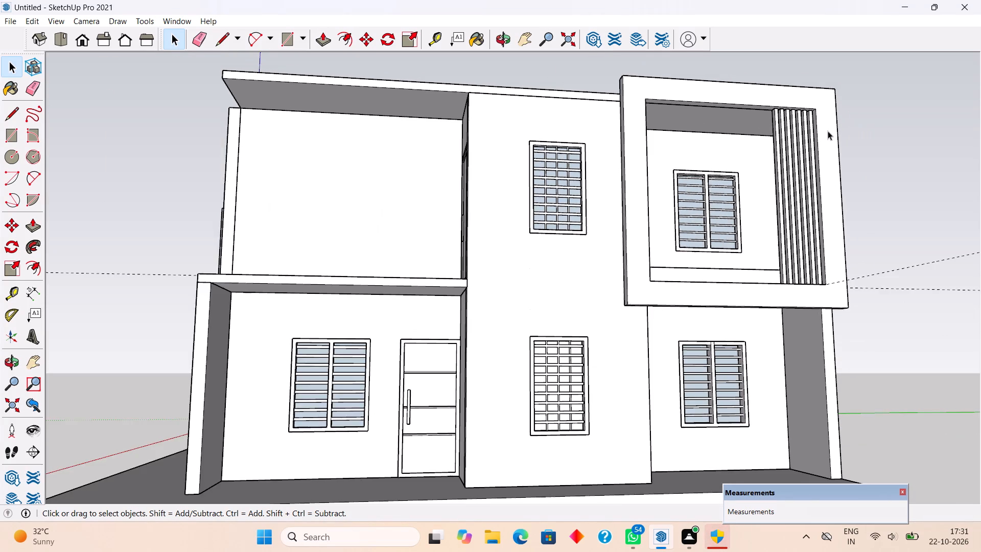
{"action": "middle_click_drag", "start_coordinate": [828, 170], "coordinate": [825, 254]}
{"action": "scroll", "coordinate": [825, 258], "scroll_direction": "up", "scroll_amount": 4}
{"action": "scroll", "coordinate": [822, 300], "scroll_direction": "up", "scroll_amount": 6}
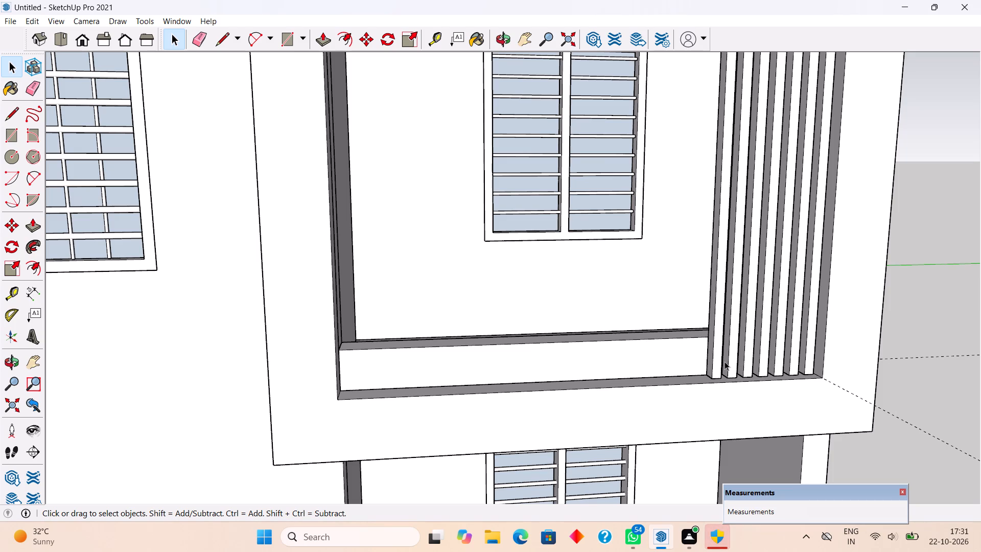
{"action": "scroll", "coordinate": [725, 361], "scroll_direction": "up", "scroll_amount": 4}
{"action": "left_click", "coordinate": [715, 349]}
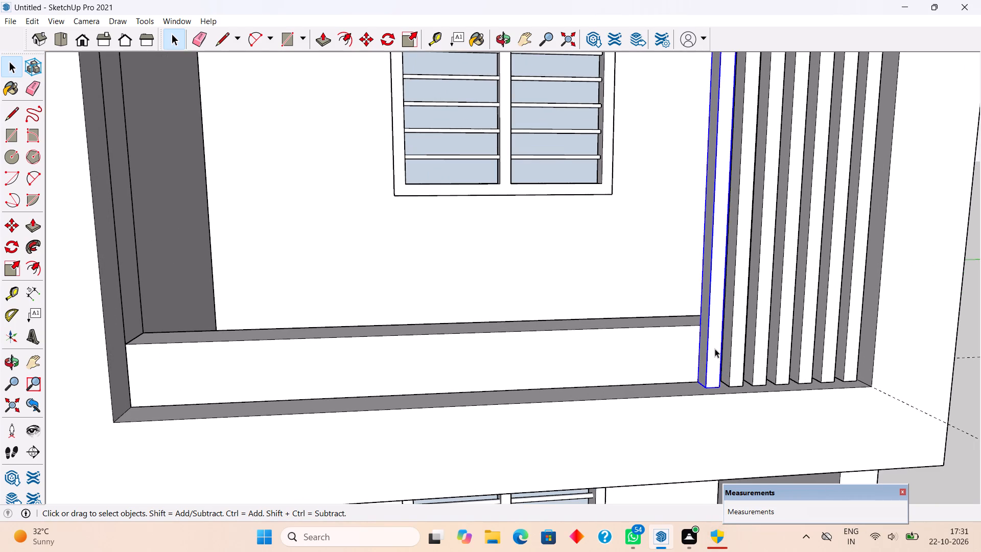
{"action": "key", "text": "Delete"}
Combine the six remaining vertical bars in the upper porch frame opening into one group.
{"action": "scroll", "coordinate": [715, 349], "scroll_direction": "down", "scroll_amount": 4}
{"action": "middle_click_drag", "start_coordinate": [703, 339], "coordinate": [698, 393]}
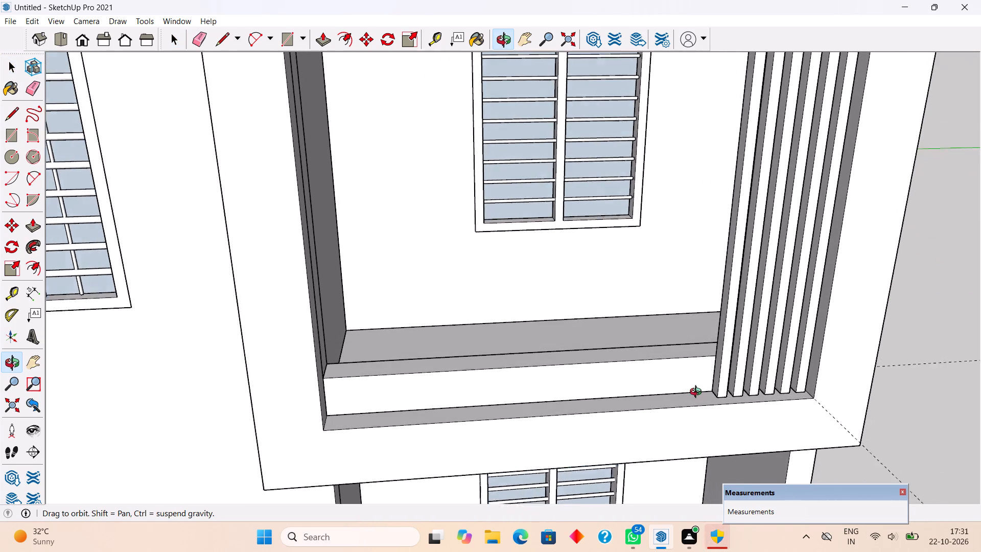
{"action": "middle_click_drag", "start_coordinate": [698, 393], "coordinate": [710, 408]}
{"action": "scroll", "coordinate": [718, 400], "scroll_direction": "up", "scroll_amount": 2}
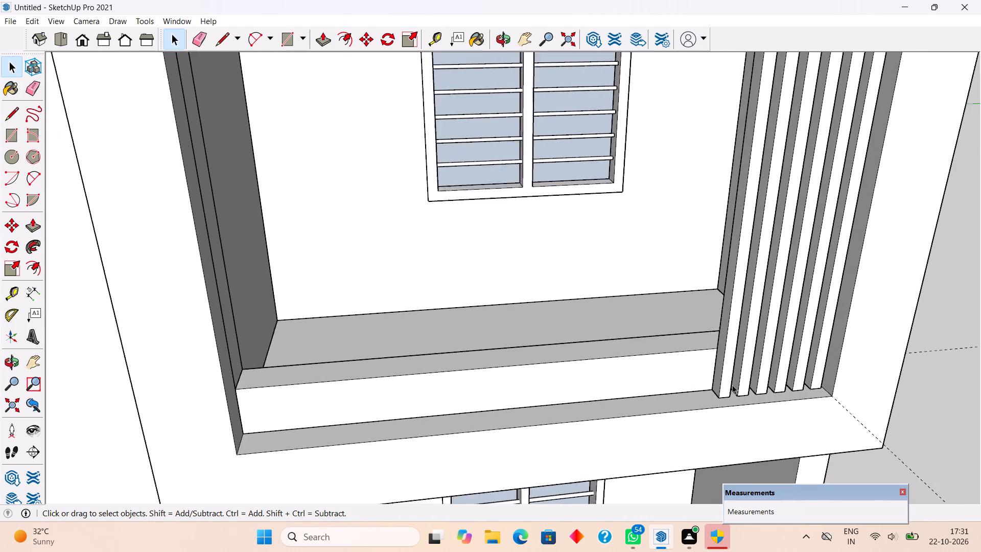
{"action": "scroll", "coordinate": [732, 385], "scroll_direction": "up", "scroll_amount": 1}
{"action": "left_click", "coordinate": [729, 346], "text": "ctrl"}
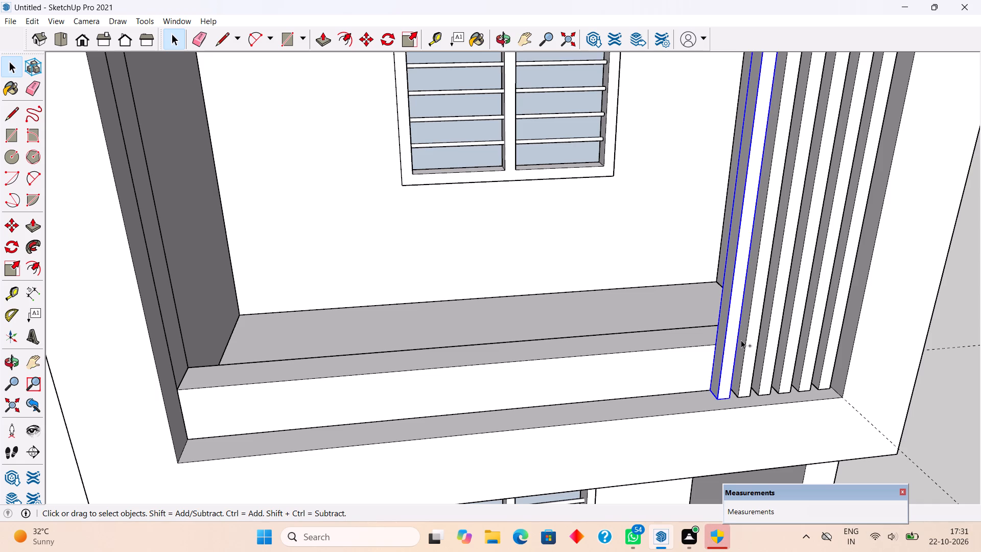
{"action": "left_click", "coordinate": [750, 360], "text": "ctrl"}
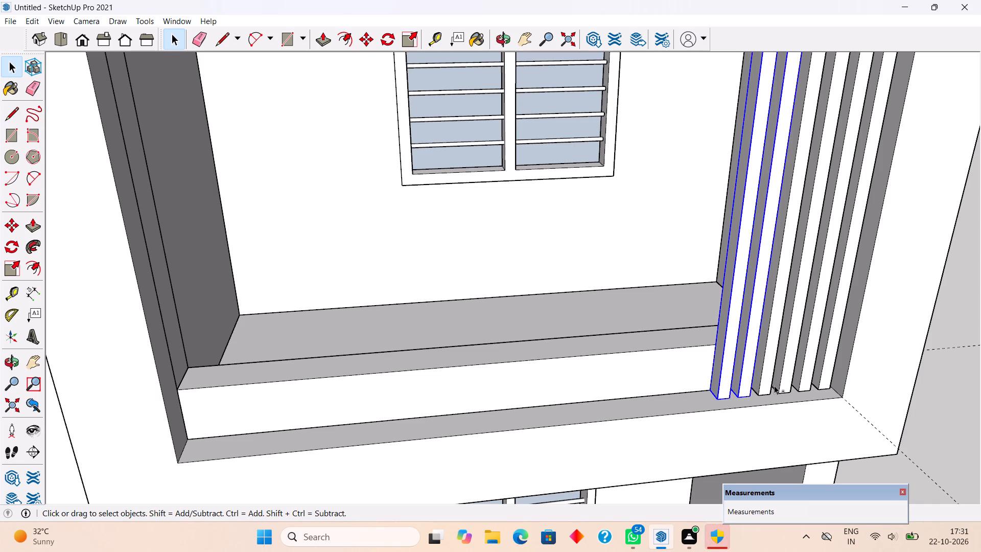
{"action": "left_click", "coordinate": [770, 387], "text": "ctrl"}
{"action": "left_click", "coordinate": [785, 380], "text": "ctrl"}
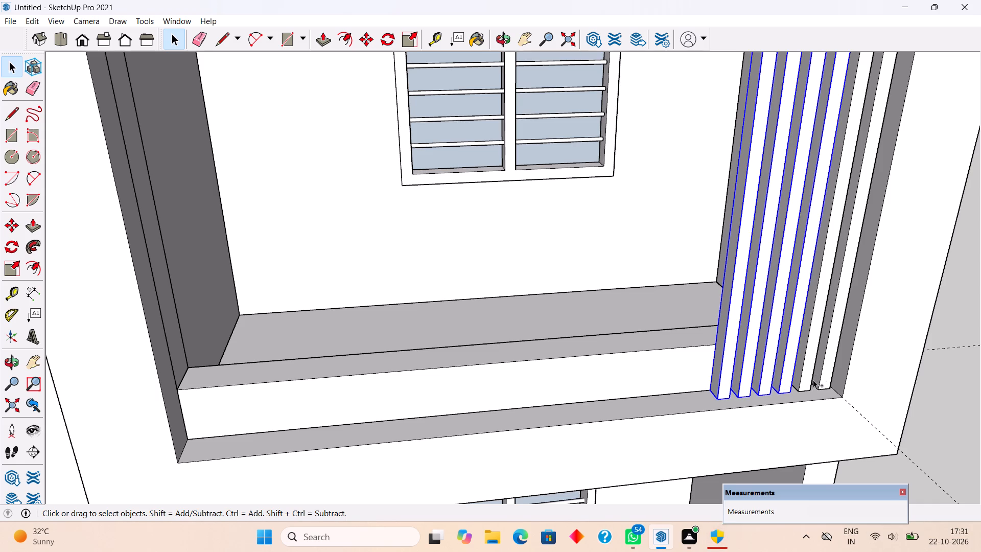
{"action": "left_click", "coordinate": [810, 385], "text": "ctrl"}
{"action": "left_click", "coordinate": [826, 379], "text": "ctrl"}
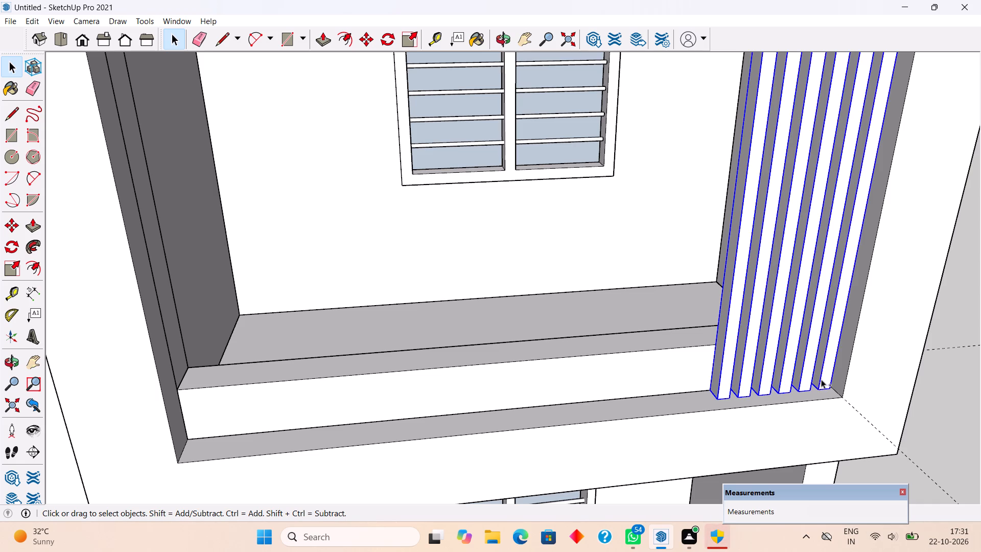
{"action": "right_click", "coordinate": [820, 379], "text": "ctrl"}
{"action": "left_click", "coordinate": [852, 277]}
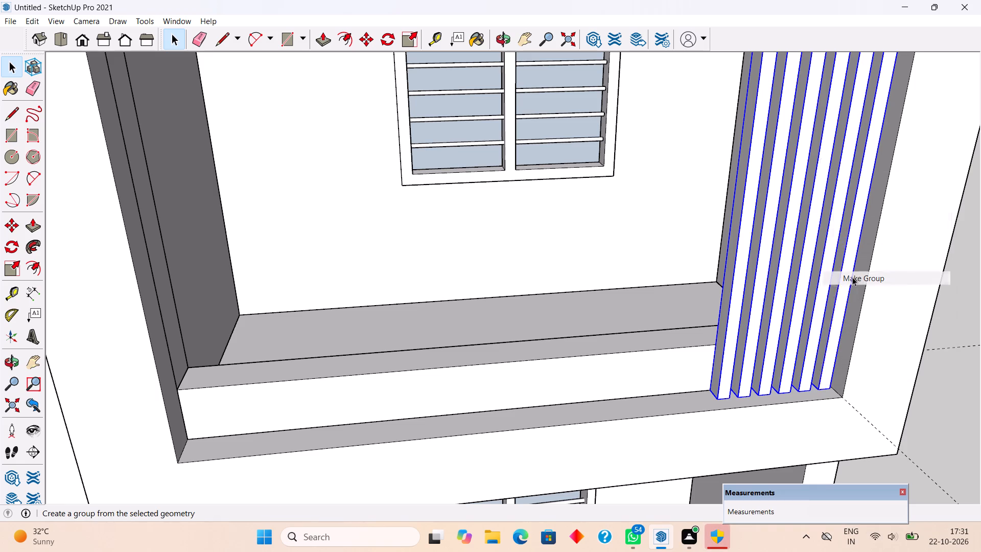
Hide the group of vertical bars.
{"action": "right_click", "coordinate": [793, 341]}
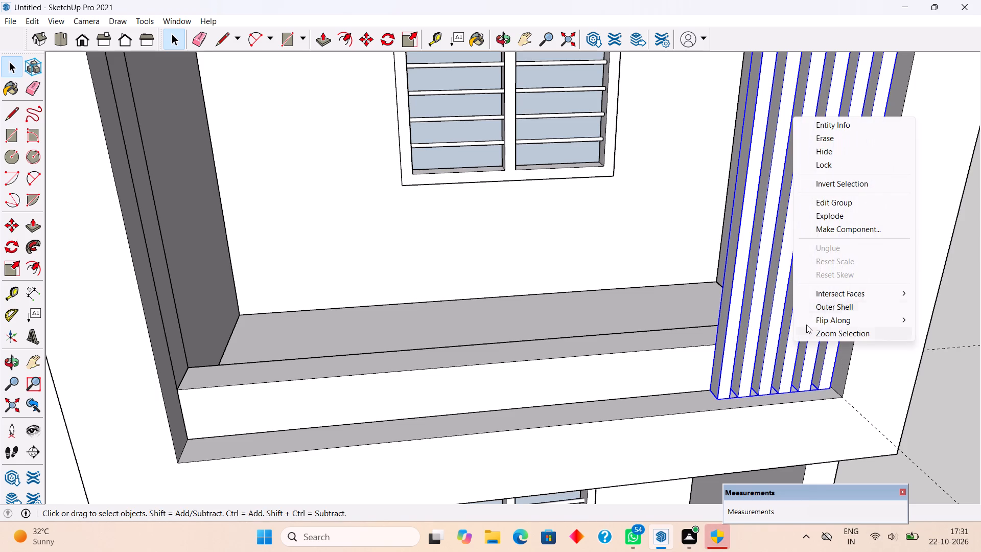
{"action": "left_click", "coordinate": [812, 155]}
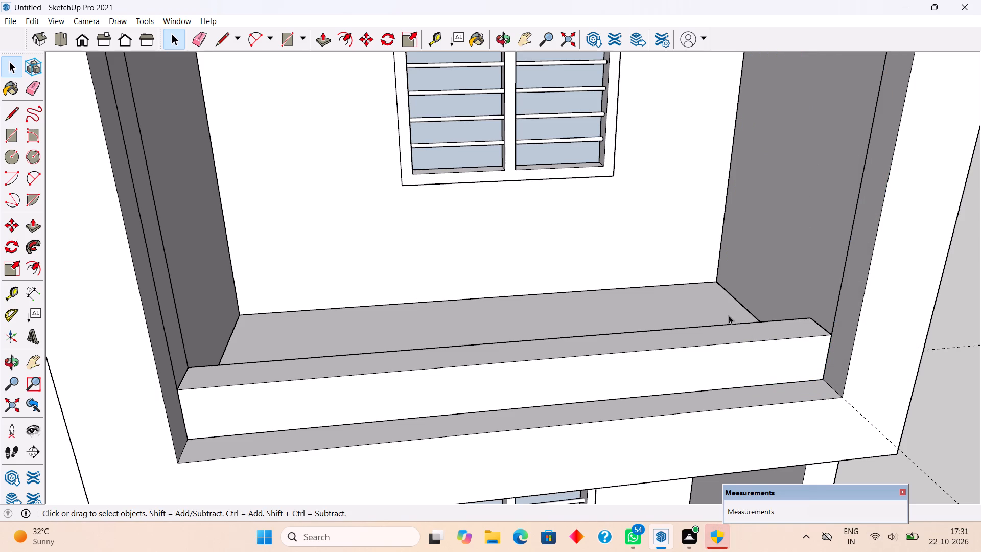
Place a guide 2.5' above the parapet's top end edge on the porch frame's inner side face.
{"action": "scroll", "coordinate": [501, 334], "scroll_direction": "down", "scroll_amount": 3}
{"action": "scroll", "coordinate": [434, 267], "scroll_direction": "down", "scroll_amount": 2}
{"action": "middle_click_drag", "start_coordinate": [500, 363], "coordinate": [262, 350]}
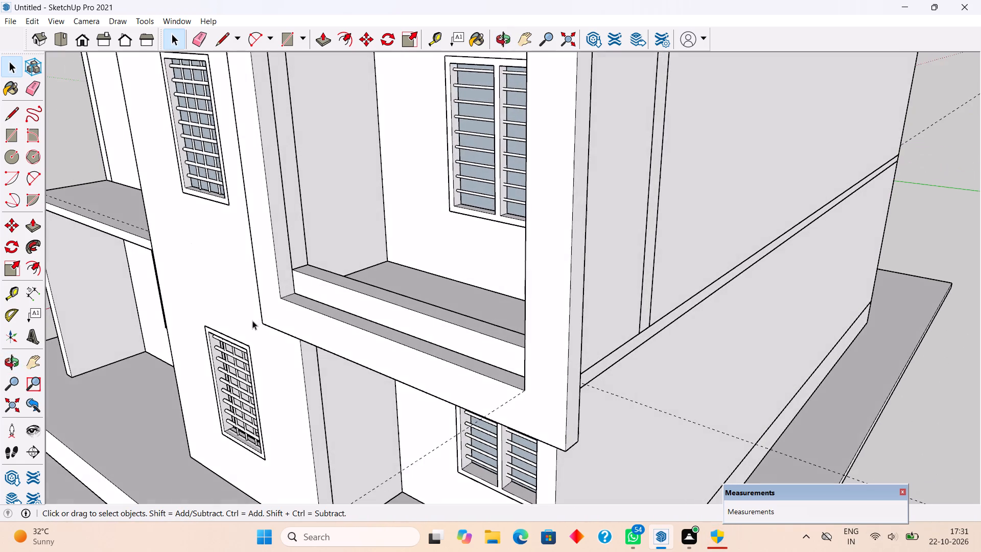
{"action": "scroll", "coordinate": [301, 258], "scroll_direction": "up", "scroll_amount": 2}
{"action": "key", "text": "t"}
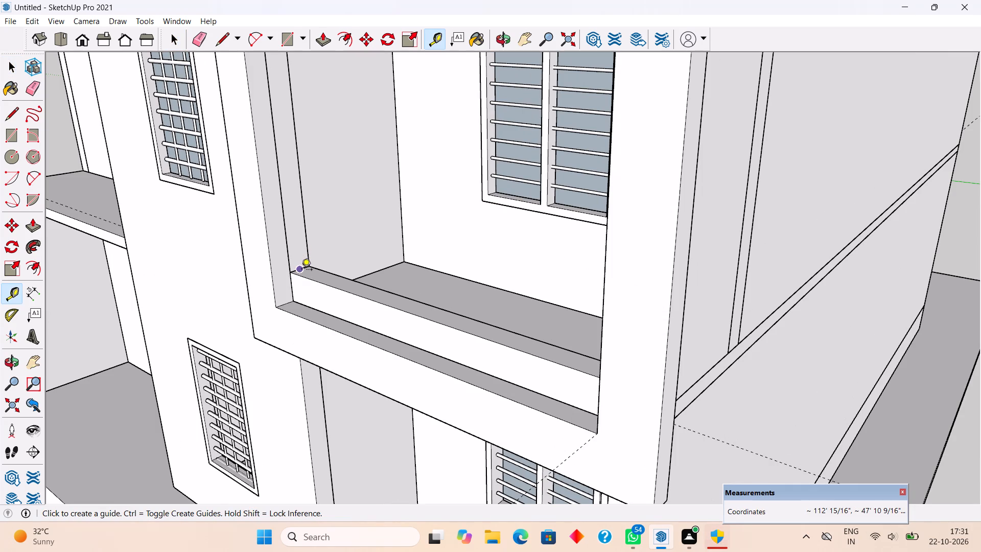
{"action": "left_click", "coordinate": [301, 270]}
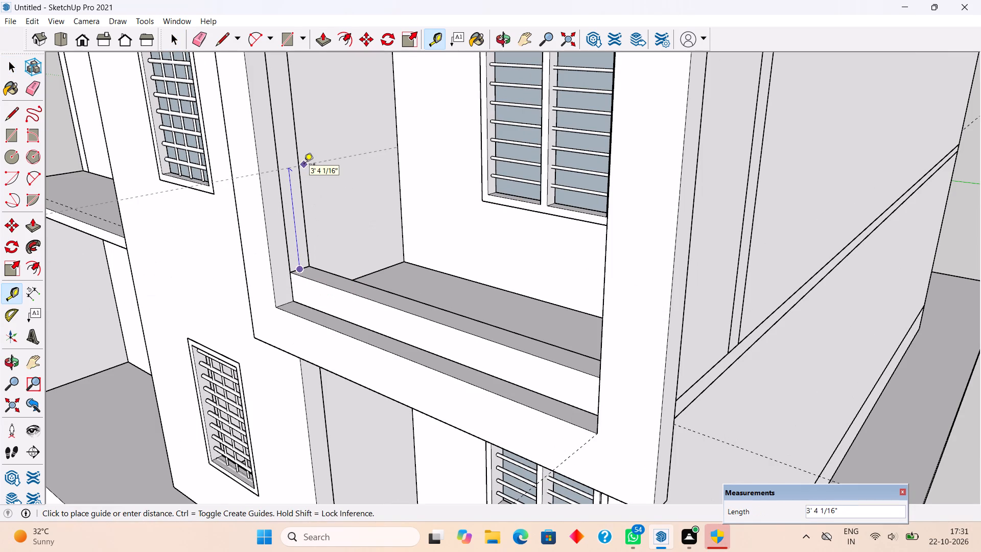
{"action": "key", "text": "2"}
{"action": "type", "text": ".5'"}
{"action": "key", "text": "Return"}
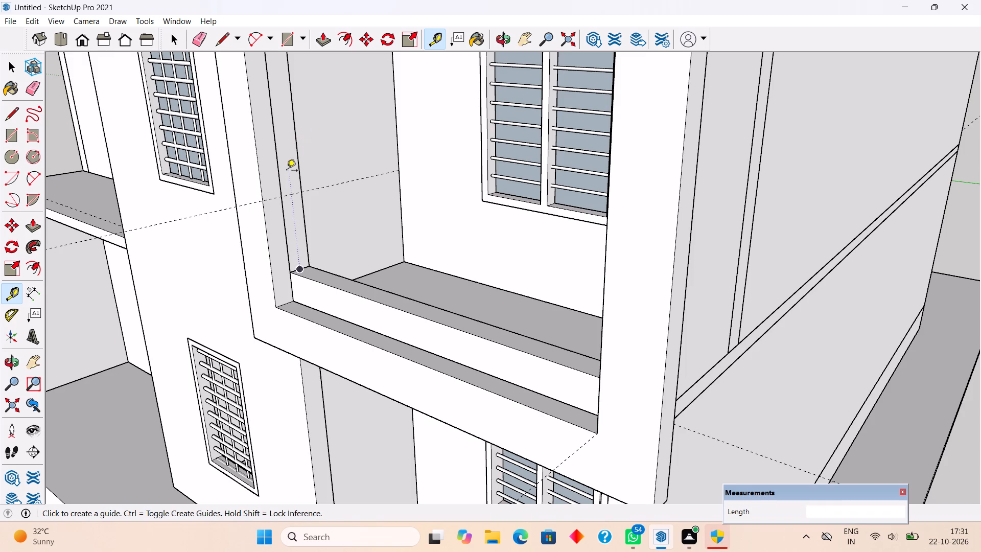
Draw a rectangle about 2 11/16" by 1 5/16" on the guide, between the two vertical edges above the parapet.
{"action": "scroll", "coordinate": [287, 171], "scroll_direction": "up", "scroll_amount": 13}
{"action": "scroll", "coordinate": [306, 240], "scroll_direction": "up", "scroll_amount": 6}
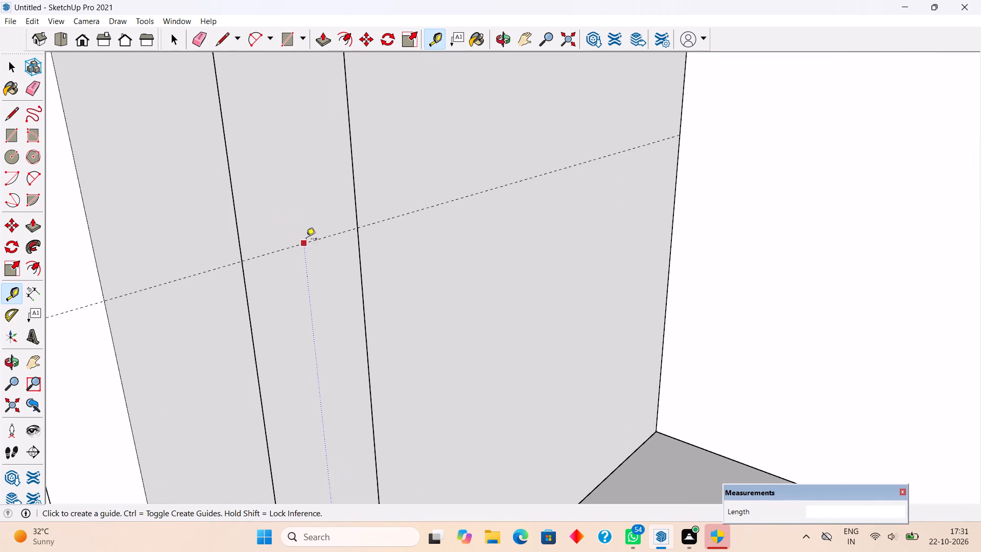
{"action": "key", "text": "r"}
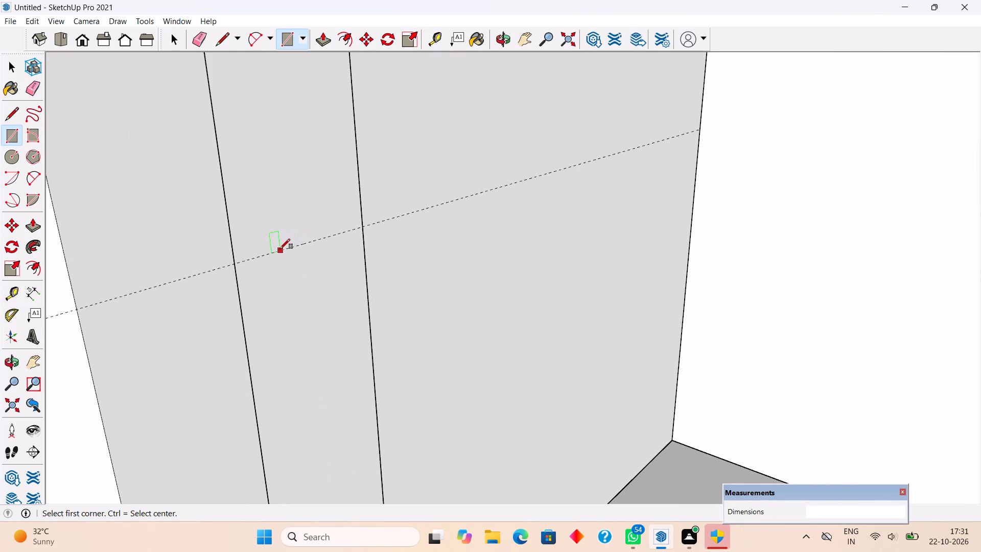
{"action": "left_click", "coordinate": [284, 248]}
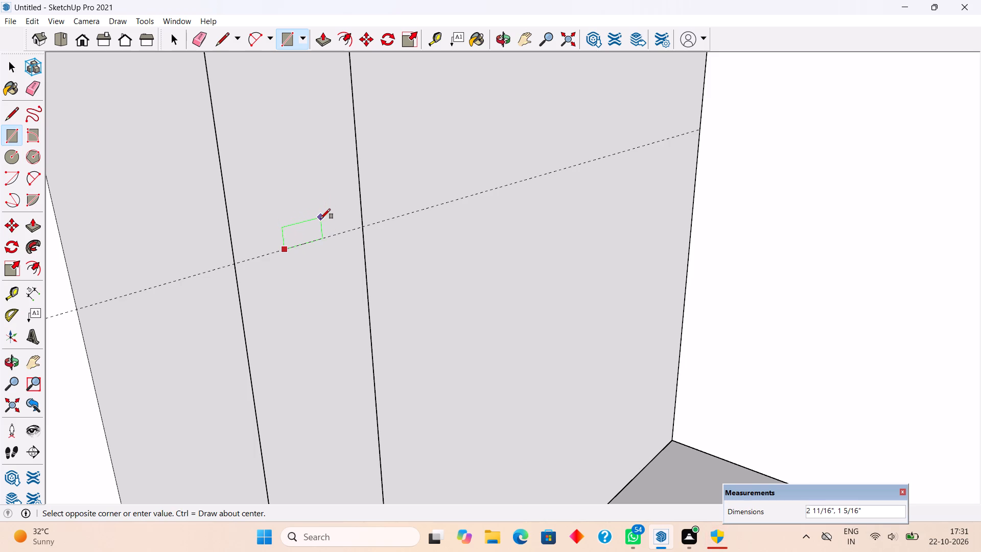
{"action": "left_click", "coordinate": [320, 219]}
Extrude the small rectangle 12' across the porch opening to the opposite side, forming a horizontal rail.
{"action": "key", "text": "p"}
{"action": "left_click", "coordinate": [315, 225]}
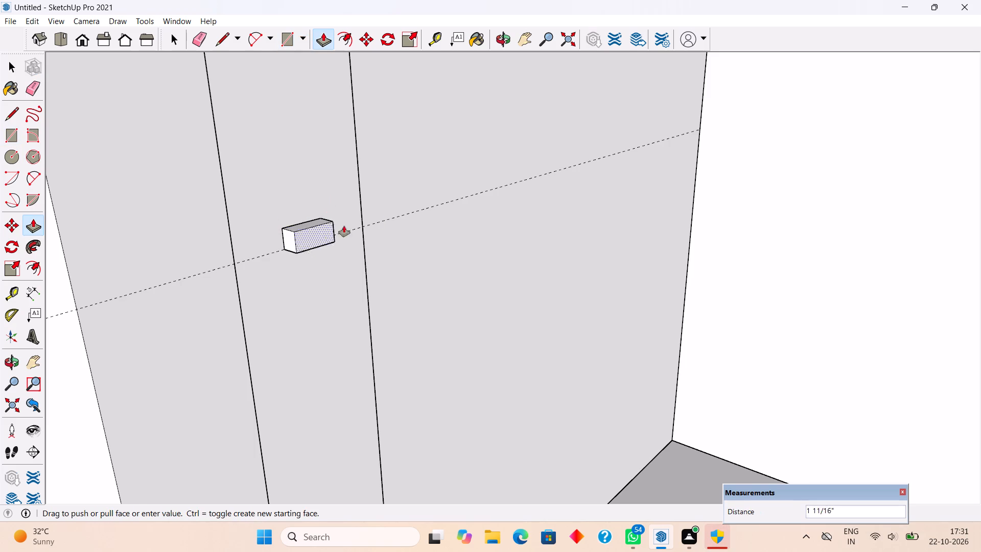
{"action": "scroll", "coordinate": [360, 231], "scroll_direction": "down", "scroll_amount": 20}
{"action": "scroll", "coordinate": [360, 231], "scroll_direction": "down", "scroll_amount": 3}
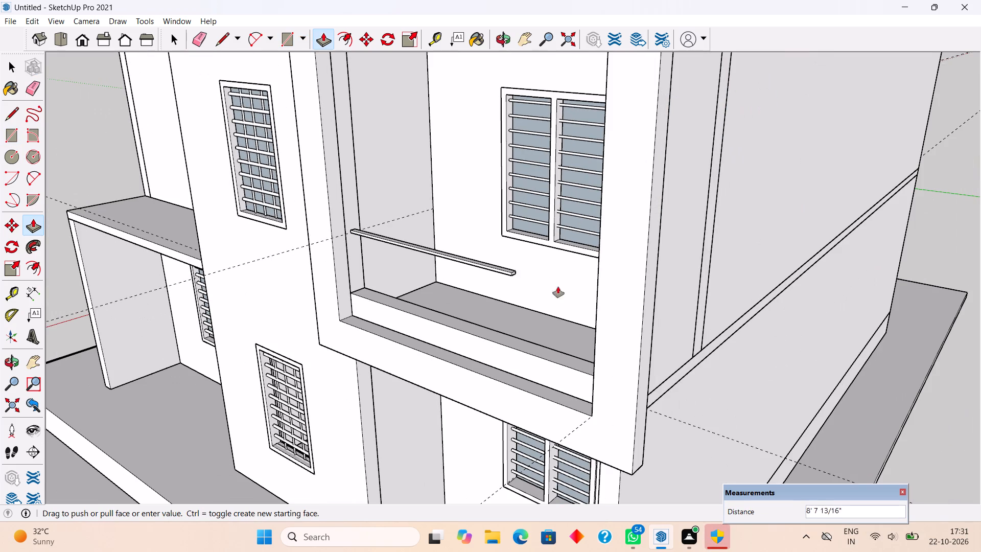
{"action": "left_click", "coordinate": [595, 308]}
Raise the top face of the horizontal rail by 1".
{"action": "middle_click_drag", "start_coordinate": [528, 288], "coordinate": [621, 302]}
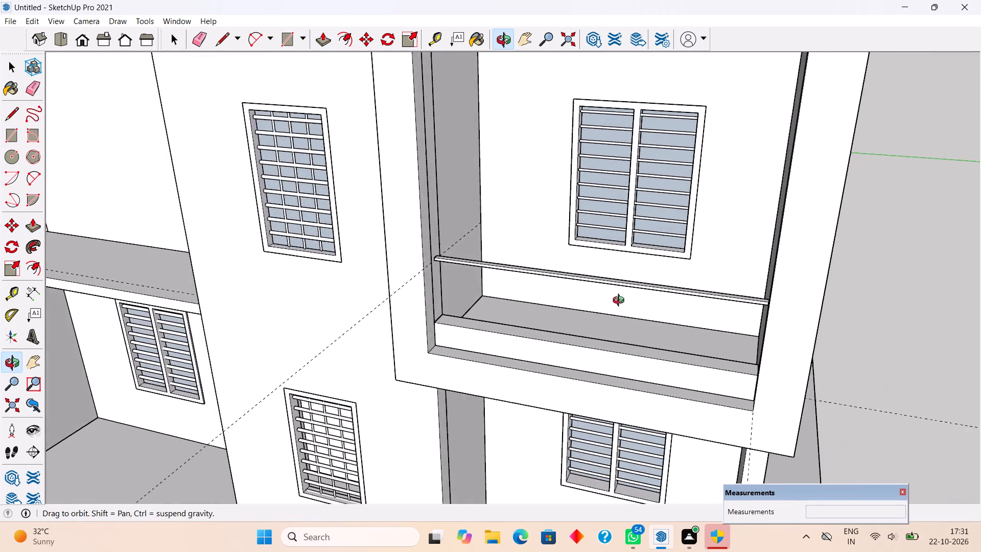
{"action": "middle_click_drag", "start_coordinate": [621, 302], "coordinate": [681, 297]}
{"action": "scroll", "coordinate": [748, 282], "scroll_direction": "up", "scroll_amount": 4}
{"action": "scroll", "coordinate": [813, 273], "scroll_direction": "up", "scroll_amount": 6}
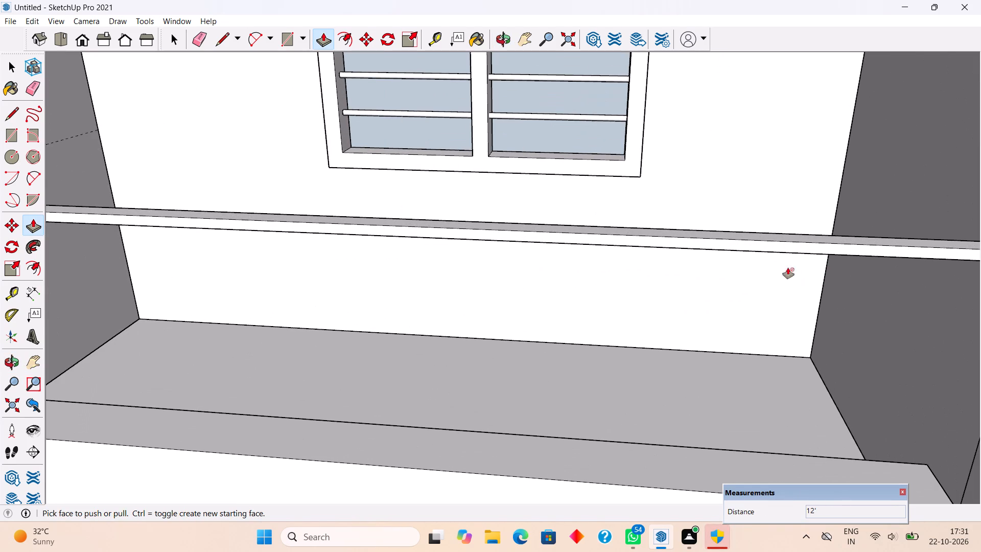
{"action": "left_click", "coordinate": [741, 232]}
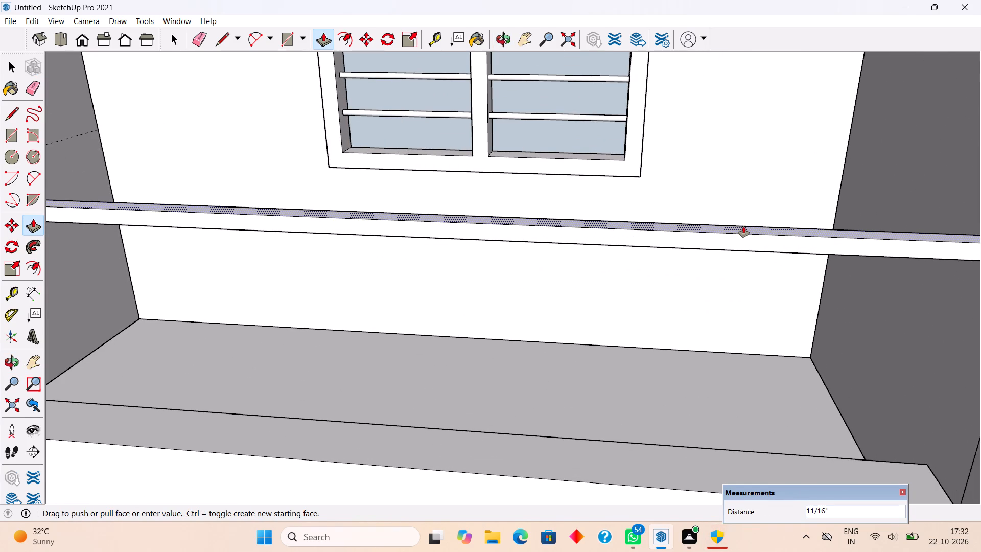
{"action": "type", "text": "1\""}
{"action": "key", "text": "Return"}
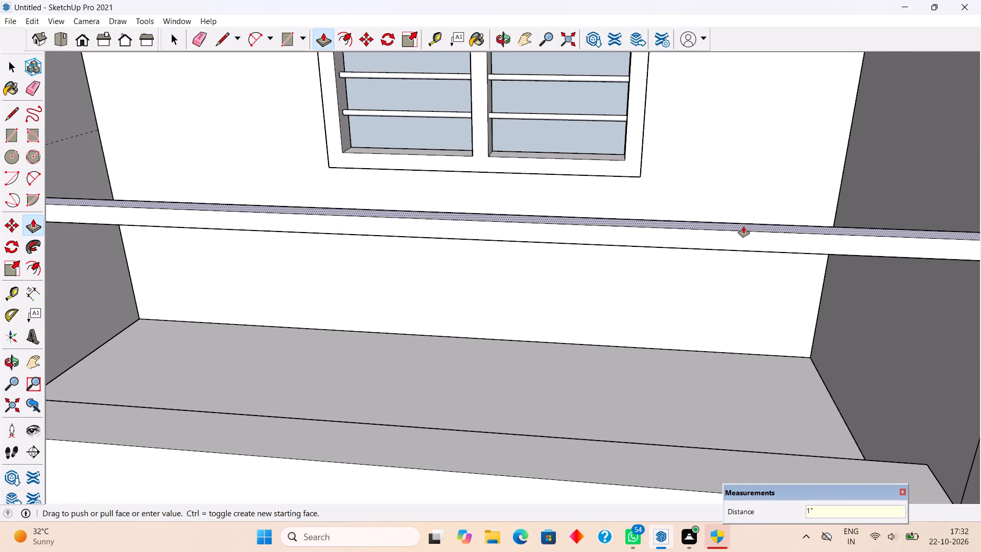
Make the whole horizontal rail a group.
{"action": "key", "text": "space"}
{"action": "triple_click", "coordinate": [743, 241]}
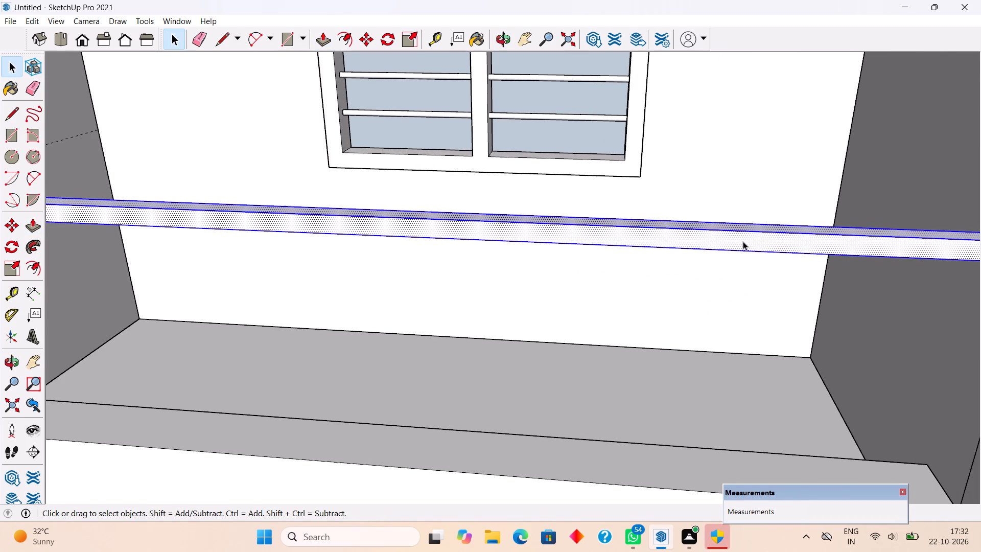
{"action": "right_click", "coordinate": [743, 241]}
{"action": "left_click", "coordinate": [786, 344]}
Place a vertical guide about 5" from the porch side wall's front edge, through the middle of the rail's underside.
{"action": "scroll", "coordinate": [779, 336], "scroll_direction": "down", "scroll_amount": 3}
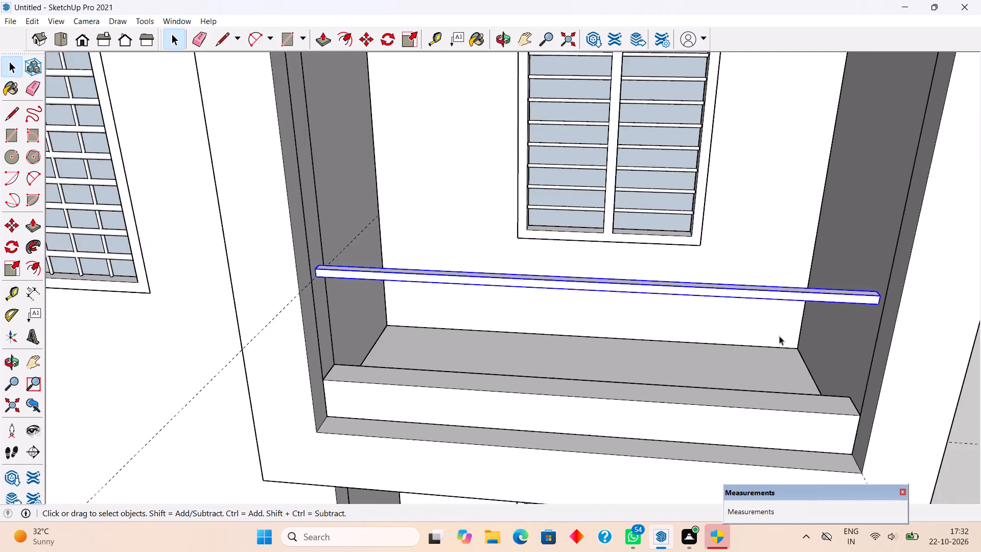
{"action": "scroll", "coordinate": [779, 336], "scroll_direction": "down", "scroll_amount": 6}
{"action": "left_click", "coordinate": [932, 313]}
{"action": "middle_click_drag", "start_coordinate": [903, 308], "coordinate": [622, 226]}
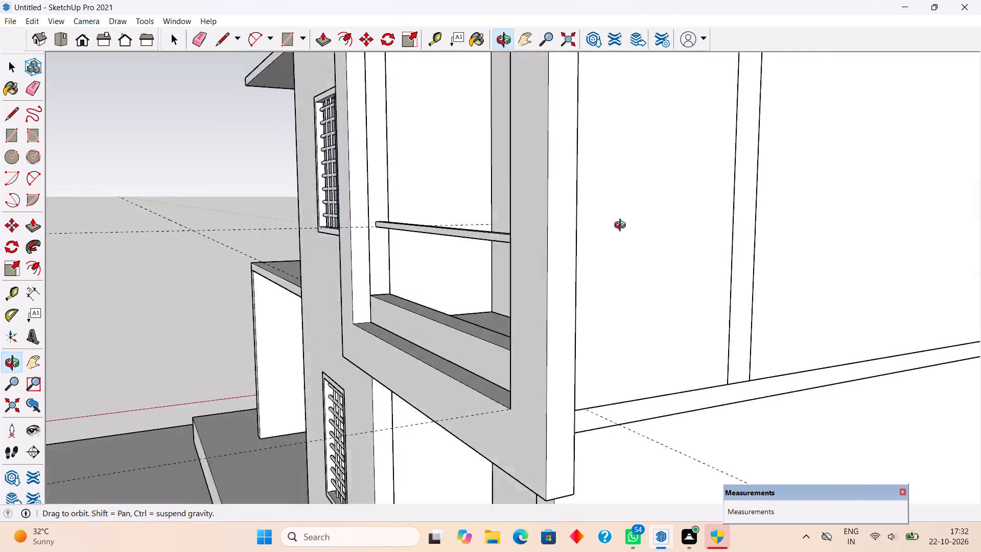
{"action": "middle_click_drag", "start_coordinate": [622, 226], "coordinate": [554, 216]}
{"action": "middle_click_drag", "start_coordinate": [387, 218], "coordinate": [501, 225]}
{"action": "scroll", "coordinate": [384, 229], "scroll_direction": "up", "scroll_amount": 9}
{"action": "middle_click_drag", "start_coordinate": [278, 210], "coordinate": [259, 147]}
{"action": "scroll", "coordinate": [238, 206], "scroll_direction": "up", "scroll_amount": 3}
{"action": "key", "text": "t"}
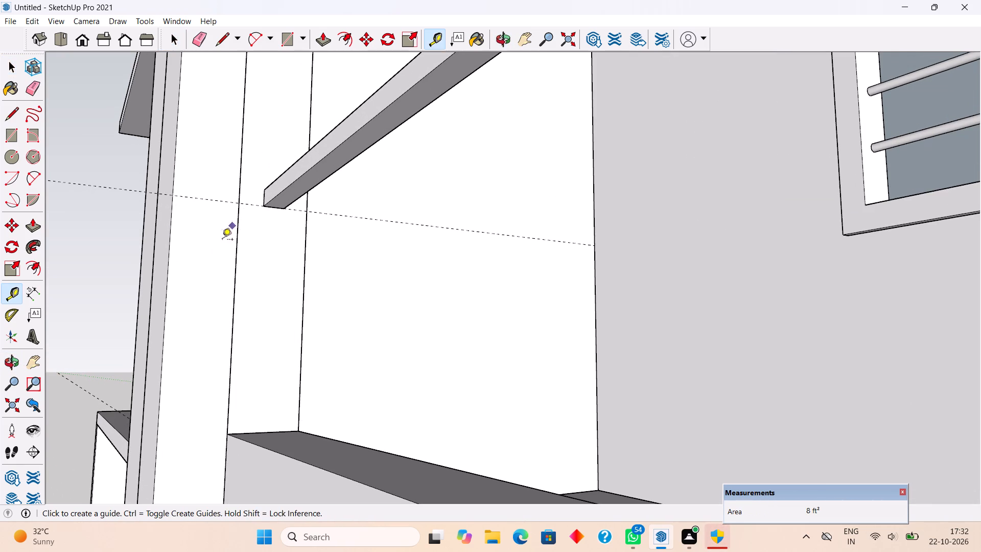
{"action": "left_click", "coordinate": [236, 269]}
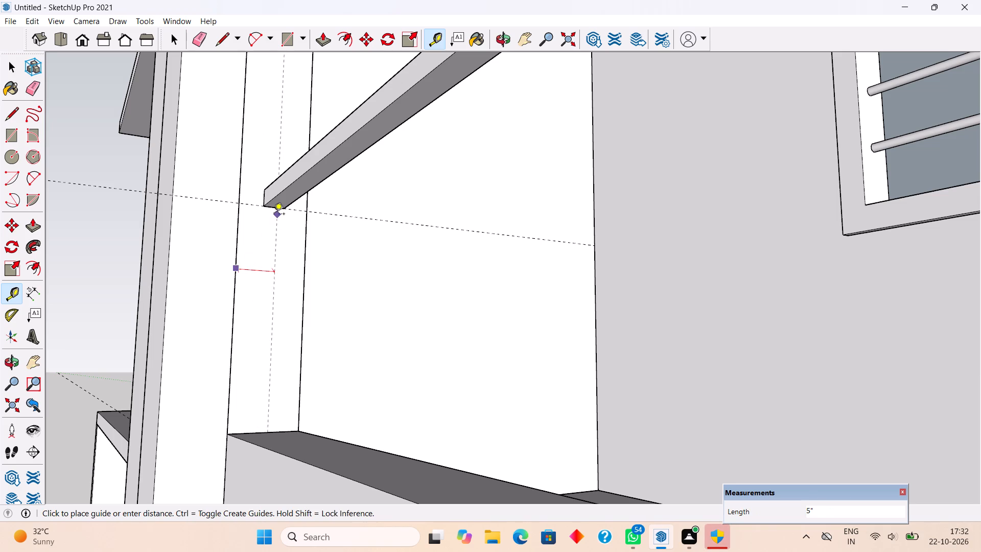
{"action": "scroll", "coordinate": [269, 213], "scroll_direction": "up", "scroll_amount": 5}
{"action": "left_click", "coordinate": [275, 205]}
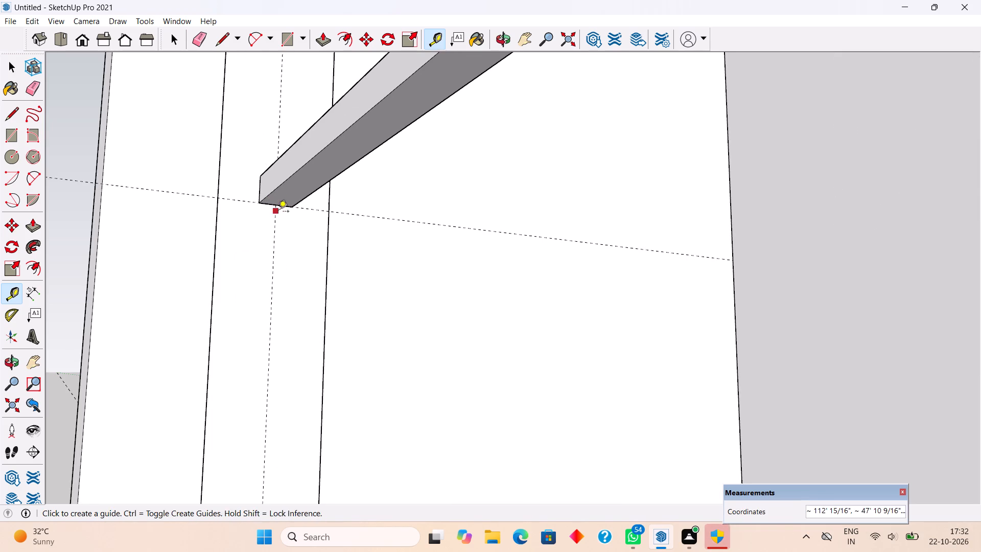
Draw a circle of about 15/16" radius centred on the vertical guide, just below the horizontal rail.
{"action": "middle_click_drag", "start_coordinate": [278, 215], "coordinate": [275, 238]}
{"action": "key", "text": "c"}
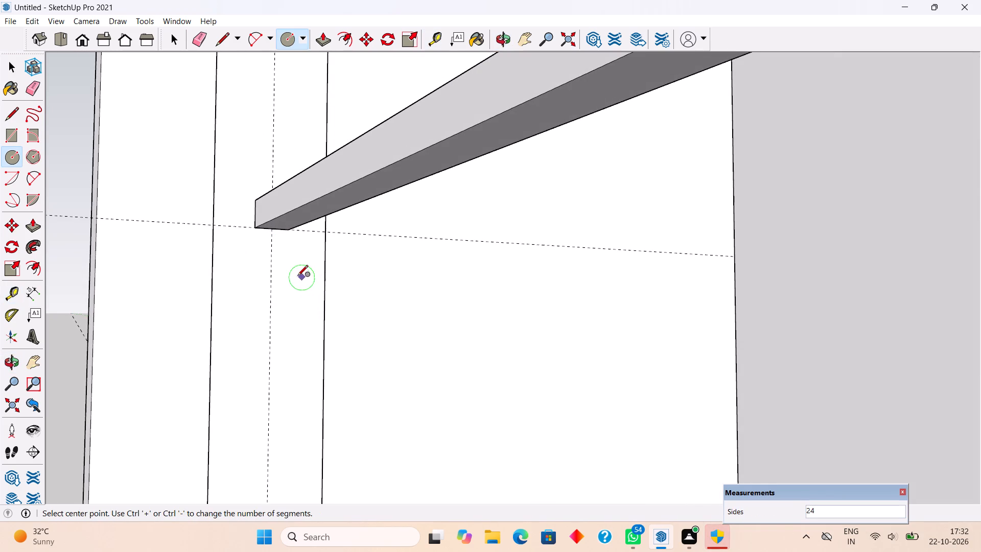
{"action": "left_click", "coordinate": [270, 264]}
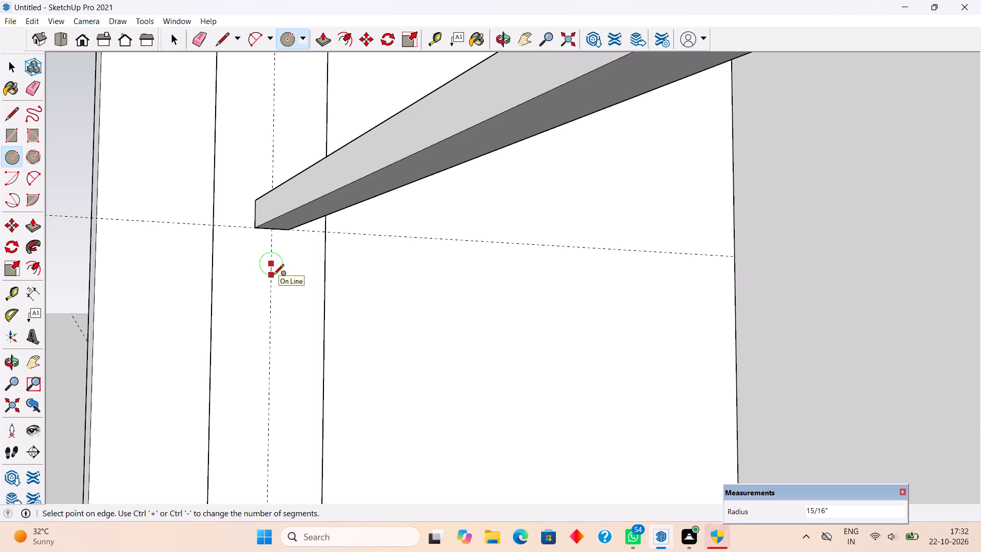
{"action": "left_click", "coordinate": [275, 273]}
Extrude the circle across the porch opening to the opposite side, forming a round horizontal bar below the rail.
{"action": "key", "text": "p"}
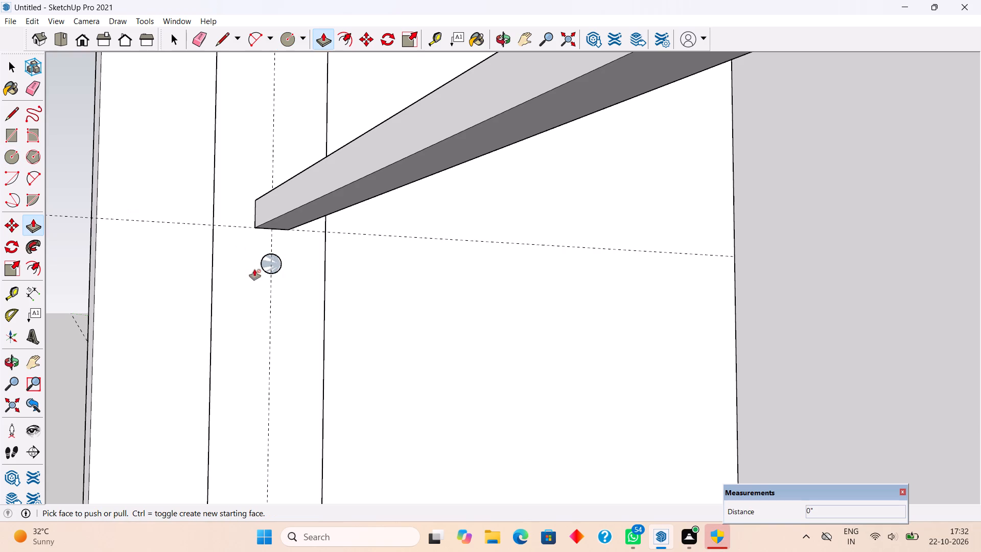
{"action": "left_click", "coordinate": [273, 268]}
{"action": "scroll", "coordinate": [365, 283], "scroll_direction": "down", "scroll_amount": 14}
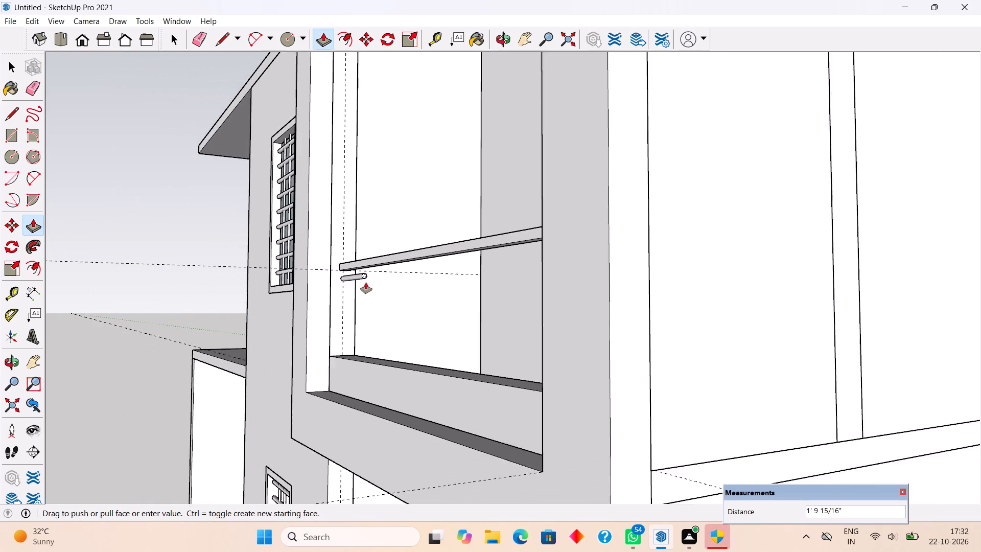
{"action": "scroll", "coordinate": [366, 283], "scroll_direction": "down", "scroll_amount": 2}
{"action": "left_click", "coordinate": [513, 278]}
{"action": "middle_click_drag", "start_coordinate": [534, 289], "coordinate": [588, 326]}
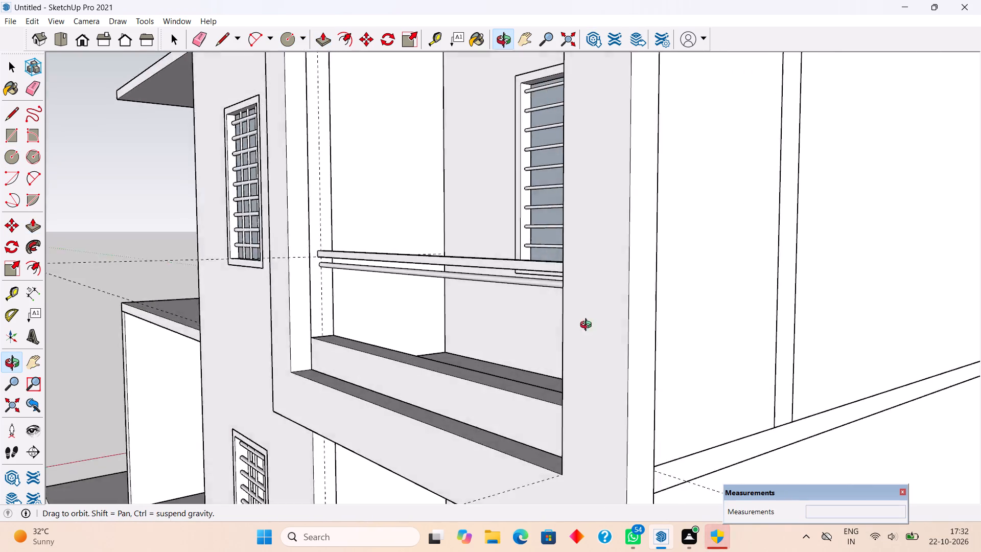
{"action": "middle_click_drag", "start_coordinate": [588, 326], "coordinate": [875, 362]}
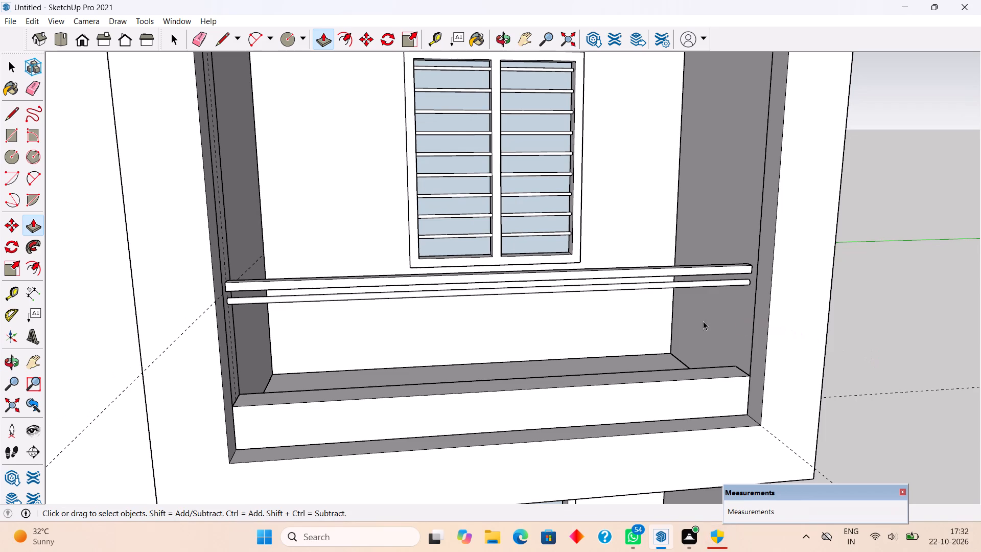
Make the whole round horizontal bar a group.
{"action": "key", "text": "space"}
{"action": "scroll", "coordinate": [290, 273], "scroll_direction": "up", "scroll_amount": 3}
{"action": "scroll", "coordinate": [266, 309], "scroll_direction": "up", "scroll_amount": 4}
{"action": "triple_click", "coordinate": [266, 309]}
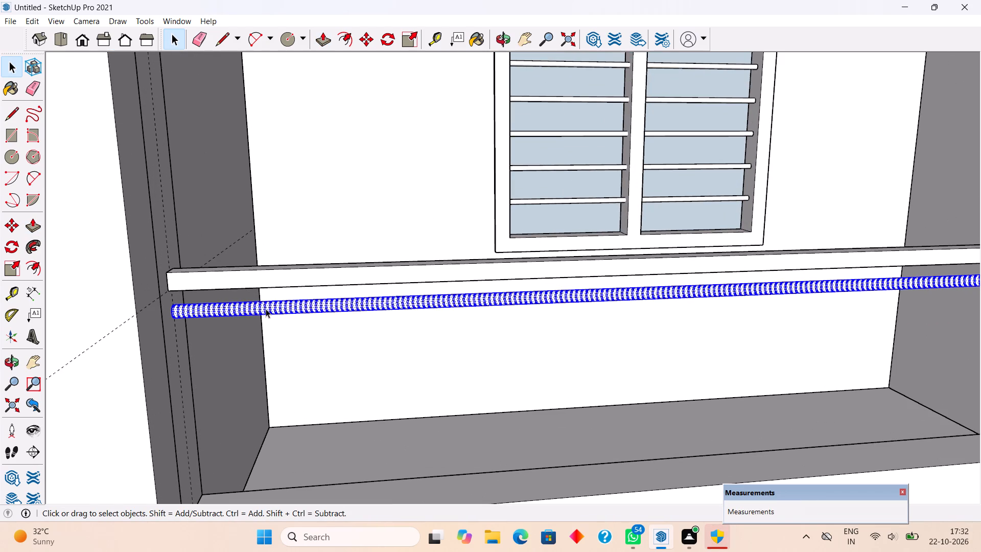
{"action": "right_click", "coordinate": [266, 309]}
{"action": "left_click", "coordinate": [300, 180]}
Copy the round bar straight down at 5" spacing, making six copies between the rail and the parapet.
{"action": "scroll", "coordinate": [306, 235], "scroll_direction": "down", "scroll_amount": 3}
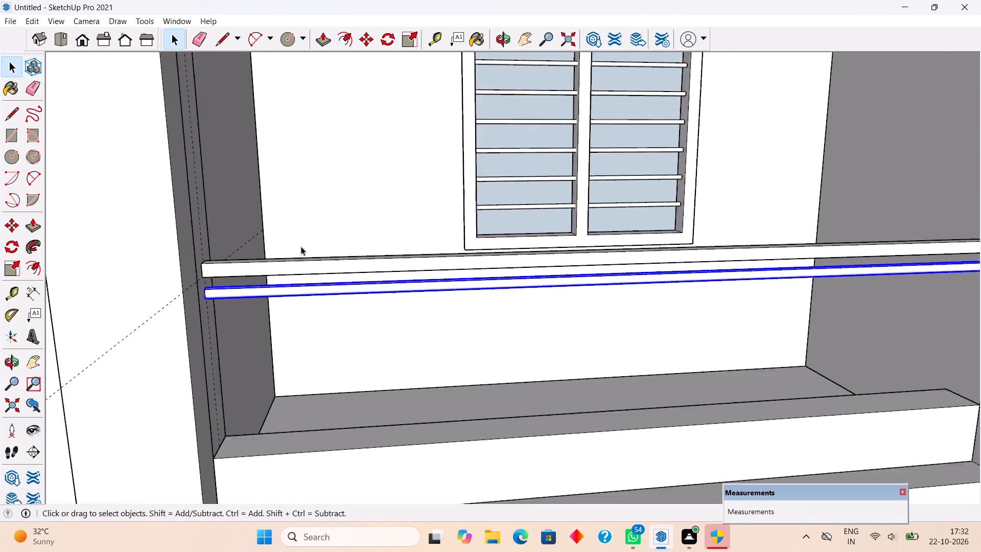
{"action": "scroll", "coordinate": [301, 246], "scroll_direction": "down", "scroll_amount": 1}
{"action": "middle_click_drag", "start_coordinate": [301, 349], "coordinate": [173, 300]}
{"action": "scroll", "coordinate": [207, 270], "scroll_direction": "up", "scroll_amount": 8}
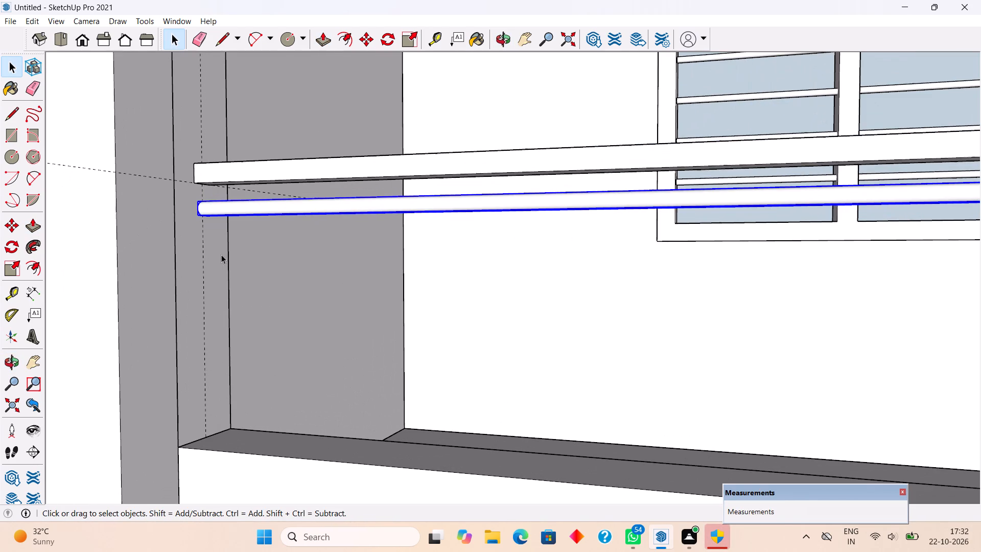
{"action": "key", "text": "m"}
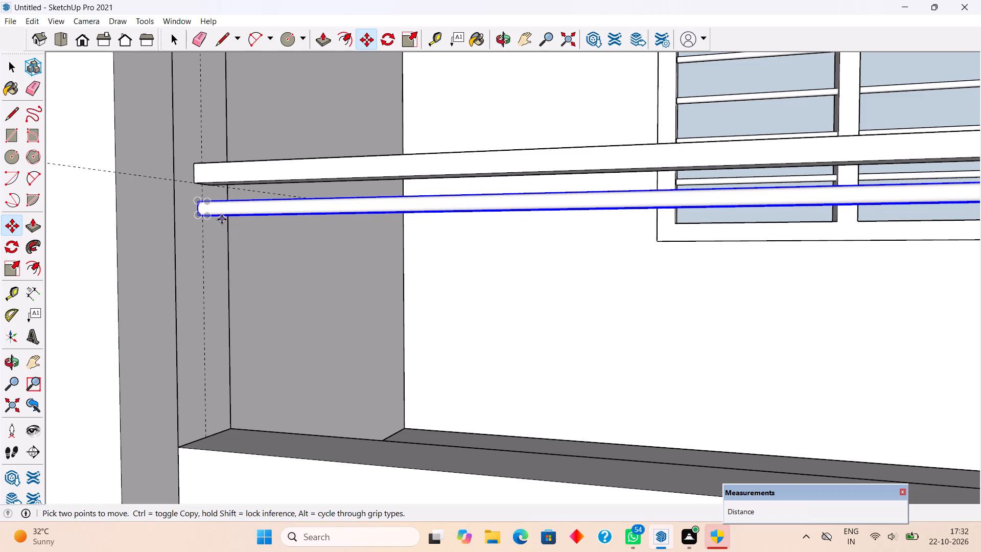
{"action": "left_click", "coordinate": [223, 214]}
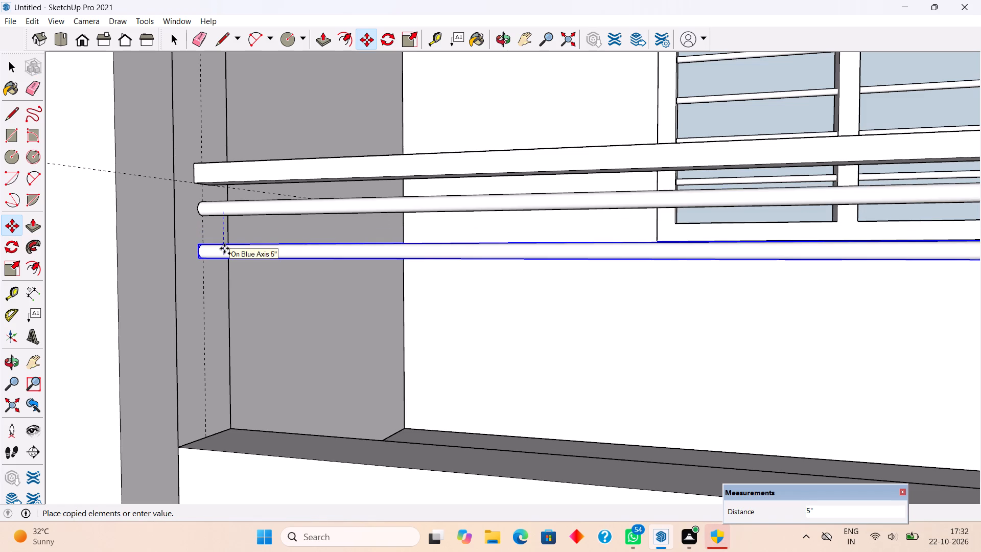
{"action": "type", "text": "5\""}
{"action": "key", "text": "Return"}
{"action": "type", "text": "x6"}
{"action": "key", "text": "Return"}
{"action": "scroll", "coordinate": [222, 250], "scroll_direction": "down", "scroll_amount": 5}
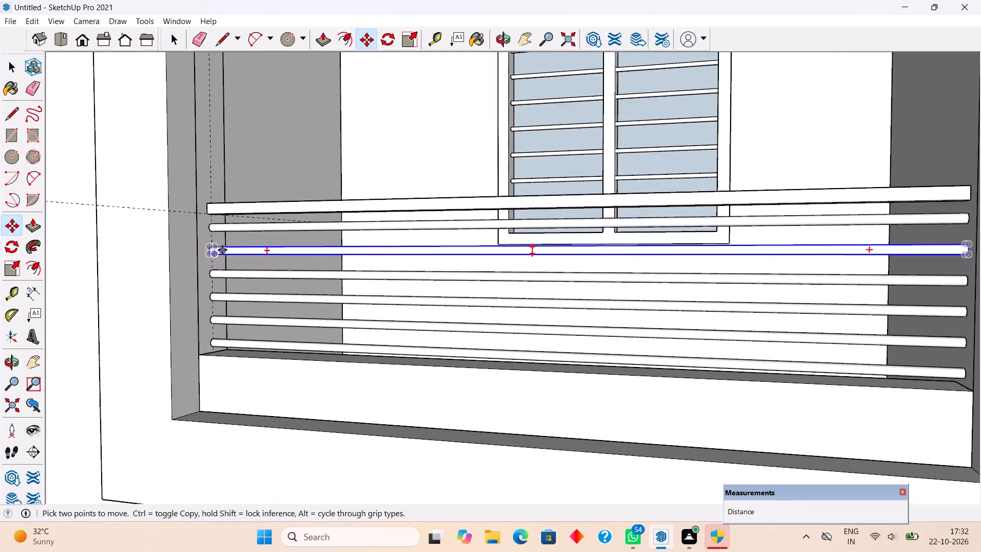
{"action": "scroll", "coordinate": [222, 250], "scroll_direction": "down", "scroll_amount": 10}
{"action": "key", "text": "space"}
{"action": "scroll", "coordinate": [227, 256], "scroll_direction": "down", "scroll_amount": 1}
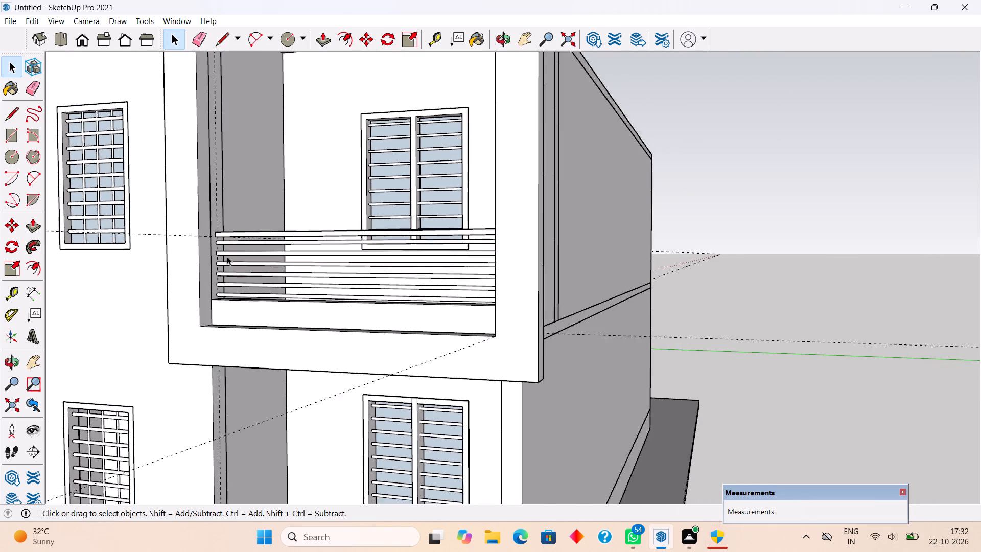
{"action": "scroll", "coordinate": [227, 256], "scroll_direction": "down", "scroll_amount": 2}
{"action": "middle_click_drag", "start_coordinate": [244, 289], "coordinate": [395, 336]}
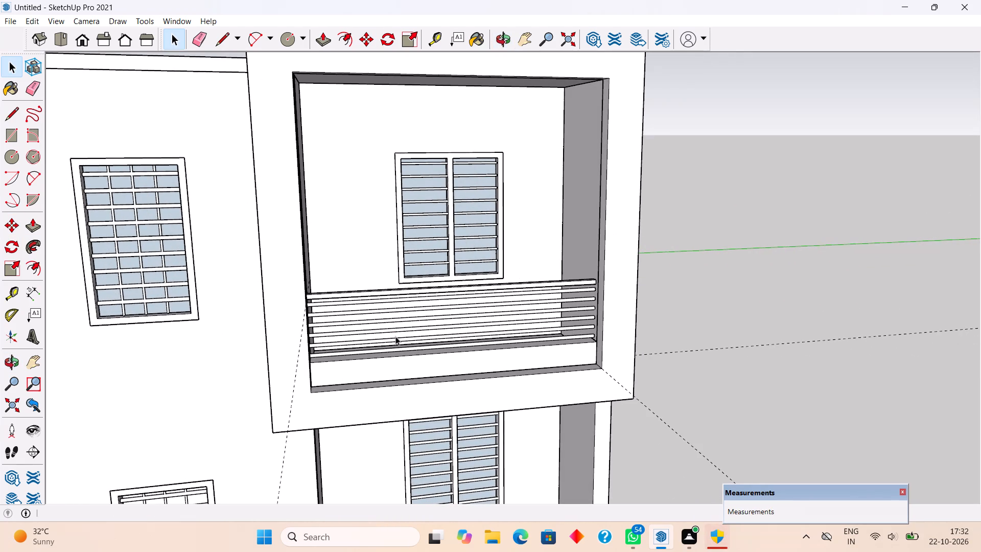
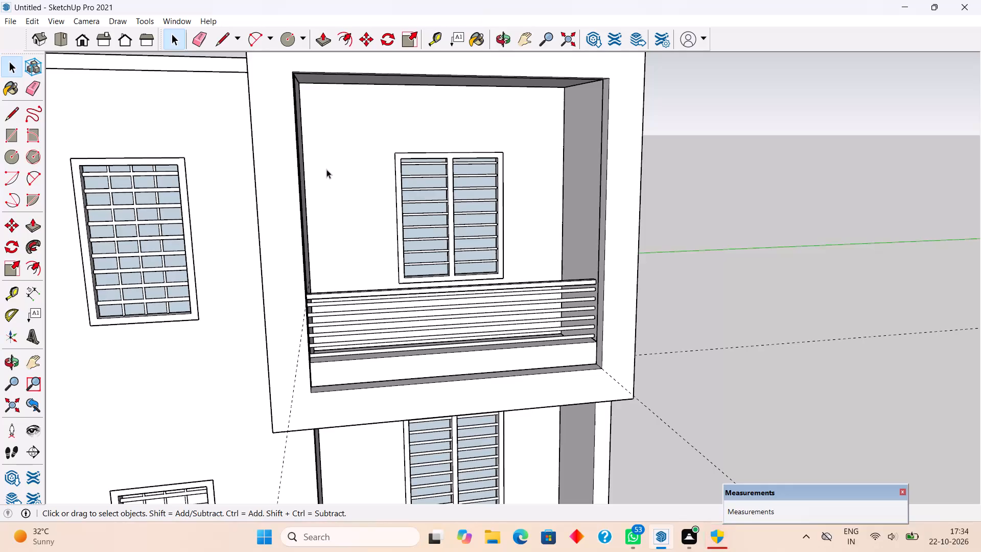
Place a guide on the parapet's top face, parallel to its front edge and just in front of the round bars.
{"action": "scroll", "coordinate": [326, 169], "scroll_direction": "up", "scroll_amount": 4}
{"action": "scroll", "coordinate": [340, 200], "scroll_direction": "down", "scroll_amount": 5}
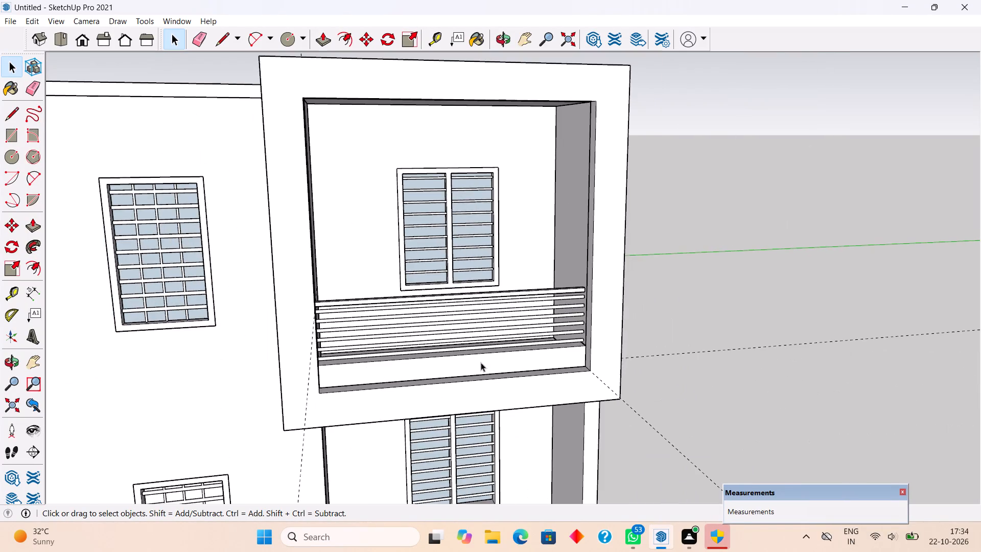
{"action": "scroll", "coordinate": [500, 369], "scroll_direction": "up", "scroll_amount": 4}
{"action": "middle_click_drag", "start_coordinate": [597, 321], "coordinate": [560, 342]}
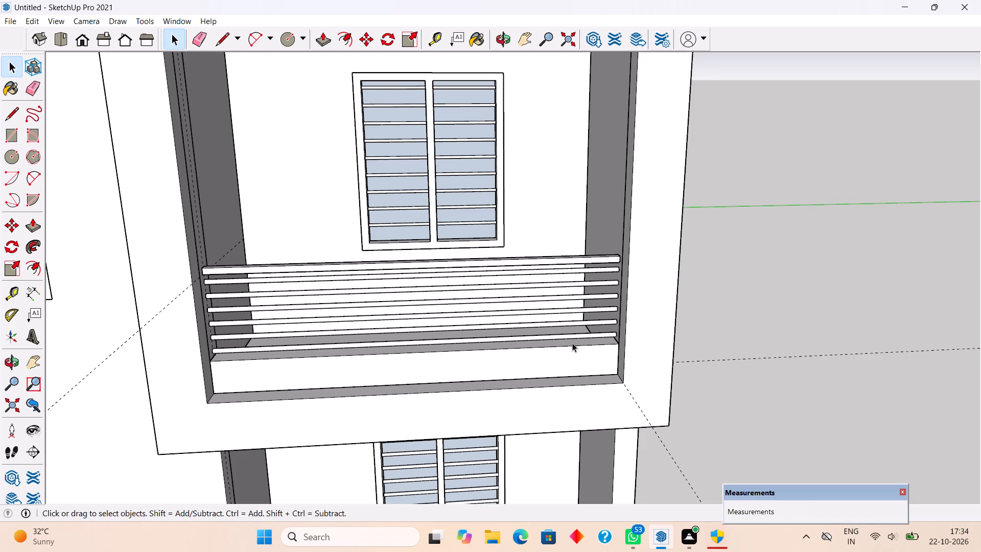
{"action": "scroll", "coordinate": [572, 343], "scroll_direction": "up", "scroll_amount": 4}
{"action": "middle_click_drag", "start_coordinate": [573, 343], "coordinate": [575, 414]}
{"action": "scroll", "coordinate": [604, 386], "scroll_direction": "up", "scroll_amount": 11}
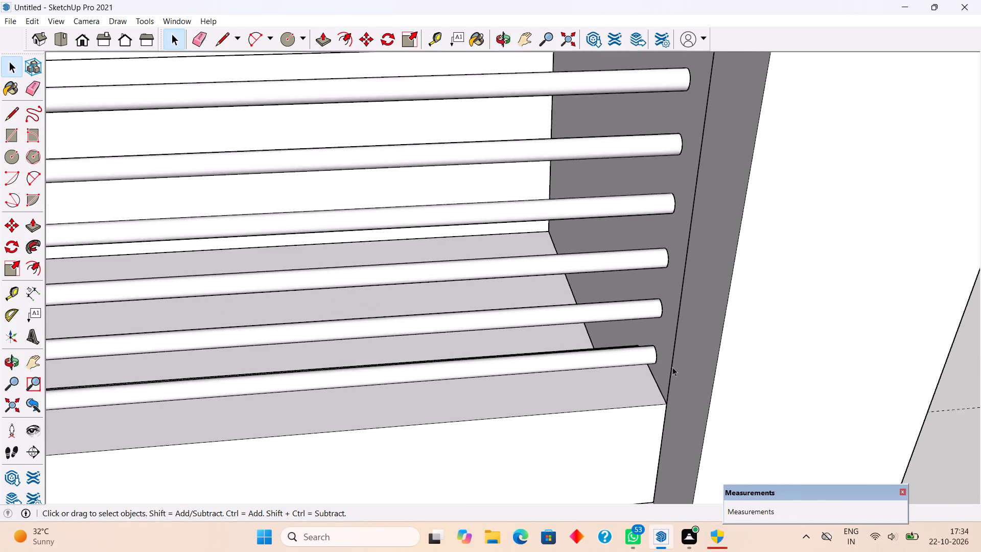
{"action": "scroll", "coordinate": [672, 367], "scroll_direction": "up", "scroll_amount": 3}
{"action": "scroll", "coordinate": [661, 359], "scroll_direction": "down", "scroll_amount": 7}
{"action": "scroll", "coordinate": [660, 355], "scroll_direction": "up", "scroll_amount": 1}
{"action": "scroll", "coordinate": [660, 355], "scroll_direction": "down", "scroll_amount": 7}
{"action": "scroll", "coordinate": [589, 344], "scroll_direction": "down", "scroll_amount": 5}
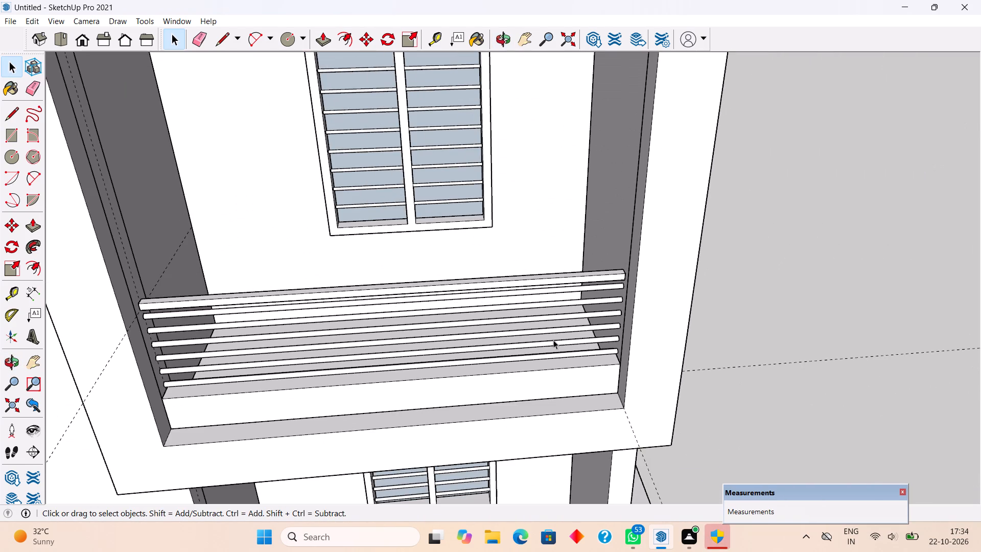
{"action": "scroll", "coordinate": [183, 399], "scroll_direction": "up", "scroll_amount": 15}
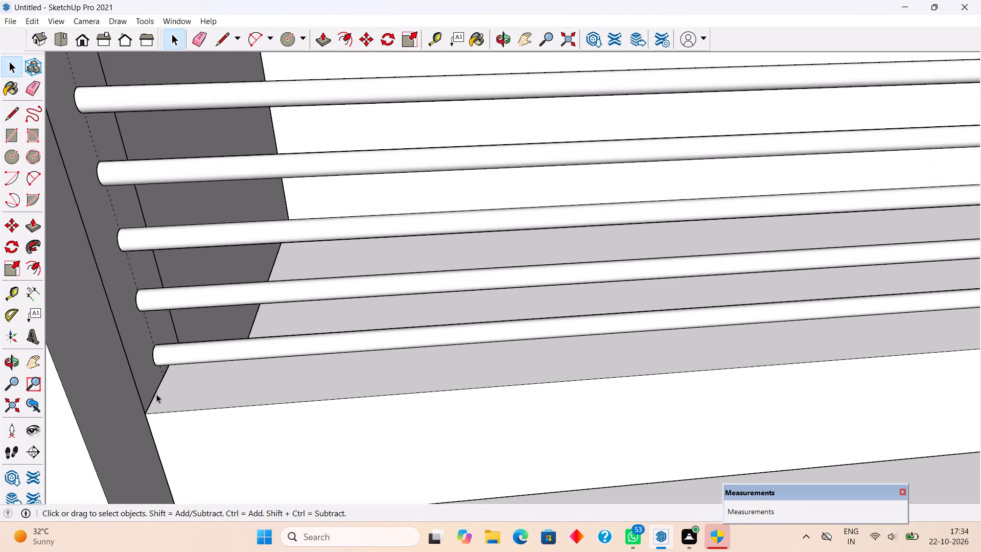
{"action": "key", "text": "t"}
{"action": "left_click", "coordinate": [161, 416]}
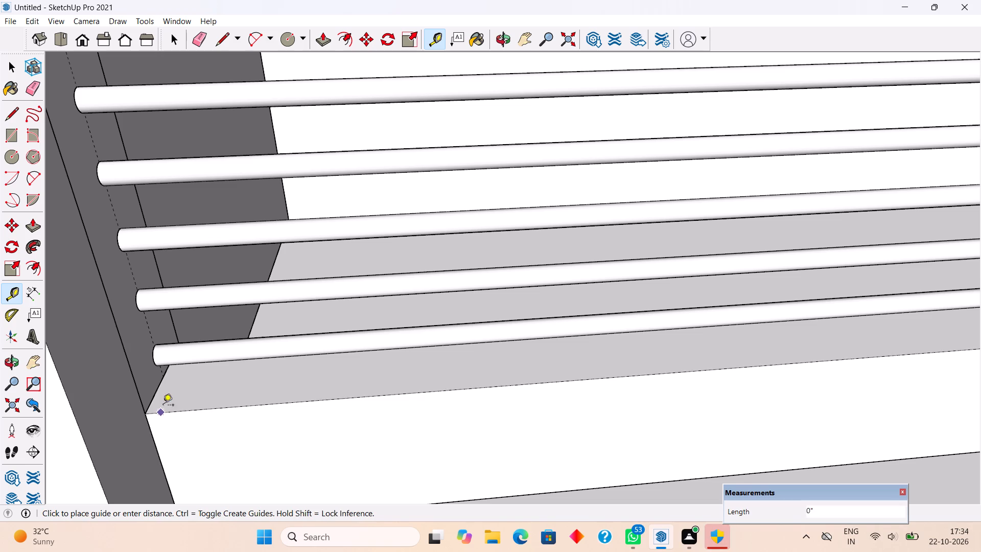
{"action": "left_click", "coordinate": [163, 379]}
Draw a circle of about 3/4" radius on the parapet top, centred on the new guide near the railing's left end.
{"action": "scroll", "coordinate": [310, 384], "scroll_direction": "up", "scroll_amount": 4}
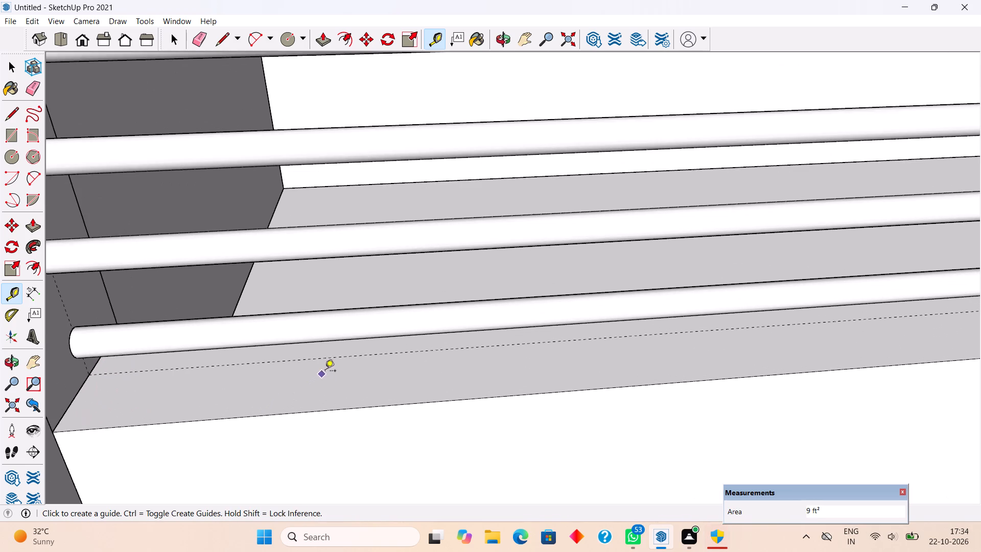
{"action": "scroll", "coordinate": [353, 362], "scroll_direction": "up", "scroll_amount": 2}
{"action": "key", "text": "c"}
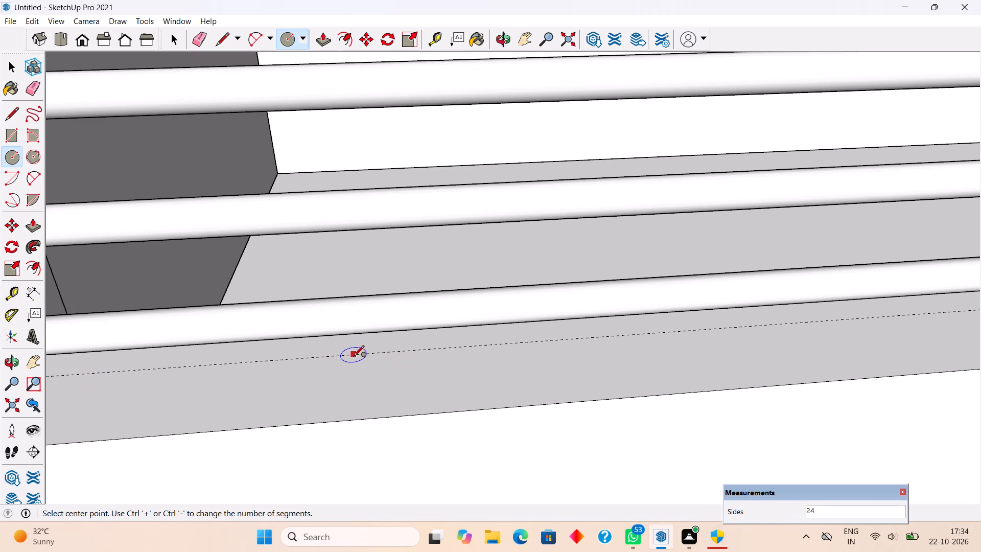
{"action": "left_click", "coordinate": [354, 357]}
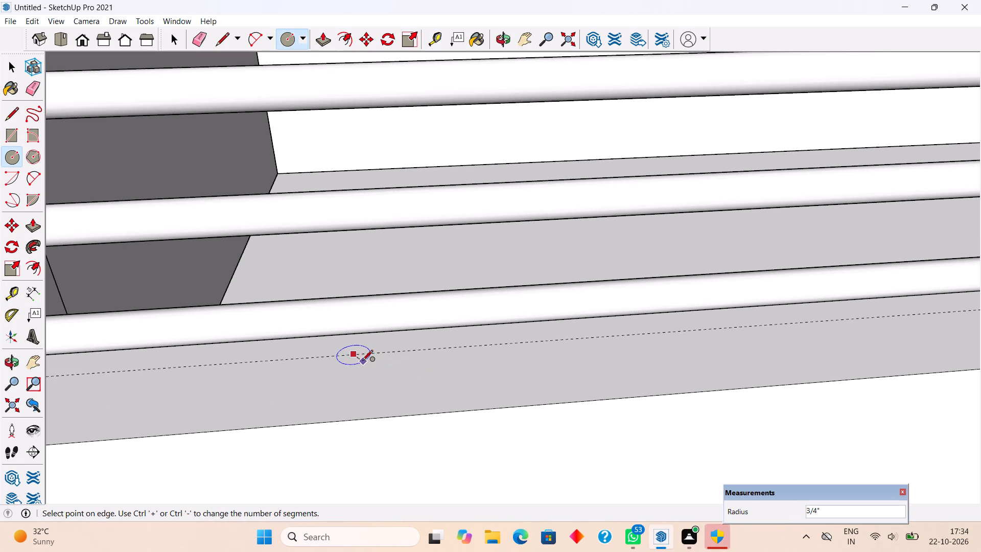
{"action": "left_click", "coordinate": [362, 361]}
Extrude the circle about 2' 6 3/16" up to the top rail, forming a thin round vertical bar.
{"action": "key", "text": "p"}
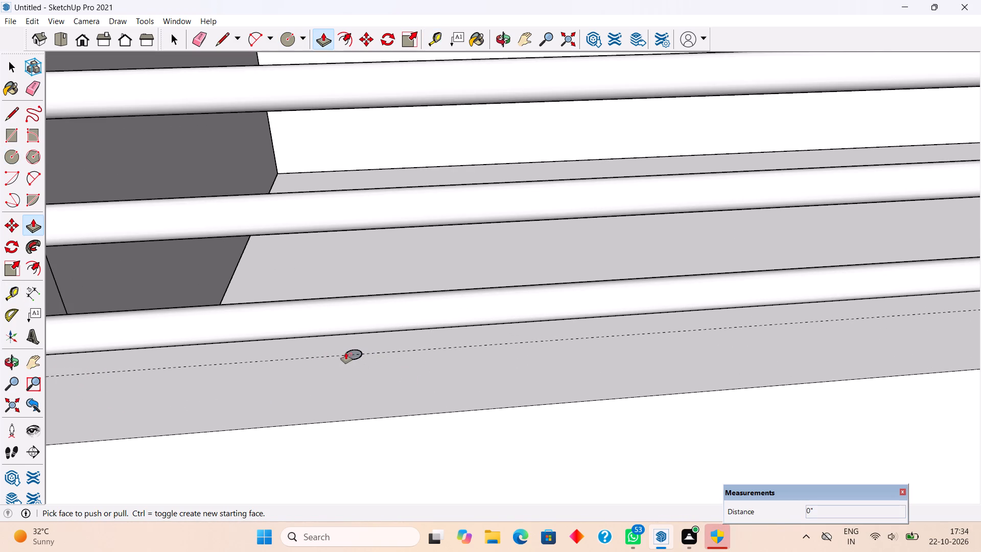
{"action": "left_click", "coordinate": [352, 351]}
{"action": "scroll", "coordinate": [353, 265], "scroll_direction": "down", "scroll_amount": 8}
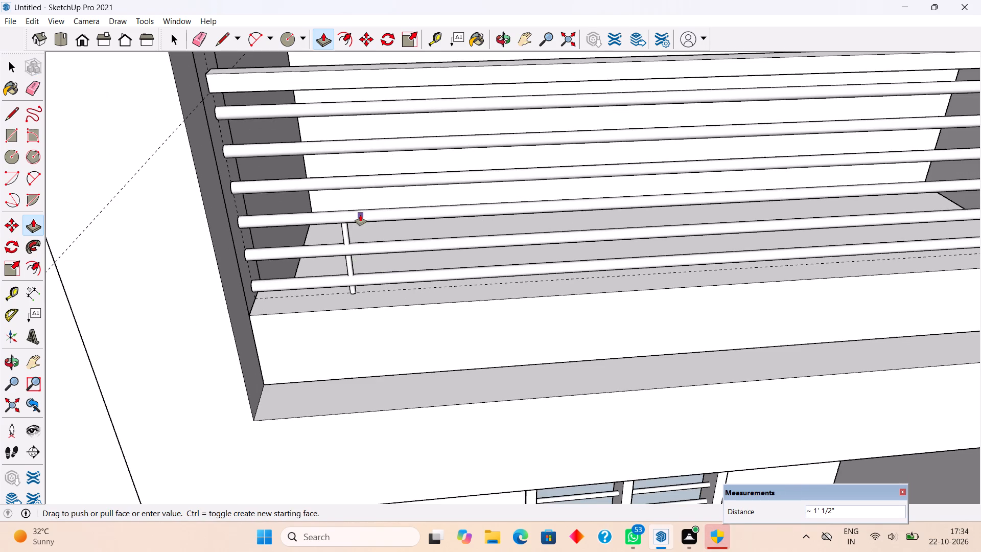
{"action": "scroll", "coordinate": [360, 215], "scroll_direction": "down", "scroll_amount": 4}
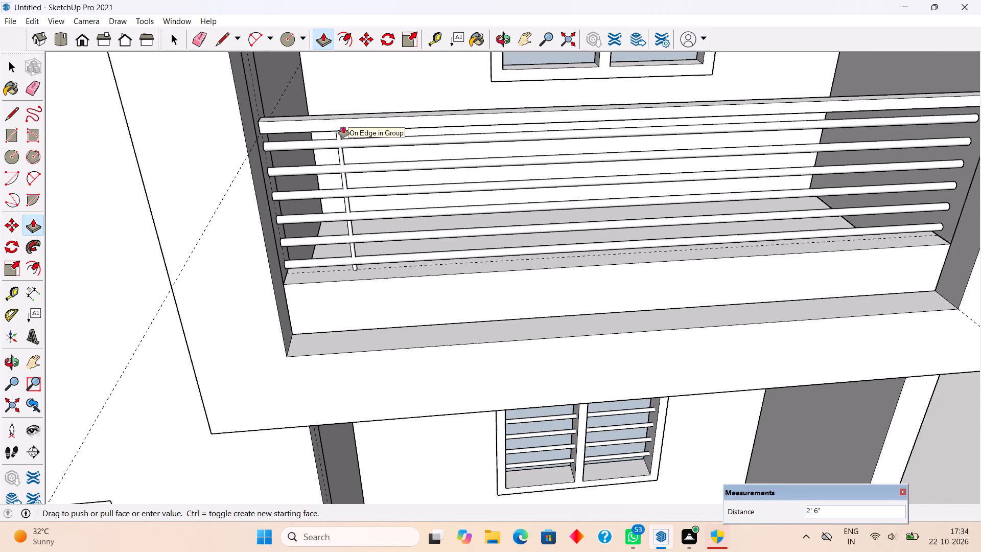
{"action": "left_click", "coordinate": [343, 127]}
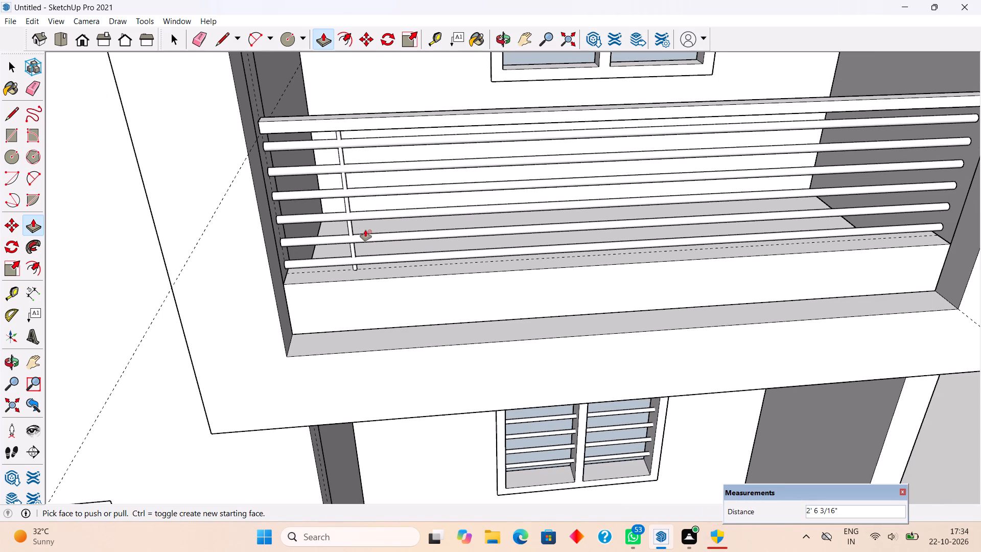
Make the whole round vertical bar a group.
{"action": "key", "text": "space"}
{"action": "scroll", "coordinate": [356, 256], "scroll_direction": "up", "scroll_amount": 3}
{"action": "triple_click", "coordinate": [351, 245]}
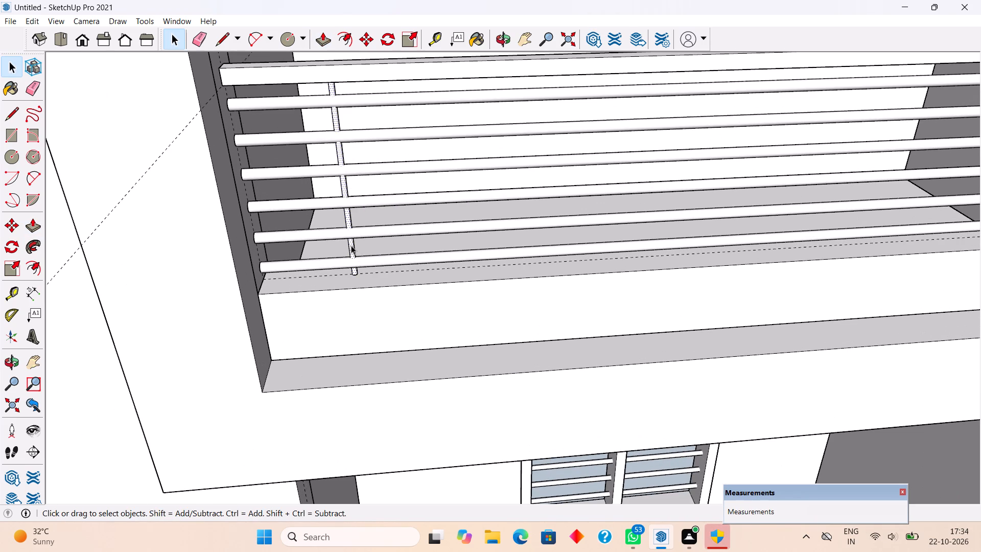
{"action": "right_click", "coordinate": [351, 245]}
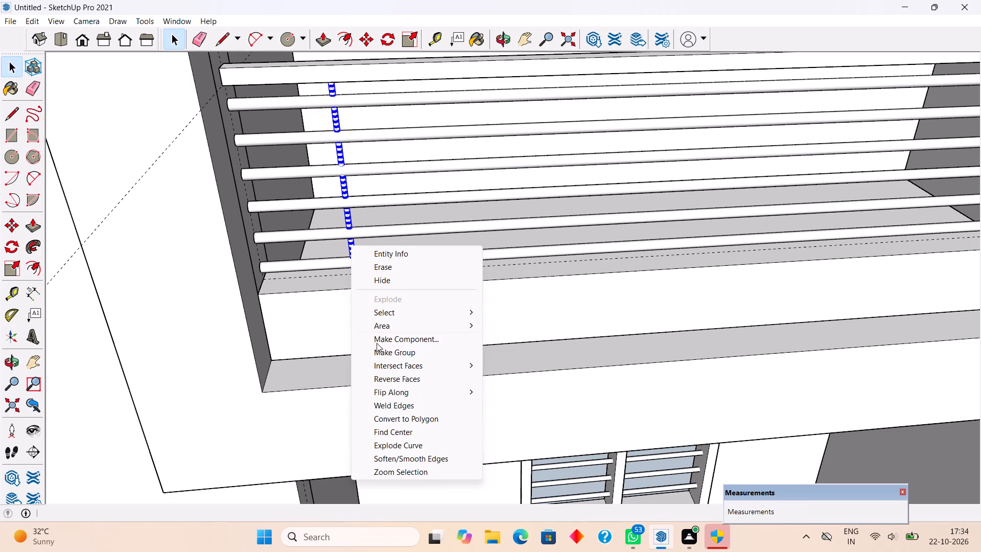
{"action": "left_click", "coordinate": [379, 349]}
Copy the vertical bar about 4 3/4" along the railing to form the first pair.
{"action": "key", "text": "m"}
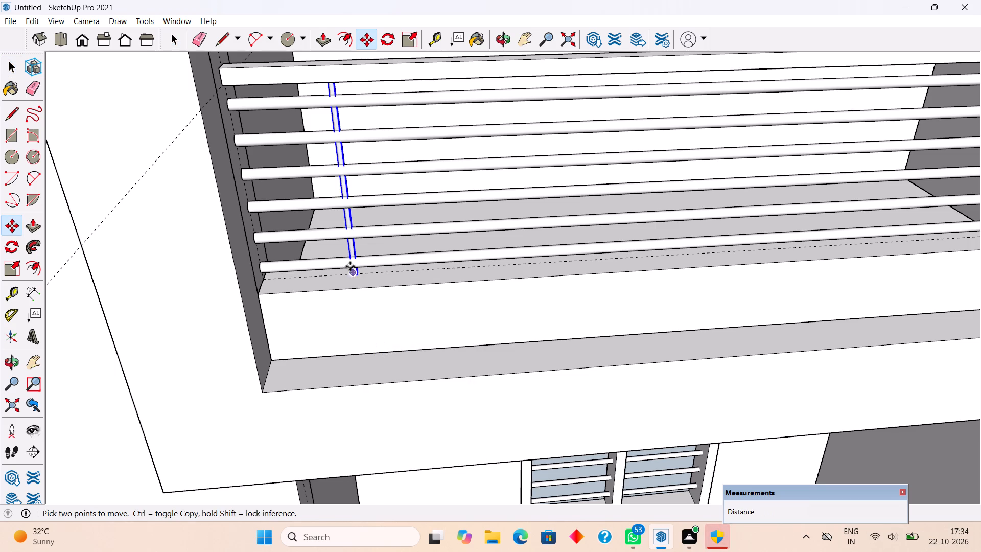
{"action": "left_click", "coordinate": [353, 248]}
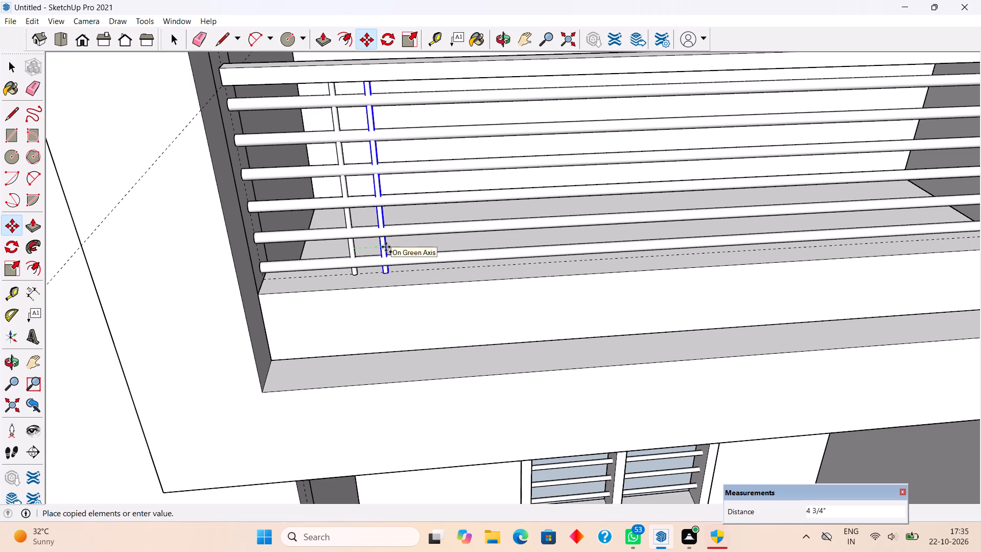
{"action": "left_click", "coordinate": [386, 247]}
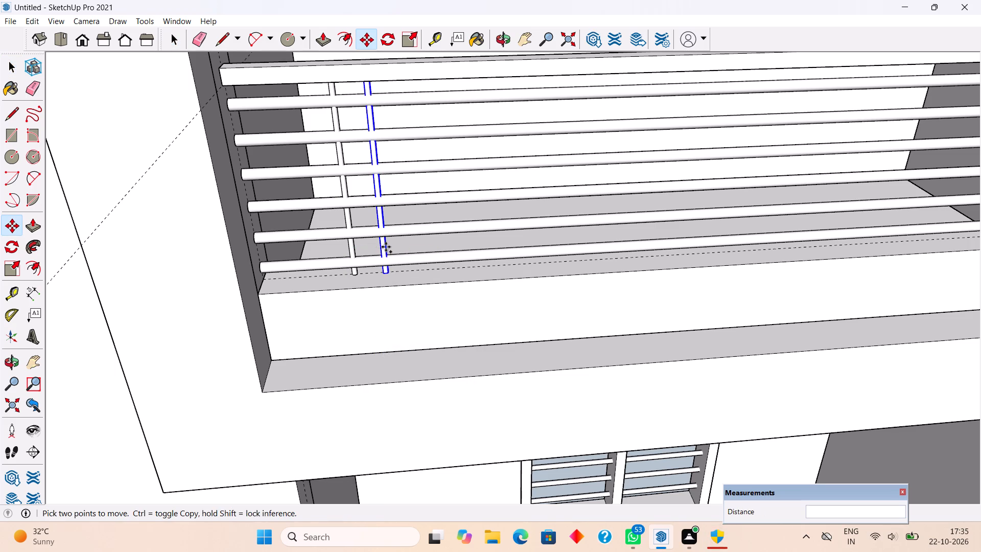
Form a second vertical pair by copying the bar about 2' 11" along the railing, copying it again alongside, and widening the gap by about 1 9/16".
{"action": "left_click", "coordinate": [386, 247]}
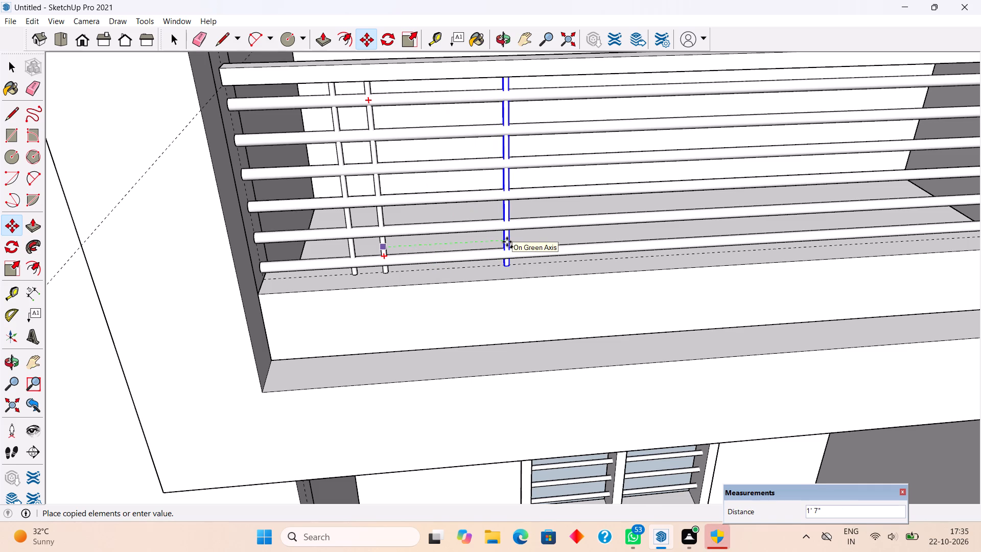
{"action": "scroll", "coordinate": [507, 242], "scroll_direction": "down", "scroll_amount": 3}
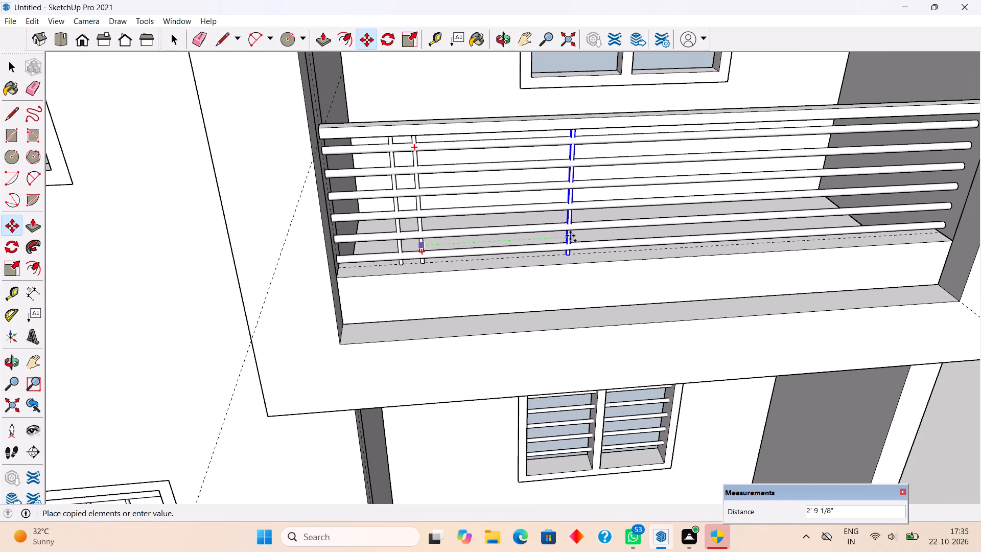
{"action": "scroll", "coordinate": [578, 236], "scroll_direction": "up", "scroll_amount": 7}
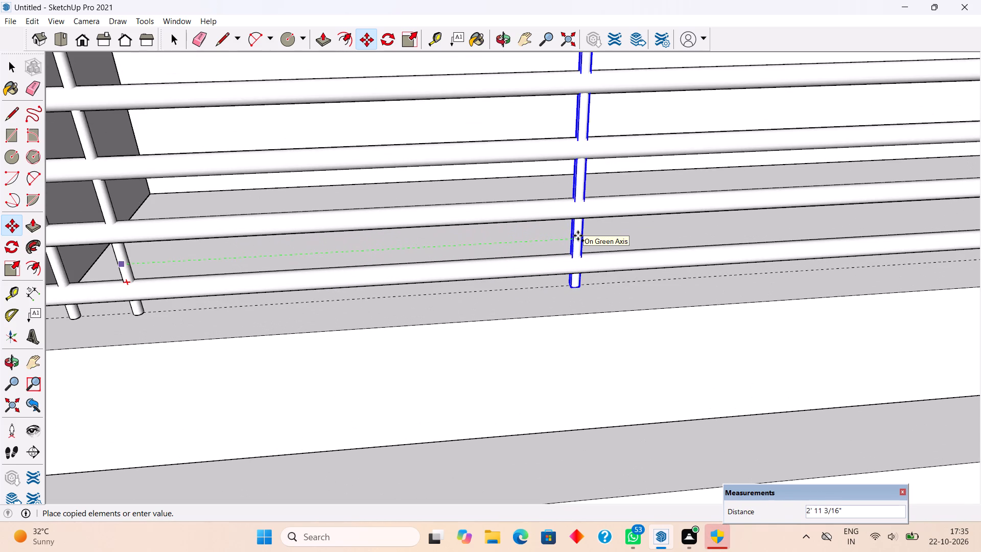
{"action": "left_click", "coordinate": [578, 236]}
{"action": "left_click", "coordinate": [578, 236]}
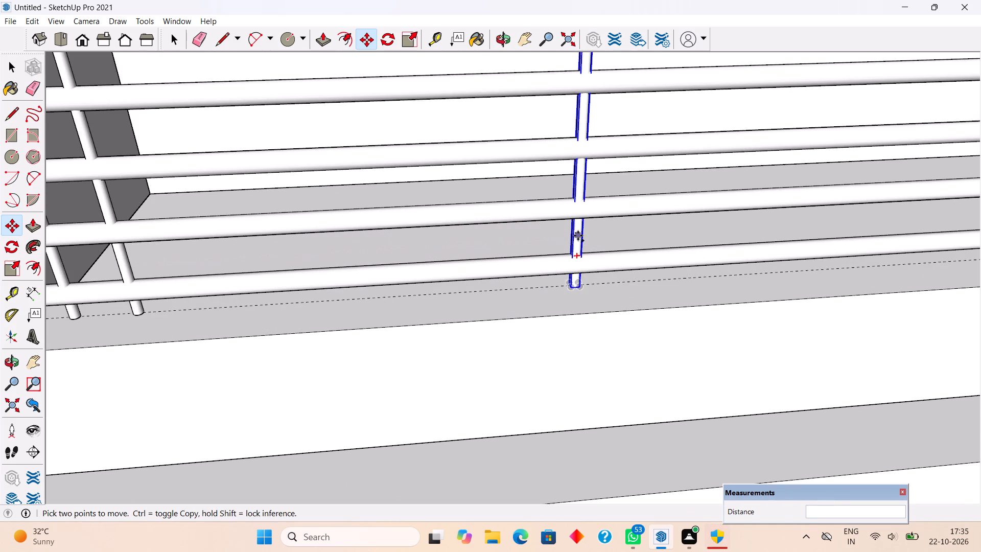
{"action": "left_click", "coordinate": [612, 235]}
{"action": "scroll", "coordinate": [612, 235], "scroll_direction": "down", "scroll_amount": 2}
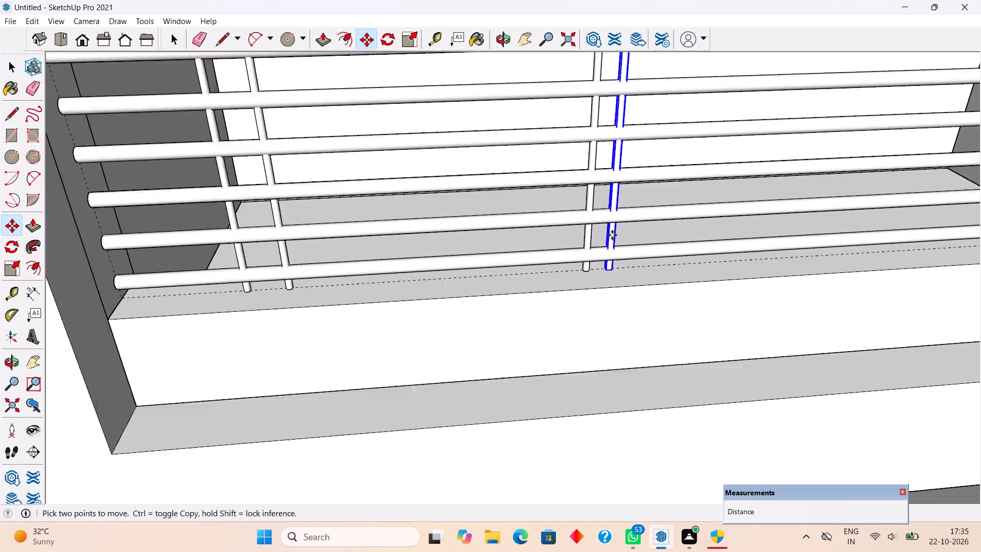
{"action": "scroll", "coordinate": [612, 235], "scroll_direction": "down", "scroll_amount": 14}
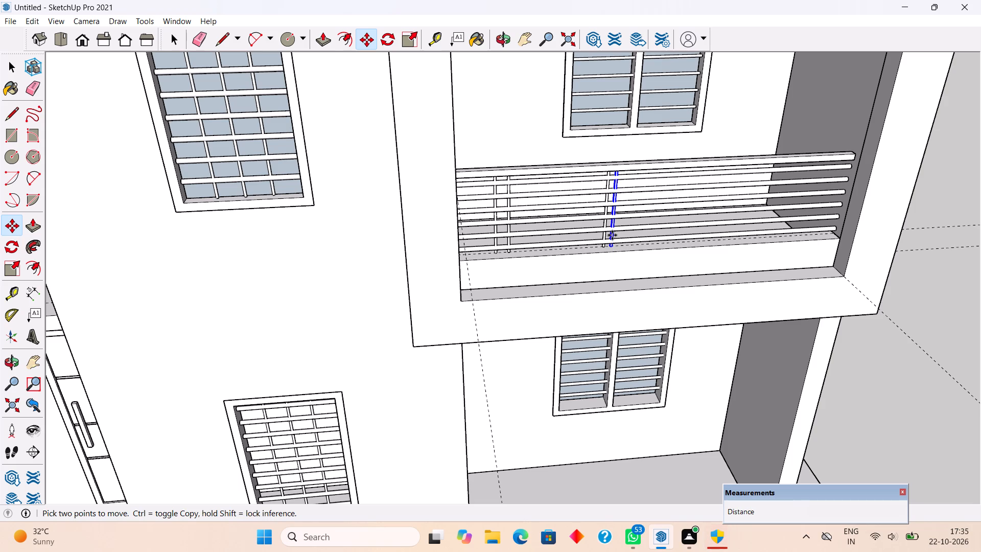
{"action": "scroll", "coordinate": [615, 225], "scroll_direction": "up", "scroll_amount": 7}
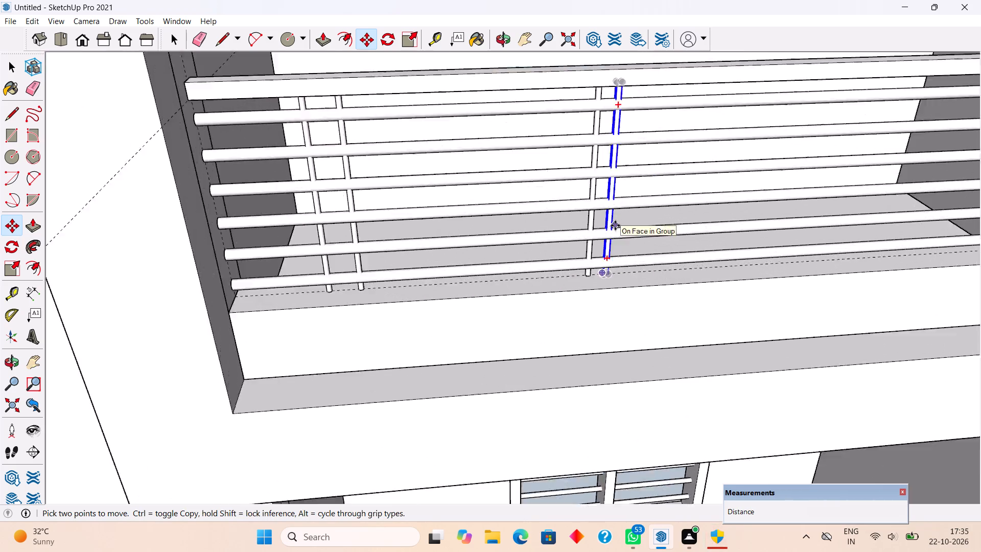
{"action": "scroll", "coordinate": [615, 225], "scroll_direction": "up", "scroll_amount": 7}
{"action": "left_click", "coordinate": [605, 222]}
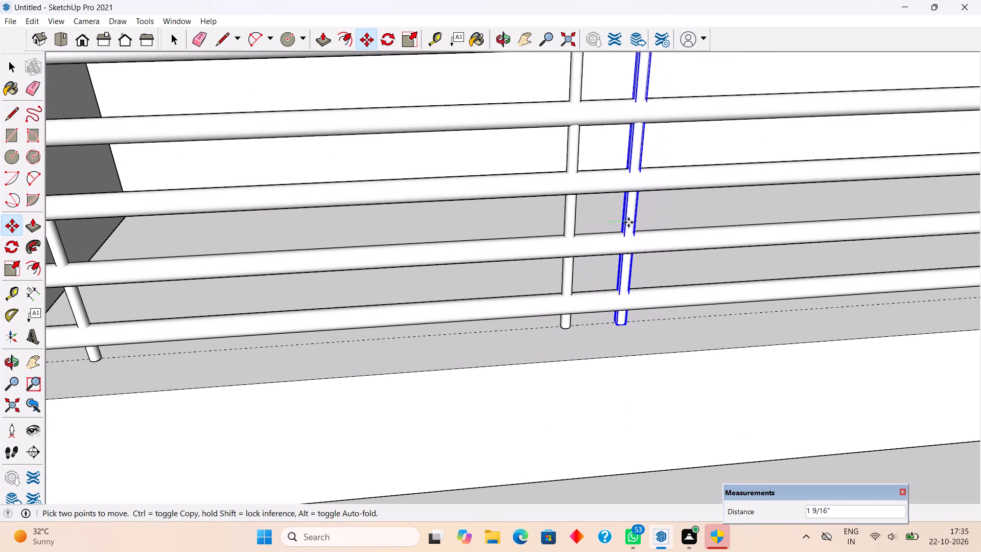
{"action": "left_click", "coordinate": [628, 222]}
{"action": "left_click", "coordinate": [628, 222]}
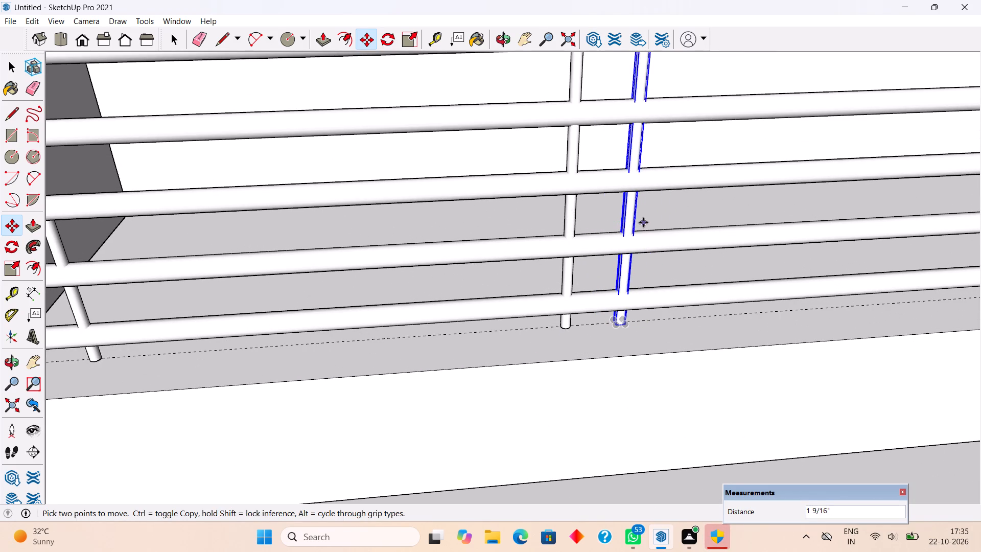
Form a third vertical pair by copying the last bar about 4' 7" along the railing and again about 7" beyond that.
{"action": "left_click", "coordinate": [634, 223]}
{"action": "scroll", "coordinate": [708, 211], "scroll_direction": "down", "scroll_amount": 8}
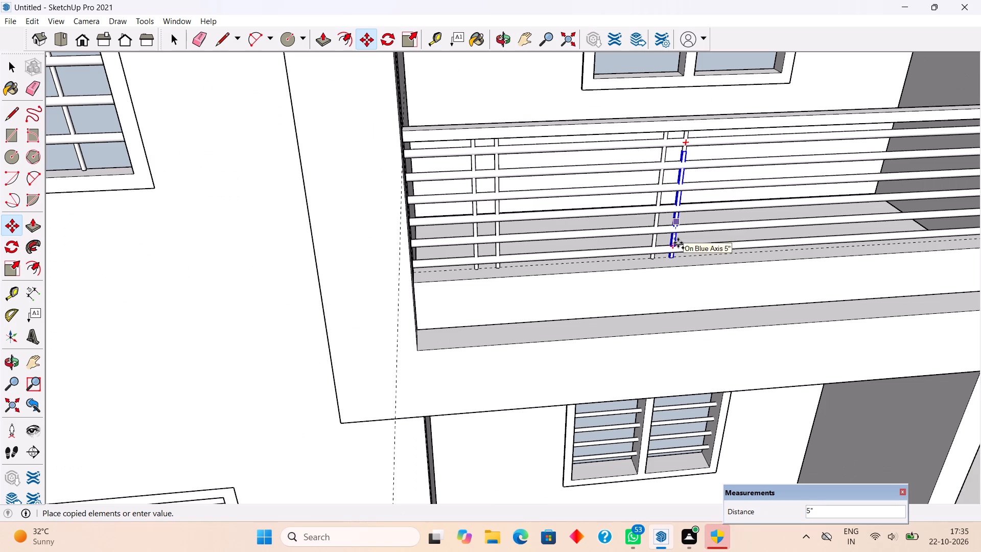
{"action": "scroll", "coordinate": [820, 244], "scroll_direction": "up", "scroll_amount": 8}
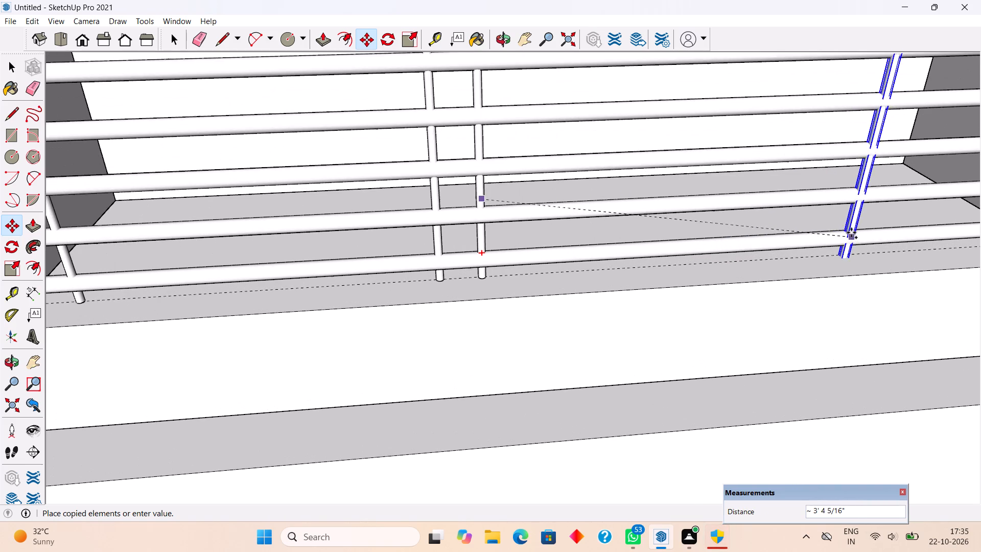
{"action": "scroll", "coordinate": [880, 239], "scroll_direction": "up", "scroll_amount": 5}
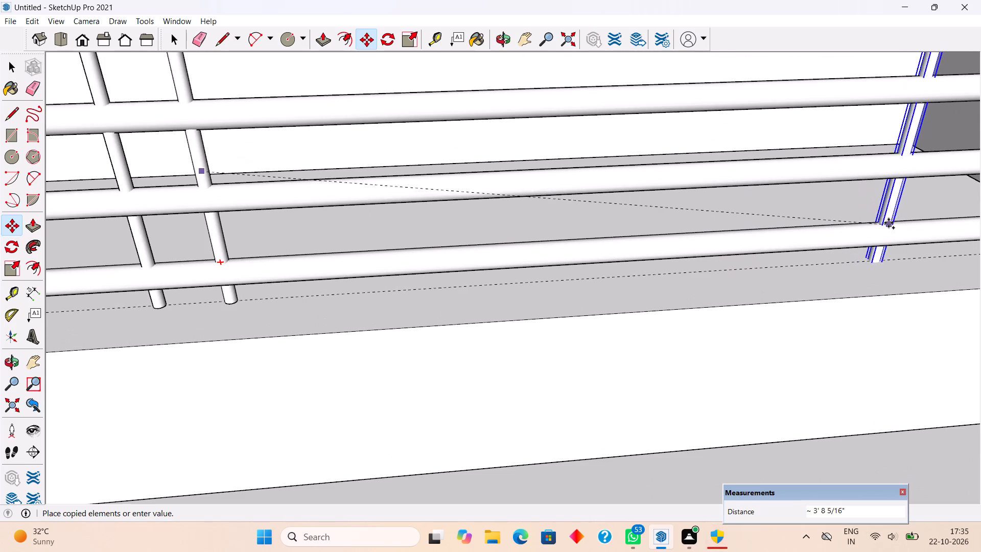
{"action": "scroll", "coordinate": [778, 217], "scroll_direction": "down", "scroll_amount": 5}
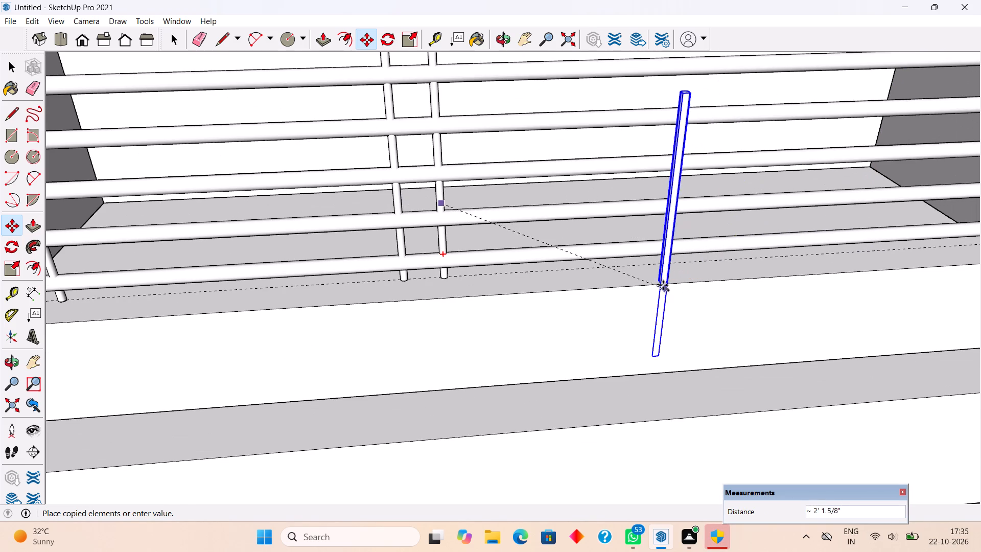
{"action": "middle_click_drag", "start_coordinate": [852, 187], "coordinate": [731, 189]}
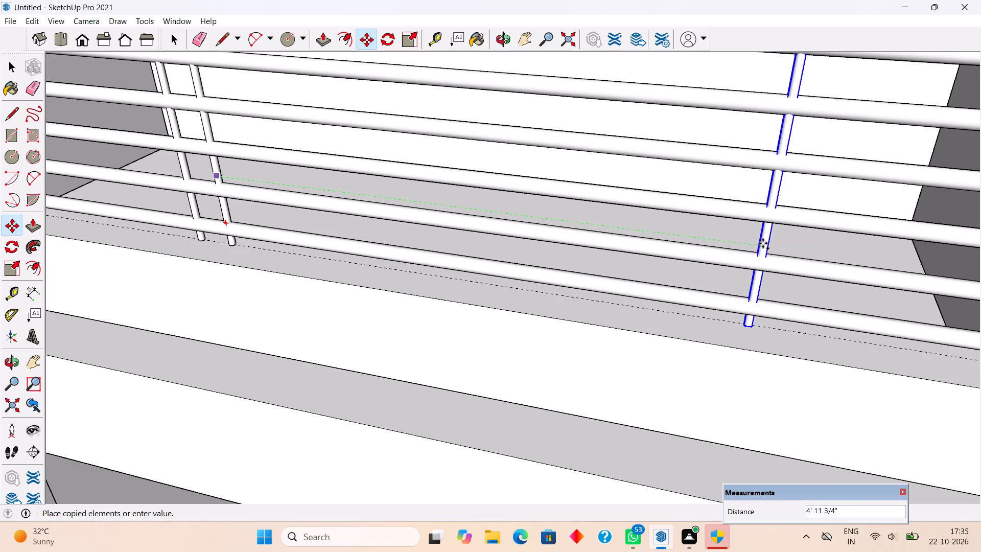
{"action": "double_click", "coordinate": [712, 242]}
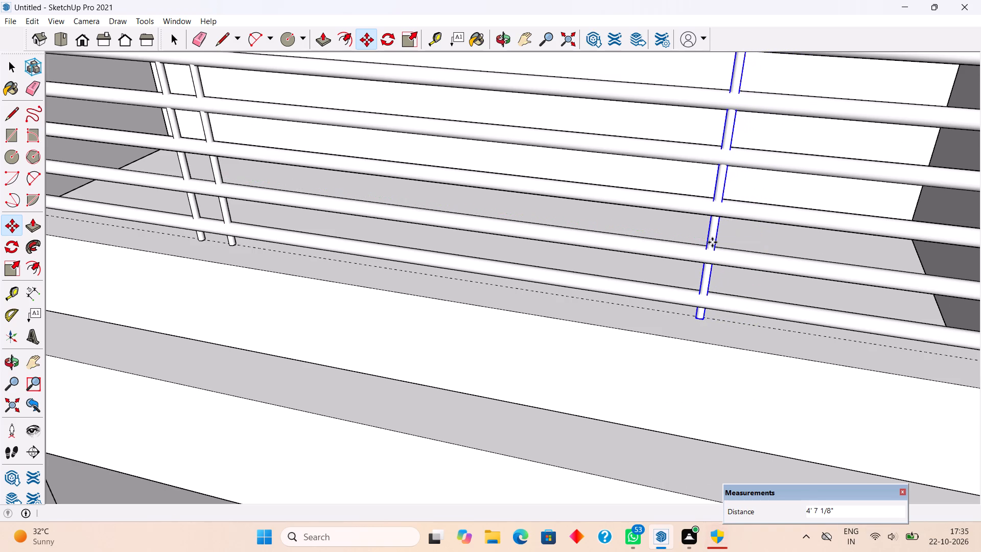
{"action": "left_click", "coordinate": [719, 239]}
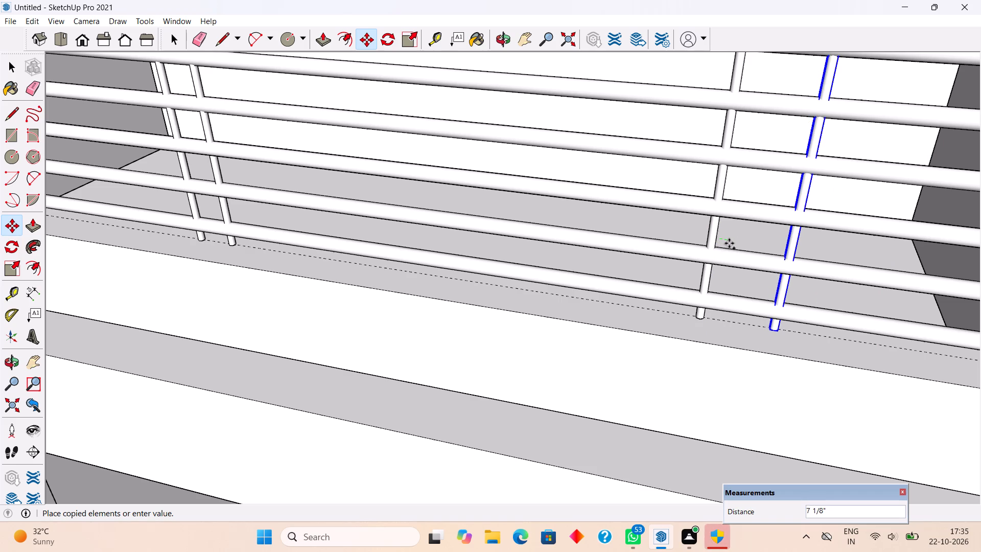
{"action": "left_click", "coordinate": [729, 243]}
{"action": "scroll", "coordinate": [791, 325], "scroll_direction": "down", "scroll_amount": 4}
{"action": "scroll", "coordinate": [549, 318], "scroll_direction": "down", "scroll_amount": 10}
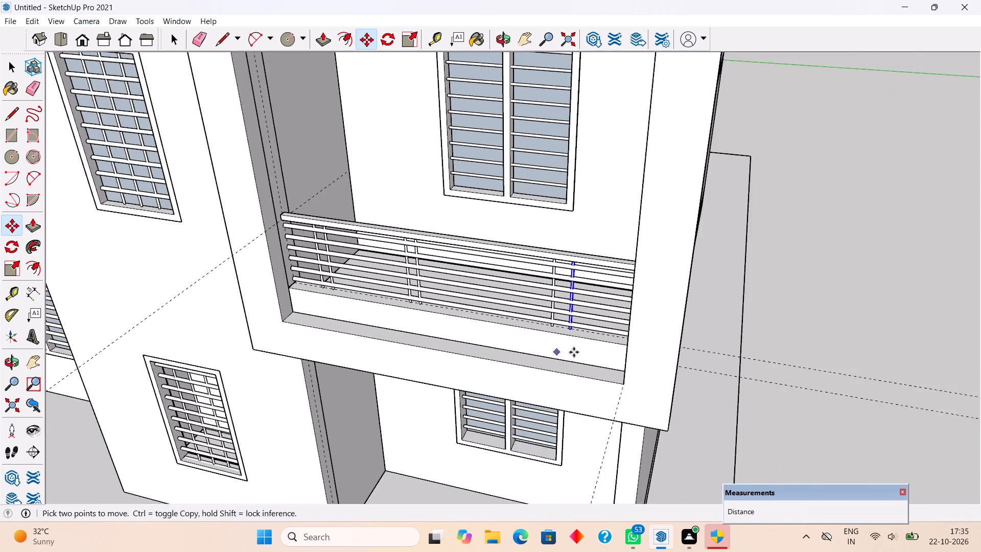
Close up the third vertical pair by moving its last bar about 2" along the railing toward its partner.
{"action": "middle_click_drag", "start_coordinate": [589, 347], "coordinate": [719, 285]}
{"action": "scroll", "coordinate": [657, 254], "scroll_direction": "up", "scroll_amount": 16}
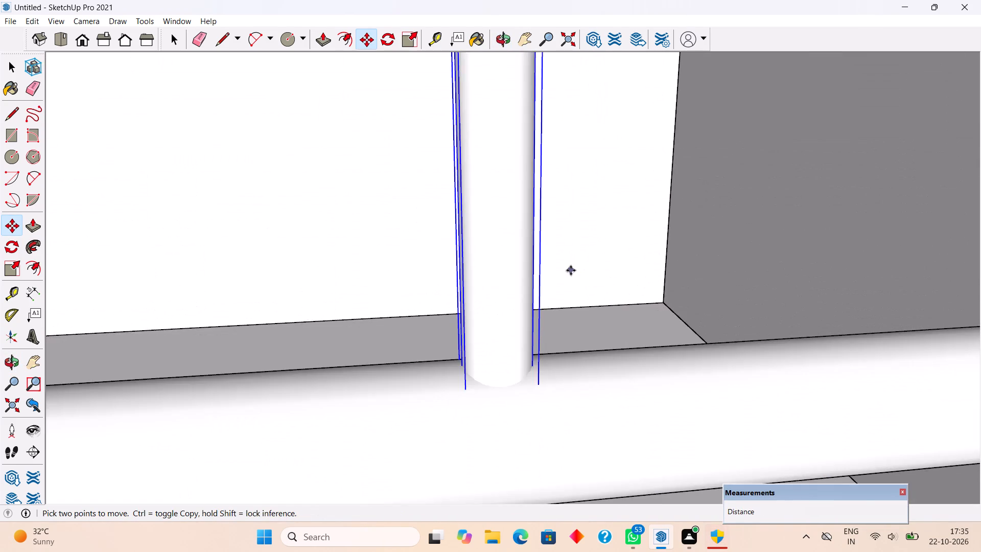
{"action": "scroll", "coordinate": [571, 270], "scroll_direction": "down", "scroll_amount": 4}
{"action": "left_click", "coordinate": [556, 273]}
{"action": "left_click", "coordinate": [521, 281]}
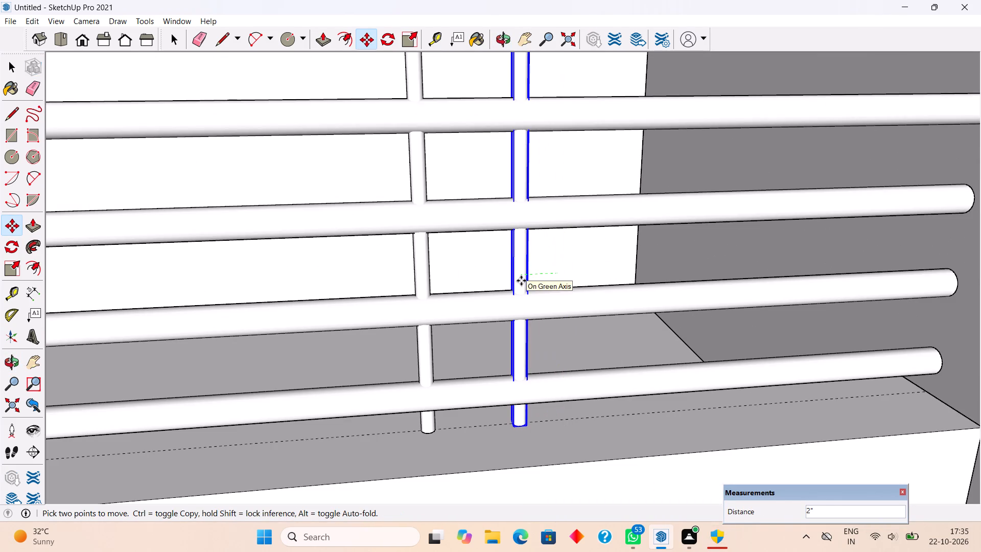
Form a vertical pair near the railing's far end by copying the last bar about 1' 6" along and again about 3 1/4" beyond.
{"action": "left_click", "coordinate": [521, 281]}
{"action": "left_click", "coordinate": [518, 267]}
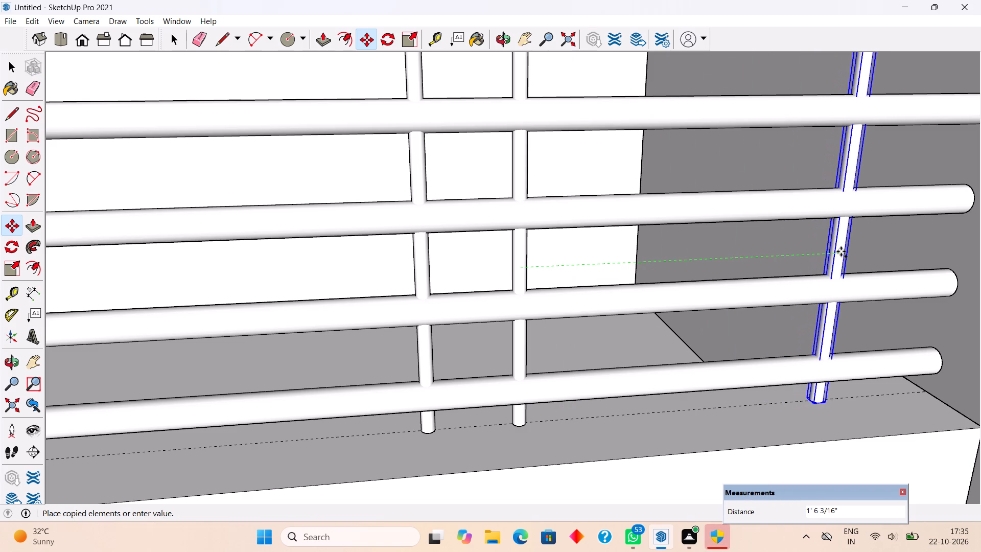
{"action": "left_click", "coordinate": [841, 251]}
{"action": "left_click", "coordinate": [842, 251], "text": "ctrl"}
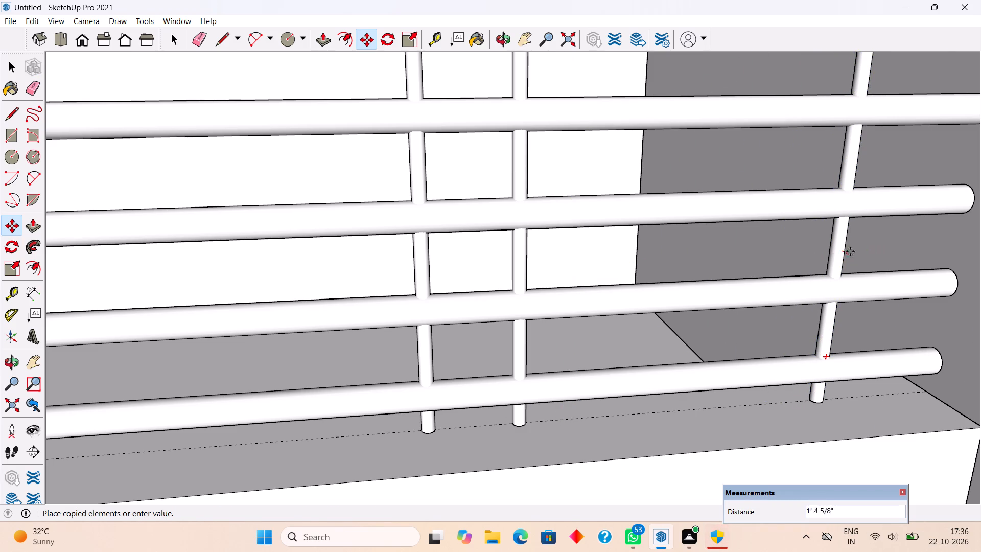
{"action": "key", "text": "space"}
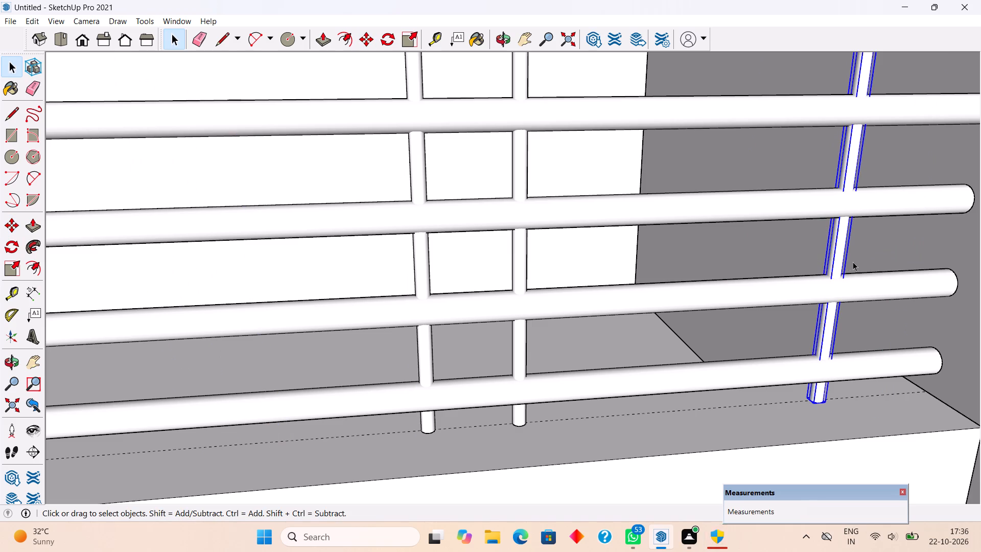
{"action": "scroll", "coordinate": [845, 262], "scroll_direction": "up", "scroll_amount": 3}
{"action": "key", "text": "m"}
{"action": "left_click", "coordinate": [845, 262]}
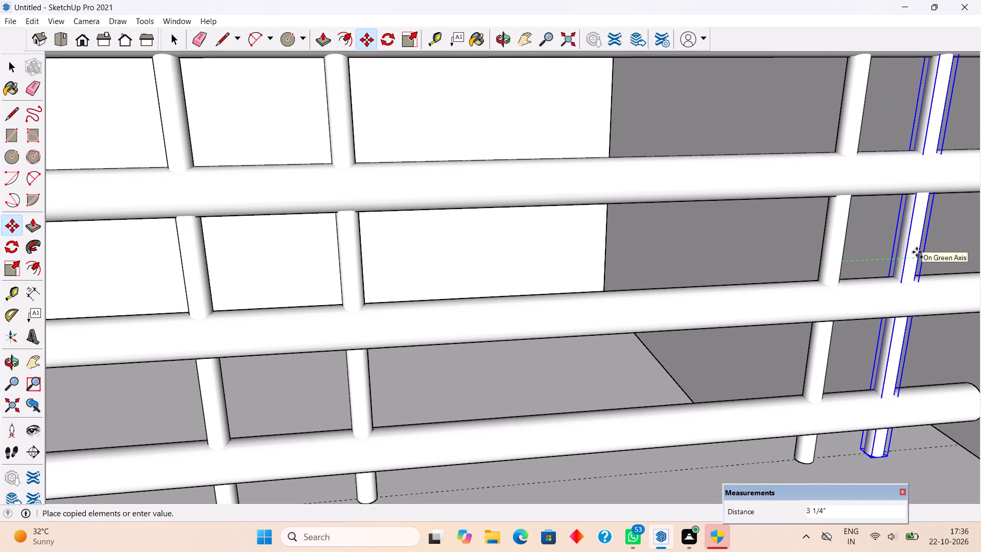
{"action": "left_click", "coordinate": [917, 252]}
{"action": "key", "text": "space"}
Add a third bar to the second vertical group by copying its last bar about 5" along the railing.
{"action": "scroll", "coordinate": [911, 249], "scroll_direction": "down", "scroll_amount": 10}
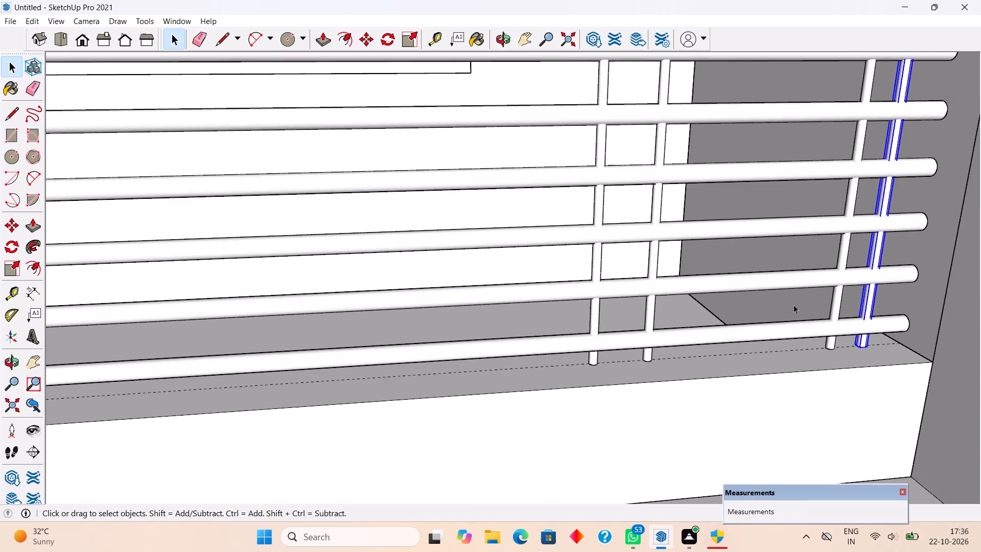
{"action": "scroll", "coordinate": [793, 305], "scroll_direction": "down", "scroll_amount": 13}
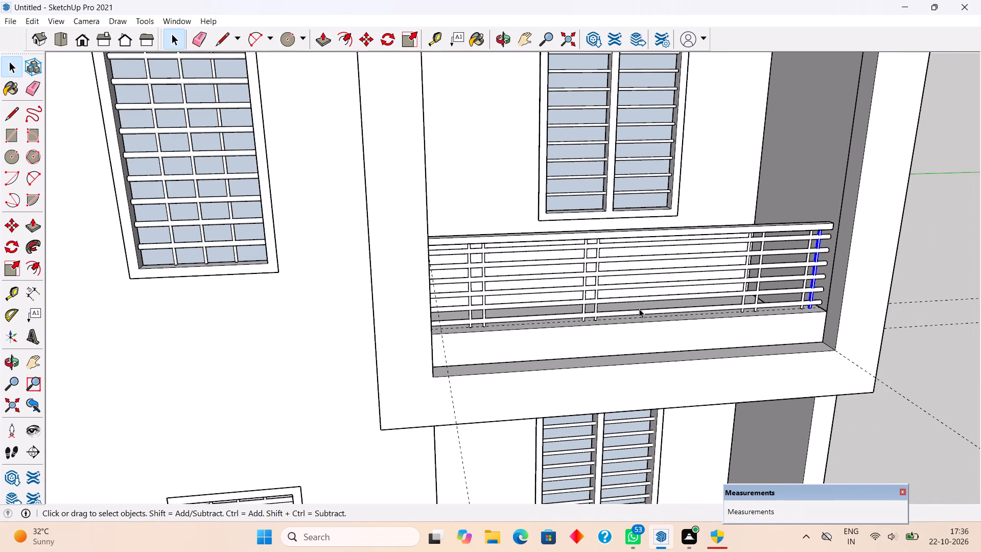
{"action": "scroll", "coordinate": [594, 314], "scroll_direction": "up", "scroll_amount": 5}
{"action": "left_click", "coordinate": [600, 302]}
{"action": "scroll", "coordinate": [598, 308], "scroll_direction": "up", "scroll_amount": 5}
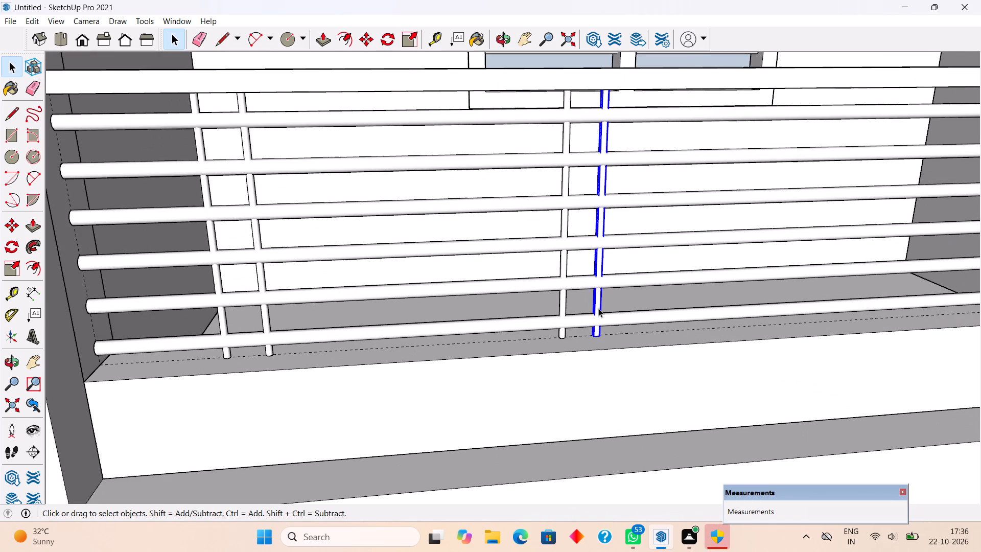
{"action": "key", "text": "m"}
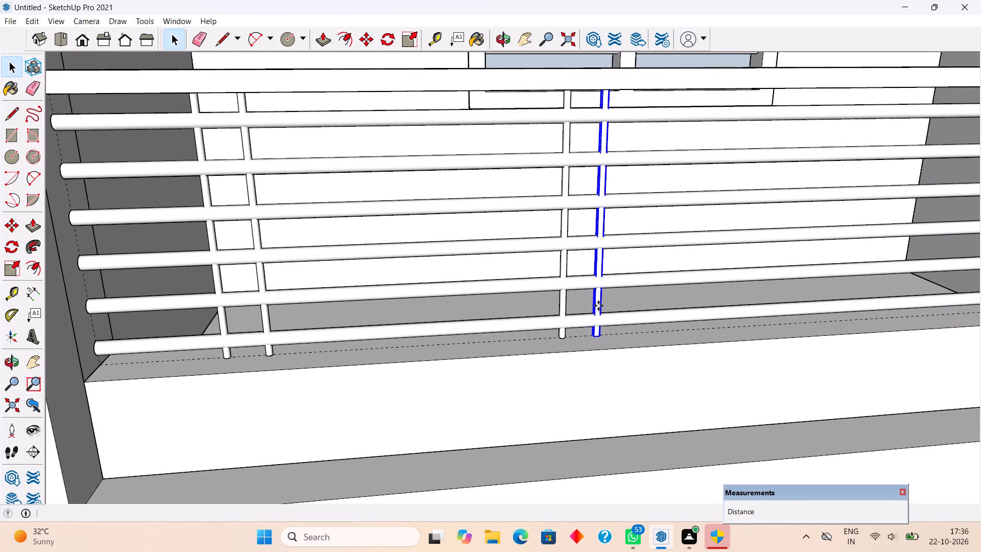
{"action": "left_click", "coordinate": [598, 305]}
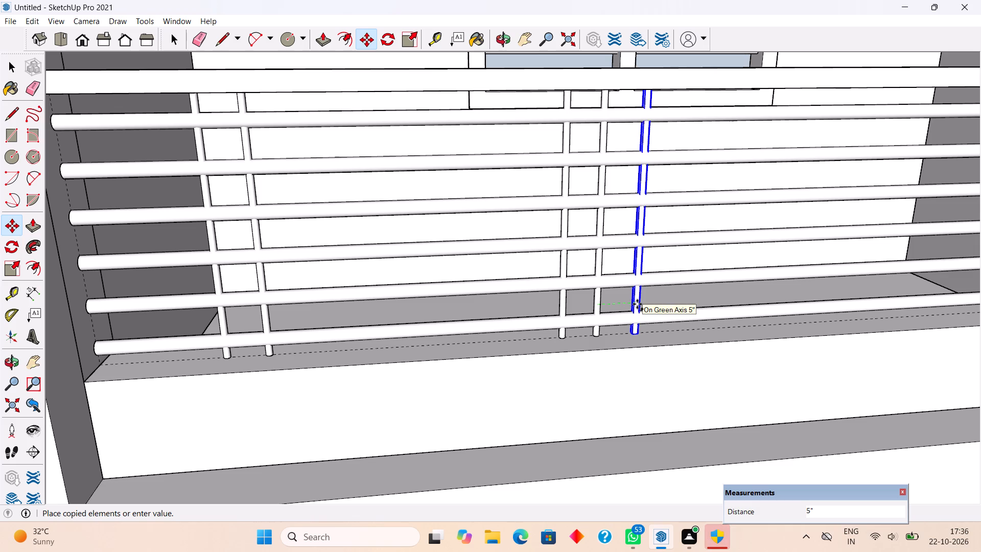
{"action": "left_click", "coordinate": [634, 306]}
{"action": "key", "text": "space"}
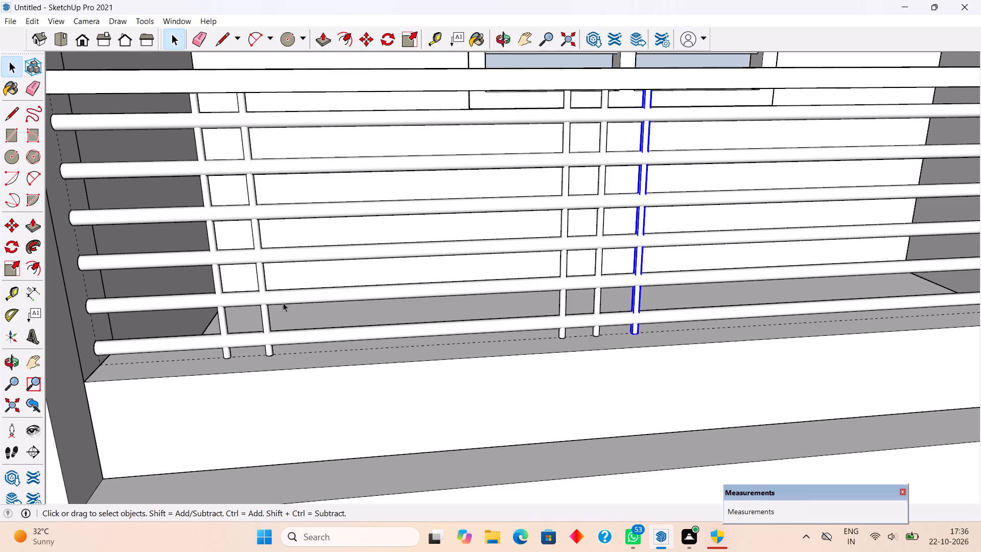
Add a third bar to the first vertical group by copying its outer bar about 5" toward the railing's near end.
{"action": "left_click", "coordinate": [224, 324]}
{"action": "key", "text": "m"}
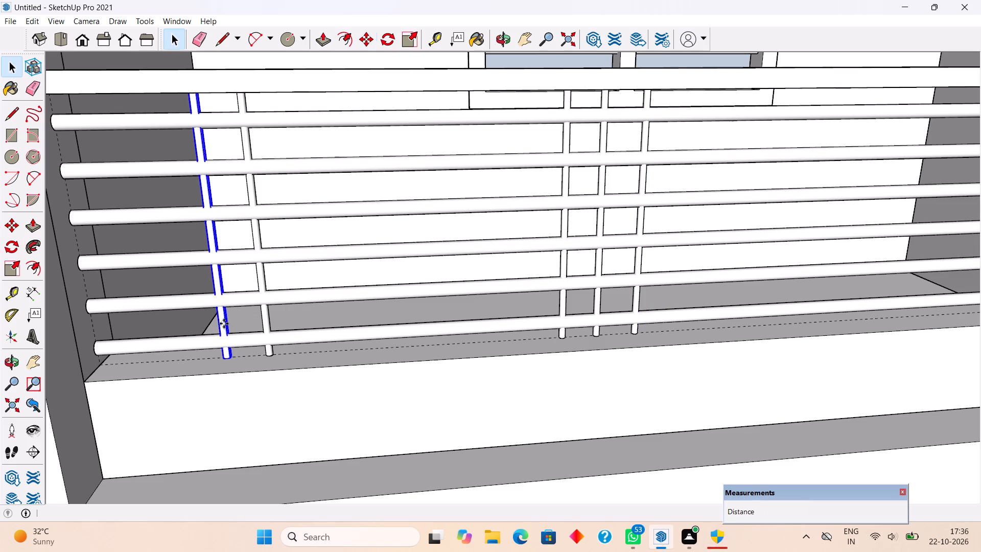
{"action": "left_click", "coordinate": [224, 324]}
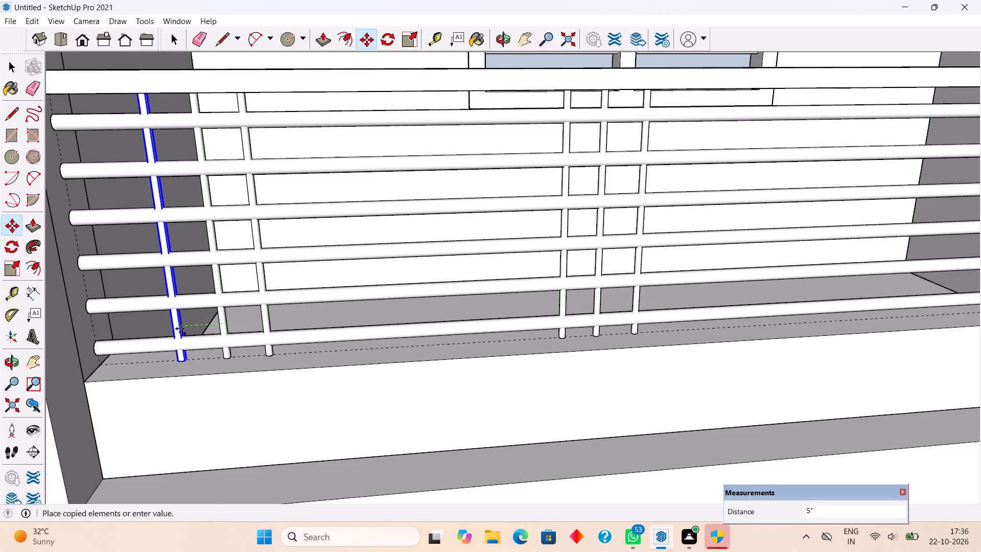
{"action": "left_click", "coordinate": [182, 329]}
{"action": "scroll", "coordinate": [200, 351], "scroll_direction": "down", "scroll_amount": 11}
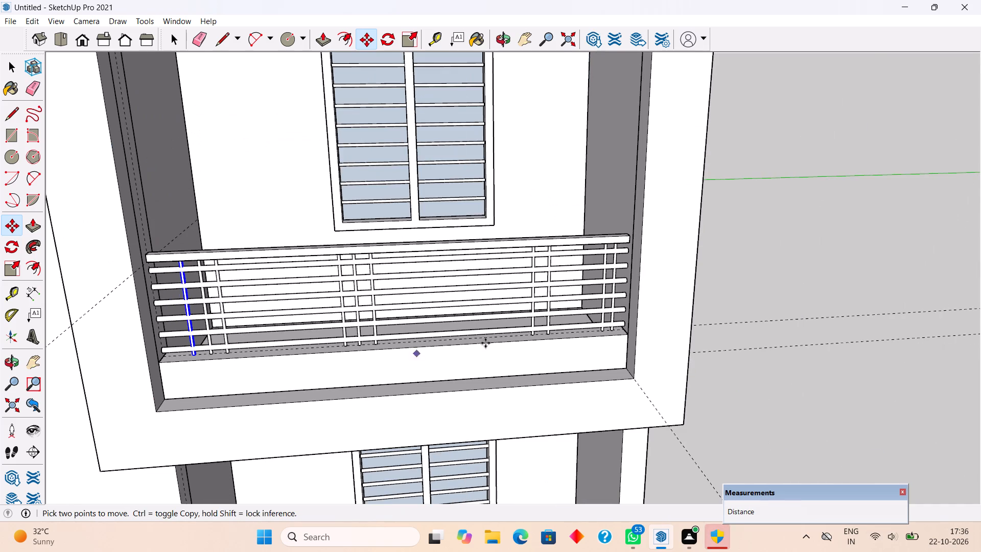
Add a third bar to the third vertical group by copying its inner bar about 5" toward the railing's middle, and clear the selection.
{"action": "scroll", "coordinate": [582, 315], "scroll_direction": "up", "scroll_amount": 4}
{"action": "scroll", "coordinate": [539, 327], "scroll_direction": "up", "scroll_amount": 5}
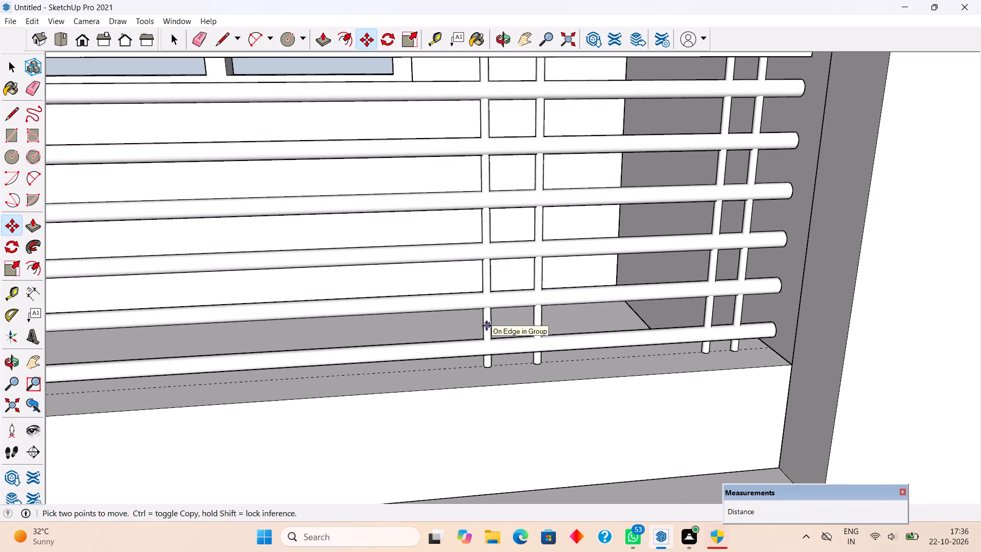
{"action": "type", "text": "m"}
{"action": "key", "text": "space"}
{"action": "left_click", "coordinate": [486, 326]}
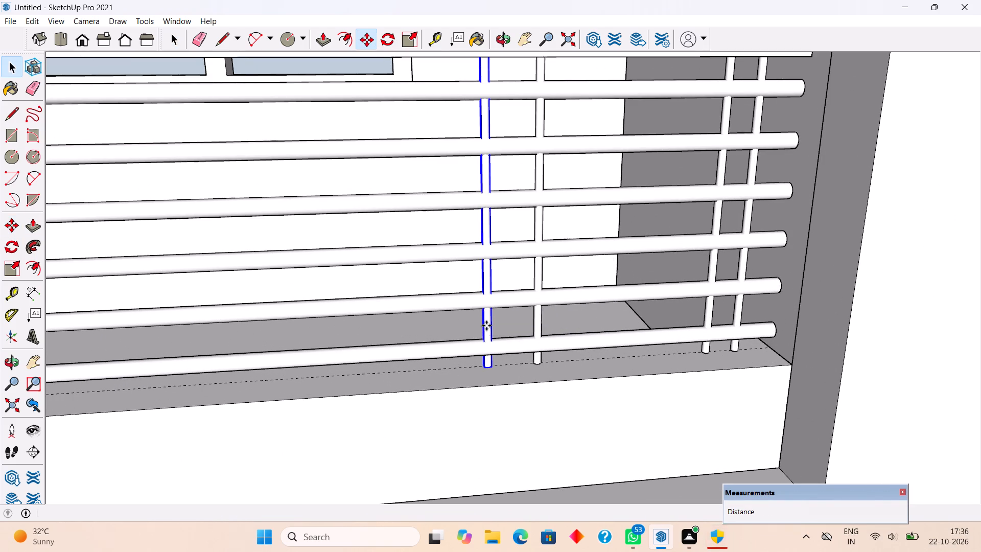
{"action": "key", "text": "m"}
{"action": "left_click", "coordinate": [486, 326]}
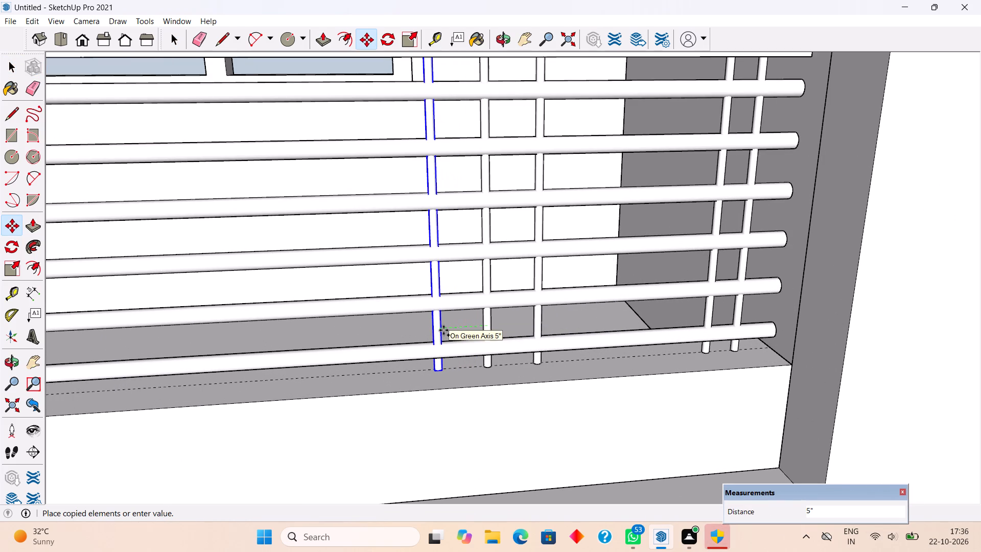
{"action": "left_click", "coordinate": [443, 330]}
{"action": "scroll", "coordinate": [444, 331], "scroll_direction": "down", "scroll_amount": 16}
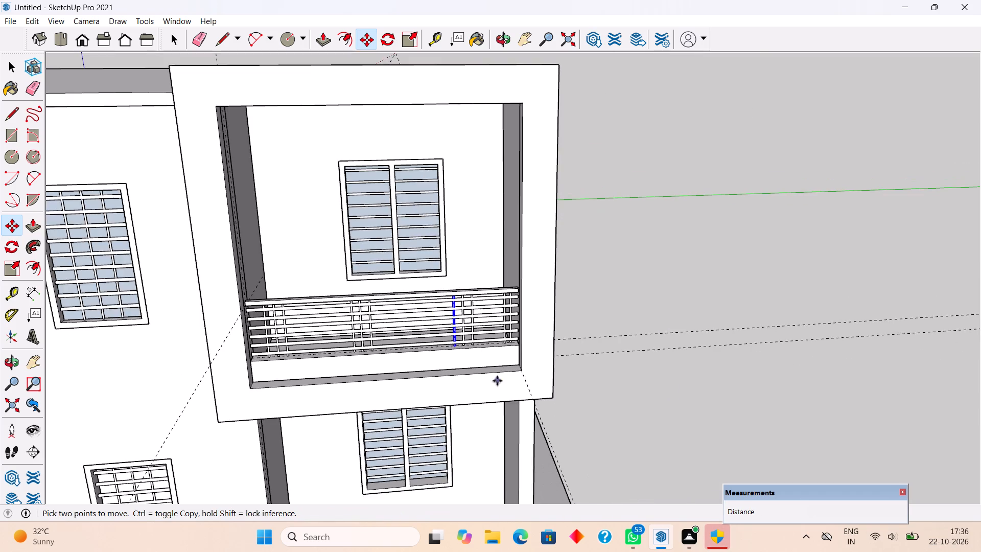
{"action": "middle_click_drag", "start_coordinate": [497, 381], "coordinate": [701, 259]}
{"action": "left_click", "coordinate": [702, 258]}
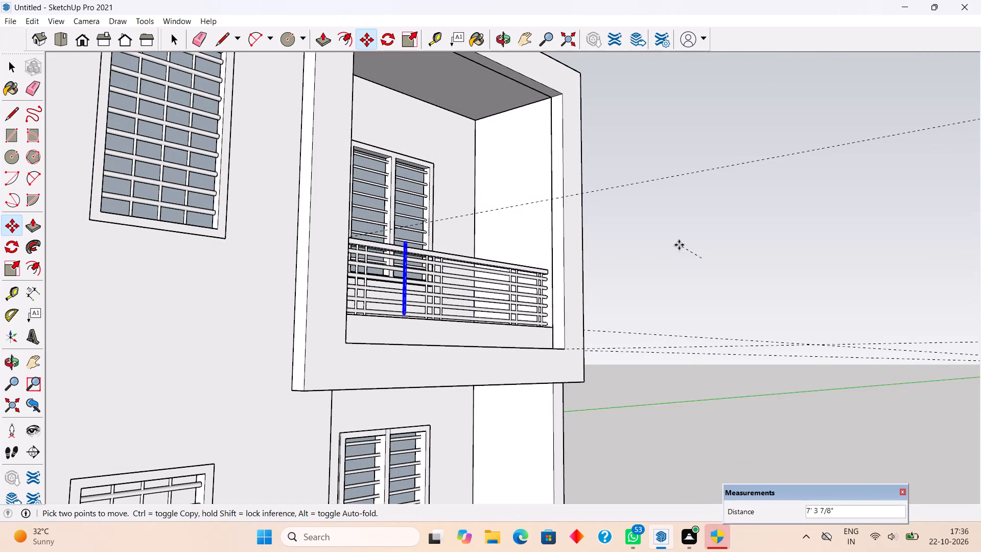
{"action": "key", "text": "space"}
{"action": "left_click", "coordinate": [682, 244]}
Unhide all hidden objects in the house model.
{"action": "scroll", "coordinate": [682, 244], "scroll_direction": "down", "scroll_amount": 6}
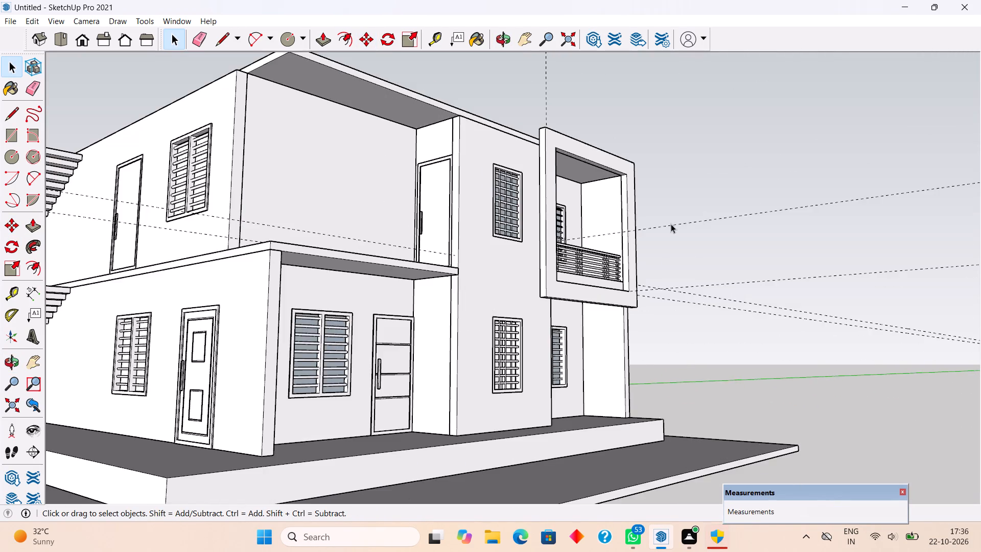
{"action": "middle_click_drag", "start_coordinate": [661, 247], "coordinate": [622, 359]}
{"action": "scroll", "coordinate": [668, 220], "scroll_direction": "up", "scroll_amount": 5}
{"action": "scroll", "coordinate": [667, 215], "scroll_direction": "down", "scroll_amount": 4}
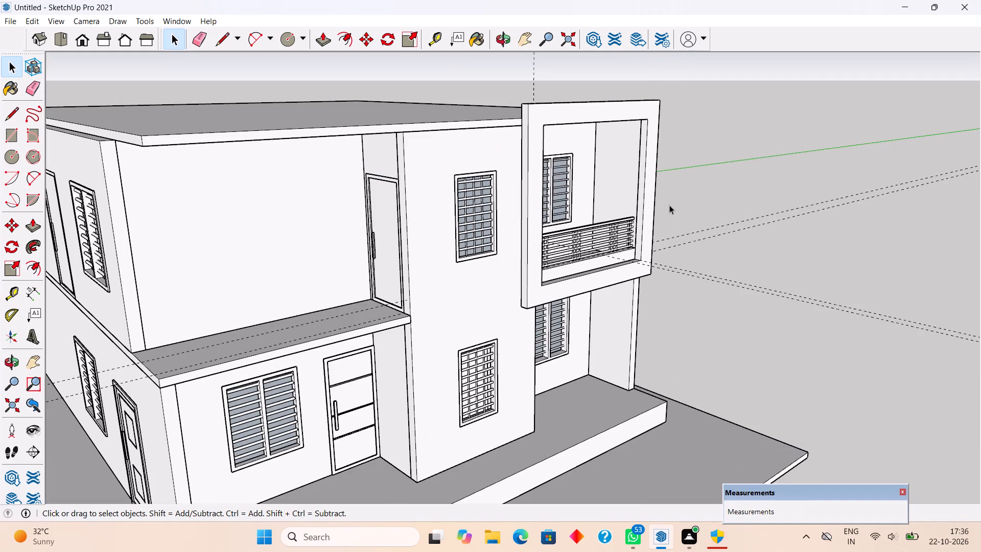
{"action": "left_click", "coordinate": [28, 21]}
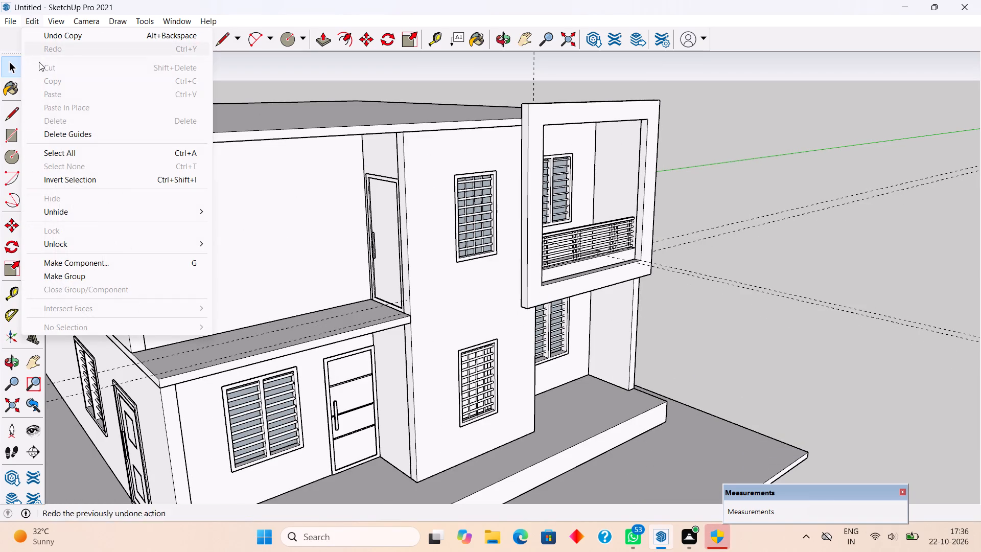
{"action": "left_click", "coordinate": [75, 211]}
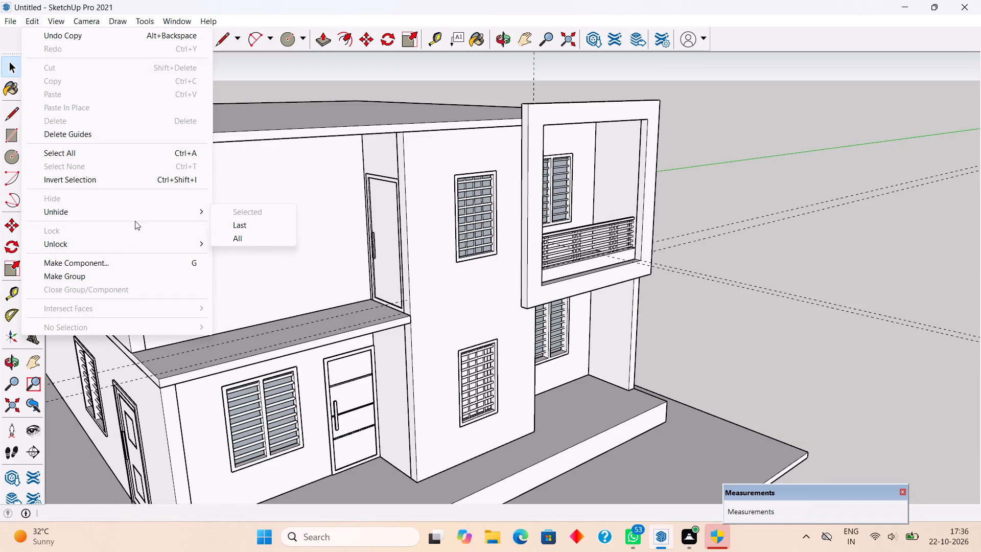
{"action": "left_click", "coordinate": [252, 239]}
Open the projecting upper porch frame for editing and push its outer side face, beside the upper grilled window, inward 6".
{"action": "scroll", "coordinate": [705, 212], "scroll_direction": "up", "scroll_amount": 4}
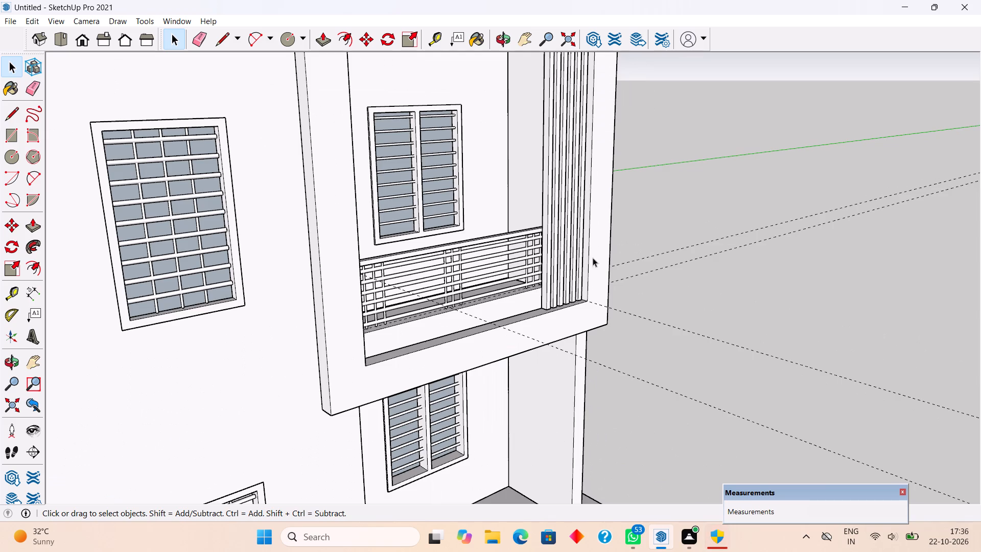
{"action": "middle_click_drag", "start_coordinate": [578, 247], "coordinate": [609, 213]}
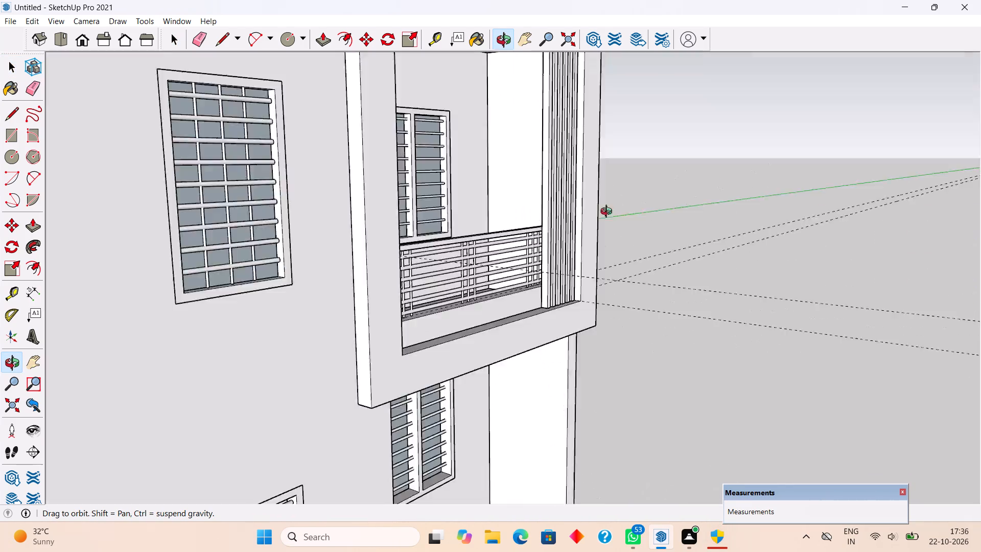
{"action": "middle_click_drag", "start_coordinate": [609, 213], "coordinate": [401, 209]}
{"action": "scroll", "coordinate": [401, 209], "scroll_direction": "down", "scroll_amount": 1}
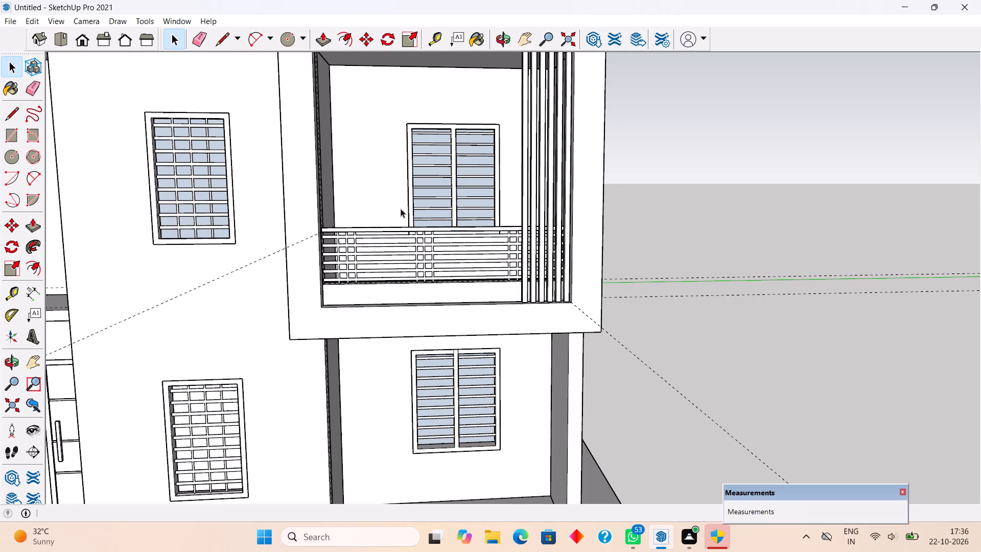
{"action": "scroll", "coordinate": [367, 185], "scroll_direction": "down", "scroll_amount": 6}
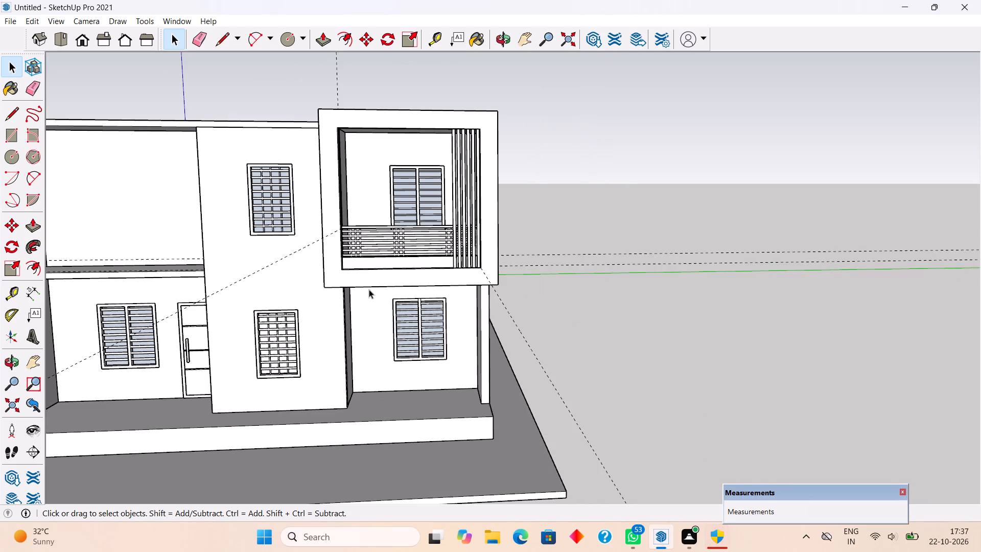
{"action": "scroll", "coordinate": [359, 121], "scroll_direction": "up", "scroll_amount": 11}
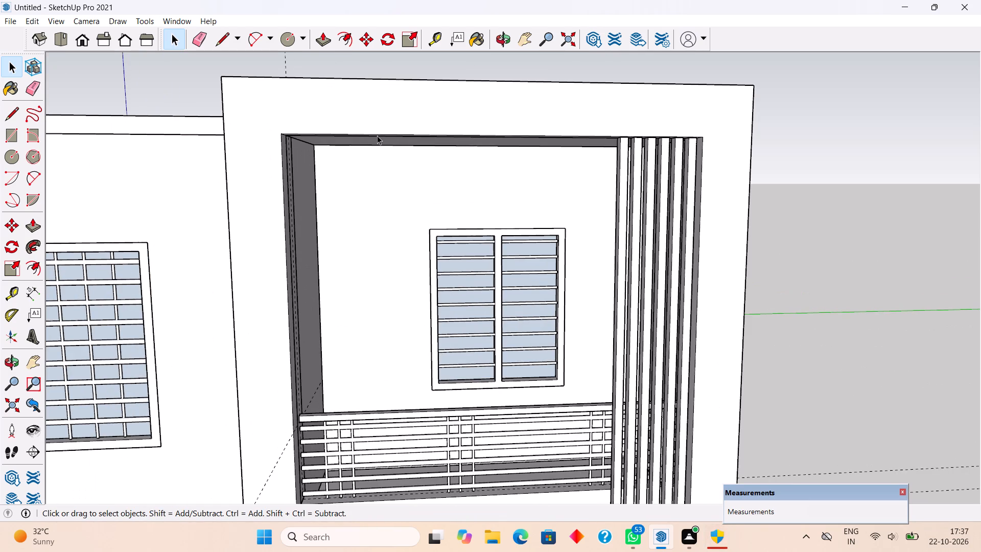
{"action": "scroll", "coordinate": [297, 185], "scroll_direction": "down", "scroll_amount": 2}
{"action": "middle_click_drag", "start_coordinate": [281, 228], "coordinate": [566, 208]}
{"action": "scroll", "coordinate": [425, 328], "scroll_direction": "up", "scroll_amount": 1}
{"action": "triple_click", "coordinate": [449, 321]}
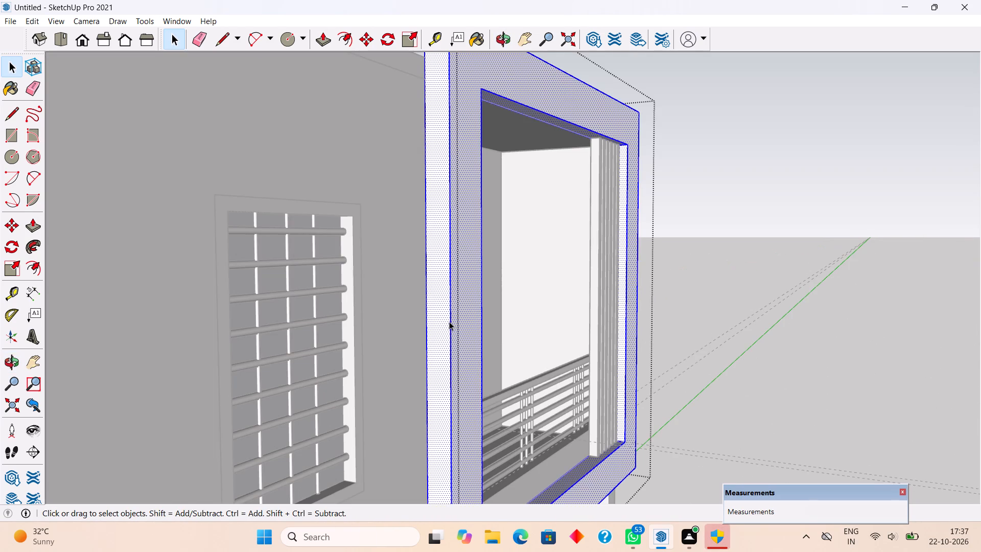
{"action": "key", "text": "p"}
{"action": "left_click", "coordinate": [447, 334]}
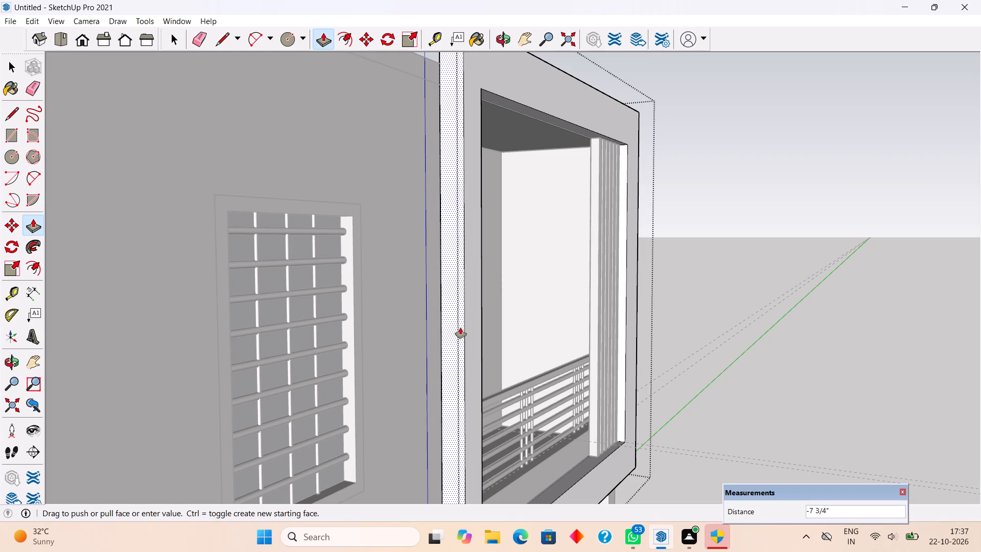
{"action": "type", "text": "6\""}
{"action": "key", "text": "Return"}
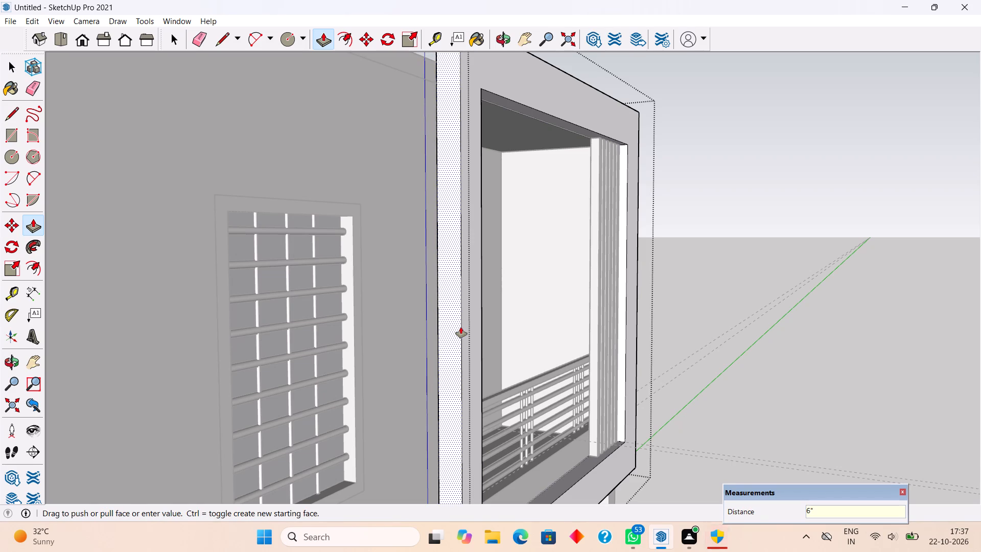
Push the porch frame's opposite outer side face, beside the vertical fins, inward about 9" and close the frame for editing.
{"action": "scroll", "coordinate": [461, 327], "scroll_direction": "down", "scroll_amount": 6}
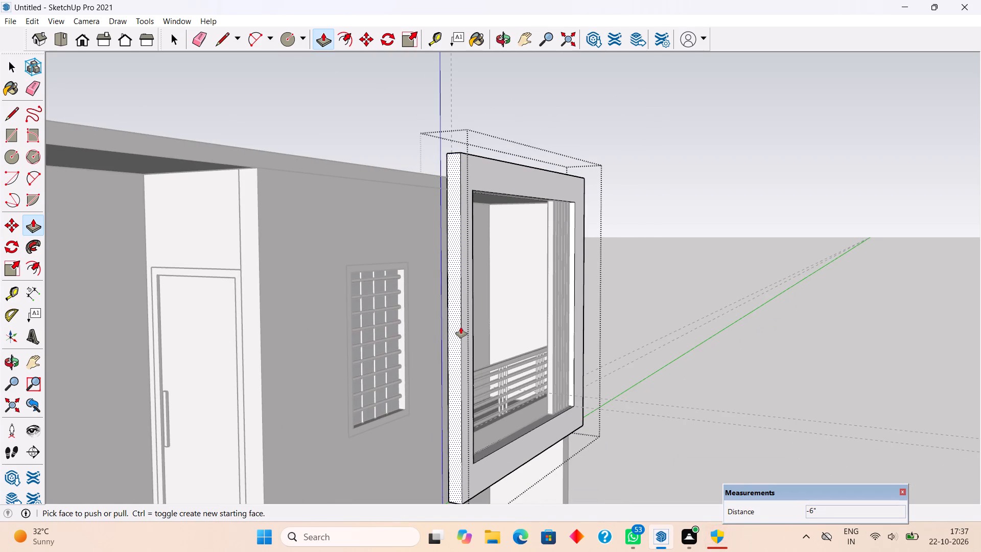
{"action": "middle_click_drag", "start_coordinate": [575, 334], "coordinate": [314, 337]}
{"action": "middle_click_drag", "start_coordinate": [698, 305], "coordinate": [605, 316]}
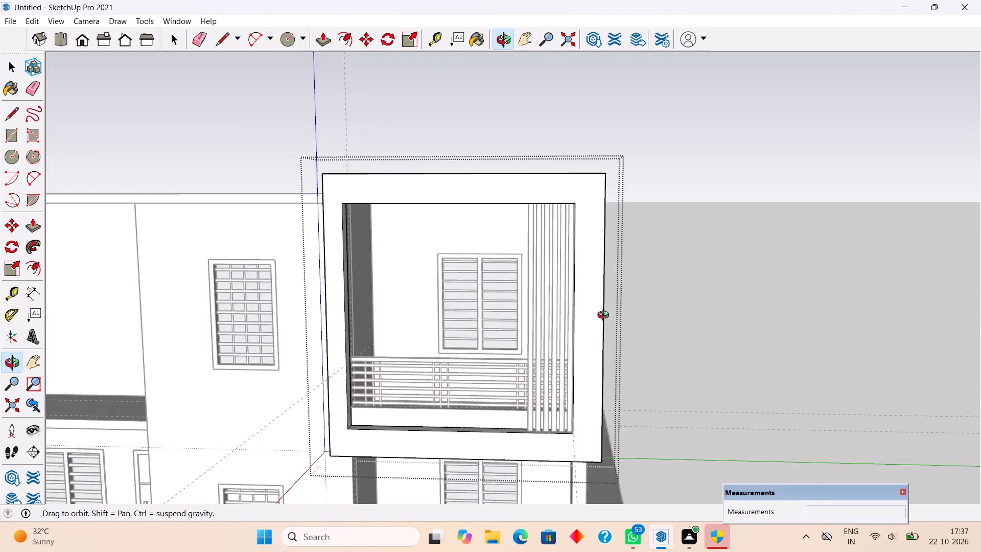
{"action": "middle_click_drag", "start_coordinate": [605, 316], "coordinate": [461, 312]}
{"action": "scroll", "coordinate": [556, 351], "scroll_direction": "up", "scroll_amount": 5}
{"action": "scroll", "coordinate": [456, 361], "scroll_direction": "up", "scroll_amount": 4}
{"action": "left_click", "coordinate": [494, 361]}
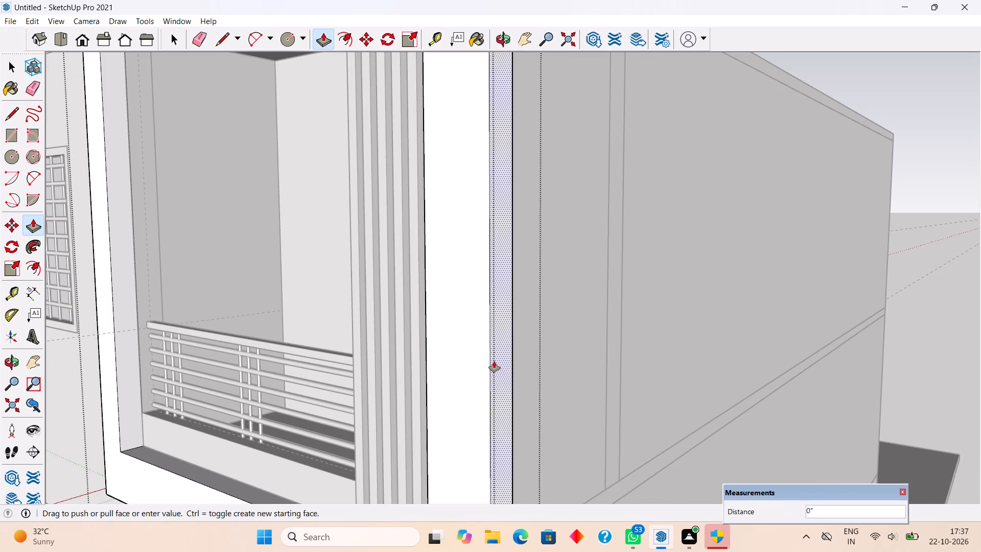
{"action": "left_click", "coordinate": [541, 255]}
{"action": "scroll", "coordinate": [544, 256], "scroll_direction": "down", "scroll_amount": 10}
{"action": "key", "text": "space"}
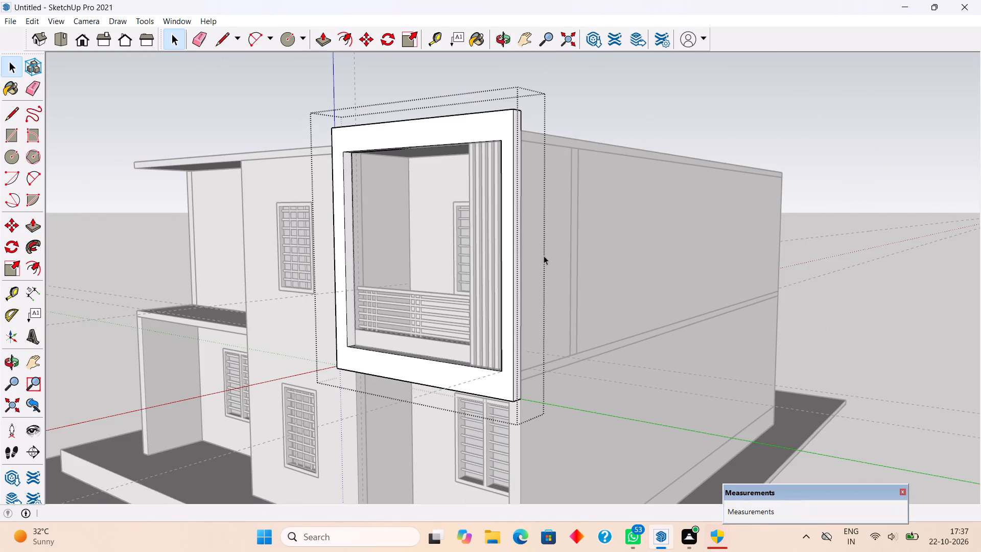
{"action": "left_click", "coordinate": [667, 86]}
Draw an 18' 6" by 3' 8" rectangle on the central front wall, enclosing both stacked grilled windows.
{"action": "middle_click_drag", "start_coordinate": [442, 305], "coordinate": [660, 309]}
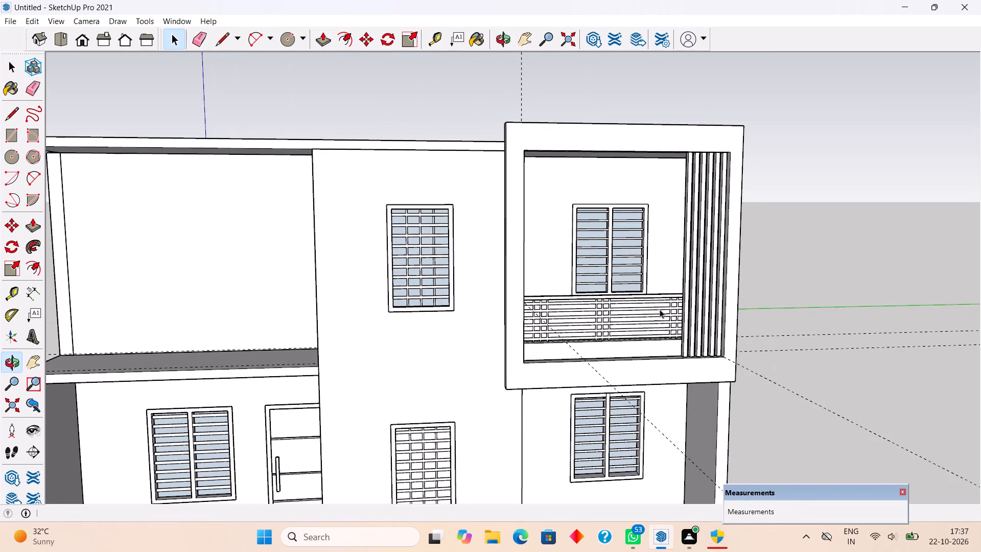
{"action": "scroll", "coordinate": [660, 309], "scroll_direction": "down", "scroll_amount": 4}
{"action": "middle_click_drag", "start_coordinate": [662, 359], "coordinate": [663, 233]}
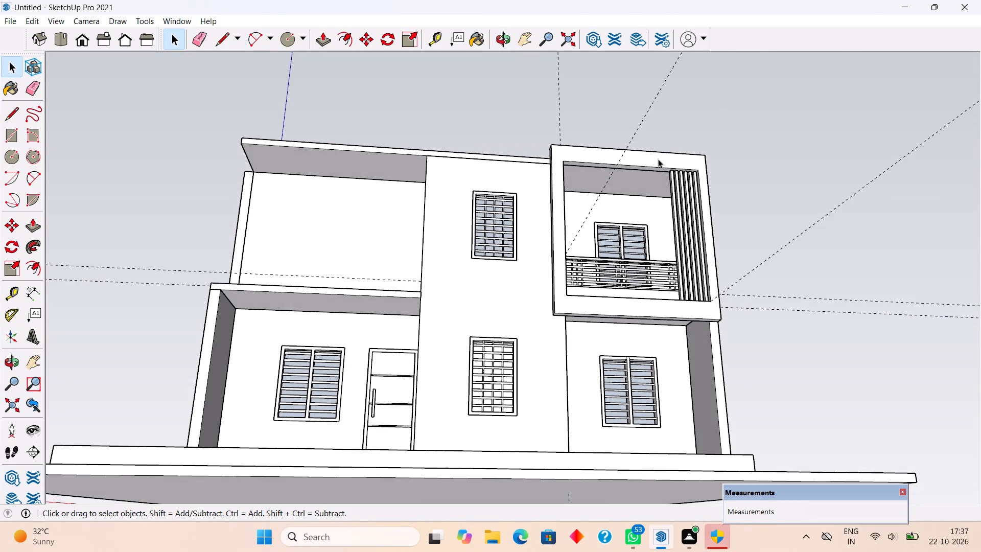
{"action": "scroll", "coordinate": [658, 159], "scroll_direction": "up", "scroll_amount": 9}
{"action": "middle_click_drag", "start_coordinate": [653, 195], "coordinate": [691, 320]}
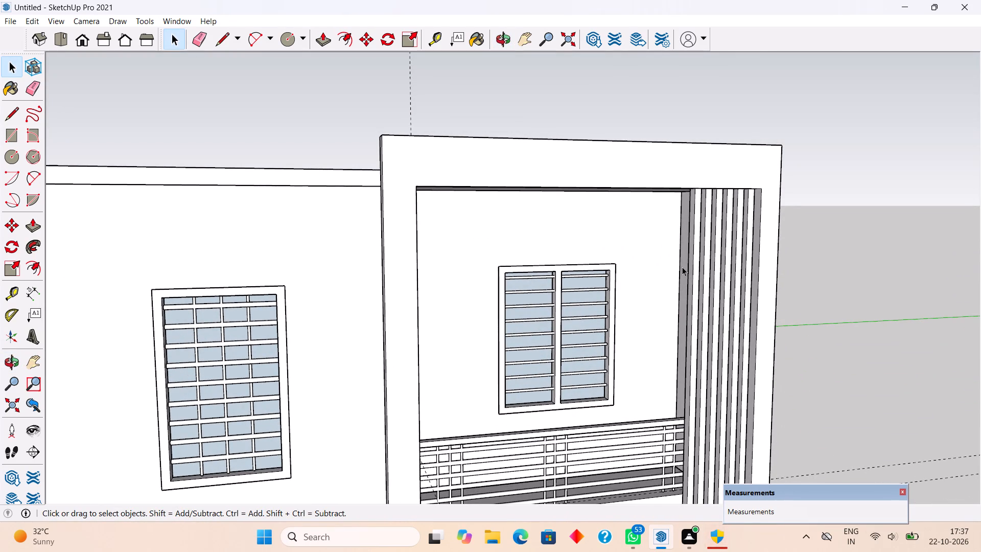
{"action": "scroll", "coordinate": [475, 153], "scroll_direction": "down", "scroll_amount": 7}
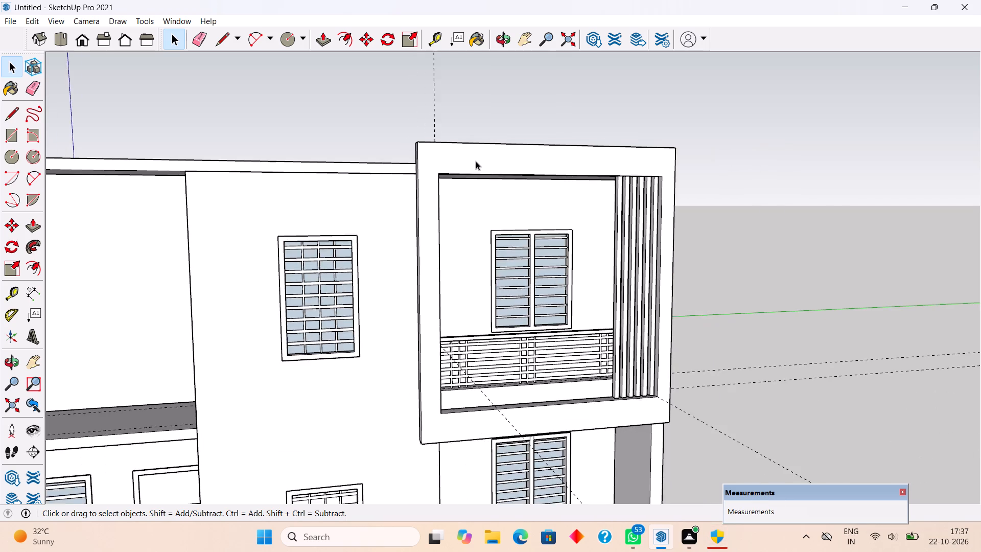
{"action": "scroll", "coordinate": [476, 161], "scroll_direction": "down", "scroll_amount": 2}
{"action": "scroll", "coordinate": [325, 233], "scroll_direction": "down", "scroll_amount": 4}
{"action": "scroll", "coordinate": [331, 341], "scroll_direction": "up", "scroll_amount": 6}
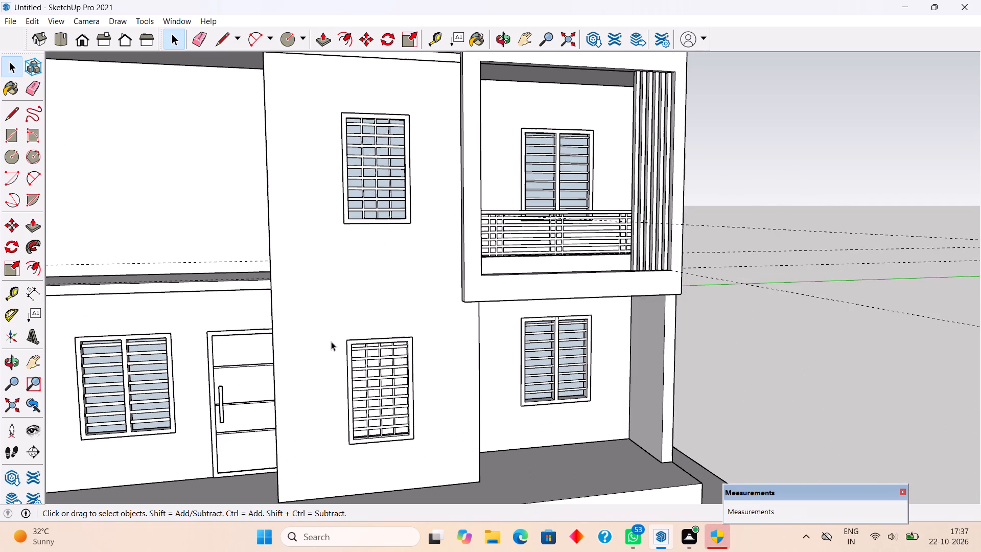
{"action": "key", "text": "r"}
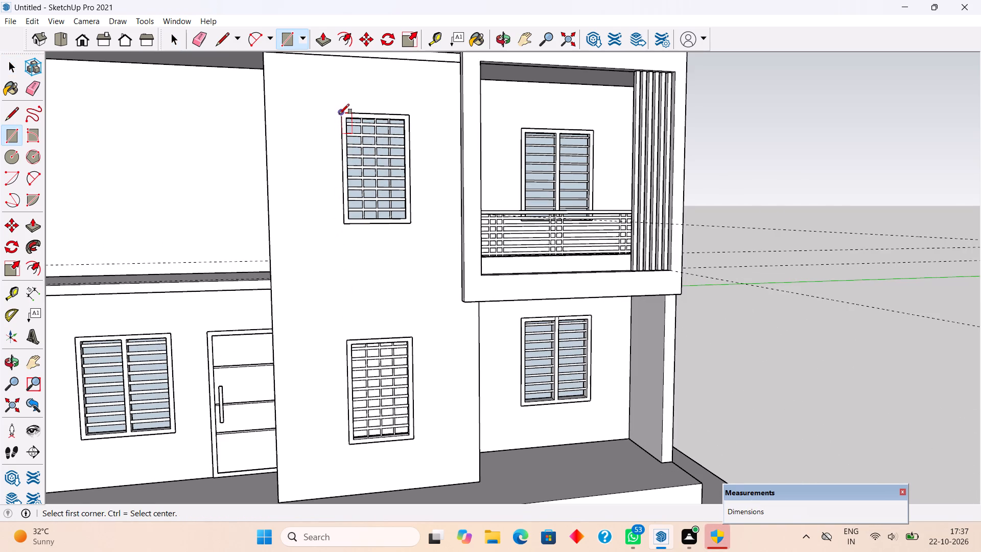
{"action": "left_click", "coordinate": [339, 114]}
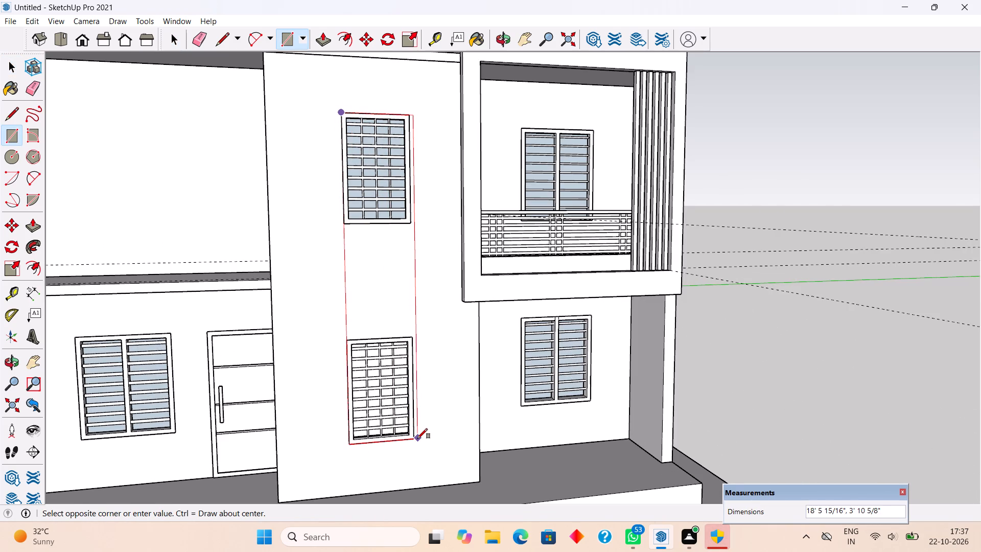
{"action": "left_click", "coordinate": [415, 443]}
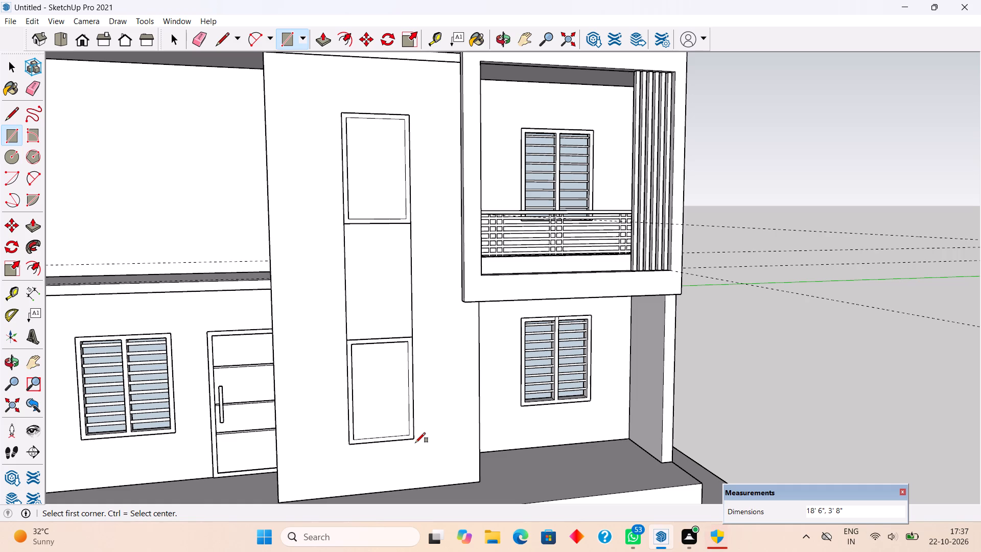
Offset the tall rectangle outward 6" and delete the face covering the two grilled windows.
{"action": "key", "text": "f"}
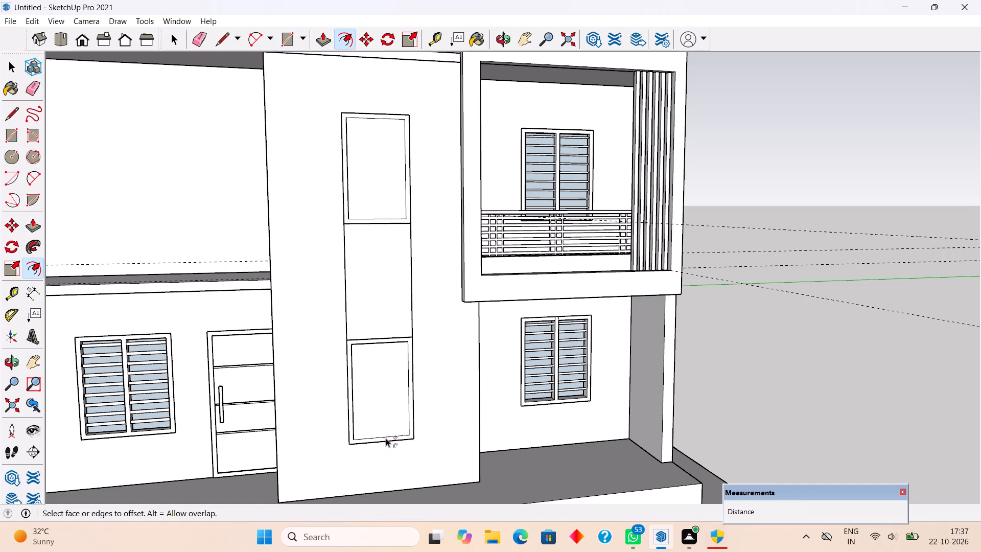
{"action": "left_click", "coordinate": [382, 434]}
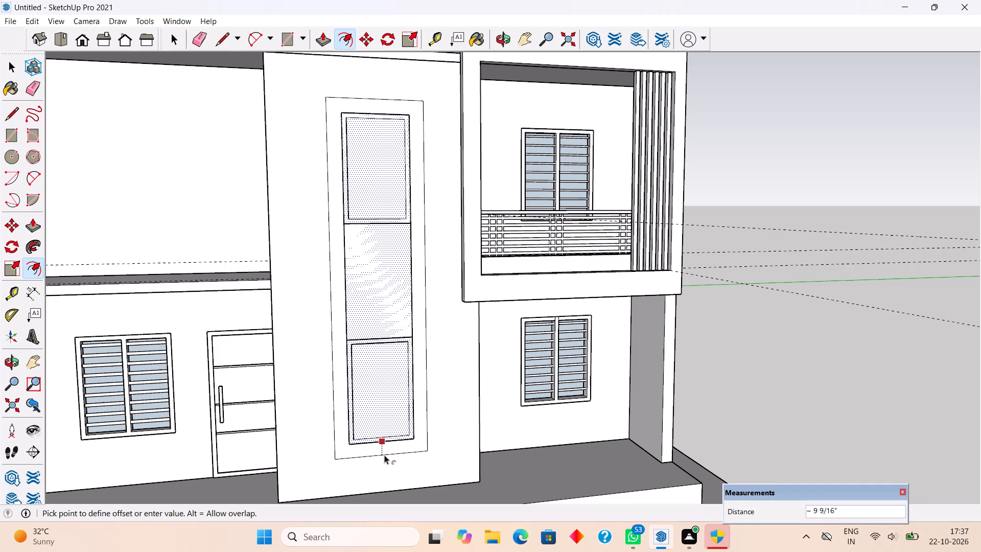
{"action": "type", "text": "6\""}
{"action": "key", "text": "Return"}
{"action": "key", "text": "space"}
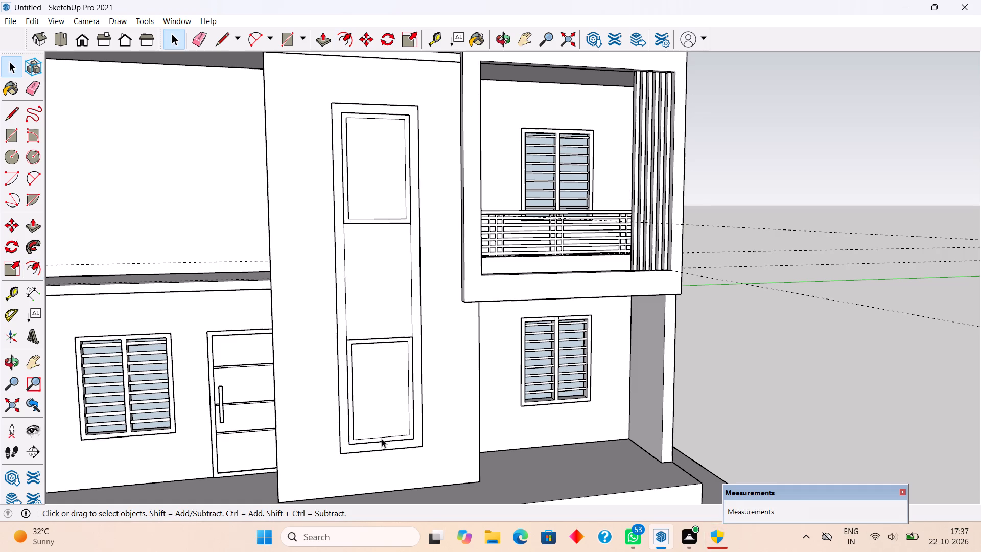
{"action": "left_click", "coordinate": [378, 389]}
{"action": "key", "text": "Delete"}
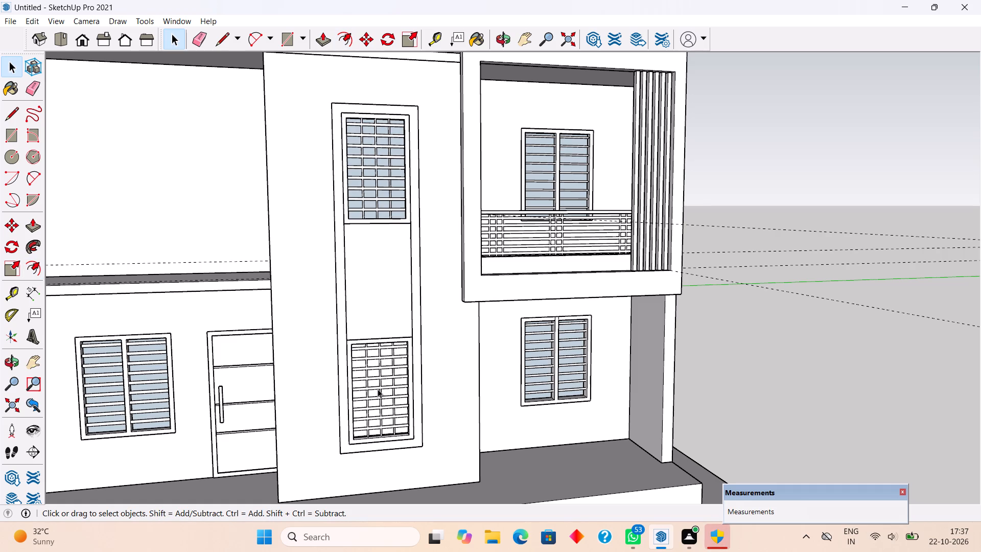
Pull the 6" border around the stacked grilled windows outward 9" from the wall.
{"action": "scroll", "coordinate": [412, 336], "scroll_direction": "up", "scroll_amount": 5}
{"action": "key", "text": "p"}
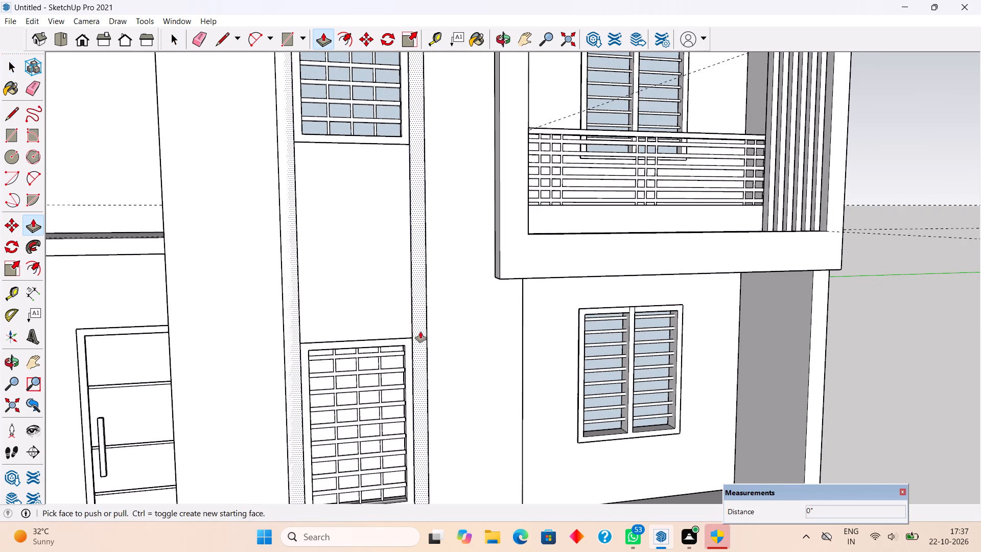
{"action": "left_click", "coordinate": [421, 332]}
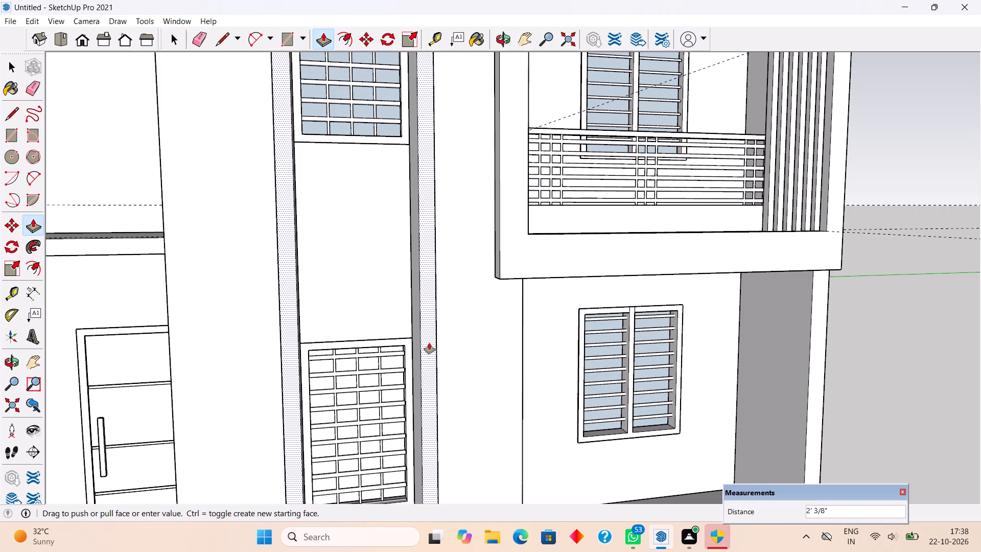
{"action": "type", "text": "9\""}
{"action": "key", "text": "Return"}
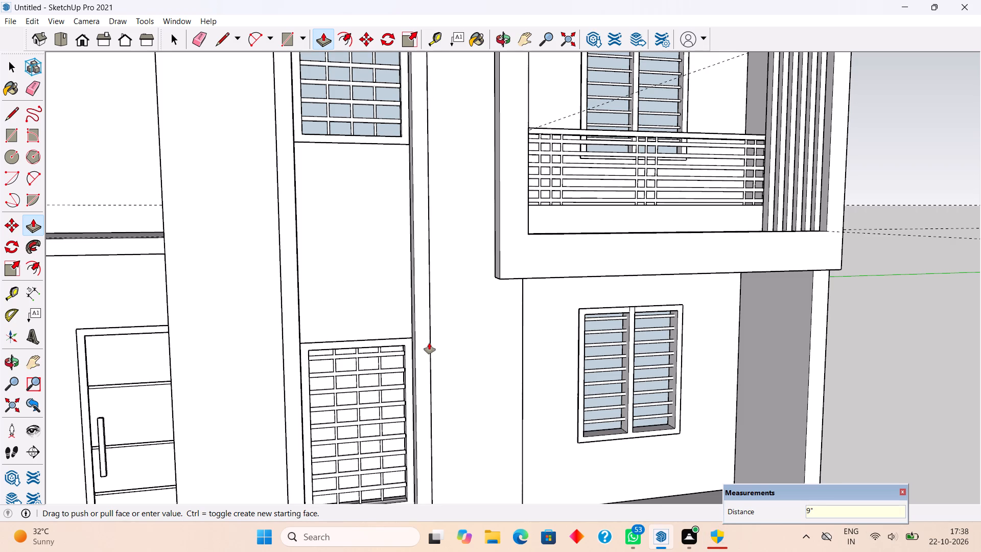
Group the raised border around the stacked grilled windows and clear the selection.
{"action": "key", "text": "space"}
{"action": "triple_click", "coordinate": [429, 343]}
{"action": "right_click", "coordinate": [429, 343]}
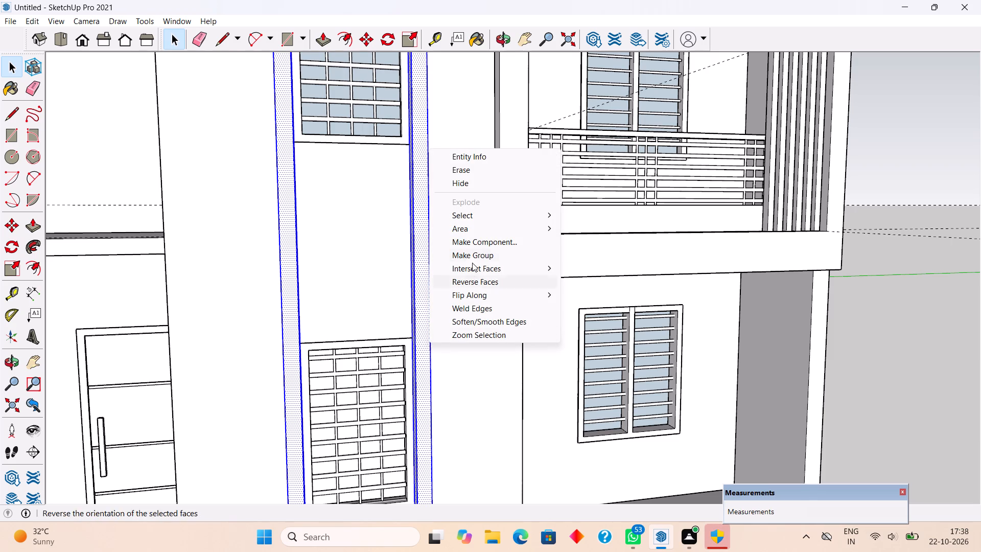
{"action": "left_click", "coordinate": [474, 256]}
{"action": "scroll", "coordinate": [474, 256], "scroll_direction": "down", "scroll_amount": 11}
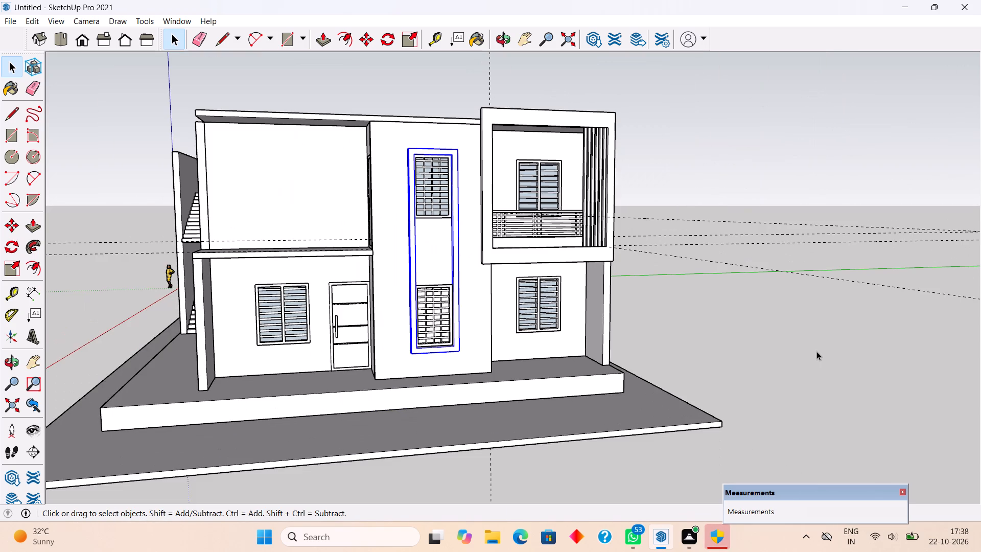
{"action": "left_click", "coordinate": [812, 352]}
Examine the house's front and staircase side, including the open upper terrace beside the central wall.
{"action": "scroll", "coordinate": [391, 277], "scroll_direction": "up", "scroll_amount": 2}
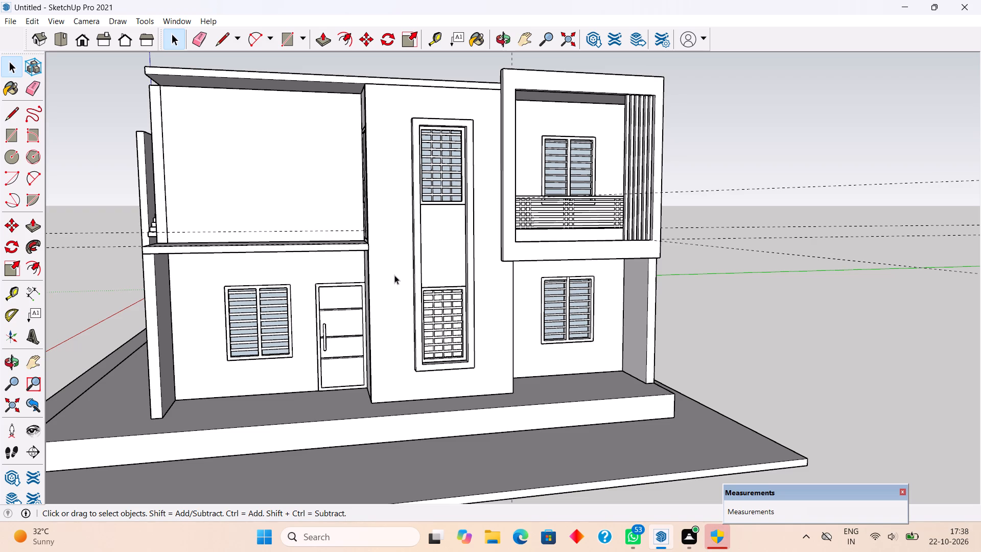
{"action": "middle_click_drag", "start_coordinate": [422, 317], "coordinate": [676, 272]}
{"action": "scroll", "coordinate": [676, 272], "scroll_direction": "down", "scroll_amount": 4}
{"action": "middle_click_drag", "start_coordinate": [514, 247], "coordinate": [481, 304]}
{"action": "scroll", "coordinate": [492, 305], "scroll_direction": "up", "scroll_amount": 1}
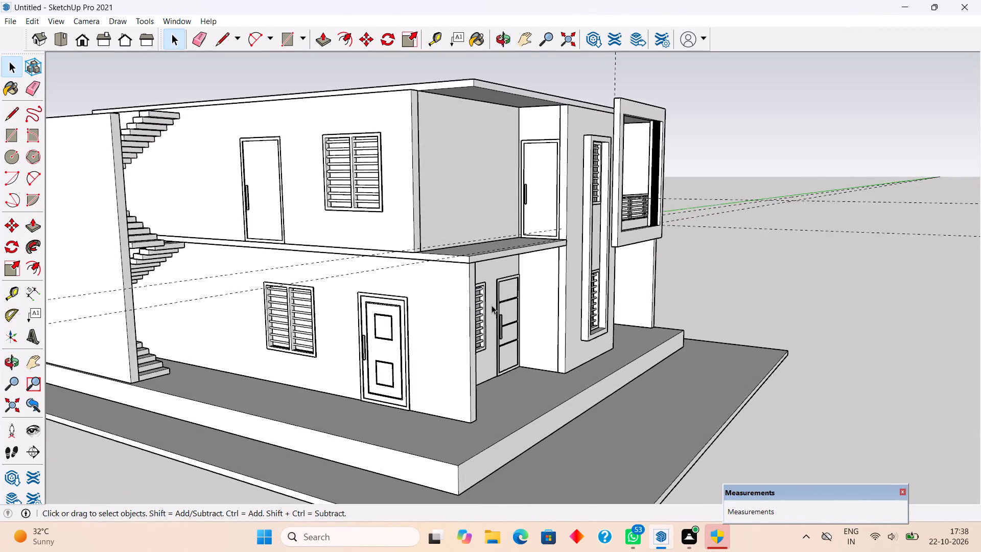
{"action": "scroll", "coordinate": [492, 305], "scroll_direction": "up", "scroll_amount": 1}
{"action": "scroll", "coordinate": [492, 305], "scroll_direction": "down", "scroll_amount": 3}
{"action": "middle_click_drag", "start_coordinate": [478, 311], "coordinate": [399, 298]}
{"action": "scroll", "coordinate": [399, 298], "scroll_direction": "up", "scroll_amount": 3}
{"action": "scroll", "coordinate": [399, 298], "scroll_direction": "down", "scroll_amount": 3}
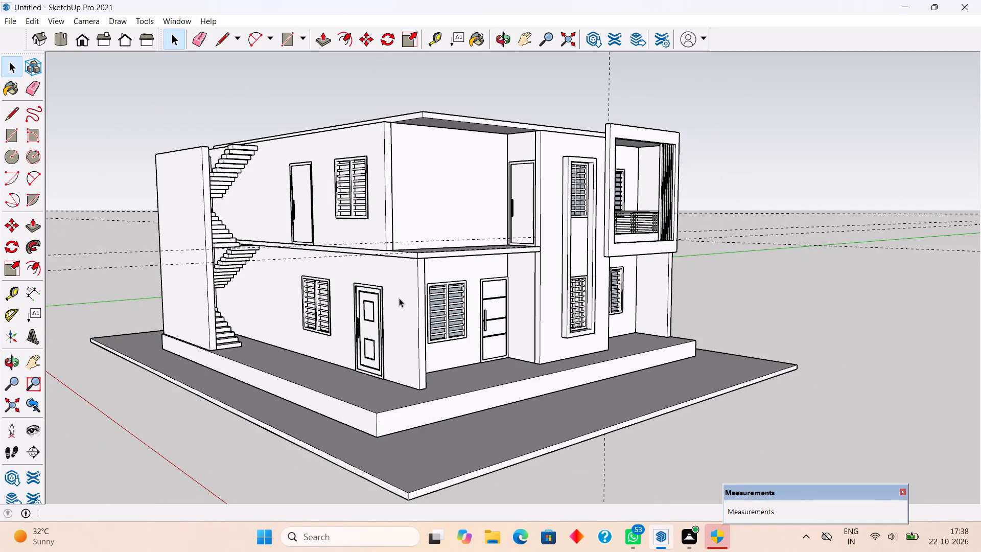
{"action": "scroll", "coordinate": [399, 298], "scroll_direction": "down", "scroll_amount": 1}
{"action": "middle_click_drag", "start_coordinate": [628, 296], "coordinate": [531, 323]}
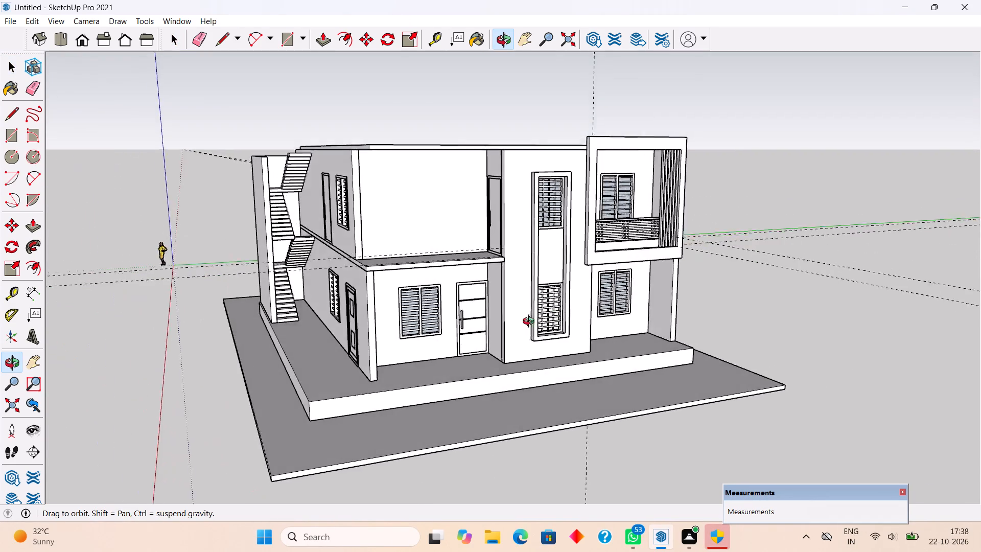
{"action": "middle_click_drag", "start_coordinate": [531, 323], "coordinate": [498, 334]}
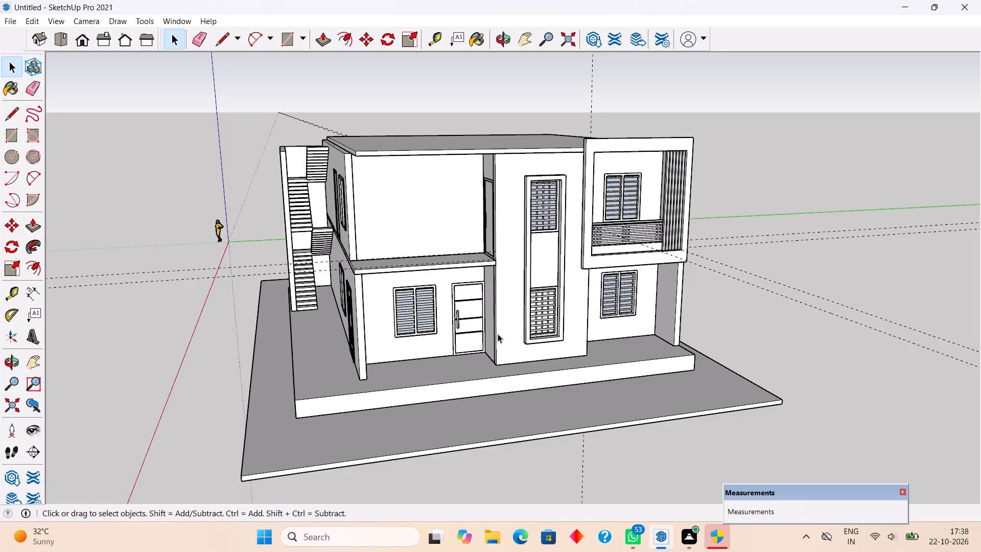
{"action": "scroll", "coordinate": [396, 159], "scroll_direction": "up", "scroll_amount": 4}
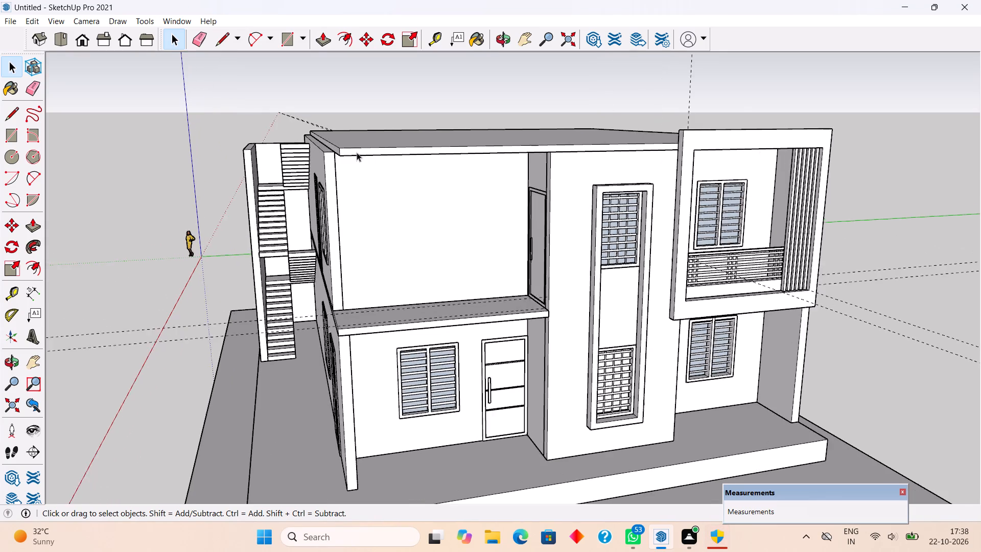
{"action": "scroll", "coordinate": [357, 152], "scroll_direction": "up", "scroll_amount": 2}
{"action": "middle_click_drag", "start_coordinate": [356, 167], "coordinate": [522, 168]}
{"action": "scroll", "coordinate": [522, 172], "scroll_direction": "down", "scroll_amount": 2}
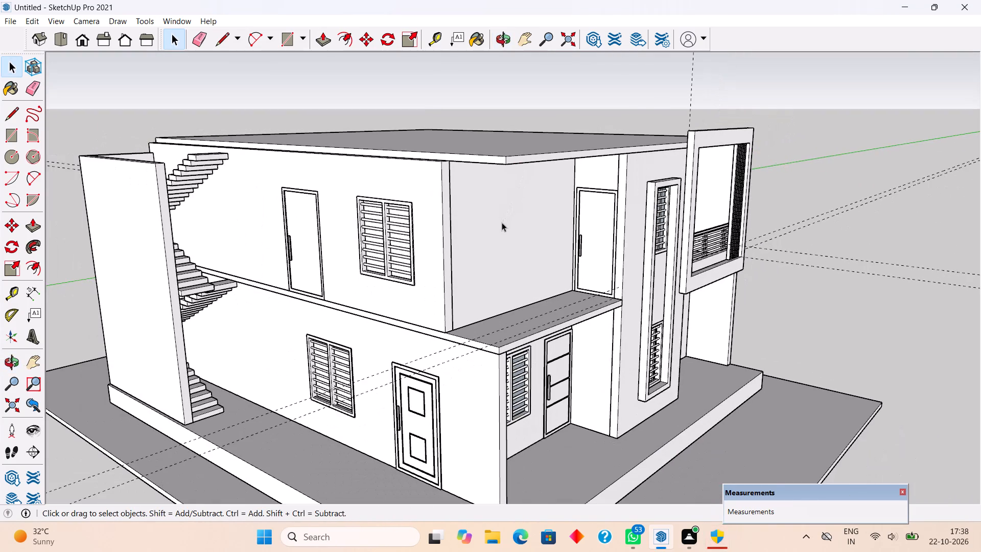
{"action": "scroll", "coordinate": [502, 222], "scroll_direction": "down", "scroll_amount": 2}
{"action": "middle_click_drag", "start_coordinate": [473, 237], "coordinate": [404, 229]}
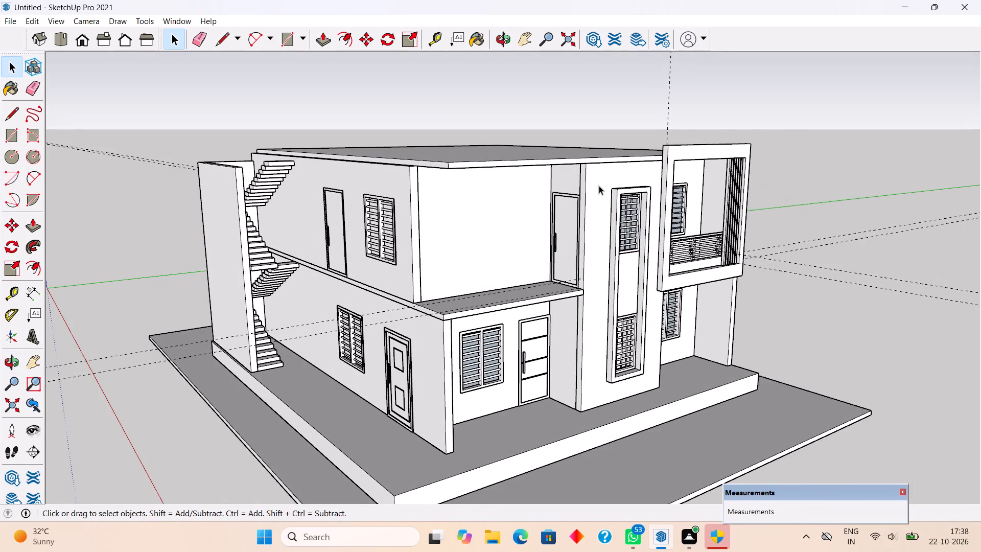
{"action": "middle_click_drag", "start_coordinate": [576, 201], "coordinate": [419, 217]}
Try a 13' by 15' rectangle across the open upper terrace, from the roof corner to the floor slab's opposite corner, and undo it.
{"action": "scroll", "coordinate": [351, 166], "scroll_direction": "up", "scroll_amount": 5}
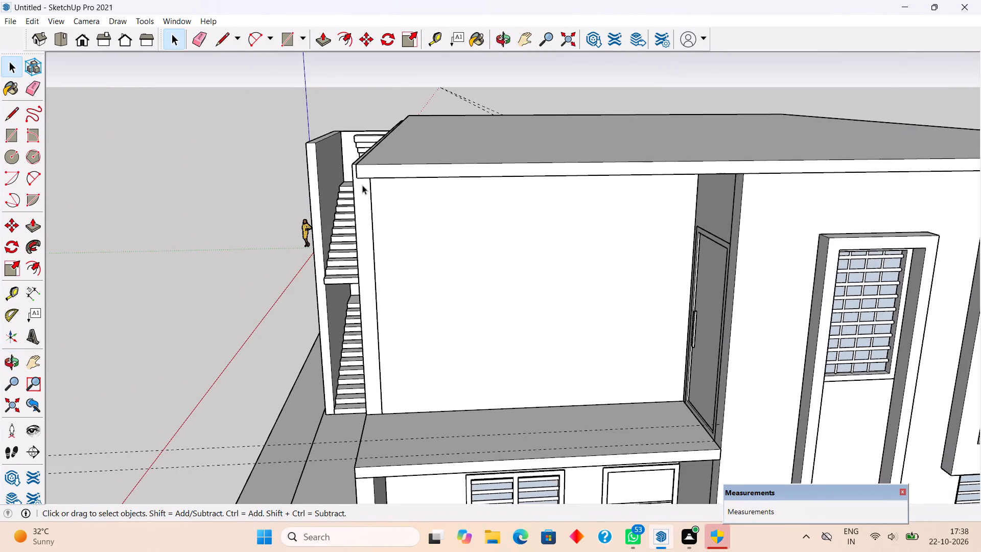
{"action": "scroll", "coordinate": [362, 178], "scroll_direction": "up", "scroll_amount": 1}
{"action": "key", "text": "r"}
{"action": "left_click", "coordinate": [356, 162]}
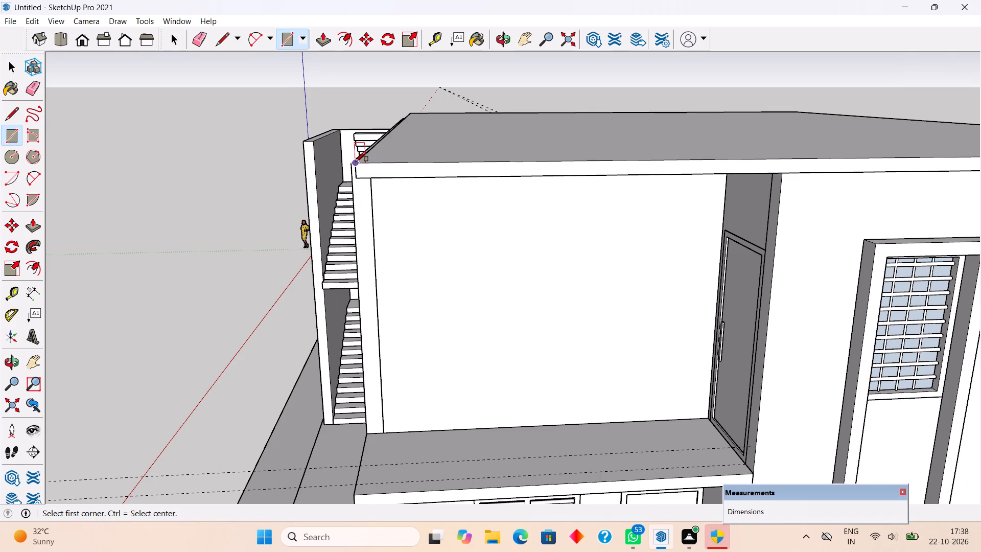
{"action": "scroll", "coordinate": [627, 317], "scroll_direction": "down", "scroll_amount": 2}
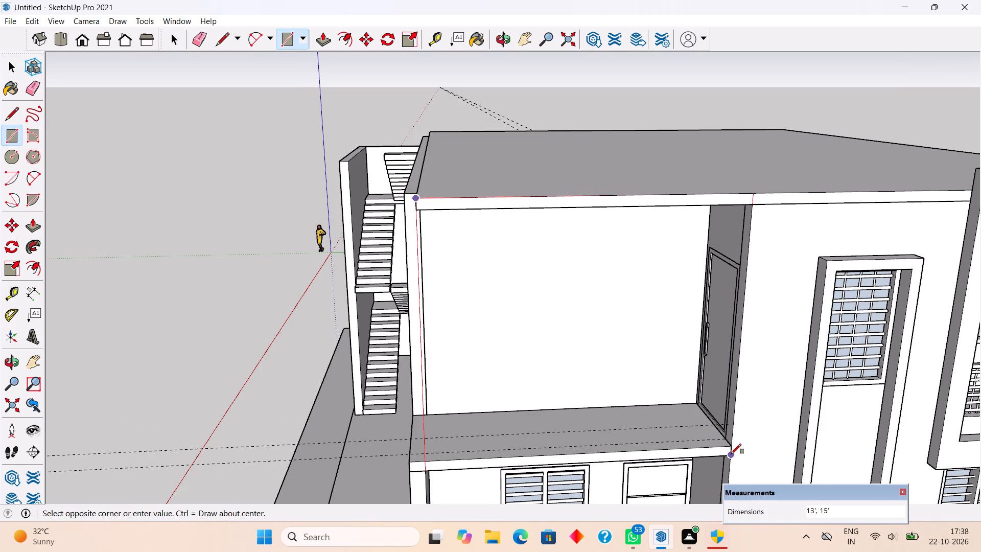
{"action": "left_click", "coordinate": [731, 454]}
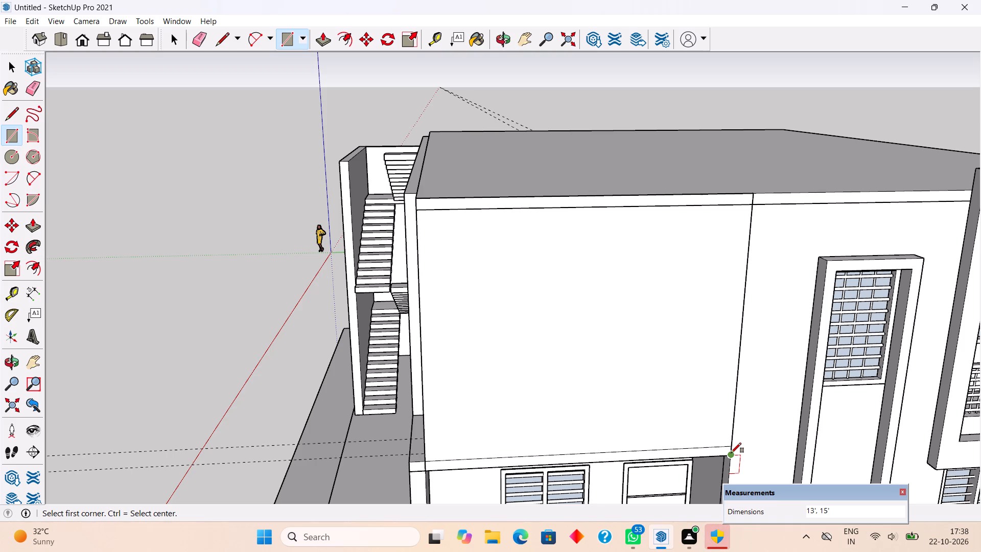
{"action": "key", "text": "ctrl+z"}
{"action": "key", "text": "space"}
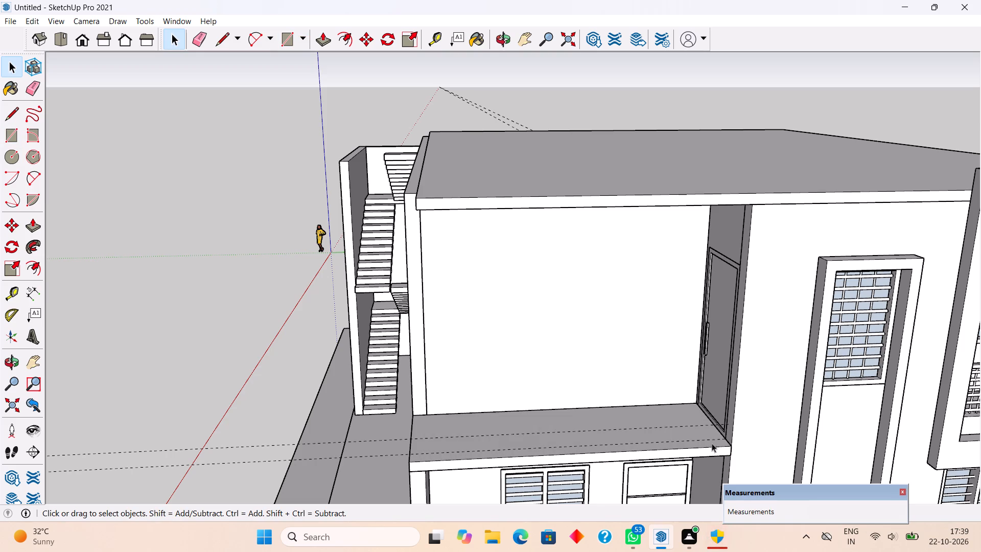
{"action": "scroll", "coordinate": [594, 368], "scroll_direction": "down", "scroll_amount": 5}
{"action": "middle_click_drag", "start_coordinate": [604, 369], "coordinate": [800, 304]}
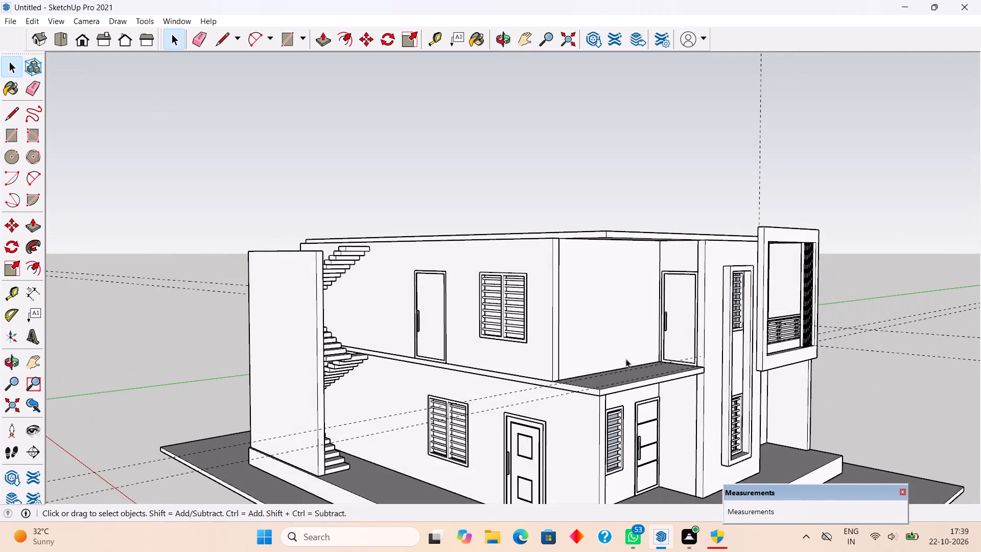
Delete all construction guides from the model.
{"action": "middle_click_drag", "start_coordinate": [623, 357], "coordinate": [793, 344]}
{"action": "scroll", "coordinate": [580, 269], "scroll_direction": "down", "scroll_amount": 3}
{"action": "middle_click_drag", "start_coordinate": [647, 289], "coordinate": [320, 268]}
{"action": "scroll", "coordinate": [568, 312], "scroll_direction": "up", "scroll_amount": 3}
{"action": "middle_click_drag", "start_coordinate": [567, 317], "coordinate": [545, 384]}
{"action": "scroll", "coordinate": [545, 384], "scroll_direction": "up", "scroll_amount": 2}
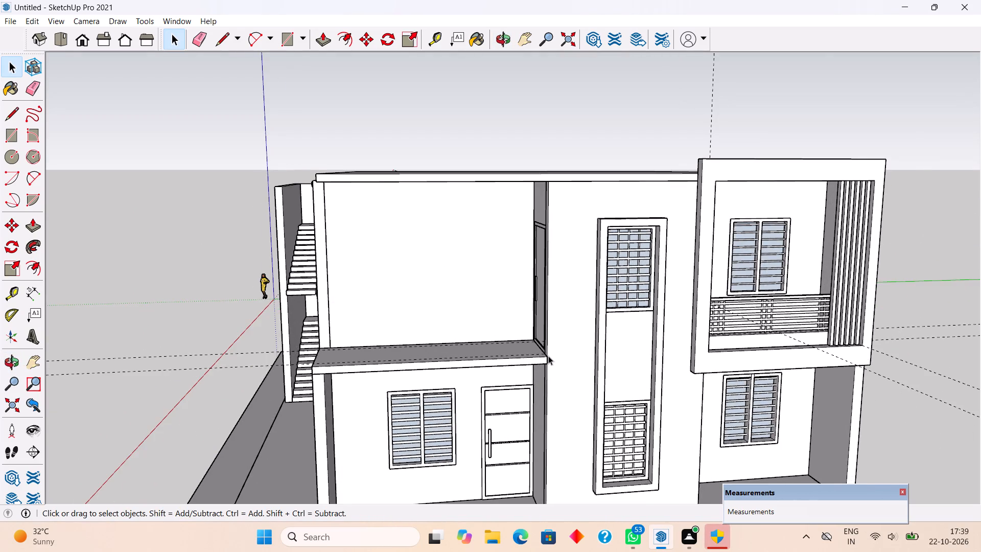
{"action": "scroll", "coordinate": [548, 355], "scroll_direction": "up", "scroll_amount": 1}
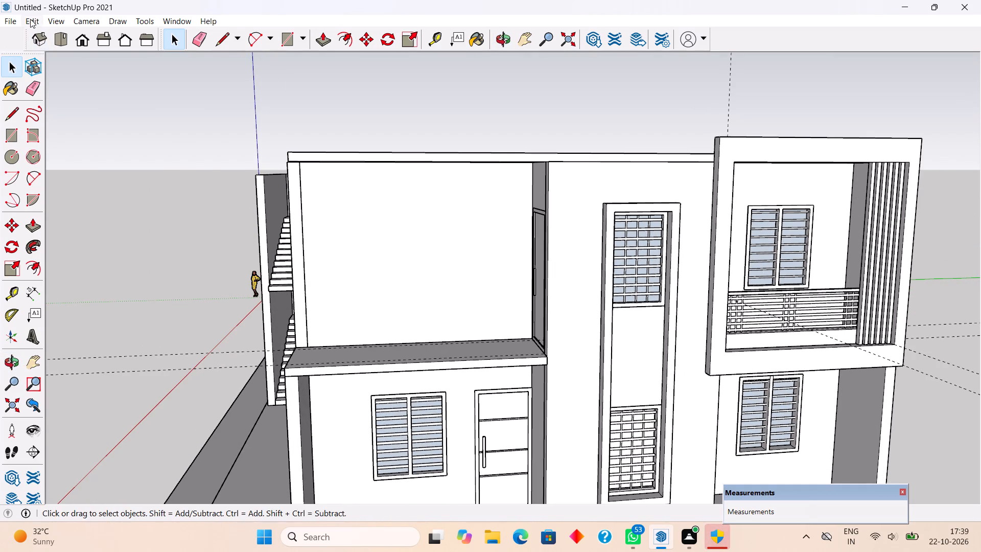
{"action": "left_click", "coordinate": [30, 19]}
{"action": "left_click", "coordinate": [88, 133]}
Draw a 12' by 15' rectangle across the upper terrace opening, from below the roof slab's outer corner to the floor slab's opposite corner.
{"action": "scroll", "coordinate": [229, 222], "scroll_direction": "down", "scroll_amount": 3}
{"action": "middle_click_drag", "start_coordinate": [332, 352], "coordinate": [338, 272]}
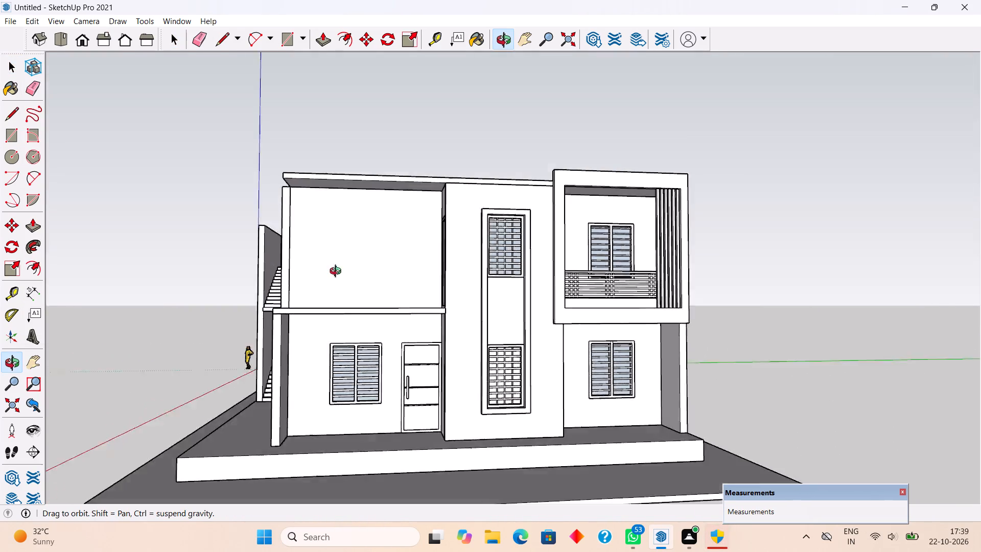
{"action": "middle_click_drag", "start_coordinate": [338, 272], "coordinate": [393, 271]}
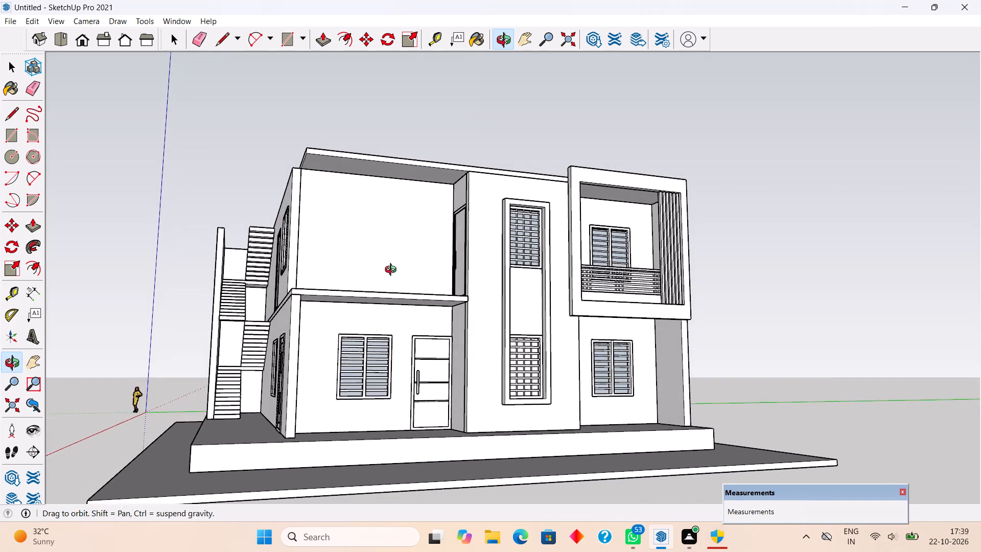
{"action": "middle_click_drag", "start_coordinate": [393, 271], "coordinate": [410, 286]}
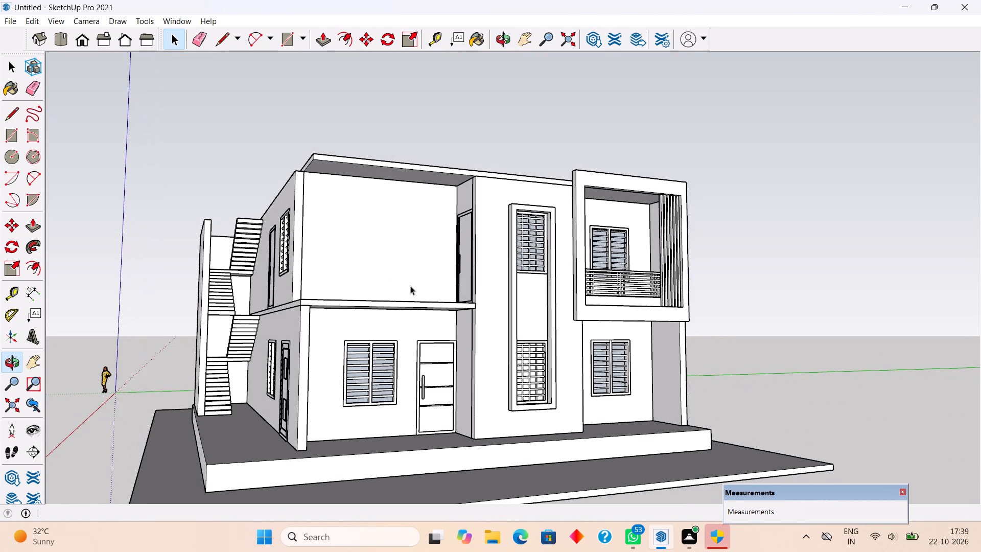
{"action": "scroll", "coordinate": [410, 286], "scroll_direction": "up", "scroll_amount": 1}
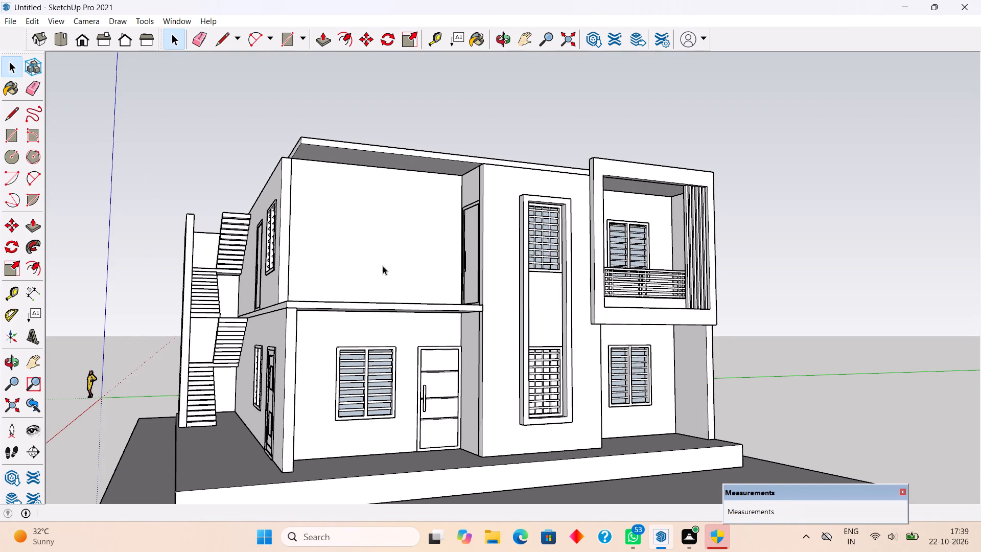
{"action": "middle_click_drag", "start_coordinate": [329, 197], "coordinate": [303, 284]}
{"action": "scroll", "coordinate": [288, 217], "scroll_direction": "up", "scroll_amount": 8}
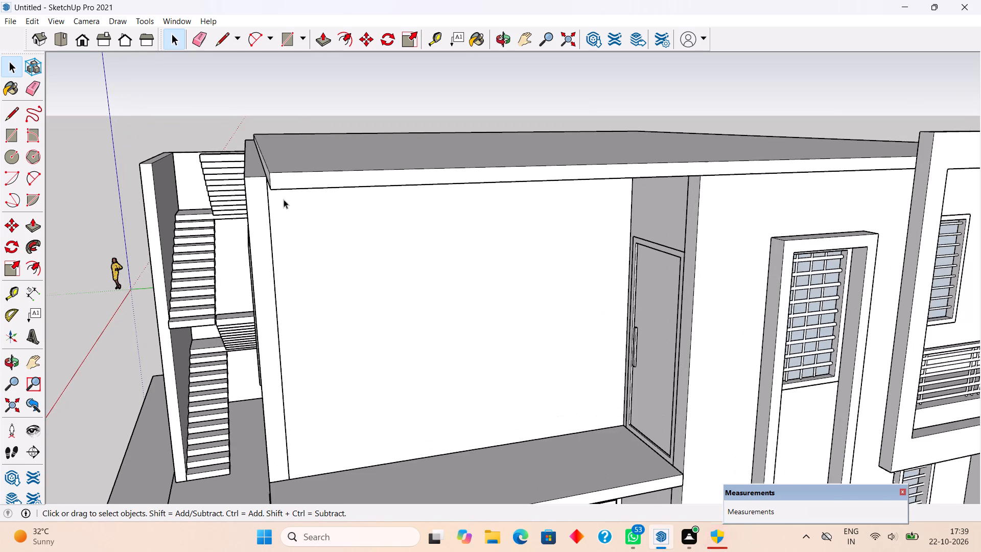
{"action": "key", "text": "t"}
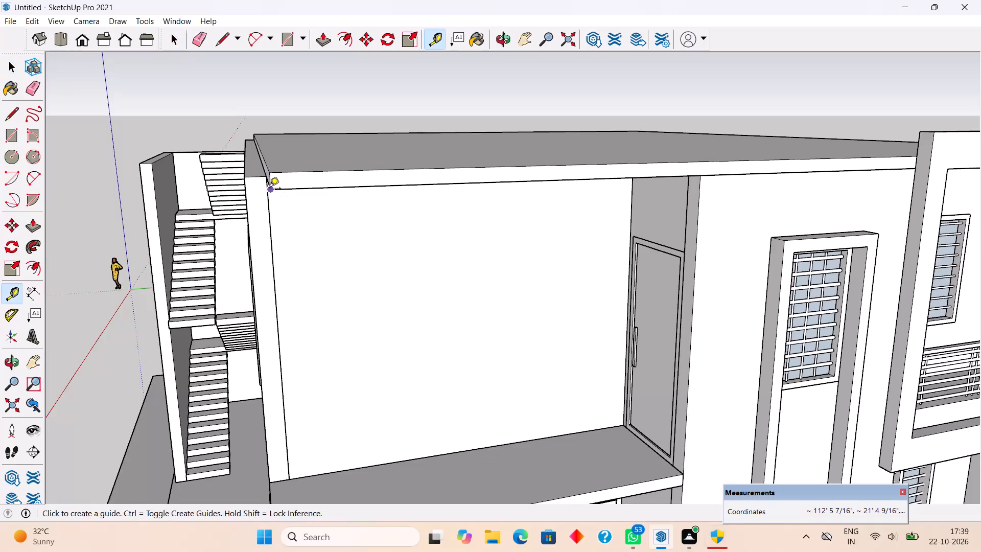
{"action": "key", "text": "r"}
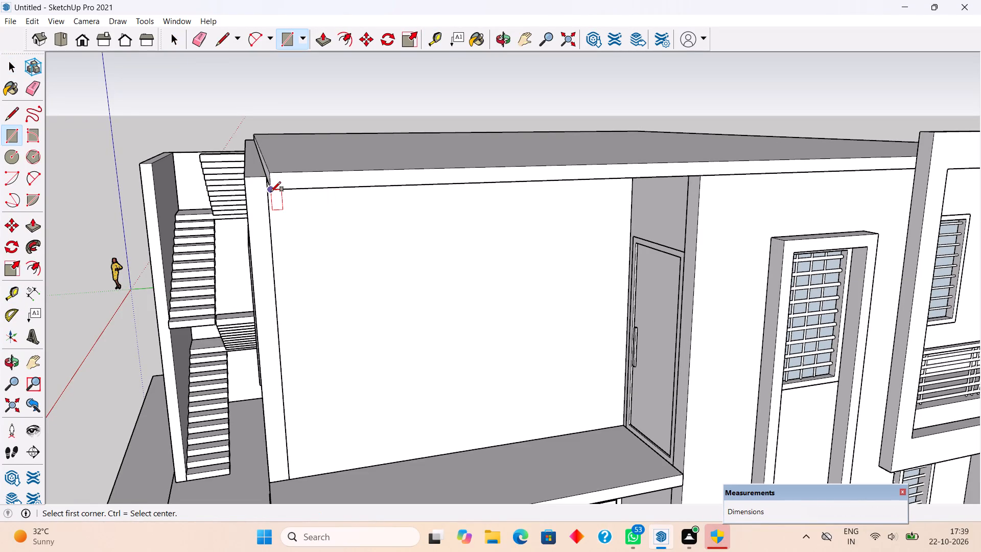
{"action": "left_click", "coordinate": [271, 192]}
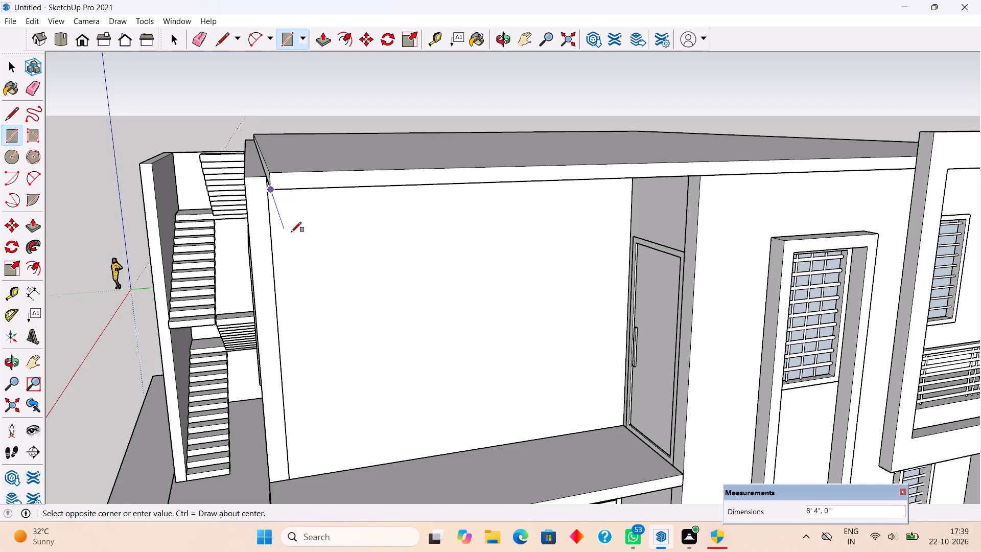
{"action": "scroll", "coordinate": [292, 235], "scroll_direction": "down", "scroll_amount": 4}
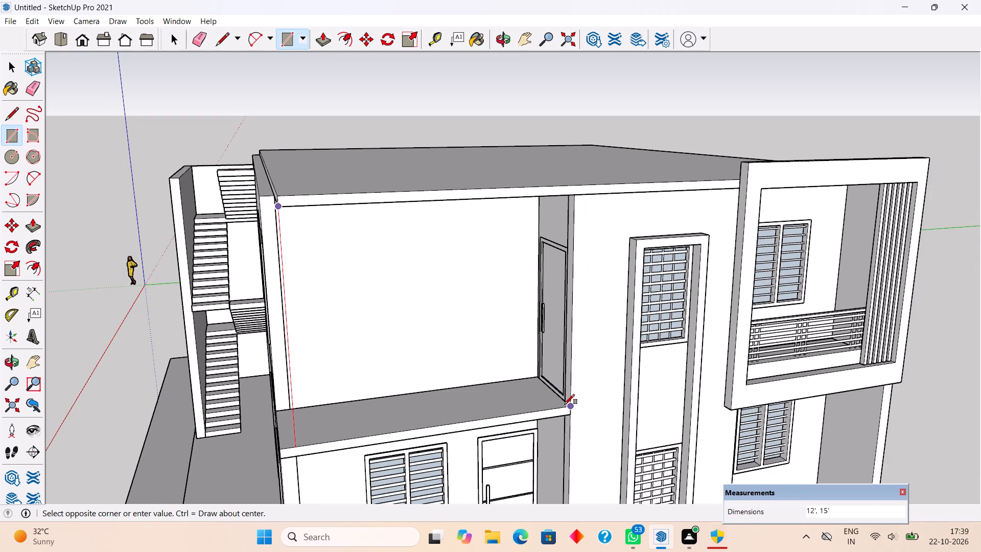
{"action": "left_click", "coordinate": [565, 404]}
Offset the terrace rectangle 6" inward and delete the inner face to leave an open border.
{"action": "key", "text": "f"}
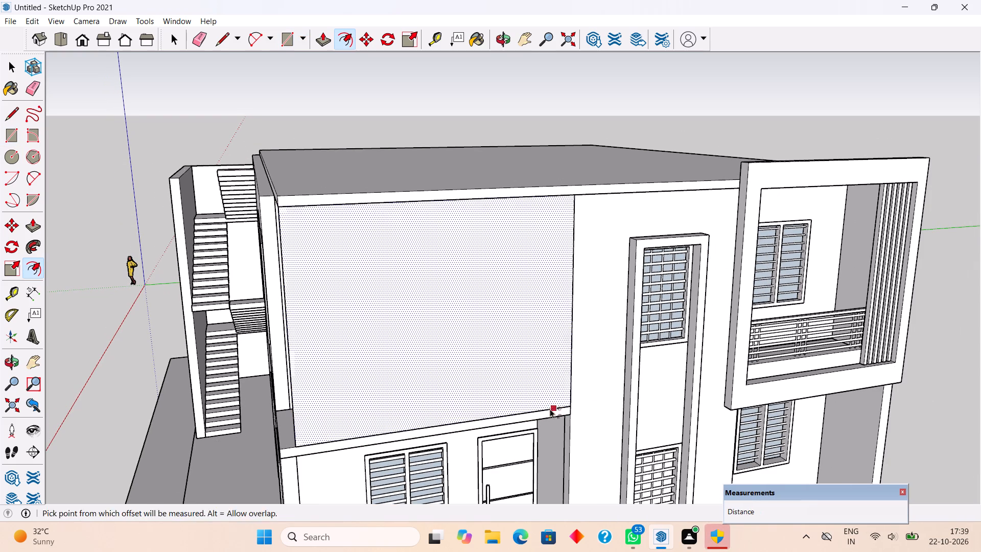
{"action": "left_click", "coordinate": [541, 400]}
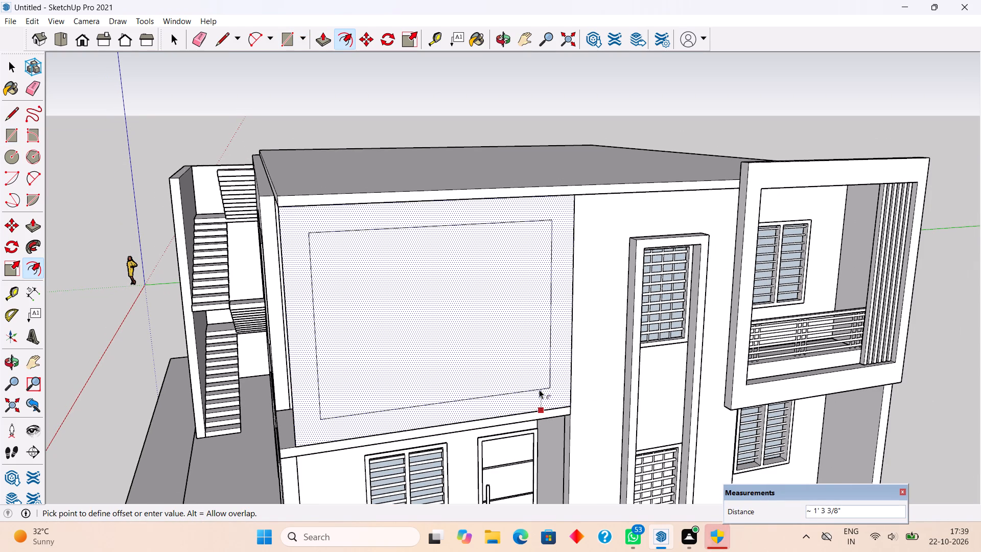
{"action": "type", "text": "6\""}
{"action": "key", "text": "Return"}
{"action": "key", "text": "space"}
{"action": "left_click", "coordinate": [539, 389]}
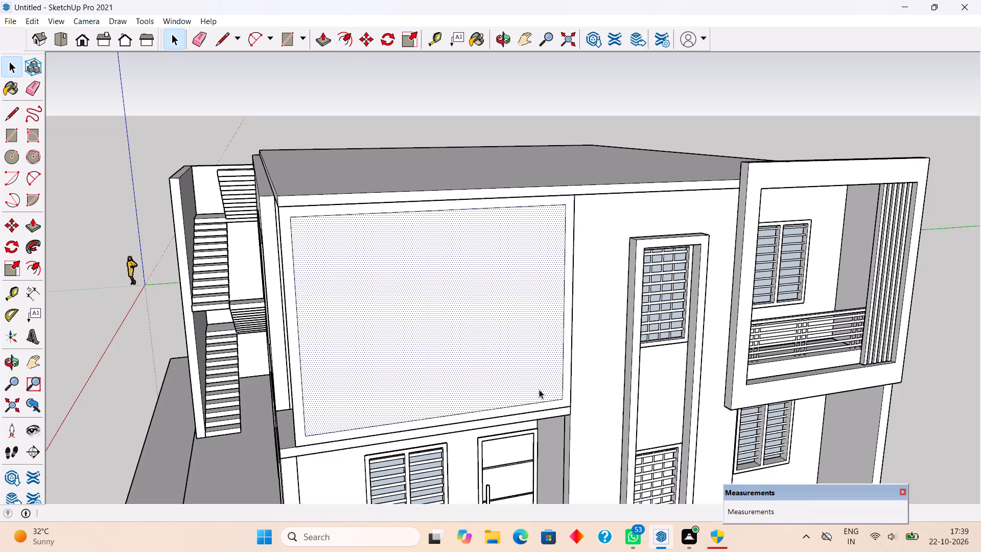
{"action": "key", "text": "Delete"}
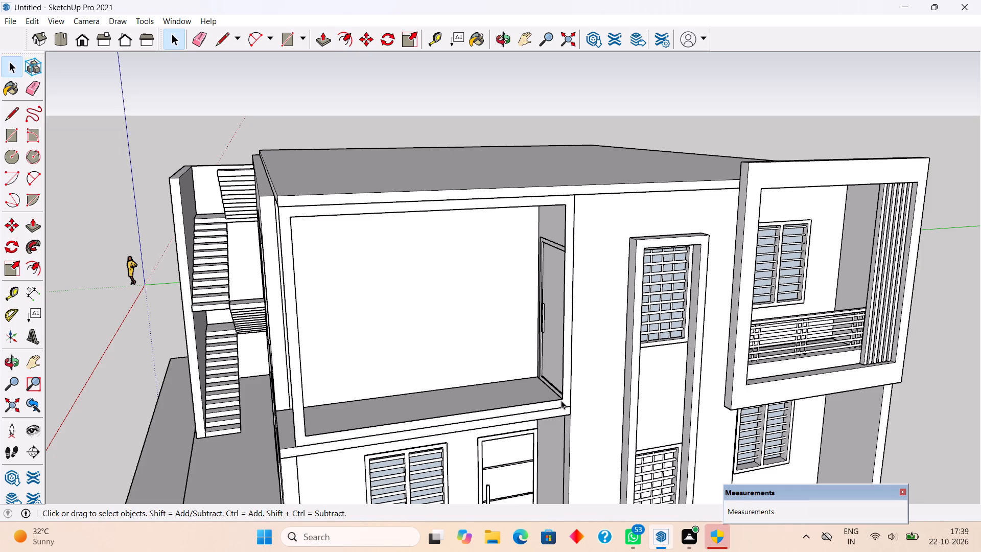
Pull the 6" border around the terrace opening out 4" to form a frame.
{"action": "key", "text": "p"}
{"action": "left_click", "coordinate": [566, 401]}
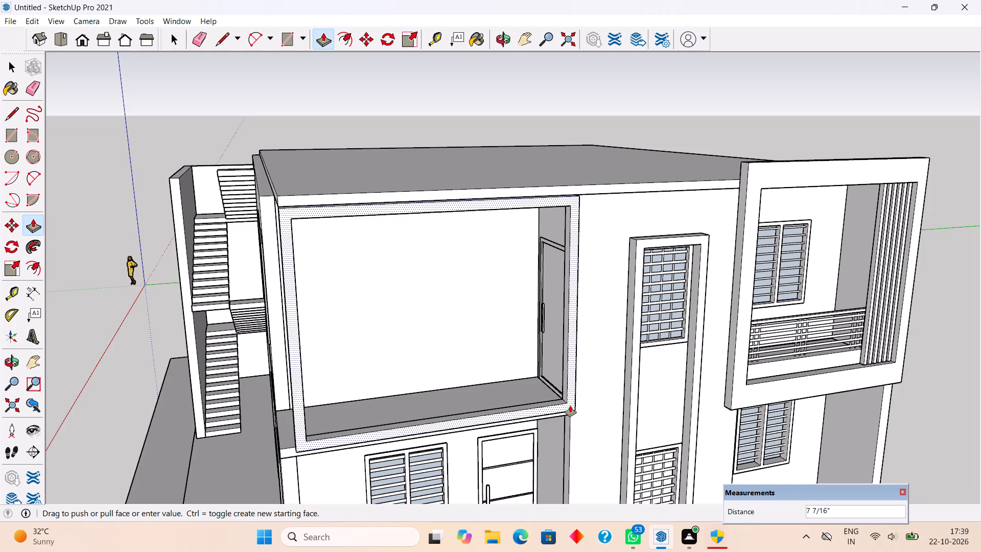
{"action": "type", "text": "4\""}
{"action": "key", "text": "Return"}
{"action": "key", "text": "space"}
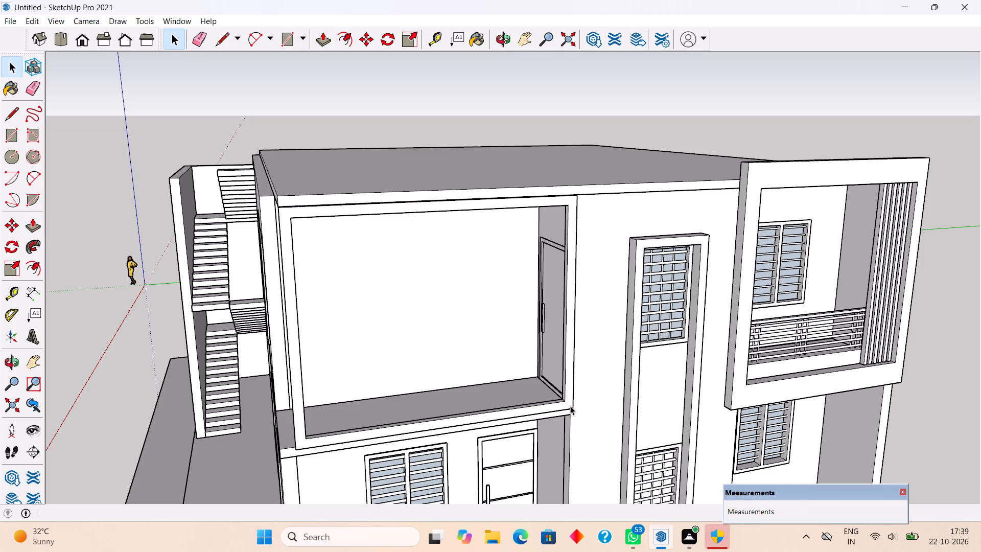
Draw 6" dividing lines across the top and bottom of the terrace frame's staircase-side leg, level with the opening's inner corners.
{"action": "scroll", "coordinate": [509, 398], "scroll_direction": "down", "scroll_amount": 1}
{"action": "scroll", "coordinate": [277, 256], "scroll_direction": "up", "scroll_amount": 3}
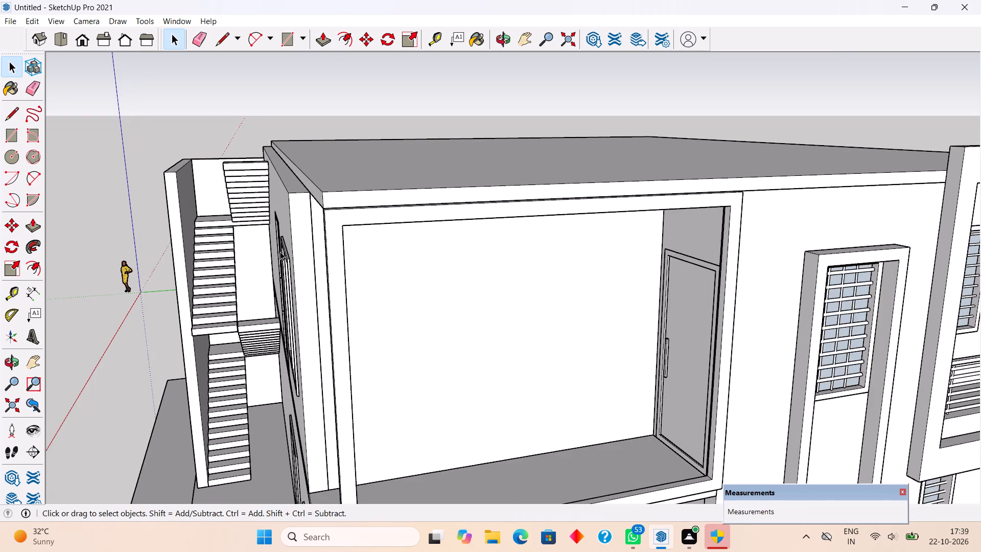
{"action": "scroll", "coordinate": [301, 250], "scroll_direction": "up", "scroll_amount": 3}
{"action": "scroll", "coordinate": [348, 221], "scroll_direction": "up", "scroll_amount": 5}
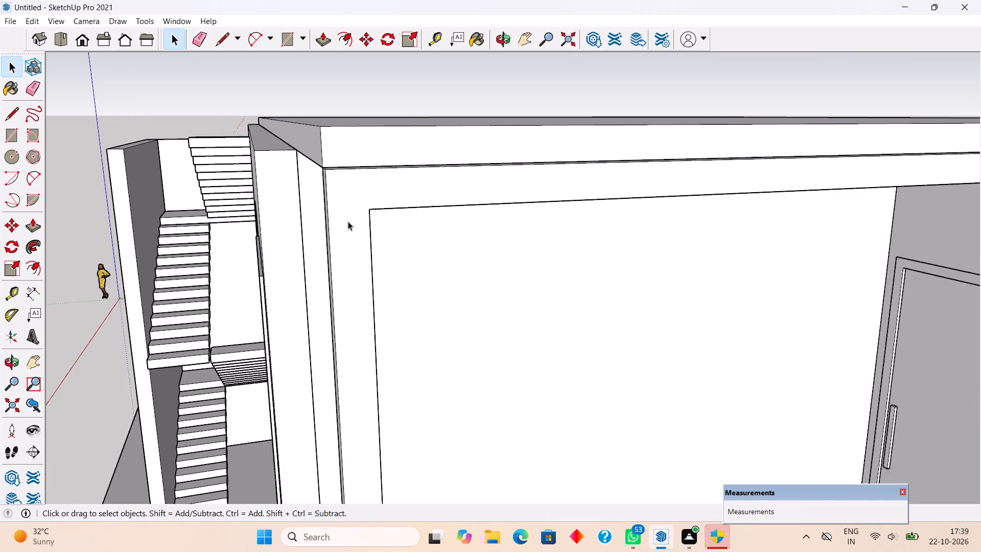
{"action": "scroll", "coordinate": [348, 221], "scroll_direction": "up", "scroll_amount": 4}
{"action": "key", "text": "l"}
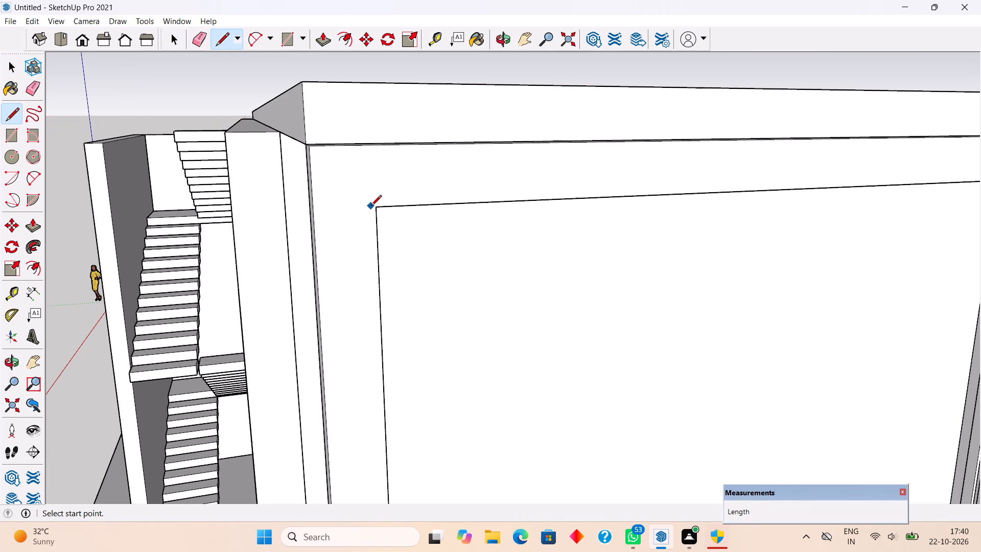
{"action": "left_click", "coordinate": [380, 208]}
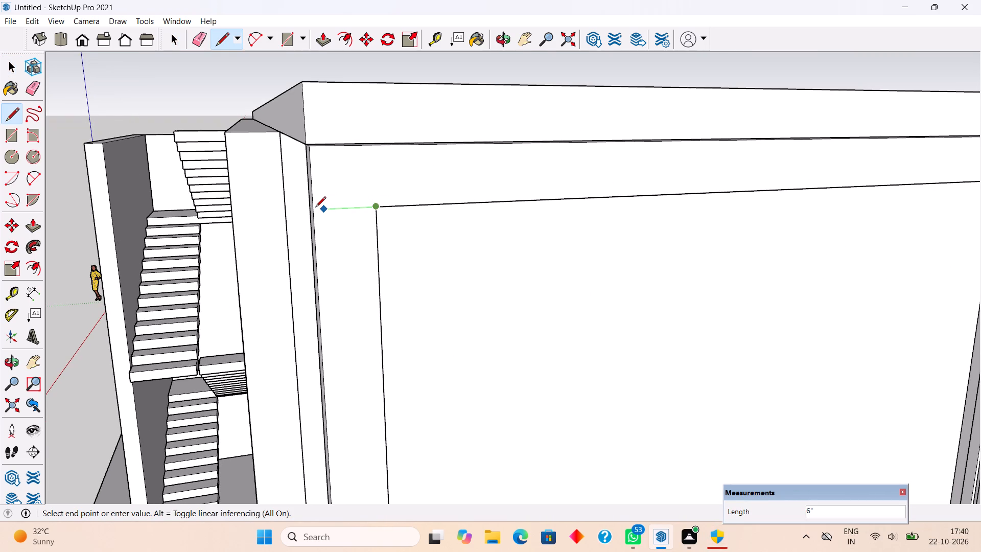
{"action": "left_click", "coordinate": [314, 208]}
{"action": "scroll", "coordinate": [314, 208], "scroll_direction": "down", "scroll_amount": 15}
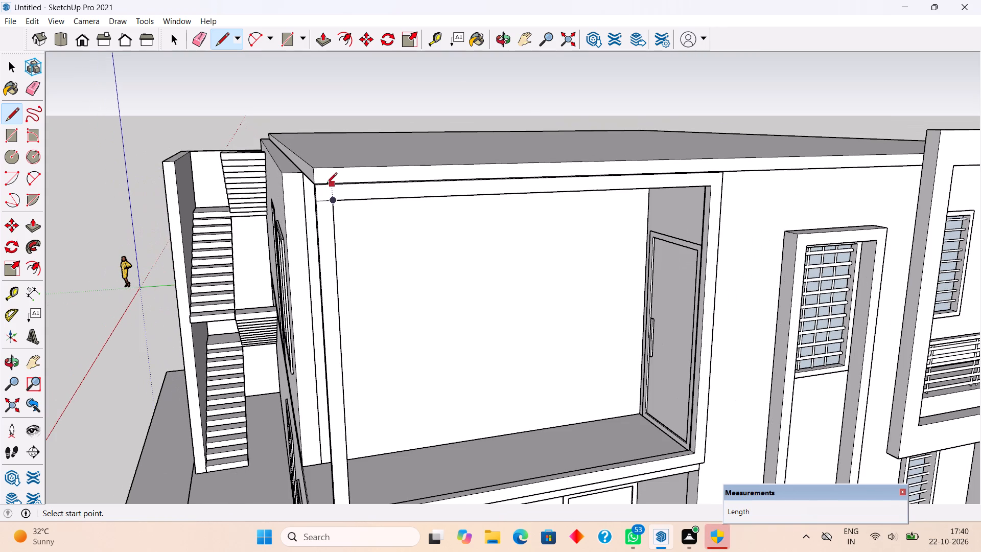
{"action": "scroll", "coordinate": [365, 230], "scroll_direction": "down", "scroll_amount": 5}
{"action": "scroll", "coordinate": [364, 421], "scroll_direction": "up", "scroll_amount": 11}
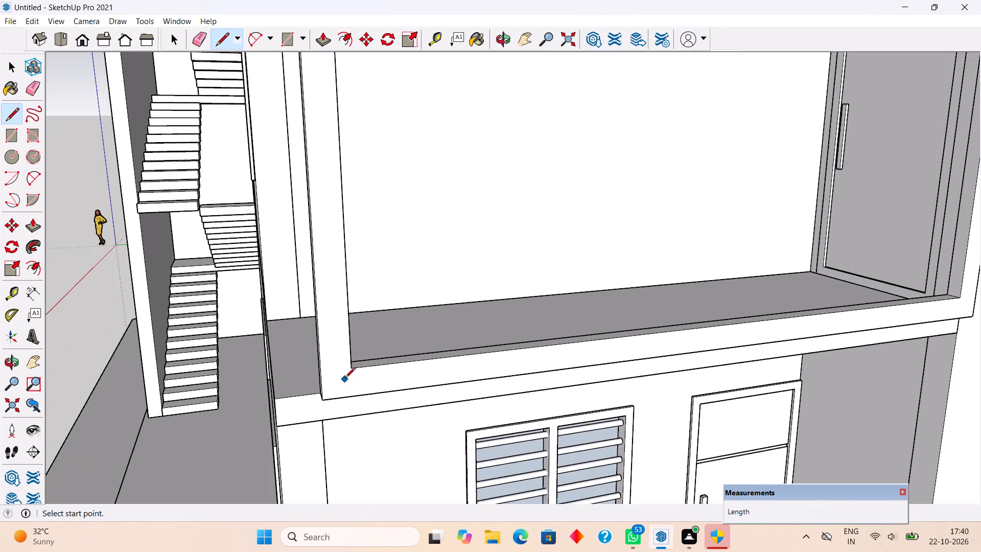
{"action": "scroll", "coordinate": [345, 377], "scroll_direction": "up", "scroll_amount": 4}
{"action": "left_click", "coordinate": [358, 367]}
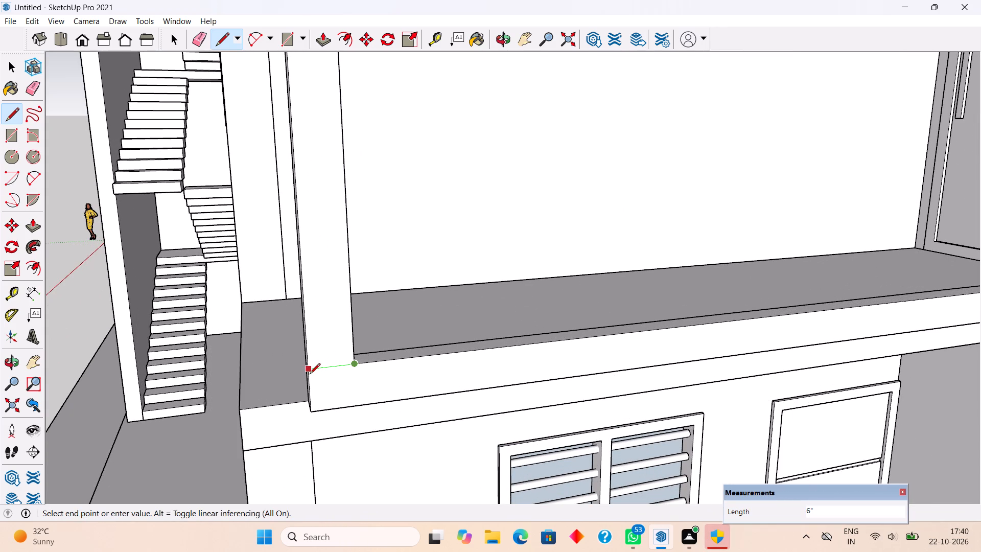
{"action": "left_click", "coordinate": [310, 375]}
{"action": "key", "text": "space"}
Push the terrace frame's staircase-side leg back through its 4" thickness and delete the leg's leftover face and vertical edges.
{"action": "key", "text": "p"}
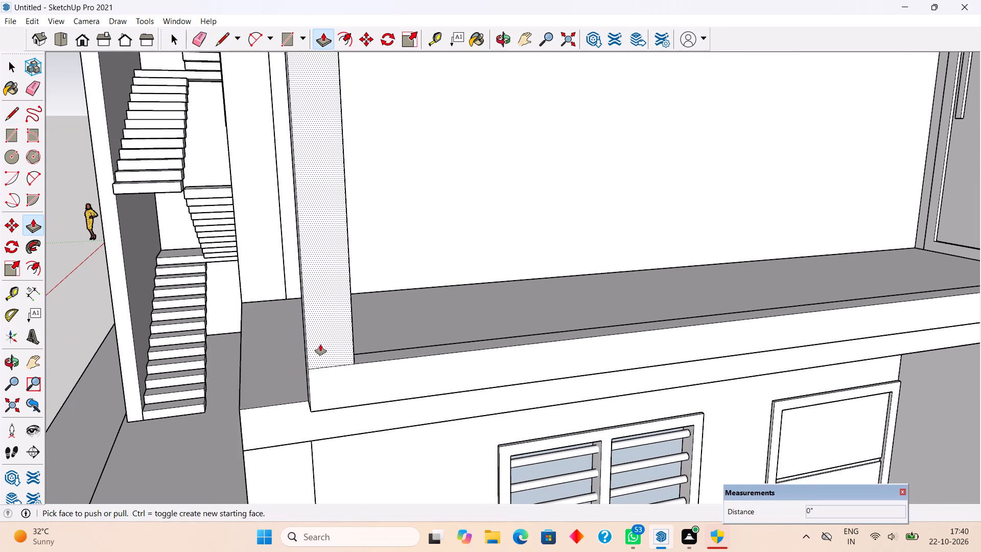
{"action": "left_click_drag", "start_coordinate": [320, 344], "coordinate": [320, 296]}
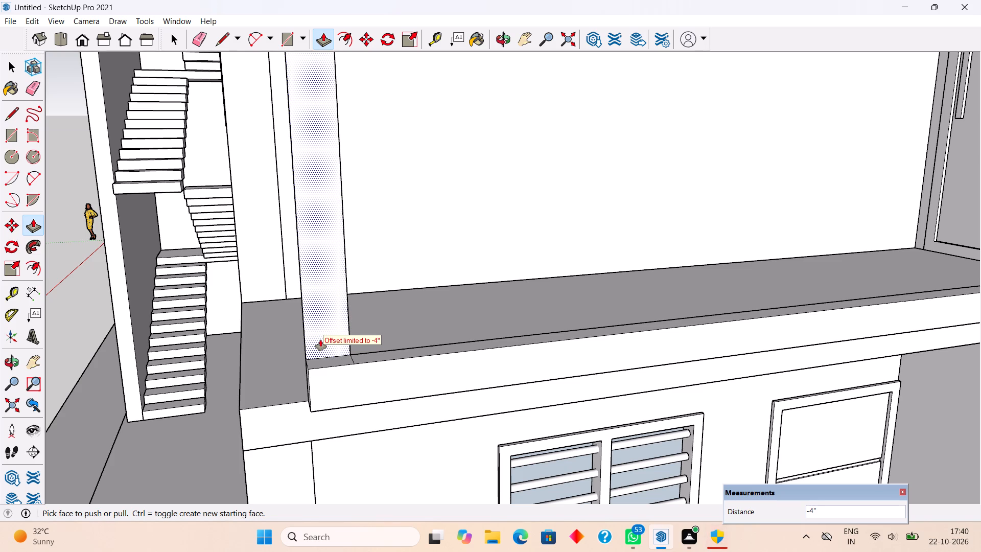
{"action": "middle_click_drag", "start_coordinate": [320, 342], "coordinate": [436, 323]}
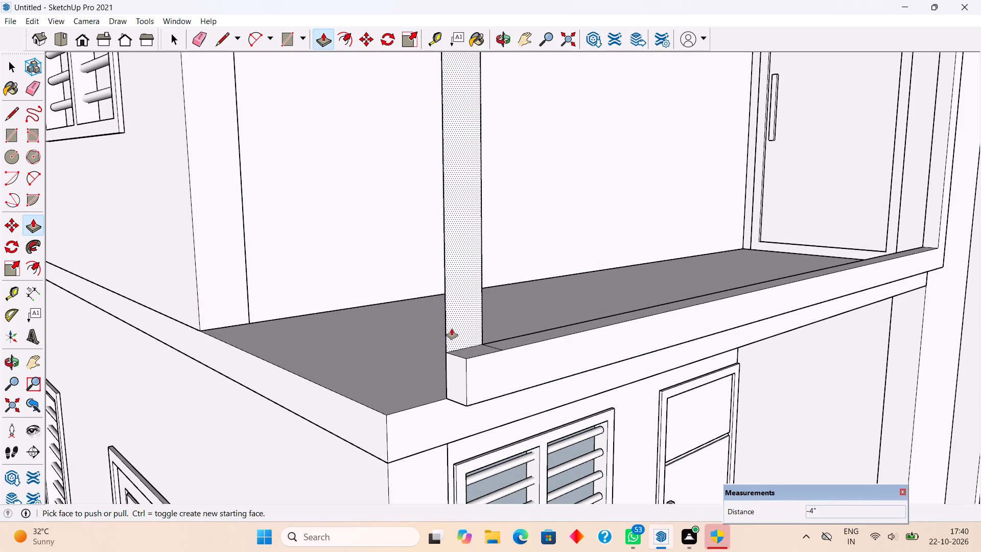
{"action": "left_click_drag", "start_coordinate": [453, 329], "coordinate": [452, 304]}
{"action": "key", "text": "space"}
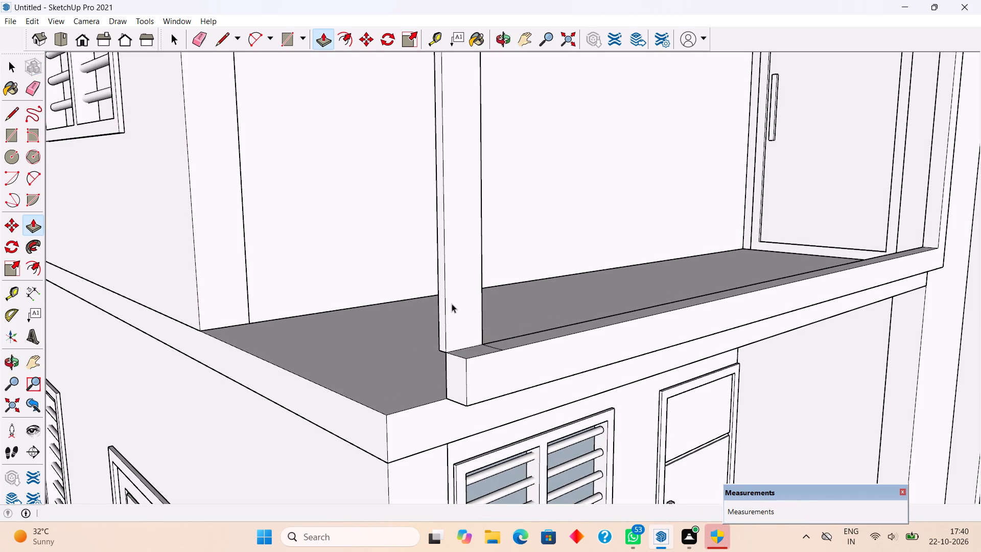
{"action": "left_click", "coordinate": [452, 304]}
{"action": "key", "text": "Delete"}
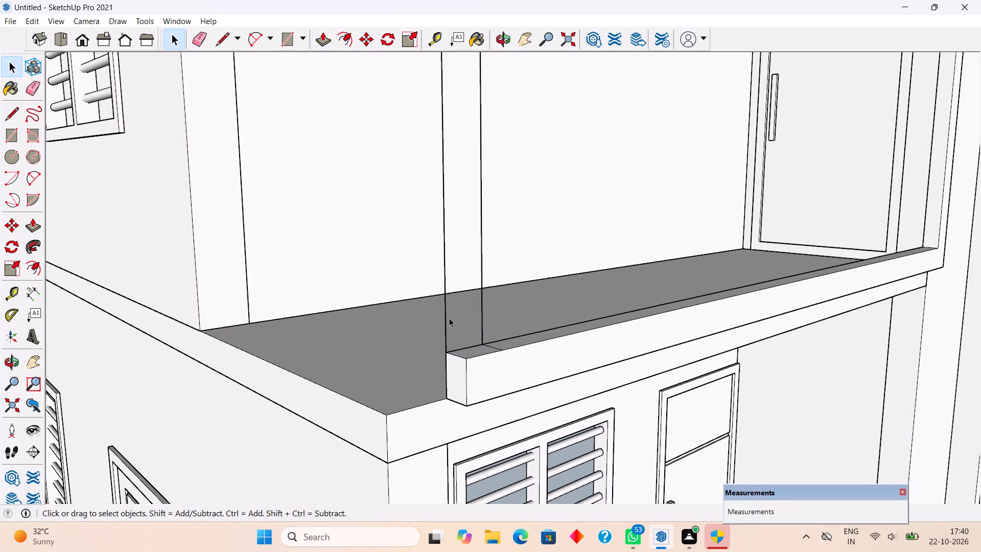
{"action": "left_click", "coordinate": [445, 327]}
{"action": "key", "text": "Delete"}
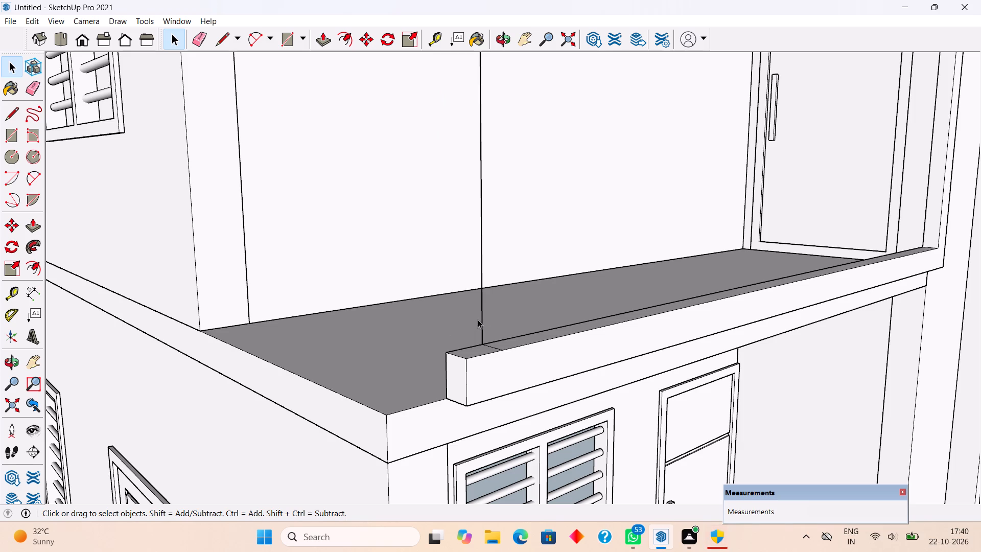
{"action": "left_click", "coordinate": [483, 319]}
{"action": "key", "text": "Delete"}
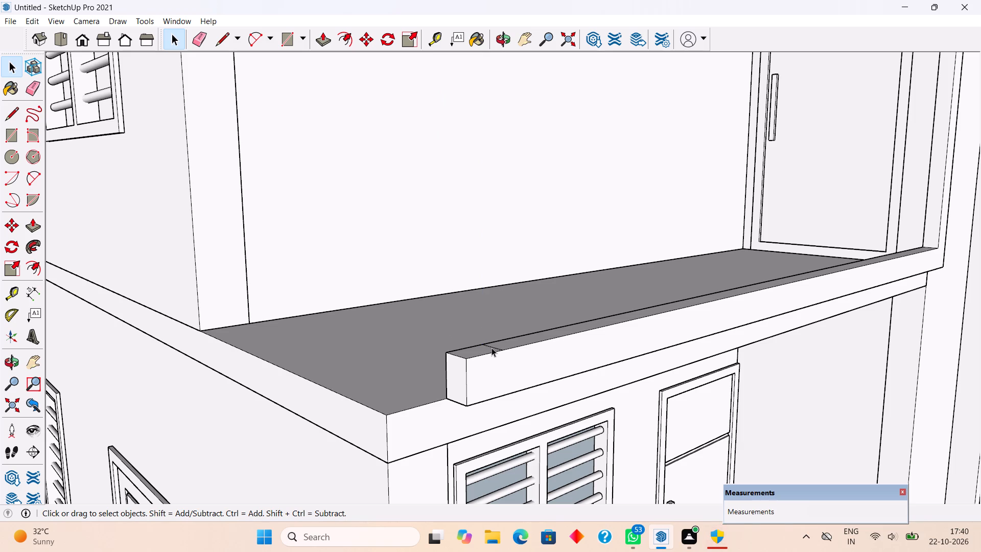
Delete the leftover dividing lines on the bottom and top bars of the terrace frame where the removed leg met them.
{"action": "left_click", "coordinate": [492, 348]}
{"action": "key", "text": "Delete"}
{"action": "scroll", "coordinate": [492, 348], "scroll_direction": "down", "scroll_amount": 4}
{"action": "scroll", "coordinate": [480, 409], "scroll_direction": "down", "scroll_amount": 17}
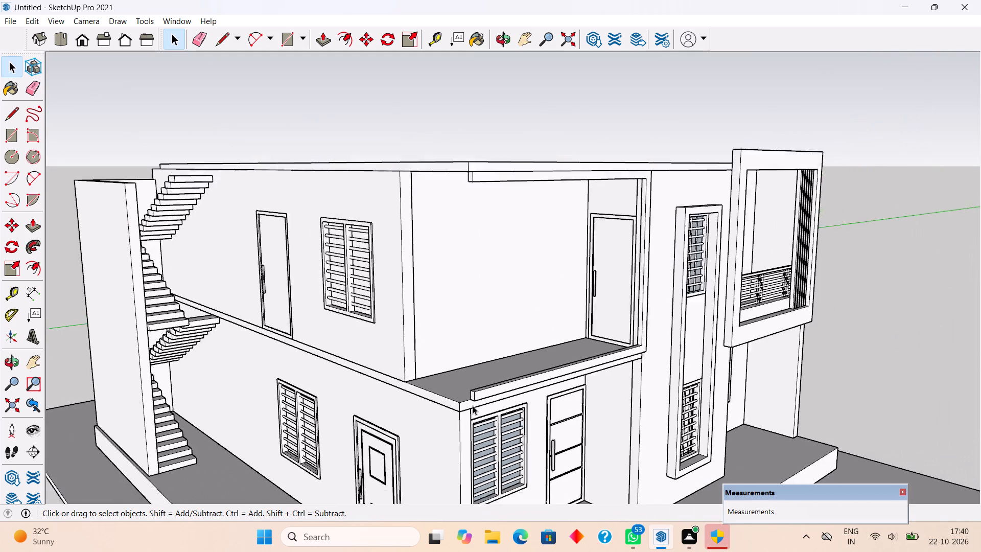
{"action": "scroll", "coordinate": [473, 406], "scroll_direction": "down", "scroll_amount": 2}
{"action": "middle_click_drag", "start_coordinate": [486, 286], "coordinate": [489, 200]}
{"action": "scroll", "coordinate": [489, 192], "scroll_direction": "up", "scroll_amount": 10}
{"action": "scroll", "coordinate": [438, 130], "scroll_direction": "up", "scroll_amount": 5}
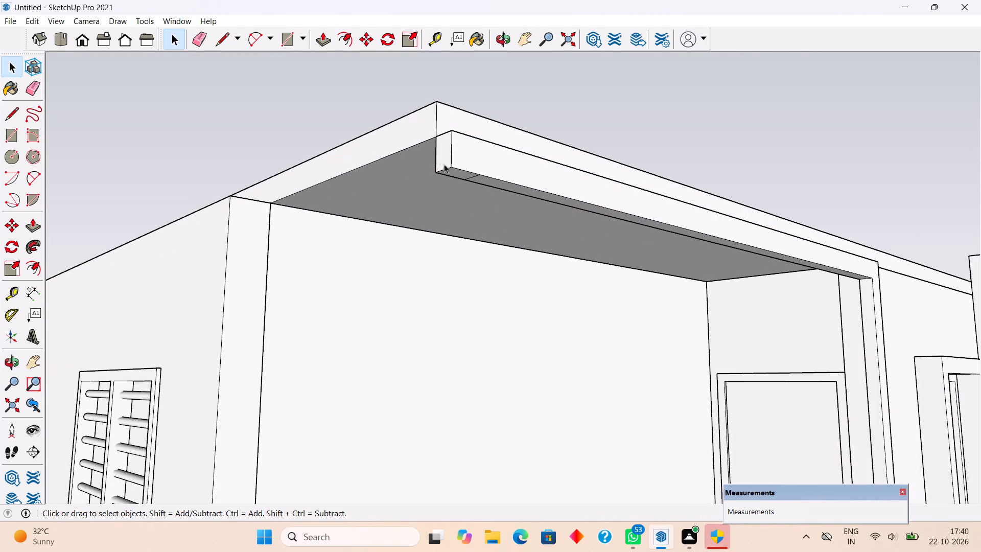
{"action": "scroll", "coordinate": [446, 168], "scroll_direction": "up", "scroll_amount": 4}
{"action": "left_click", "coordinate": [480, 183]}
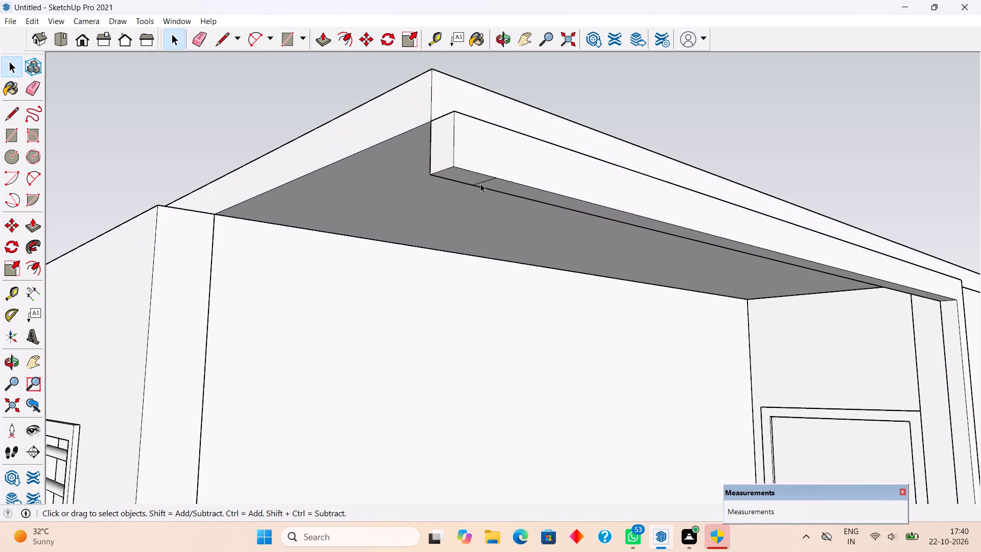
{"action": "key", "text": "Delete"}
Make the whole three-sided frame around the upper terrace opening into a group.
{"action": "triple_click", "coordinate": [490, 166]}
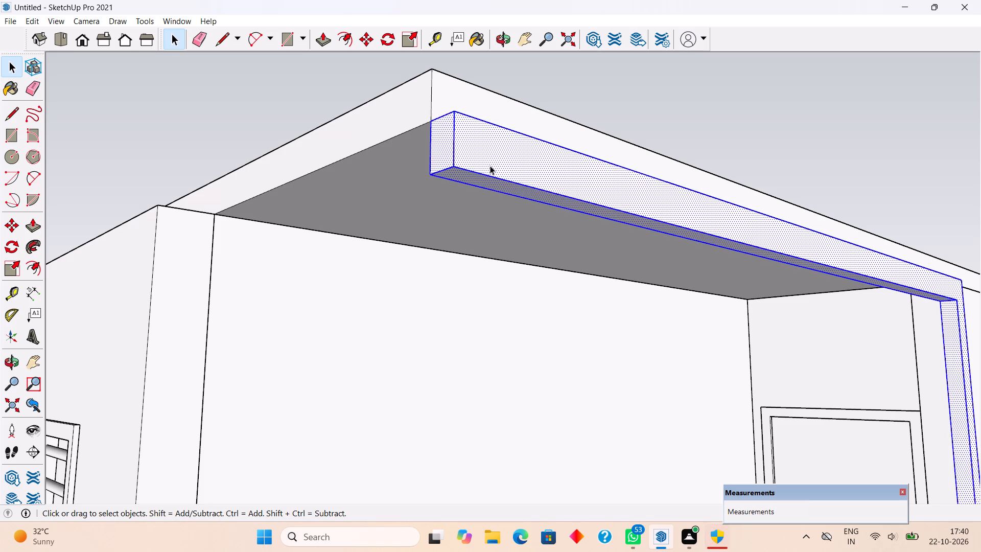
{"action": "right_click", "coordinate": [490, 166]}
{"action": "left_click", "coordinate": [536, 270]}
{"action": "scroll", "coordinate": [536, 271], "scroll_direction": "down", "scroll_amount": 2}
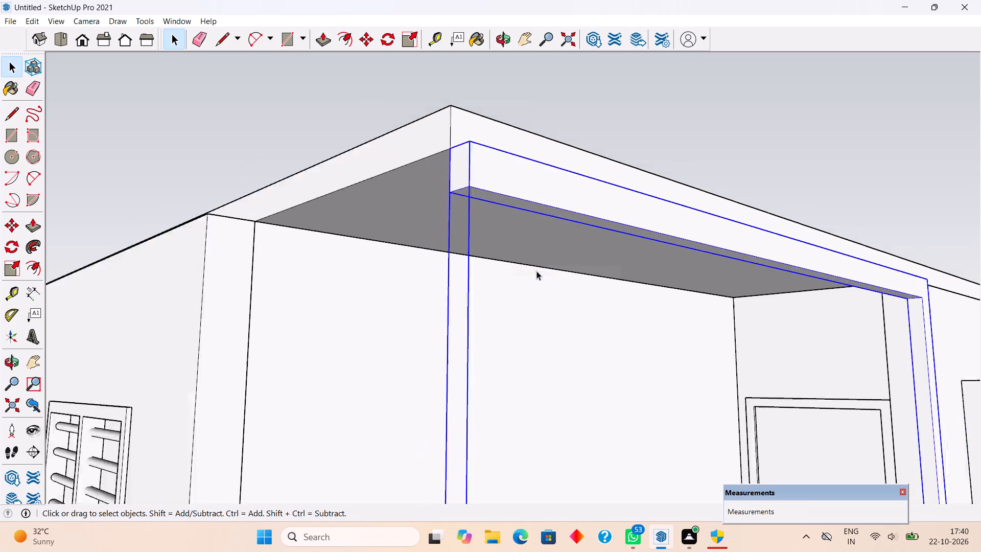
{"action": "scroll", "coordinate": [536, 271], "scroll_direction": "down", "scroll_amount": 9}
{"action": "left_click", "coordinate": [555, 195]}
Examine the house from above, the front and the staircase side, checking the terrace frame and the side elevation.
{"action": "scroll", "coordinate": [555, 195], "scroll_direction": "down", "scroll_amount": 5}
{"action": "middle_click_drag", "start_coordinate": [555, 198], "coordinate": [465, 397]}
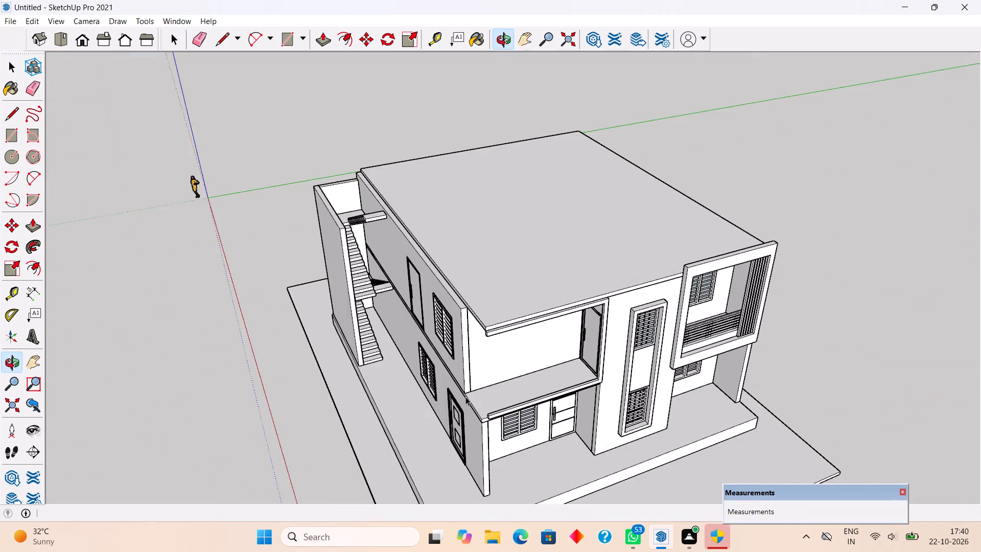
{"action": "scroll", "coordinate": [591, 373], "scroll_direction": "up", "scroll_amount": 6}
{"action": "middle_click_drag", "start_coordinate": [638, 355], "coordinate": [286, 197]}
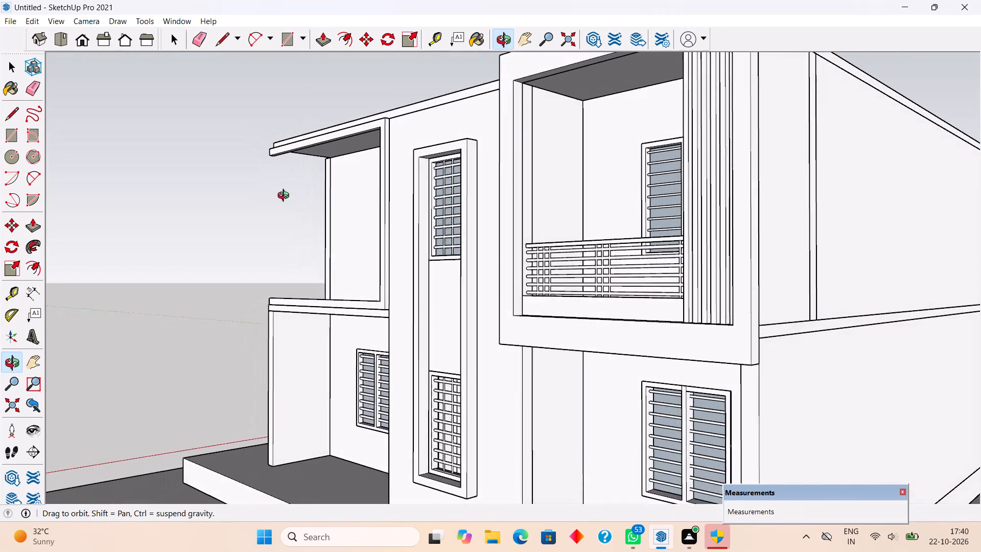
{"action": "middle_click_drag", "start_coordinate": [286, 197], "coordinate": [348, 185]}
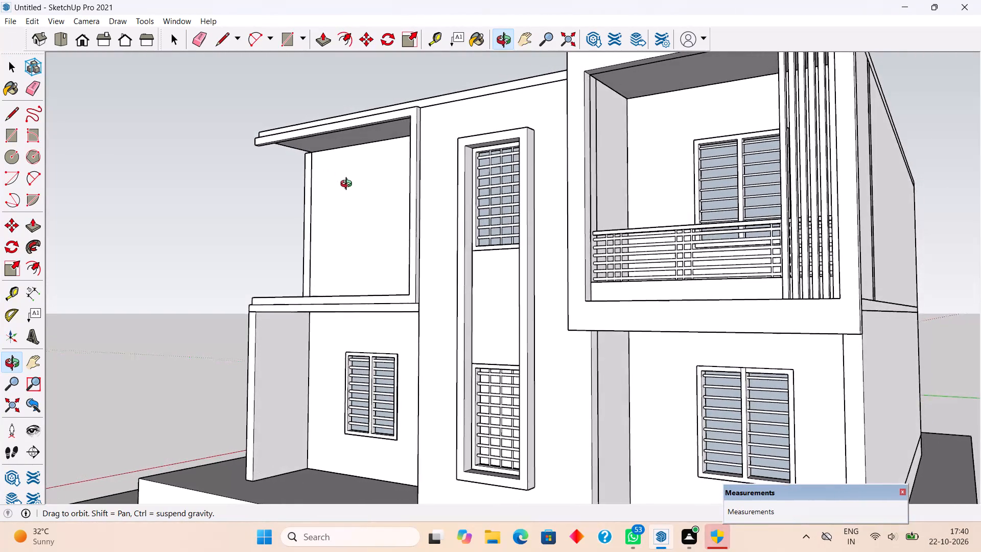
{"action": "middle_click_drag", "start_coordinate": [348, 185], "coordinate": [548, 205]}
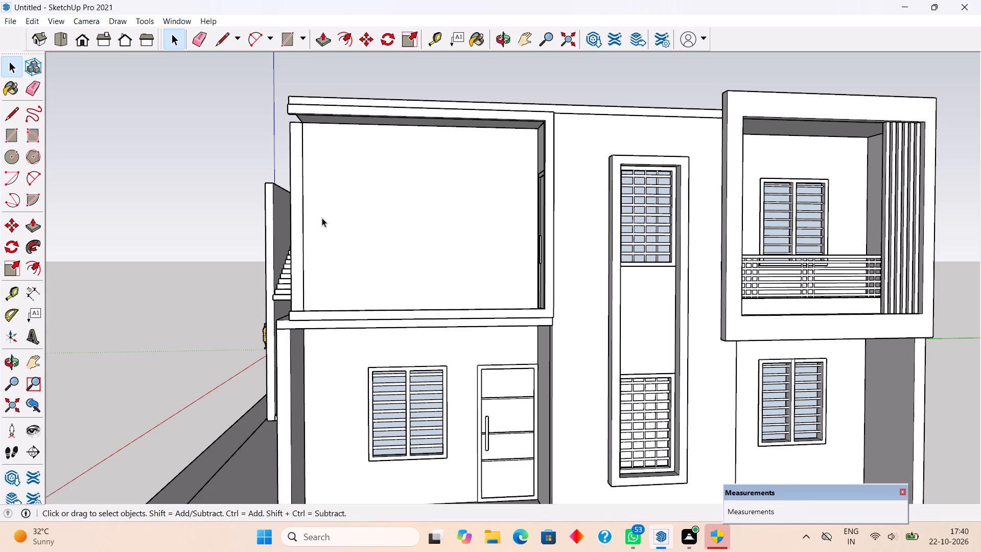
{"action": "scroll", "coordinate": [325, 228], "scroll_direction": "down", "scroll_amount": 3}
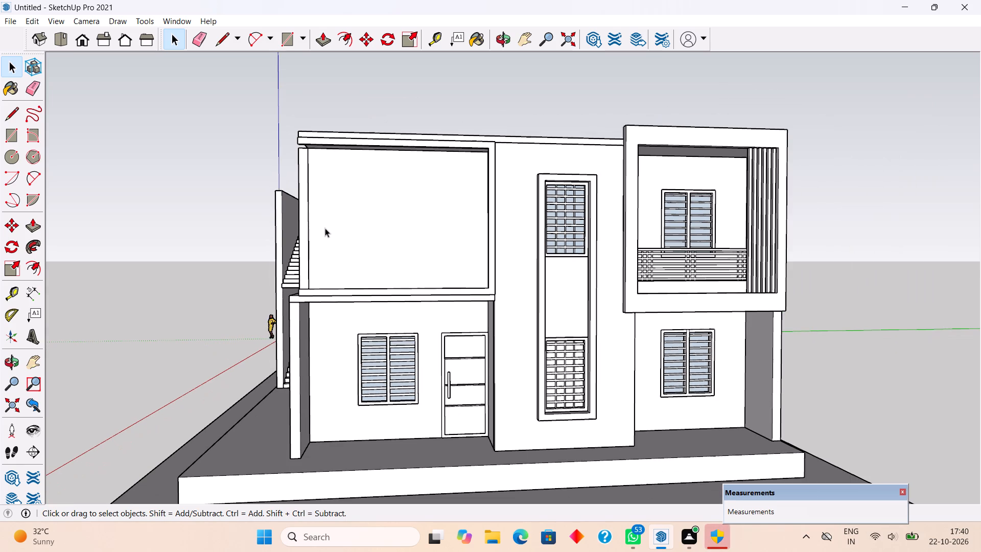
{"action": "scroll", "coordinate": [325, 228], "scroll_direction": "down", "scroll_amount": 3}
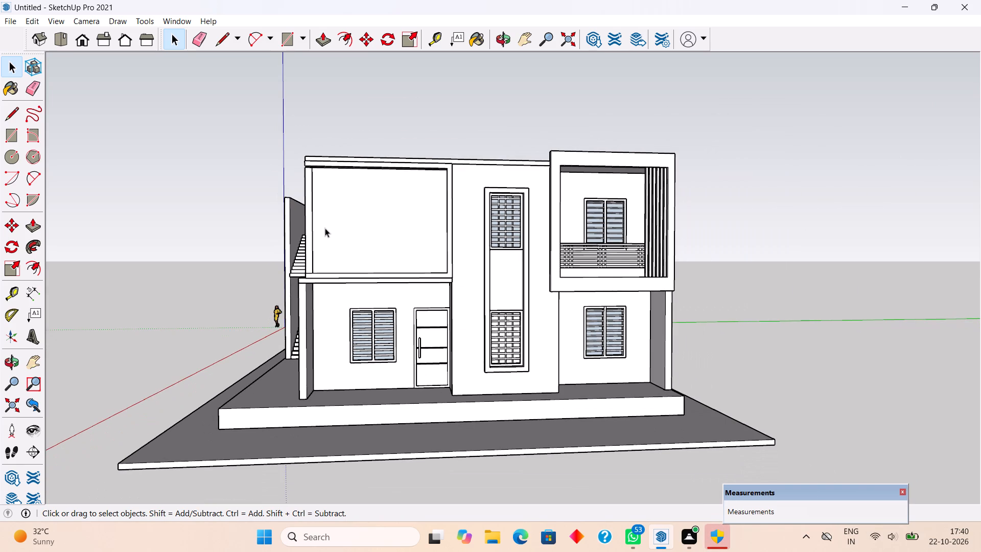
{"action": "middle_click_drag", "start_coordinate": [334, 229], "coordinate": [598, 264]}
{"action": "scroll", "coordinate": [438, 319], "scroll_direction": "up", "scroll_amount": 4}
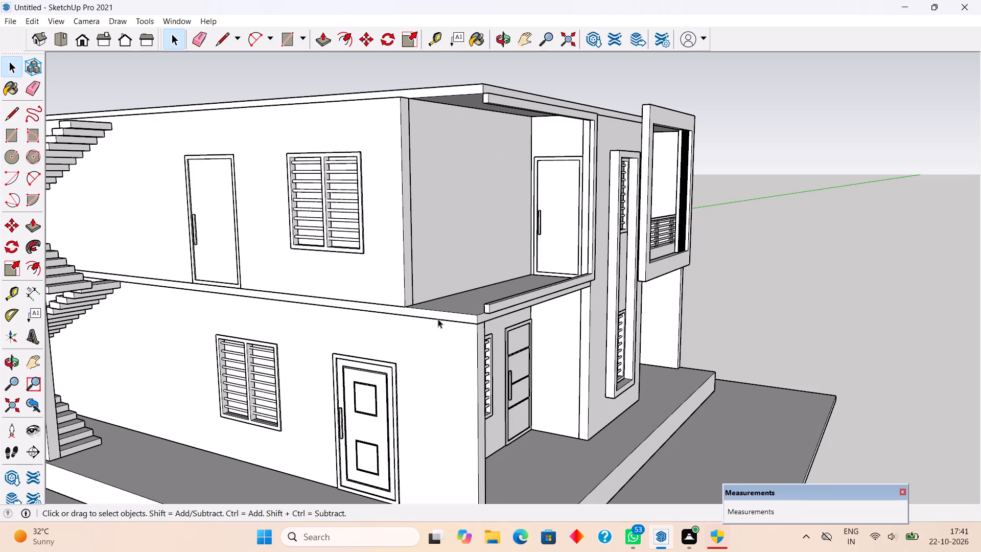
{"action": "middle_click_drag", "start_coordinate": [446, 322], "coordinate": [541, 329]}
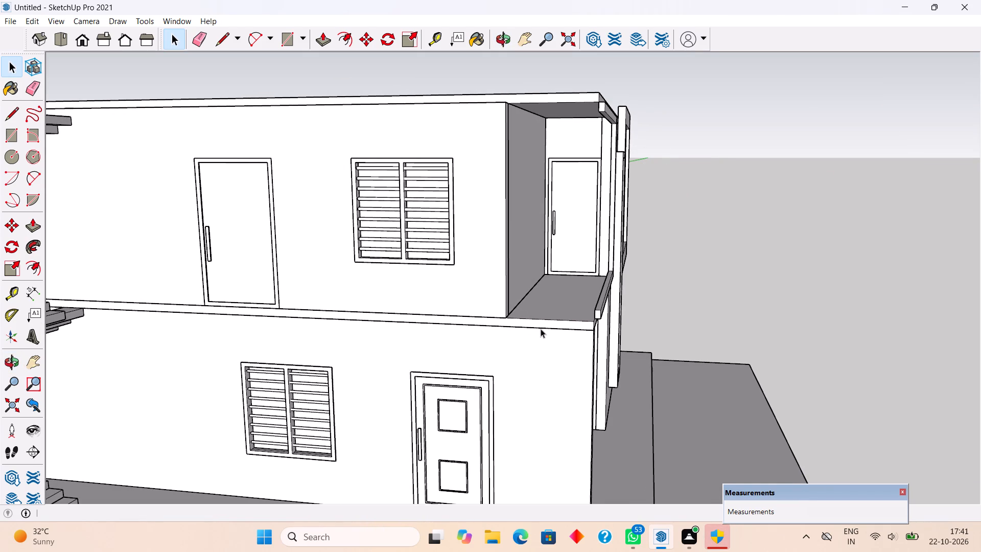
{"action": "scroll", "coordinate": [541, 328], "scroll_direction": "down", "scroll_amount": 4}
{"action": "scroll", "coordinate": [457, 255], "scroll_direction": "down", "scroll_amount": 3}
{"action": "middle_click_drag", "start_coordinate": [380, 335], "coordinate": [489, 296]}
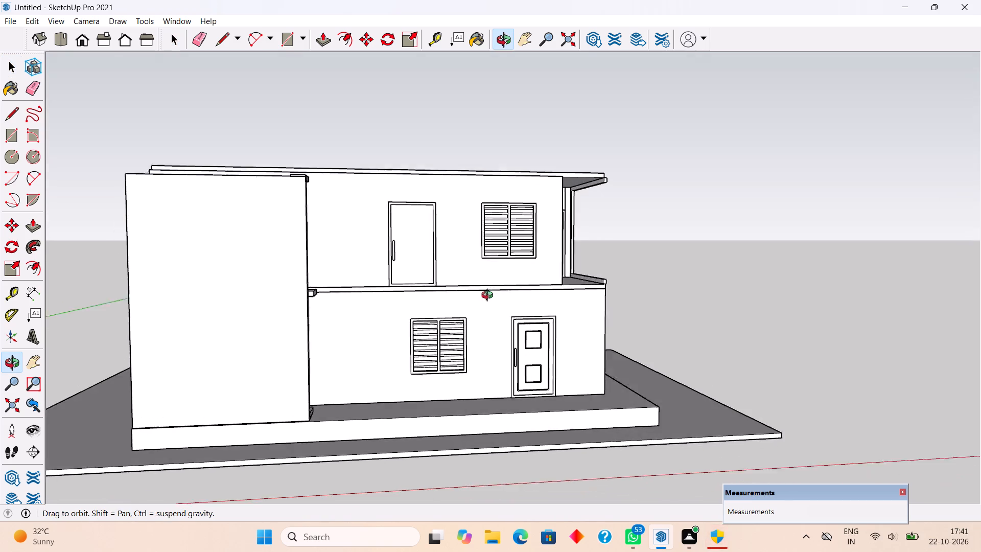
{"action": "middle_click_drag", "start_coordinate": [489, 296], "coordinate": [491, 294]}
Pull the front end face of the tall staircase side wall outward by about 6".
{"action": "scroll", "coordinate": [454, 334], "scroll_direction": "up", "scroll_amount": 3}
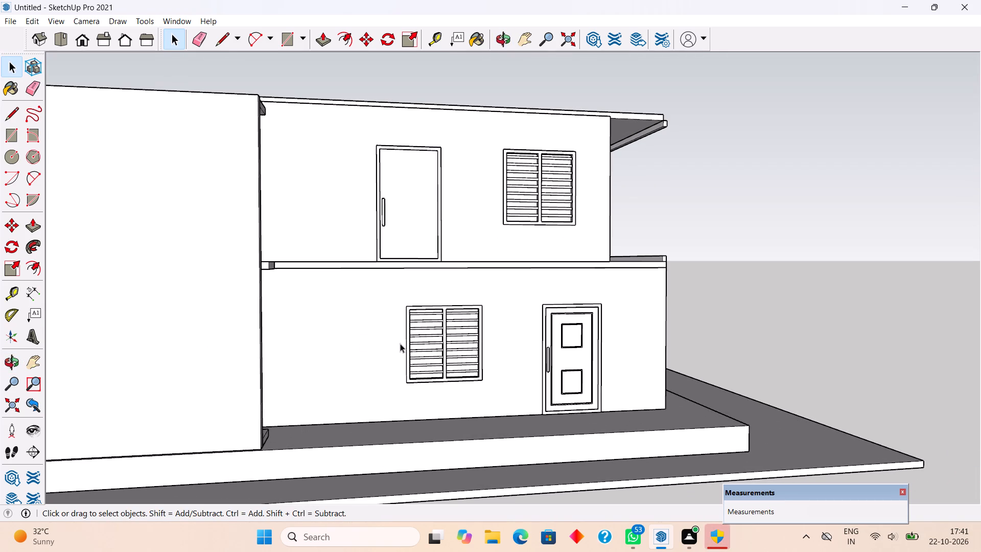
{"action": "middle_click_drag", "start_coordinate": [379, 343], "coordinate": [129, 373]}
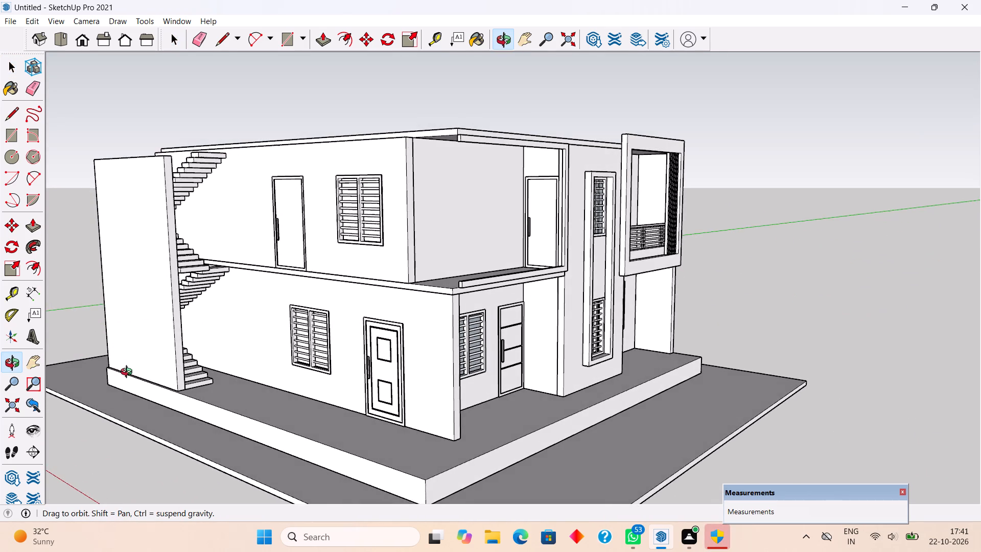
{"action": "middle_click_drag", "start_coordinate": [129, 373], "coordinate": [179, 383]}
{"action": "scroll", "coordinate": [179, 377], "scroll_direction": "up", "scroll_amount": 6}
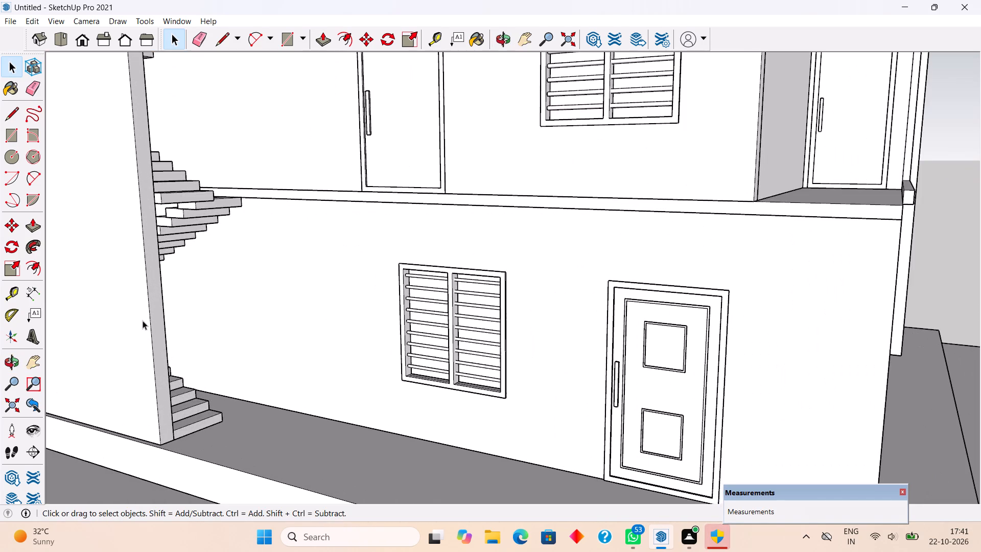
{"action": "triple_click", "coordinate": [143, 320]}
{"action": "key", "text": "p"}
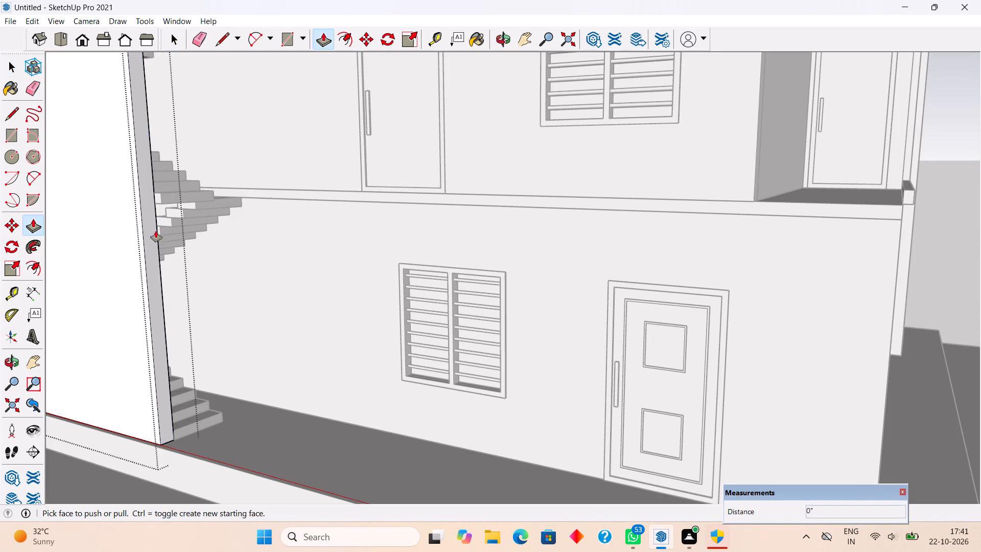
{"action": "left_click", "coordinate": [151, 209]}
{"action": "left_click", "coordinate": [162, 200]}
{"action": "scroll", "coordinate": [225, 293], "scroll_direction": "down", "scroll_amount": 4}
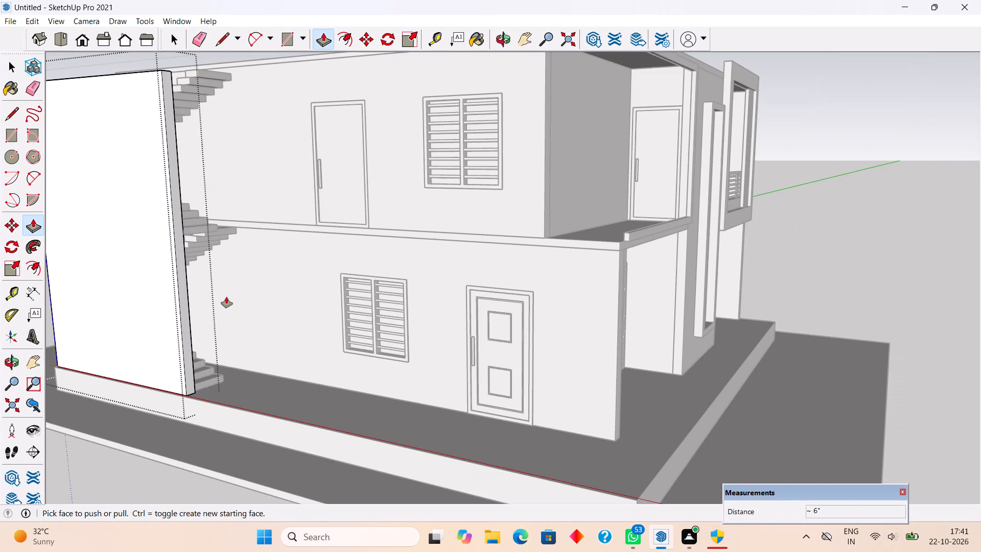
{"action": "scroll", "coordinate": [226, 297], "scroll_direction": "down", "scroll_amount": 2}
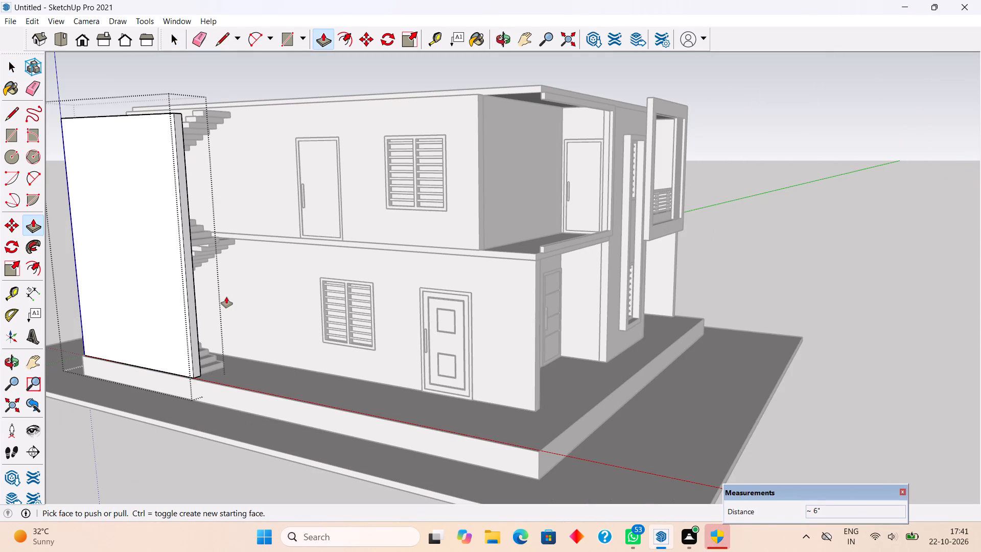
{"action": "key", "text": "space"}
Raise the top face of the staircase side wall 1' 6", using the roof slab's edge as the height reference.
{"action": "scroll", "coordinate": [226, 297], "scroll_direction": "down", "scroll_amount": 2}
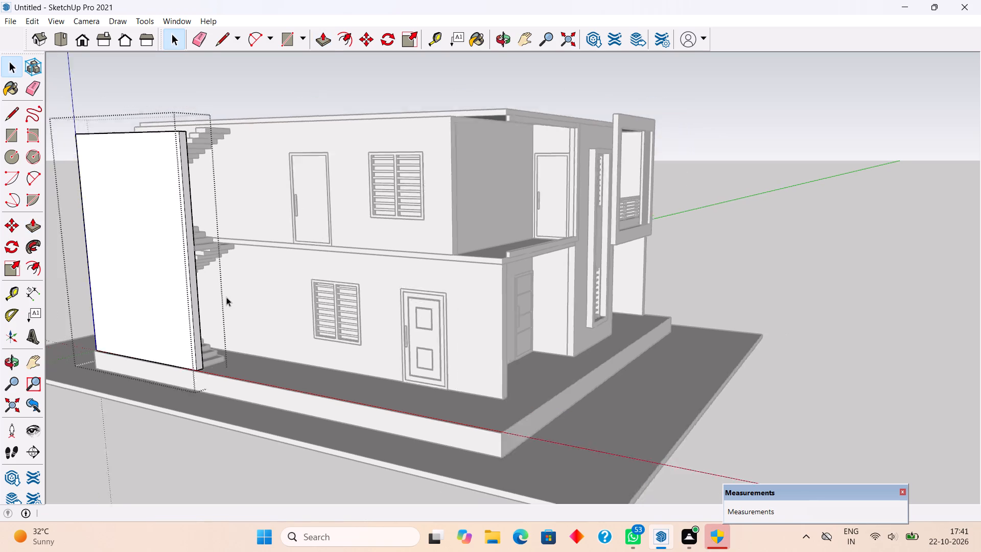
{"action": "scroll", "coordinate": [226, 297], "scroll_direction": "down", "scroll_amount": 9}
{"action": "left_click", "coordinate": [247, 390]}
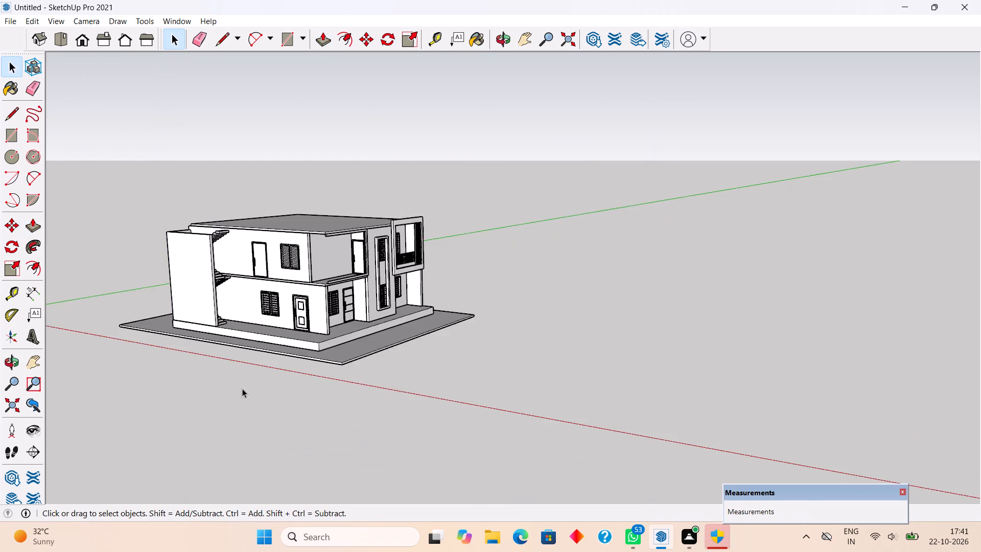
{"action": "middle_click_drag", "start_coordinate": [200, 315], "coordinate": [515, 401]}
{"action": "scroll", "coordinate": [291, 404], "scroll_direction": "up", "scroll_amount": 5}
{"action": "scroll", "coordinate": [377, 465], "scroll_direction": "up", "scroll_amount": 1}
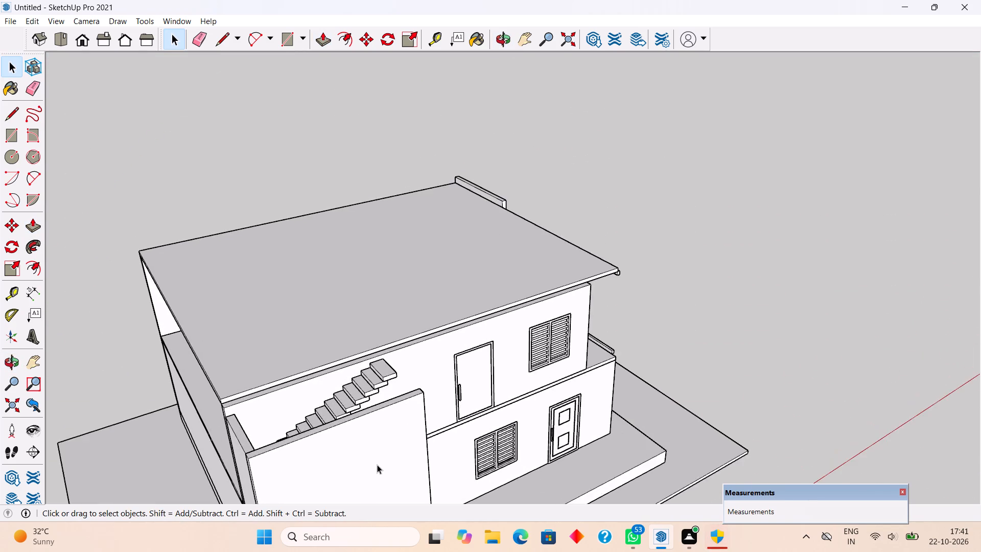
{"action": "triple_click", "coordinate": [377, 465]}
{"action": "key", "text": "p"}
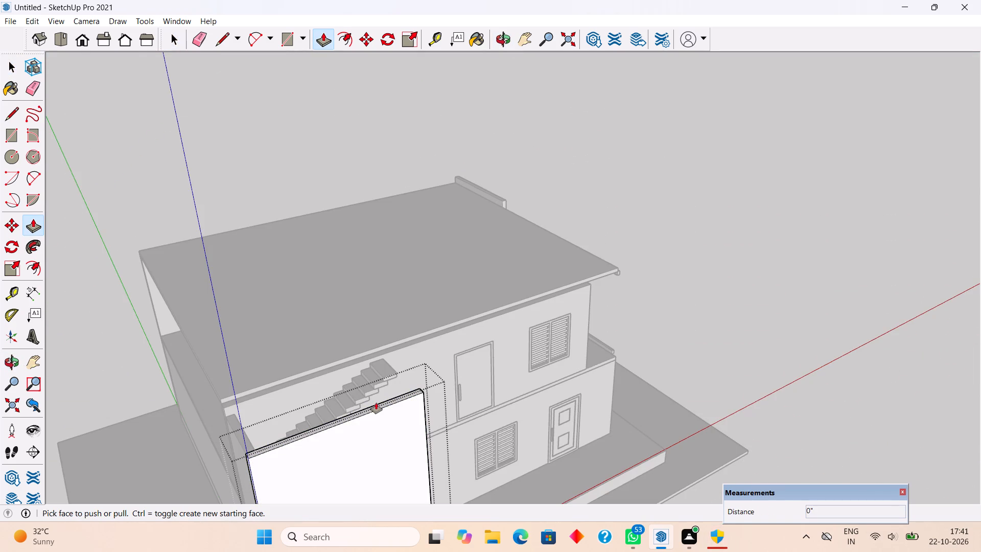
{"action": "left_click", "coordinate": [379, 406]}
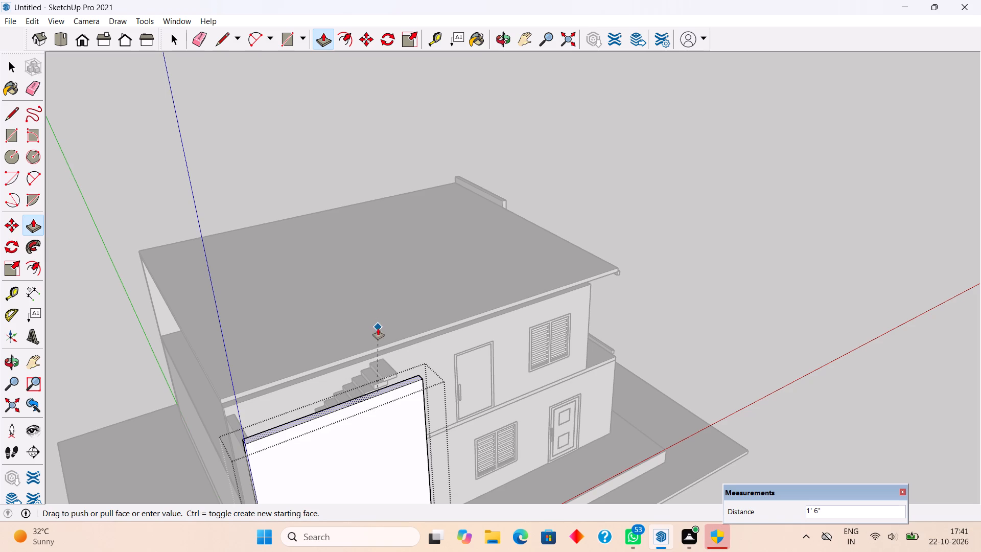
{"action": "left_click", "coordinate": [465, 320]}
Raise the top face of the staircase side wall a further 5'.
{"action": "scroll", "coordinate": [393, 398], "scroll_direction": "up", "scroll_amount": 4}
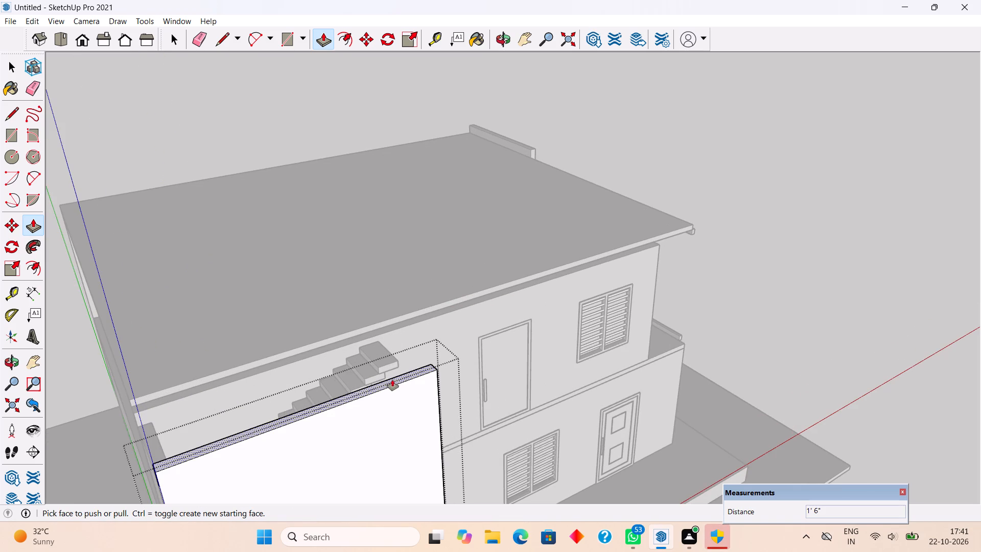
{"action": "left_click", "coordinate": [392, 379]}
{"action": "type", "text": "5'"}
{"action": "key", "text": "Return"}
{"action": "key", "text": "space"}
{"action": "scroll", "coordinate": [391, 301], "scroll_direction": "down", "scroll_amount": 6}
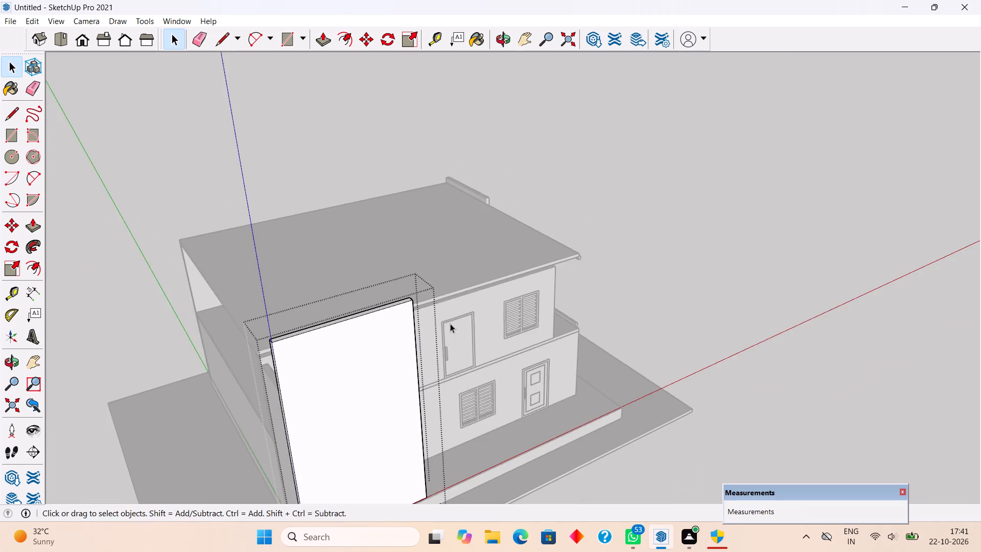
{"action": "middle_click_drag", "start_coordinate": [451, 329], "coordinate": [362, 181]}
{"action": "left_click", "coordinate": [571, 247]}
Examine the raised staircase wall and the side elevation from the front corner and the staircase side.
{"action": "middle_click_drag", "start_coordinate": [498, 351], "coordinate": [324, 412]}
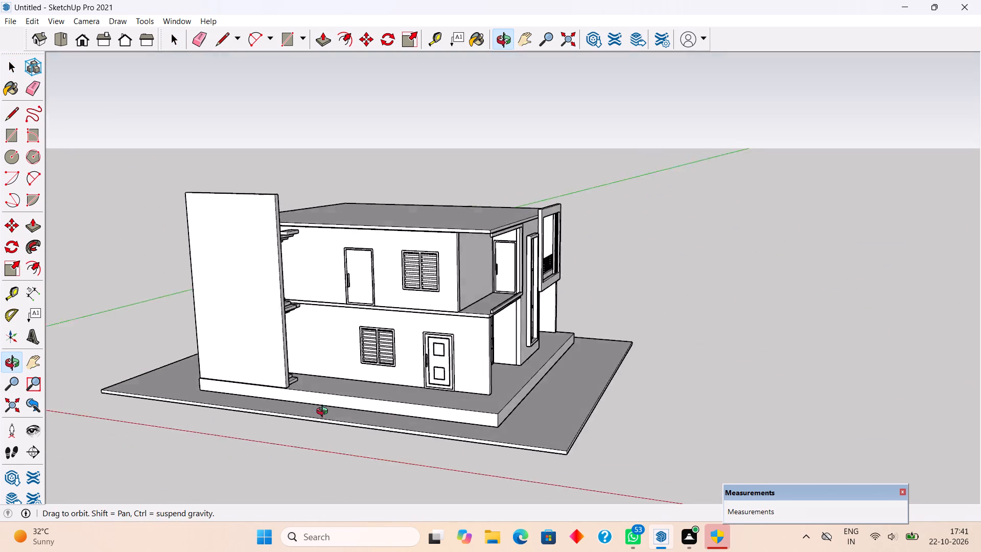
{"action": "middle_click_drag", "start_coordinate": [324, 412], "coordinate": [399, 355]}
{"action": "scroll", "coordinate": [399, 355], "scroll_direction": "up", "scroll_amount": 2}
{"action": "middle_click_drag", "start_coordinate": [557, 332], "coordinate": [351, 366]}
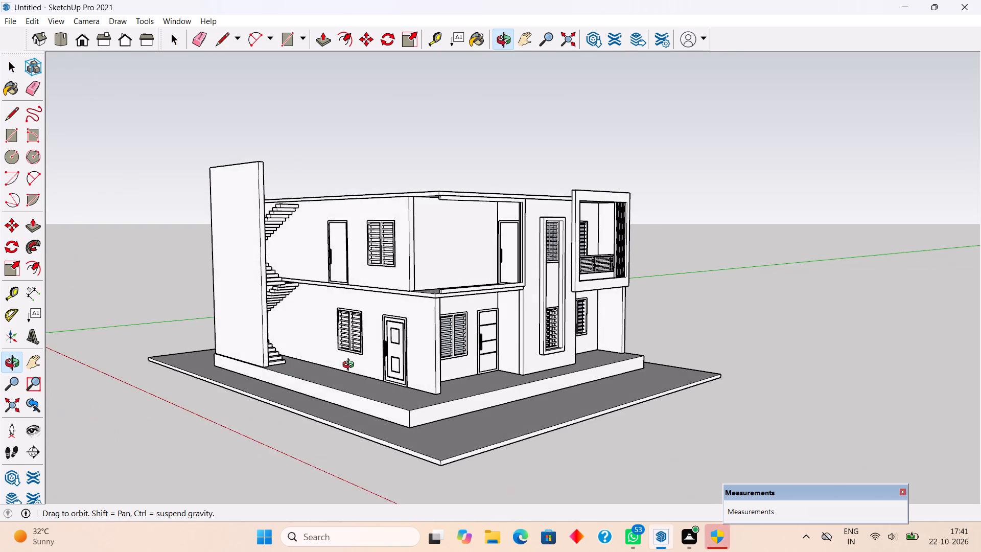
{"action": "middle_click_drag", "start_coordinate": [351, 366], "coordinate": [357, 390]}
{"action": "scroll", "coordinate": [522, 320], "scroll_direction": "up", "scroll_amount": 3}
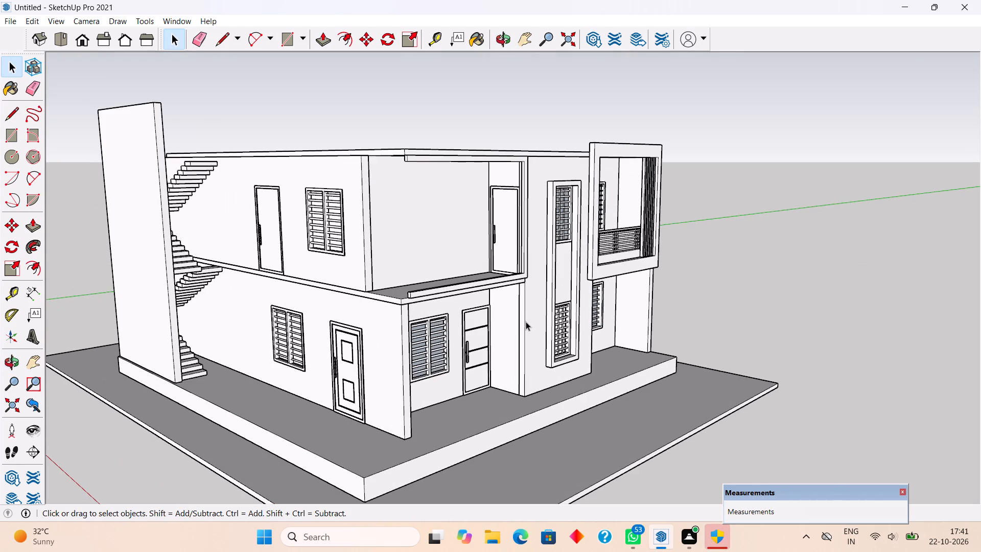
{"action": "middle_click_drag", "start_coordinate": [526, 321], "coordinate": [586, 285]}
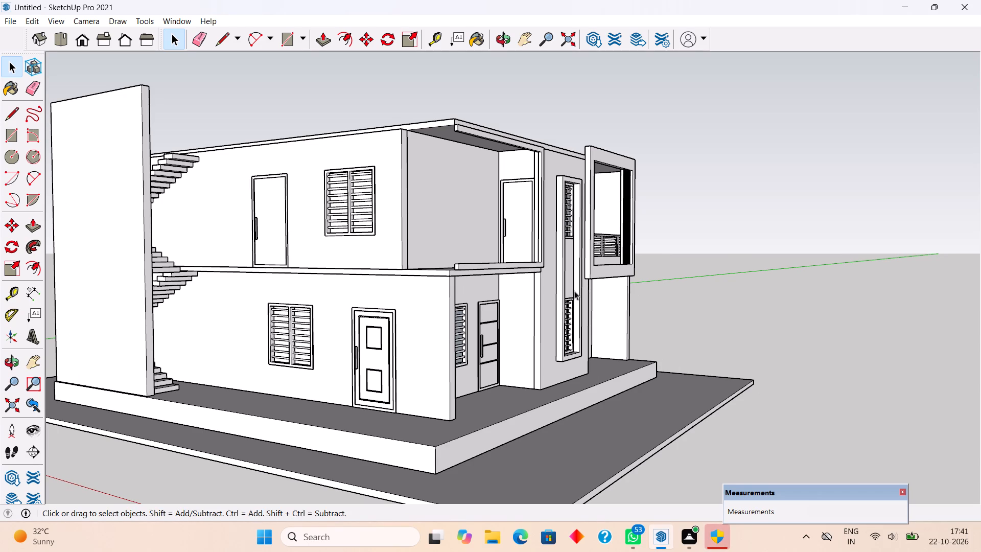
{"action": "scroll", "coordinate": [312, 322], "scroll_direction": "down", "scroll_amount": 3}
{"action": "middle_click_drag", "start_coordinate": [245, 332], "coordinate": [335, 375]}
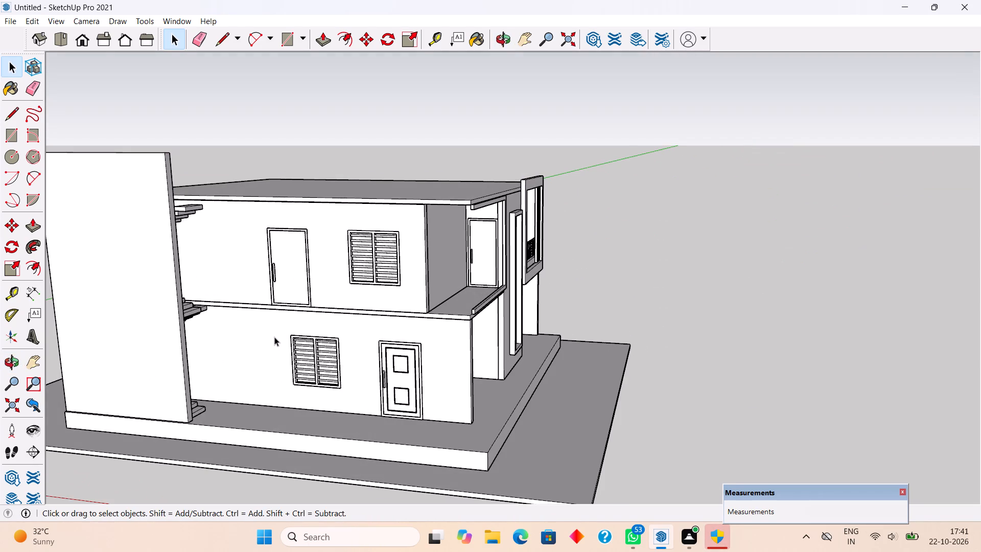
{"action": "middle_click_drag", "start_coordinate": [273, 337], "coordinate": [336, 327]}
Place a guide along the mid-level stair's end edge and draw a dividing line across the first-floor slab's side edge there.
{"action": "scroll", "coordinate": [273, 328], "scroll_direction": "up", "scroll_amount": 4}
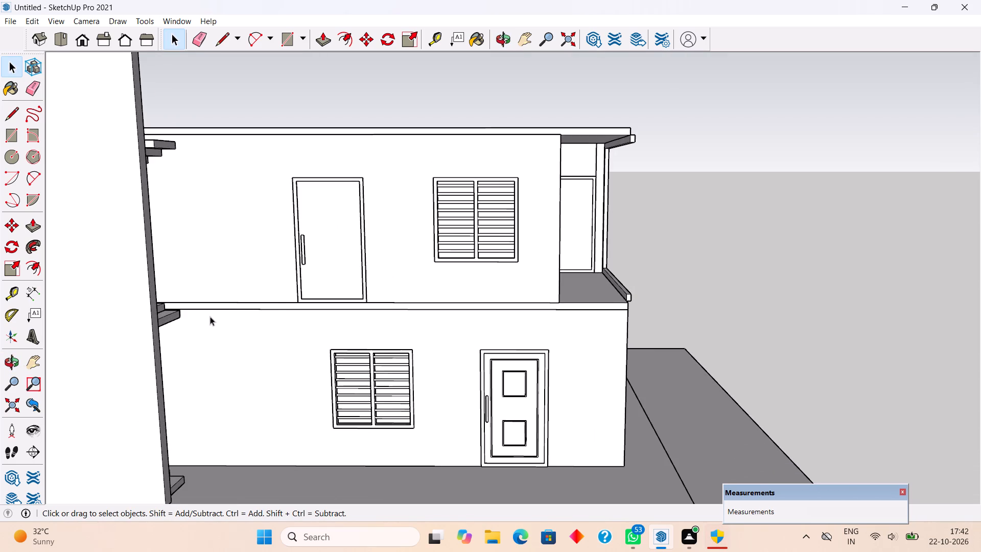
{"action": "scroll", "coordinate": [209, 315], "scroll_direction": "up", "scroll_amount": 3}
{"action": "triple_click", "coordinate": [217, 303]}
{"action": "scroll", "coordinate": [202, 311], "scroll_direction": "up", "scroll_amount": 15}
{"action": "middle_click_drag", "start_coordinate": [186, 304], "coordinate": [281, 344]}
{"action": "key", "text": "t"}
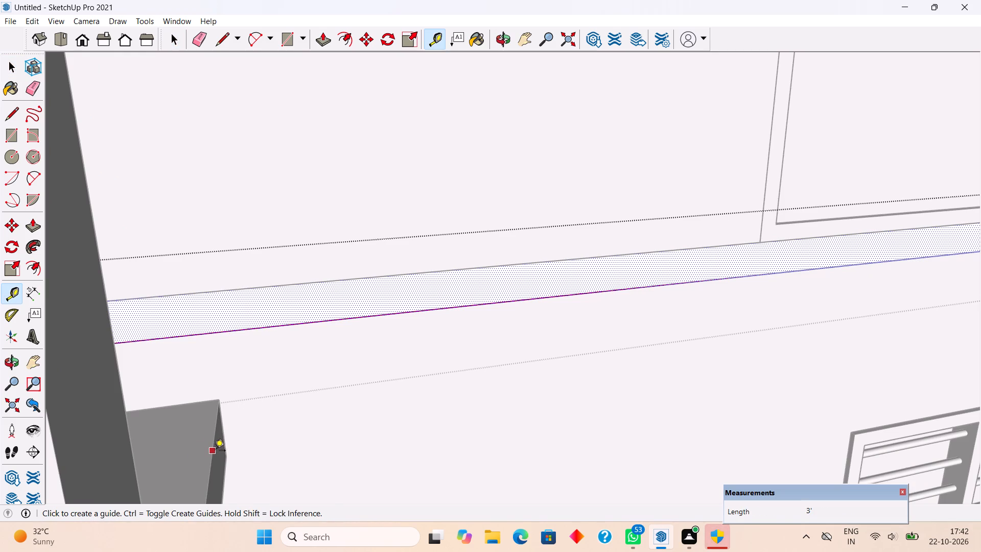
{"action": "double_click", "coordinate": [207, 471]}
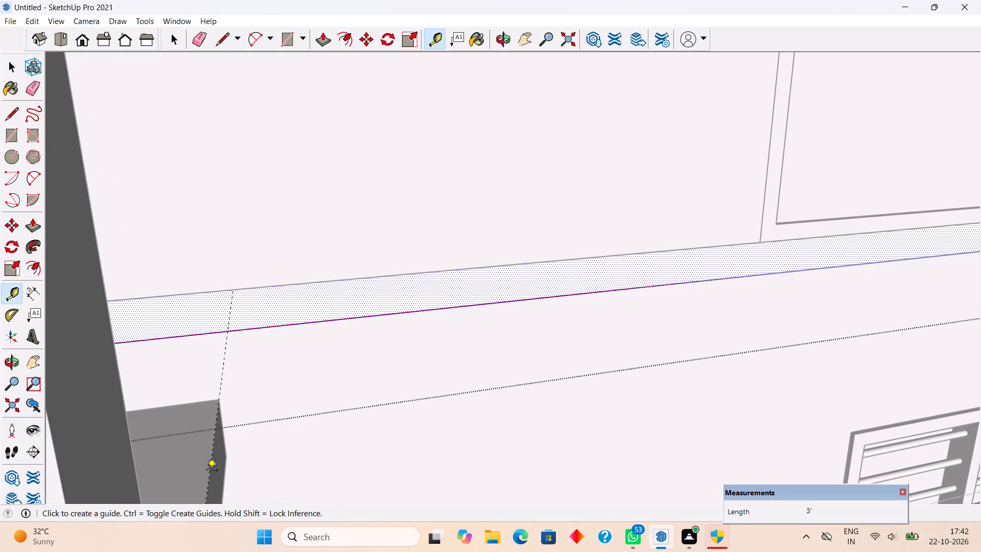
{"action": "key", "text": "l"}
{"action": "left_click", "coordinate": [232, 293]}
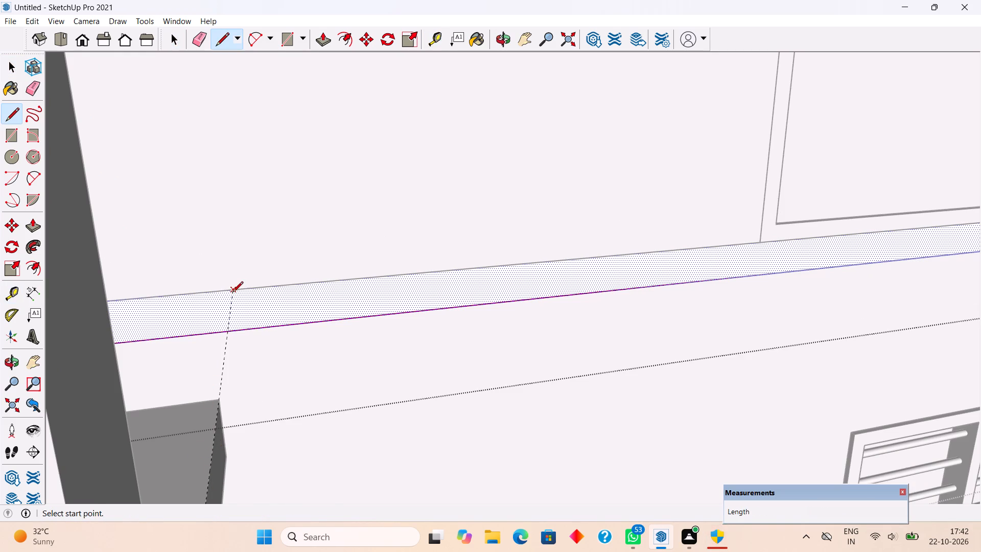
{"action": "left_click", "coordinate": [242, 330]}
Extrude the longer divided part of the first-floor slab's side face outward 6' 9", in line with the staircase side wall.
{"action": "key", "text": "p"}
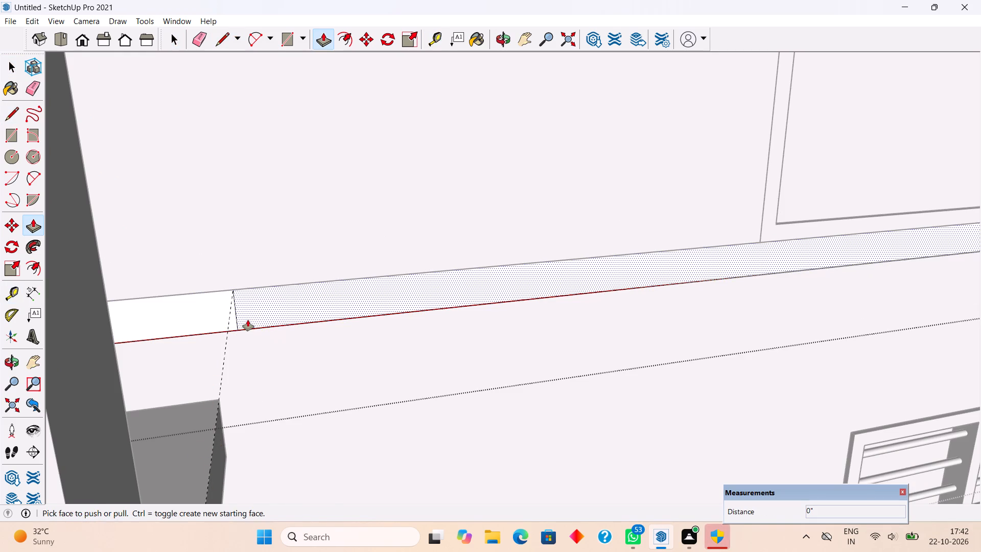
{"action": "left_click", "coordinate": [249, 318]}
{"action": "scroll", "coordinate": [226, 439], "scroll_direction": "down", "scroll_amount": 16}
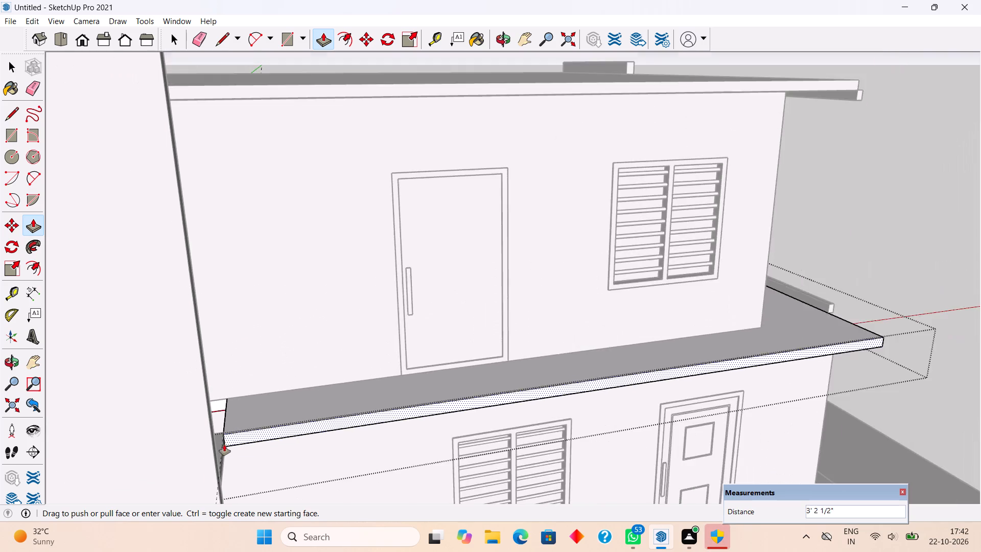
{"action": "scroll", "coordinate": [224, 445], "scroll_direction": "down", "scroll_amount": 6}
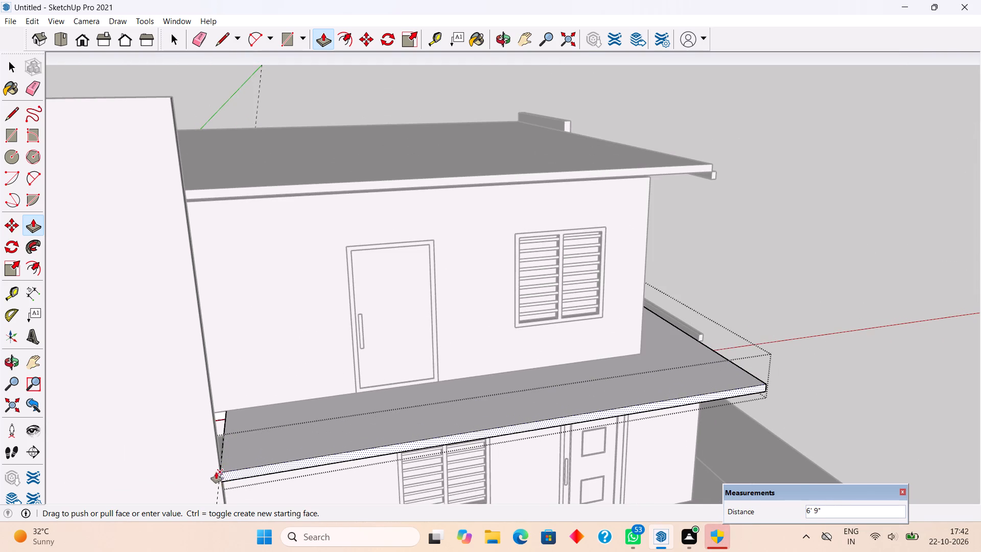
{"action": "left_click", "coordinate": [214, 426]}
{"action": "scroll", "coordinate": [214, 425], "scroll_direction": "down", "scroll_amount": 5}
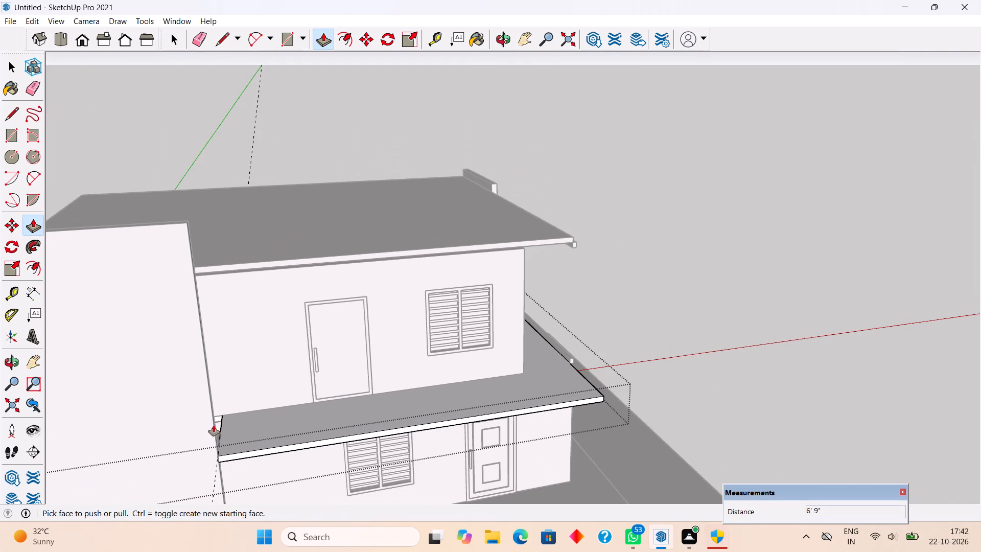
{"action": "key", "text": "space"}
{"action": "left_click", "coordinate": [649, 302]}
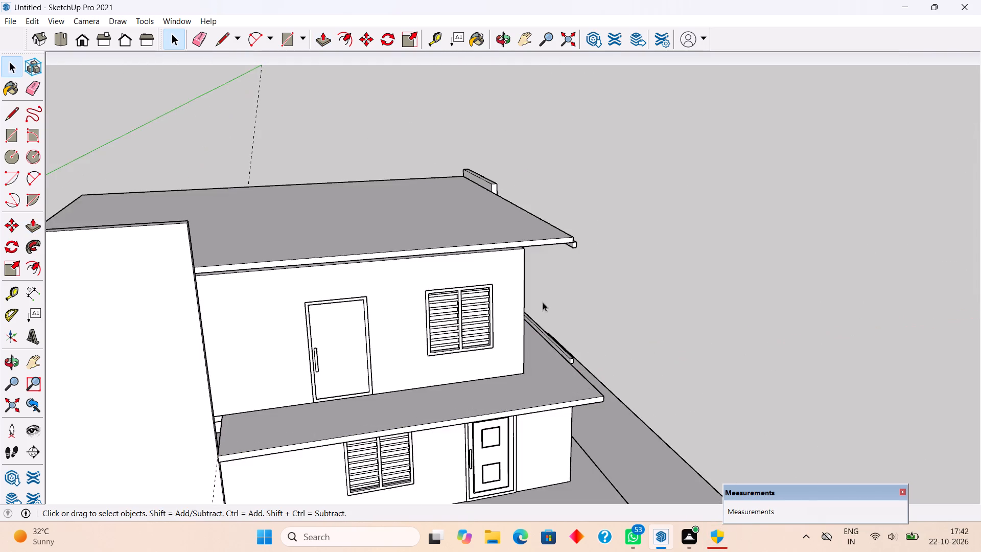
Extend the end face of the lower staircase's top step out to the edge of the walkway slab.
{"action": "middle_click_drag", "start_coordinate": [344, 328], "coordinate": [209, 448]}
{"action": "scroll", "coordinate": [158, 416], "scroll_direction": "up", "scroll_amount": 18}
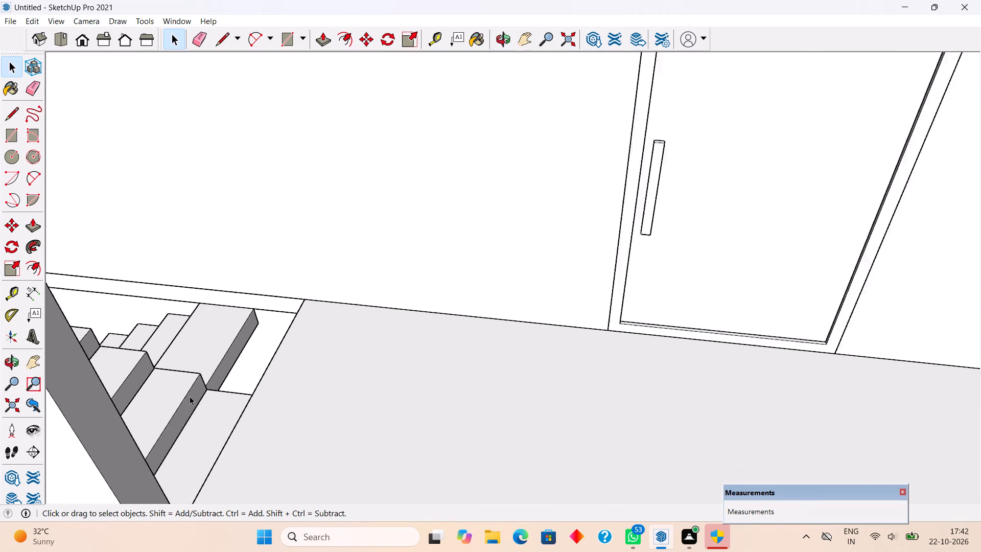
{"action": "scroll", "coordinate": [190, 396], "scroll_direction": "up", "scroll_amount": 5}
{"action": "triple_click", "coordinate": [224, 372]}
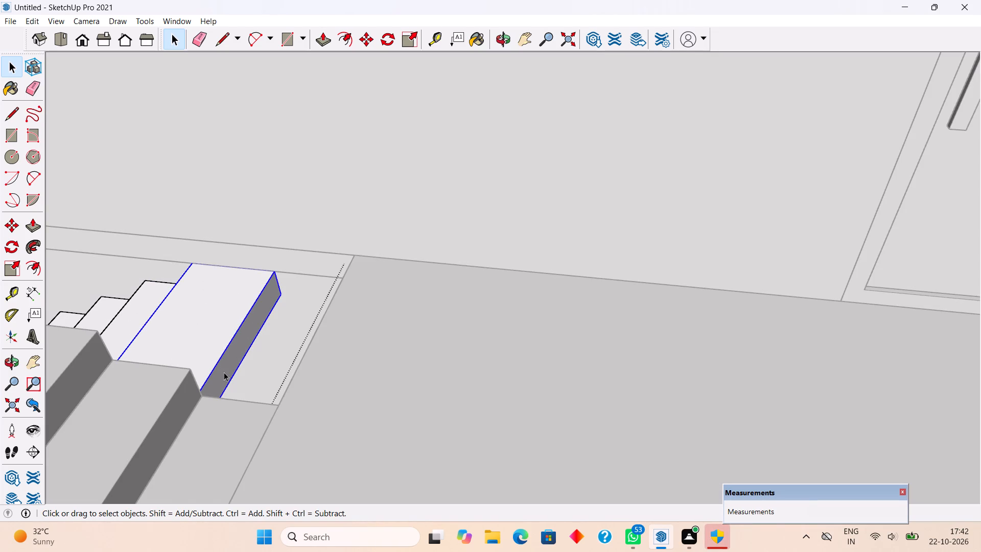
{"action": "key", "text": "p"}
{"action": "left_click", "coordinate": [228, 369]}
{"action": "key", "text": "space"}
{"action": "triple_click", "coordinate": [232, 367]}
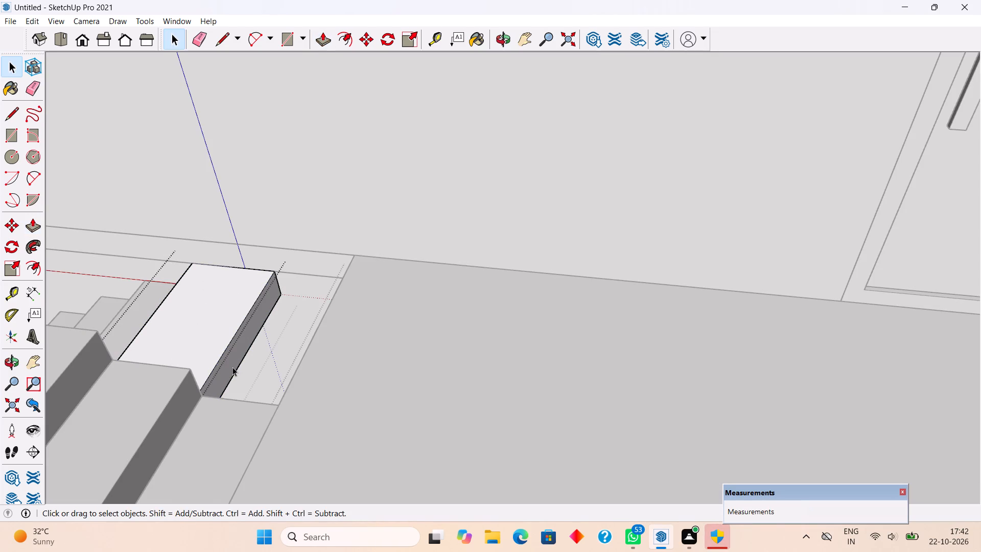
{"action": "key", "text": "p"}
{"action": "left_click", "coordinate": [233, 363]}
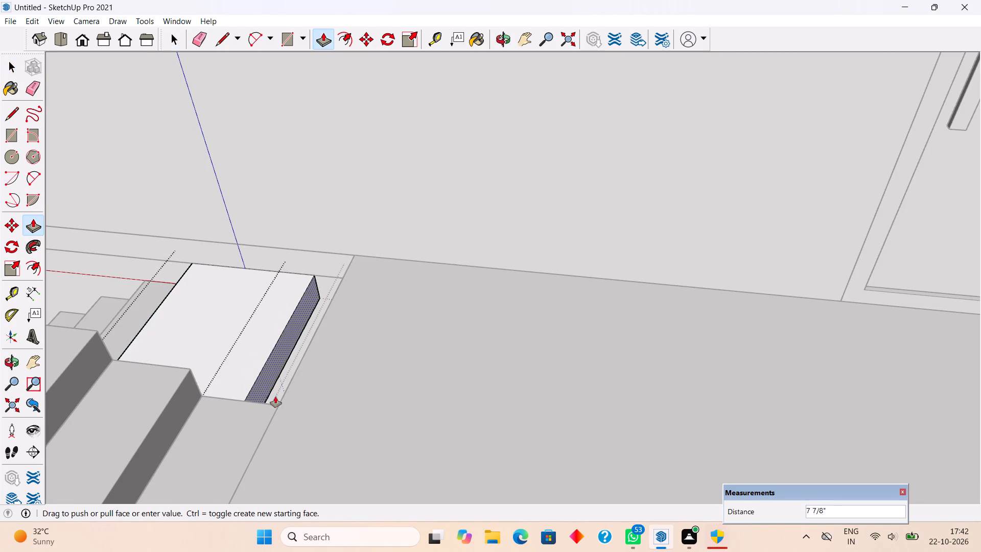
{"action": "left_click", "coordinate": [277, 401]}
{"action": "key", "text": "space"}
{"action": "scroll", "coordinate": [290, 403], "scroll_direction": "down", "scroll_amount": 19}
{"action": "scroll", "coordinate": [310, 371], "scroll_direction": "down", "scroll_amount": 5}
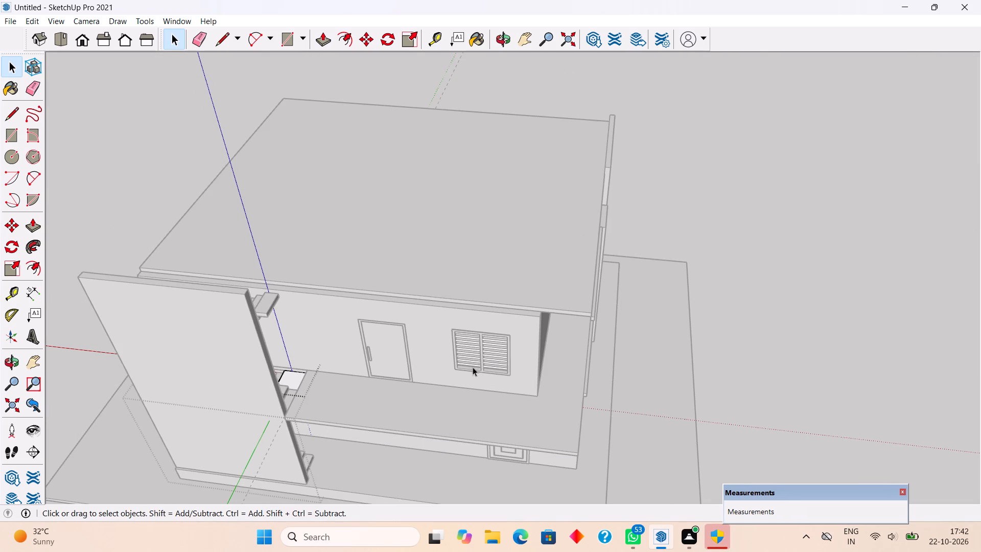
{"action": "left_click", "coordinate": [732, 342]}
{"action": "middle_click_drag", "start_coordinate": [460, 422], "coordinate": [219, 433]}
{"action": "left_click", "coordinate": [157, 385]}
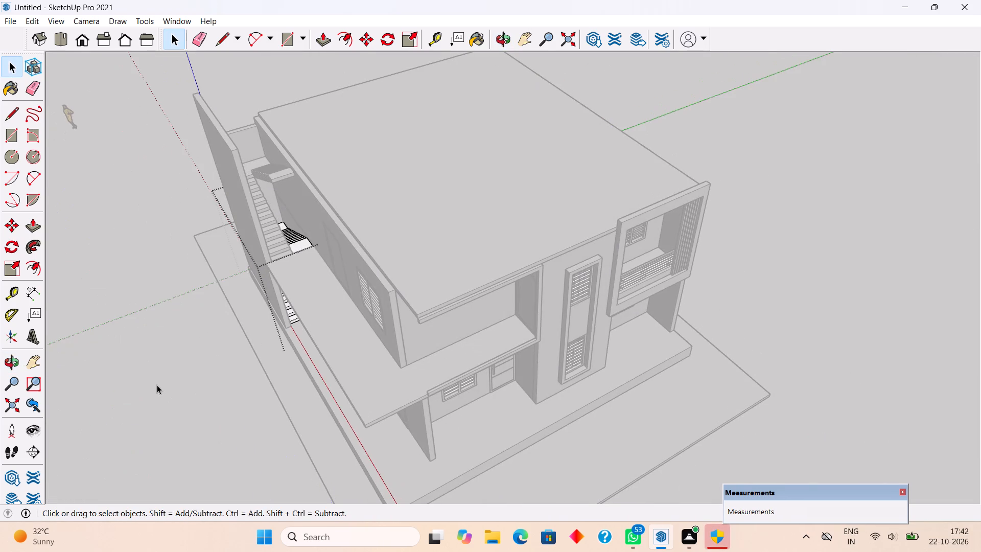
Raise the upper staircase 7 3/4" at the walkway slab, moving it by the corner of its lowest step.
{"action": "scroll", "coordinate": [157, 385], "scroll_direction": "up", "scroll_amount": 5}
{"action": "scroll", "coordinate": [343, 155], "scroll_direction": "up", "scroll_amount": 6}
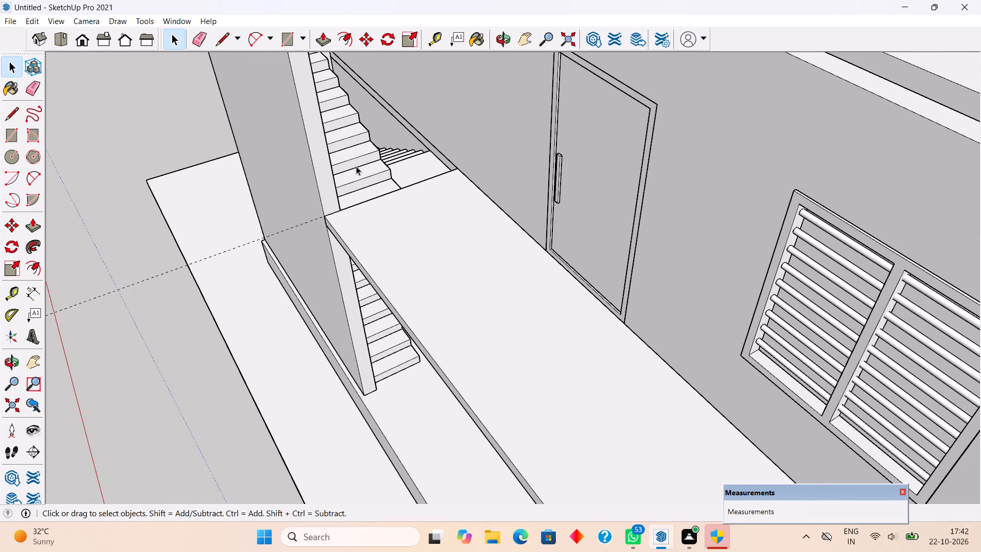
{"action": "left_click", "coordinate": [356, 166]}
{"action": "scroll", "coordinate": [361, 183], "scroll_direction": "up", "scroll_amount": 16}
{"action": "middle_click_drag", "start_coordinate": [493, 159], "coordinate": [429, 236]}
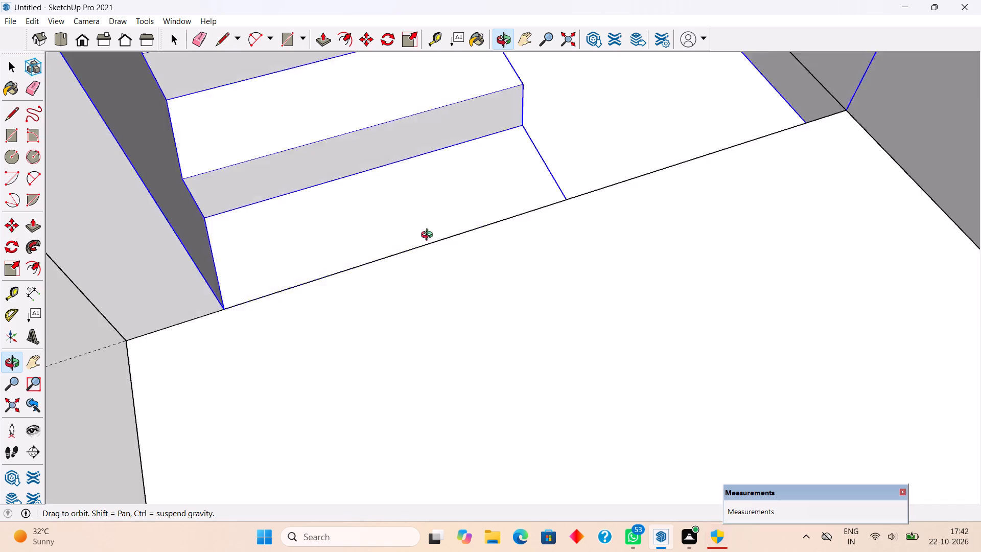
{"action": "middle_click_drag", "start_coordinate": [429, 236], "coordinate": [123, 236]}
{"action": "scroll", "coordinate": [487, 218], "scroll_direction": "up", "scroll_amount": 5}
{"action": "scroll", "coordinate": [653, 271], "scroll_direction": "up", "scroll_amount": 3}
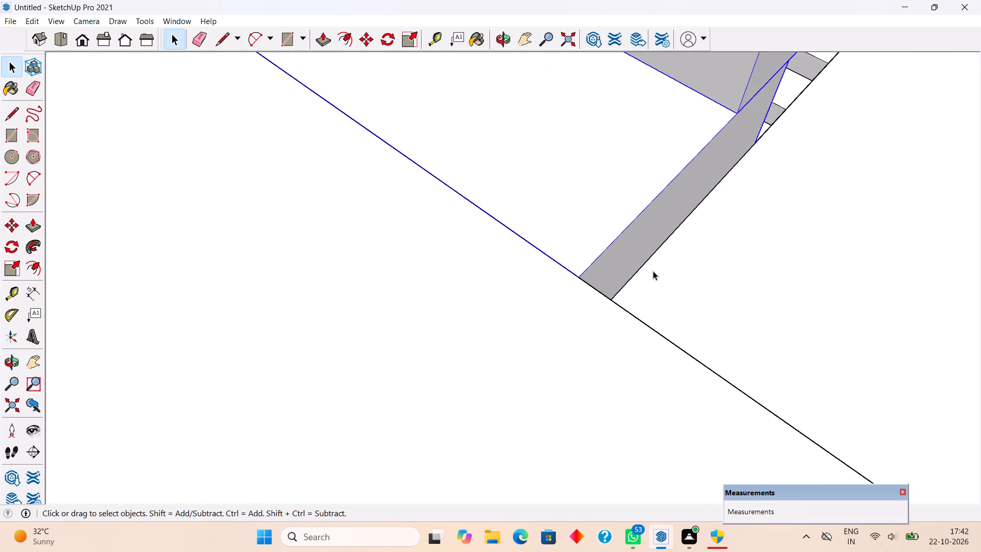
{"action": "scroll", "coordinate": [653, 271], "scroll_direction": "up", "scroll_amount": 2}
{"action": "key", "text": "m"}
{"action": "left_click", "coordinate": [556, 276]}
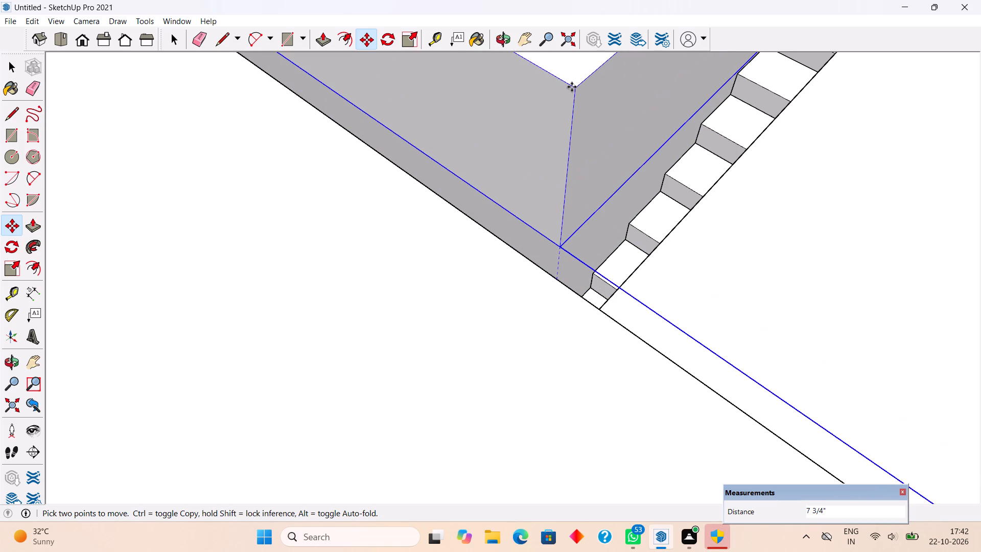
{"action": "left_click", "coordinate": [572, 87]}
Shift the upper staircase 1 15/16" so its lowest step's bottom corner meets the walkway slab's edge.
{"action": "scroll", "coordinate": [567, 247], "scroll_direction": "up", "scroll_amount": 4}
{"action": "scroll", "coordinate": [562, 251], "scroll_direction": "down", "scroll_amount": 7}
{"action": "left_click", "coordinate": [553, 329]}
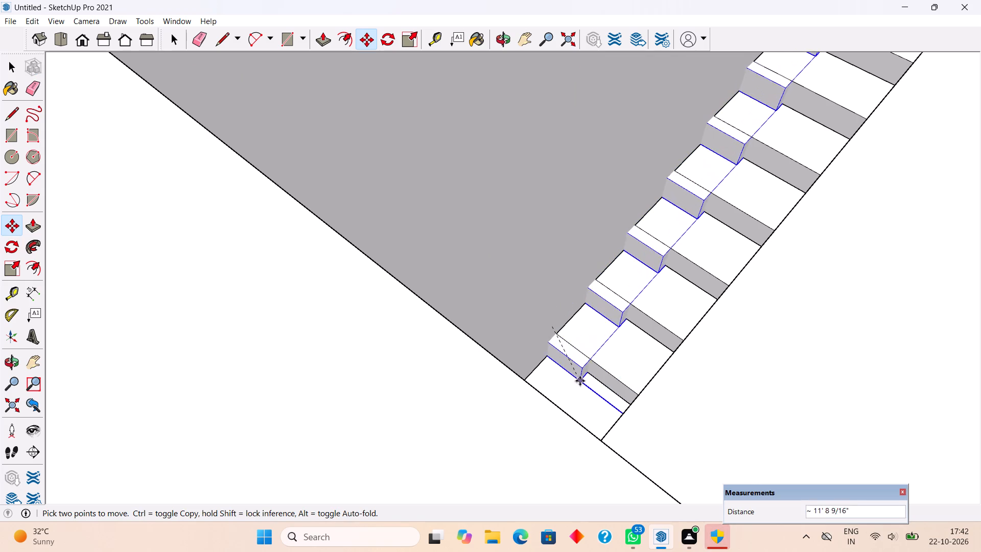
{"action": "left_click", "coordinate": [601, 443]}
Shift the upper staircase sideways about 13/16" until its bottom corner touches the staircase side wall.
{"action": "scroll", "coordinate": [599, 441], "scroll_direction": "down", "scroll_amount": 5}
{"action": "scroll", "coordinate": [592, 440], "scroll_direction": "down", "scroll_amount": 17}
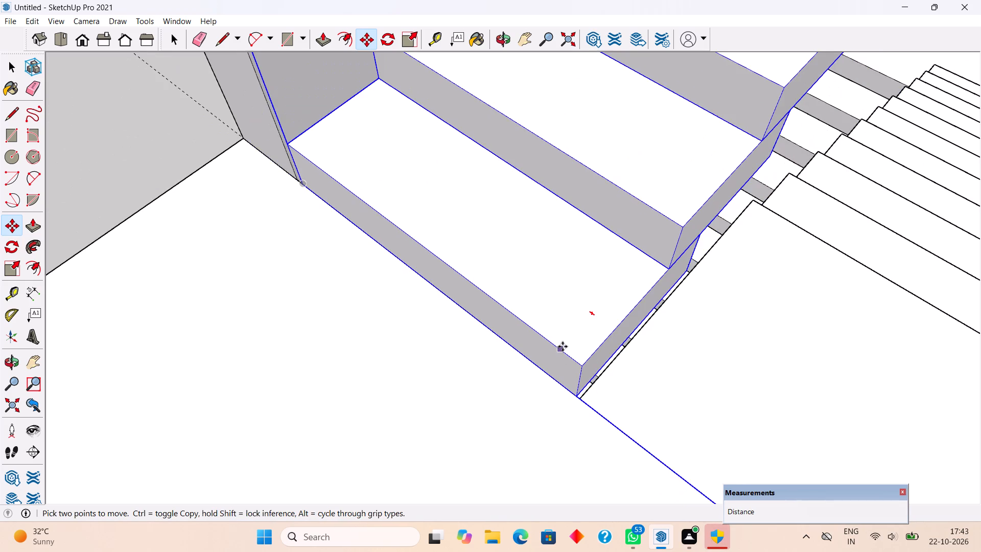
{"action": "scroll", "coordinate": [563, 347], "scroll_direction": "down", "scroll_amount": 11}
{"action": "middle_click_drag", "start_coordinate": [434, 359], "coordinate": [617, 312]}
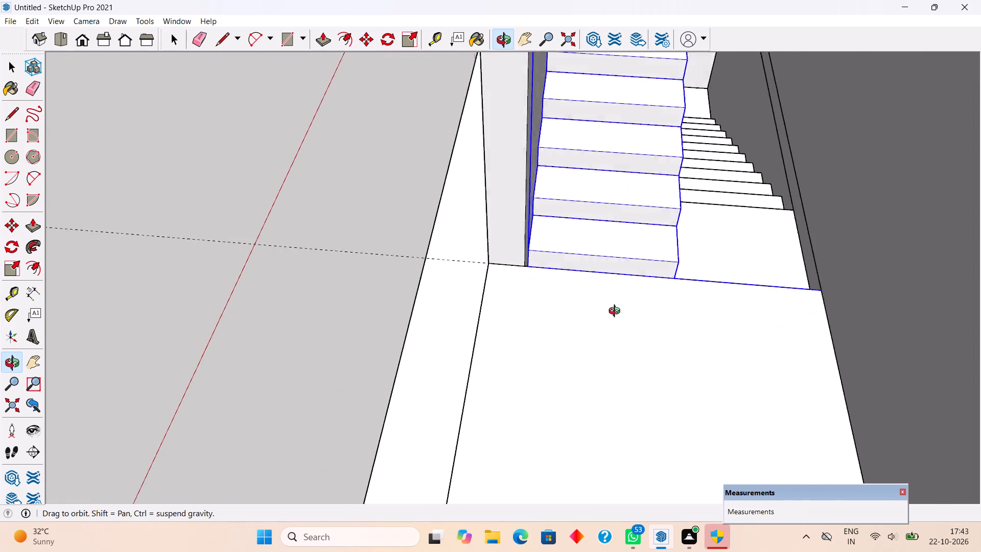
{"action": "middle_click_drag", "start_coordinate": [617, 312], "coordinate": [592, 256]}
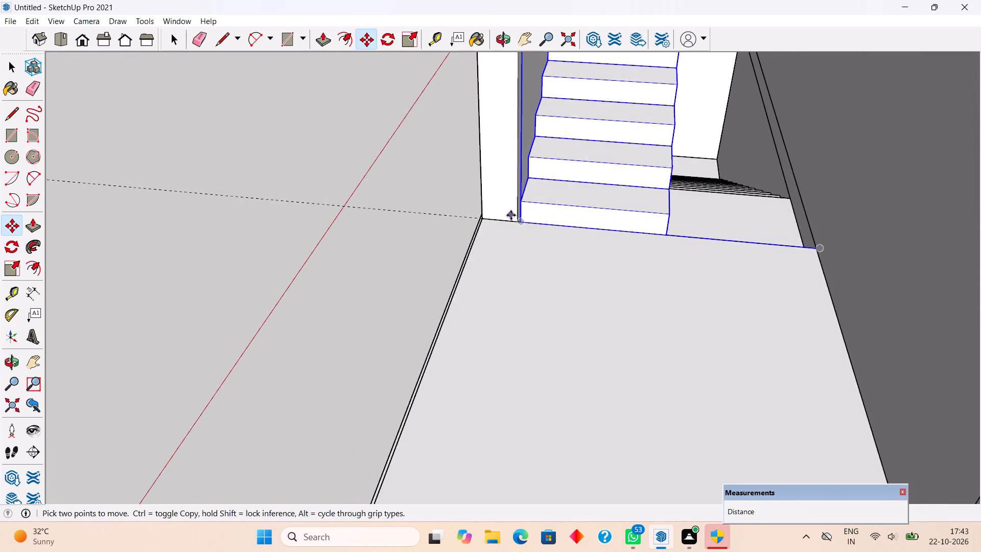
{"action": "scroll", "coordinate": [511, 215], "scroll_direction": "up", "scroll_amount": 20}
{"action": "scroll", "coordinate": [511, 215], "scroll_direction": "up", "scroll_amount": 8}
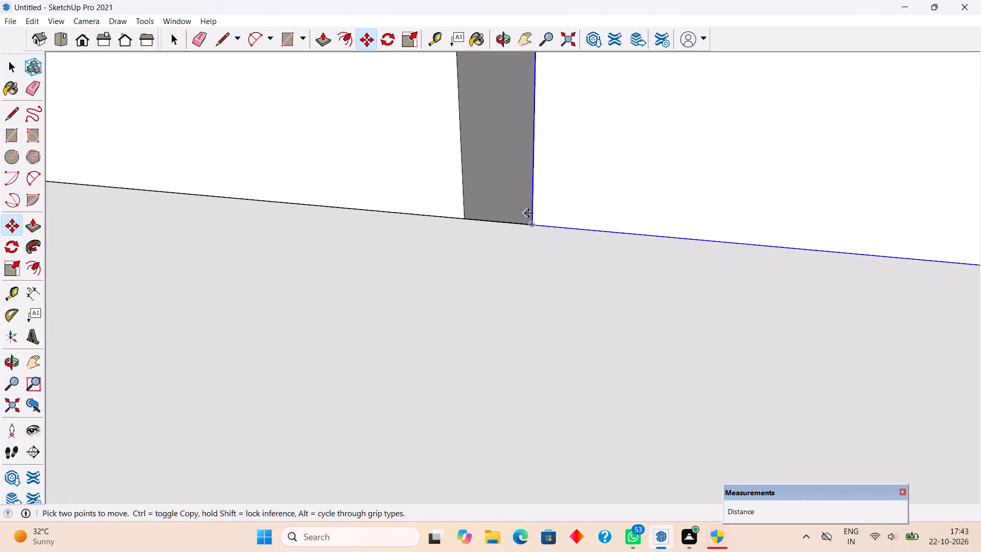
{"action": "left_click", "coordinate": [532, 224]}
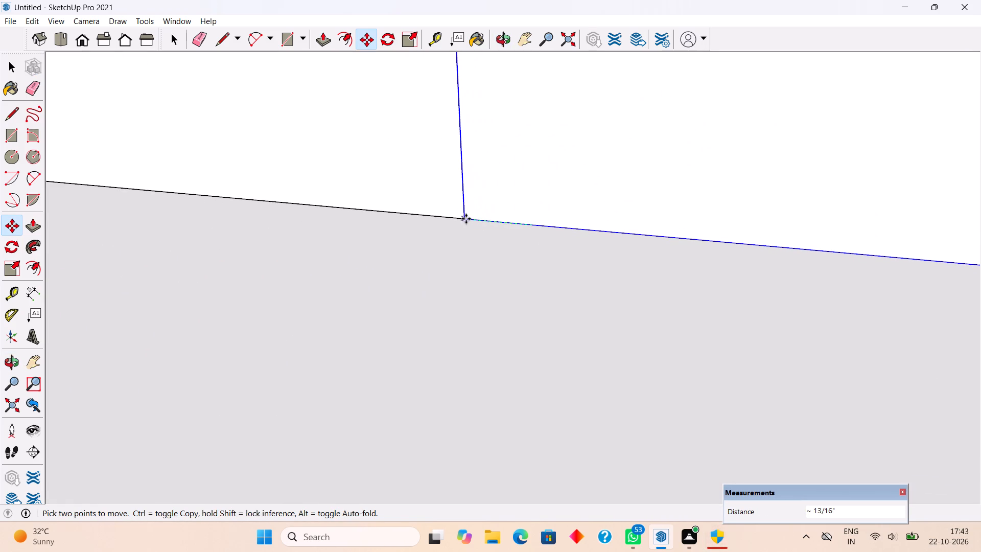
{"action": "left_click", "coordinate": [466, 219]}
Examine how the upper staircase meets the walkway slab and side wall, from the front, below and above.
{"action": "scroll", "coordinate": [464, 220], "scroll_direction": "down", "scroll_amount": 20}
{"action": "scroll", "coordinate": [464, 220], "scroll_direction": "down", "scroll_amount": 5}
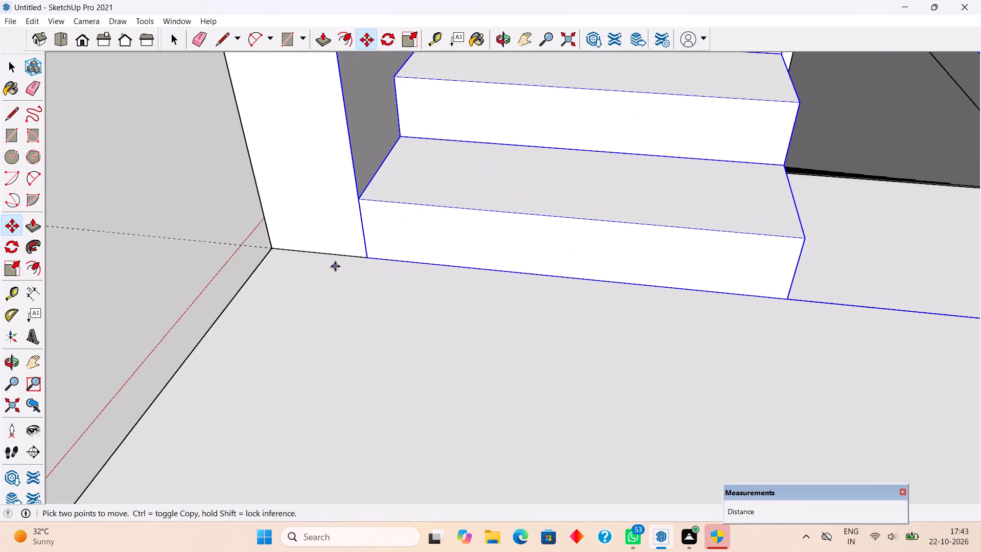
{"action": "scroll", "coordinate": [335, 266], "scroll_direction": "down", "scroll_amount": 2}
{"action": "middle_click_drag", "start_coordinate": [530, 264], "coordinate": [329, 309]}
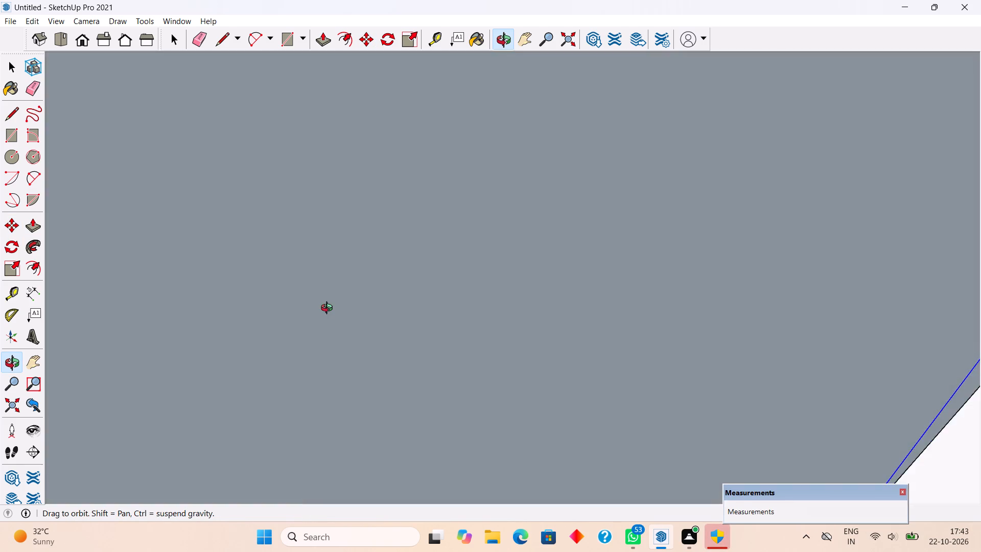
{"action": "middle_click_drag", "start_coordinate": [329, 309], "coordinate": [429, 310]}
{"action": "scroll", "coordinate": [654, 304], "scroll_direction": "up", "scroll_amount": 5}
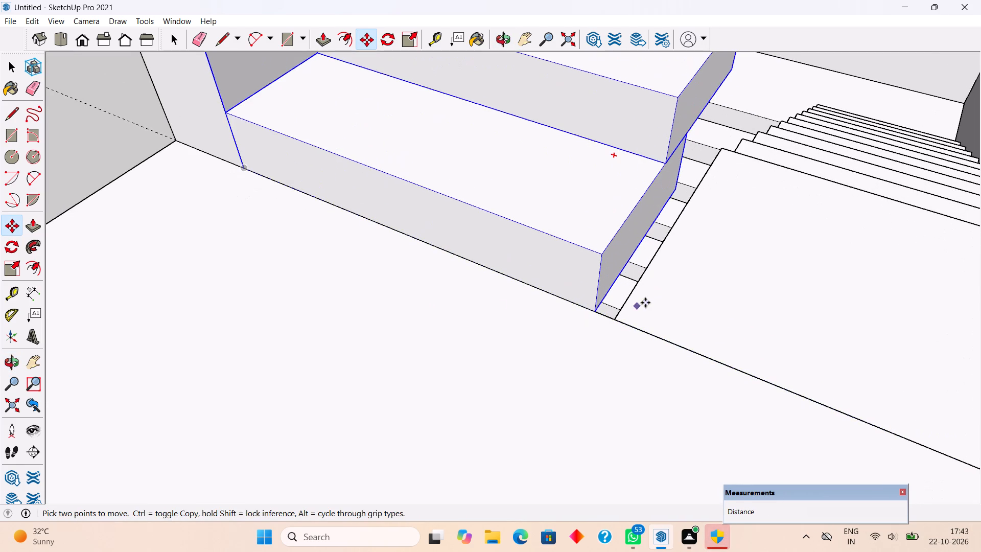
{"action": "middle_click_drag", "start_coordinate": [634, 327], "coordinate": [600, 287]}
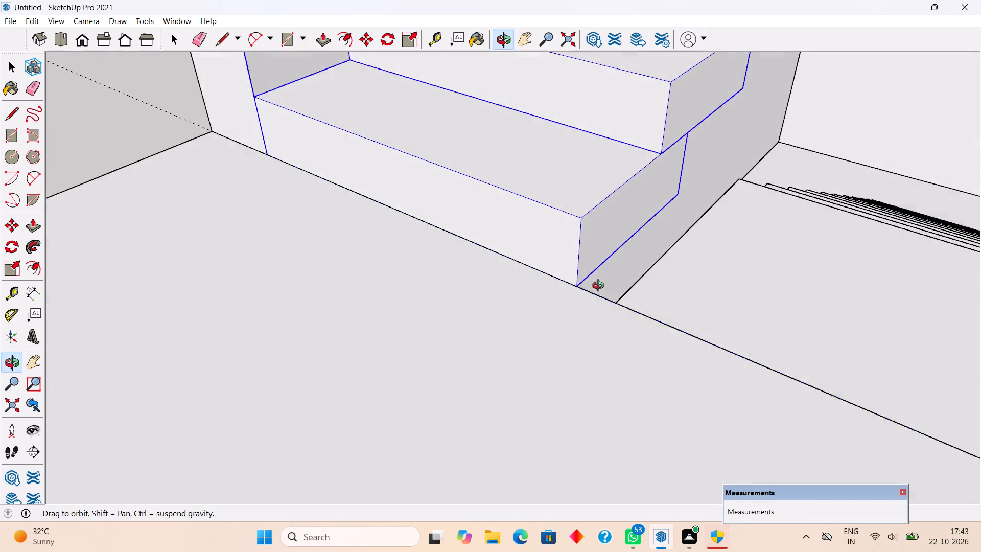
{"action": "middle_click_drag", "start_coordinate": [600, 287], "coordinate": [599, 291]}
{"action": "scroll", "coordinate": [597, 304], "scroll_direction": "down", "scroll_amount": 8}
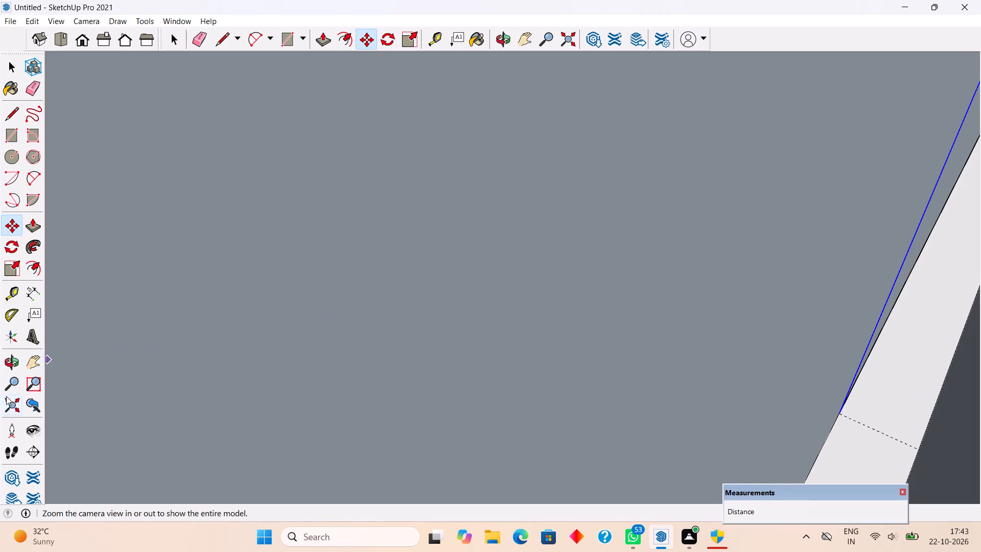
{"action": "left_click", "coordinate": [7, 404]}
{"action": "middle_click_drag", "start_coordinate": [452, 270], "coordinate": [730, 213]}
{"action": "middle_click_drag", "start_coordinate": [249, 333], "coordinate": [249, 312]}
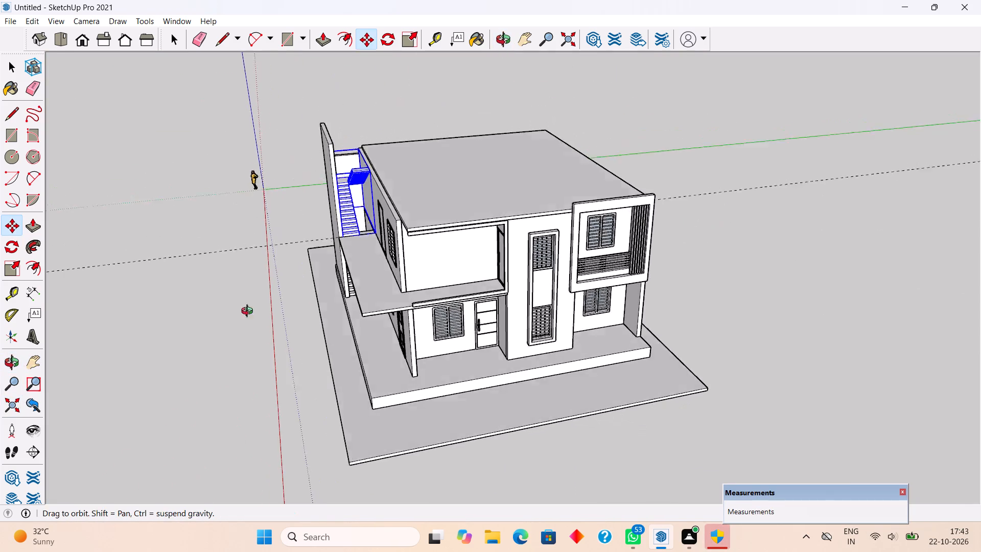
{"action": "middle_click_drag", "start_coordinate": [249, 312], "coordinate": [274, 182]}
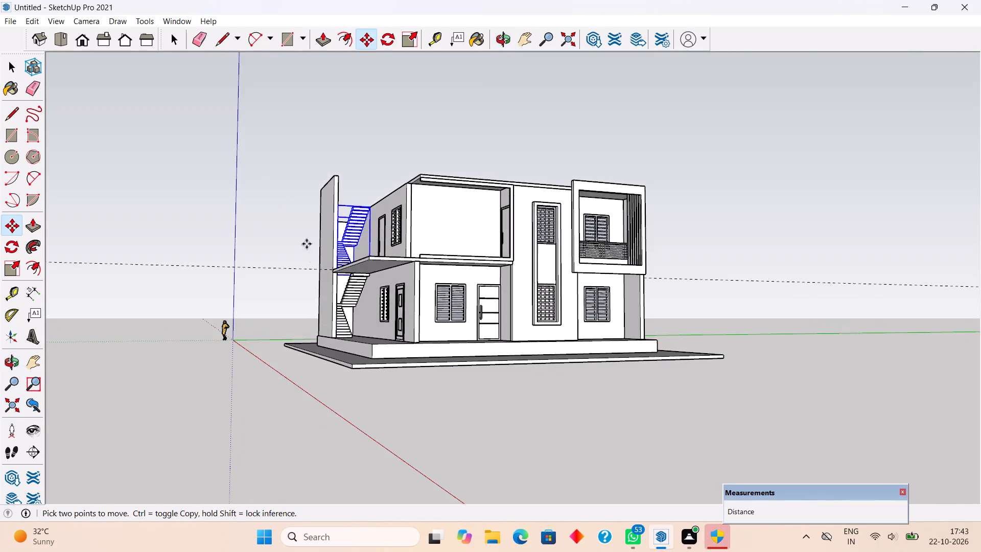
{"action": "scroll", "coordinate": [311, 261], "scroll_direction": "up", "scroll_amount": 16}
{"action": "middle_click_drag", "start_coordinate": [472, 245], "coordinate": [500, 267]}
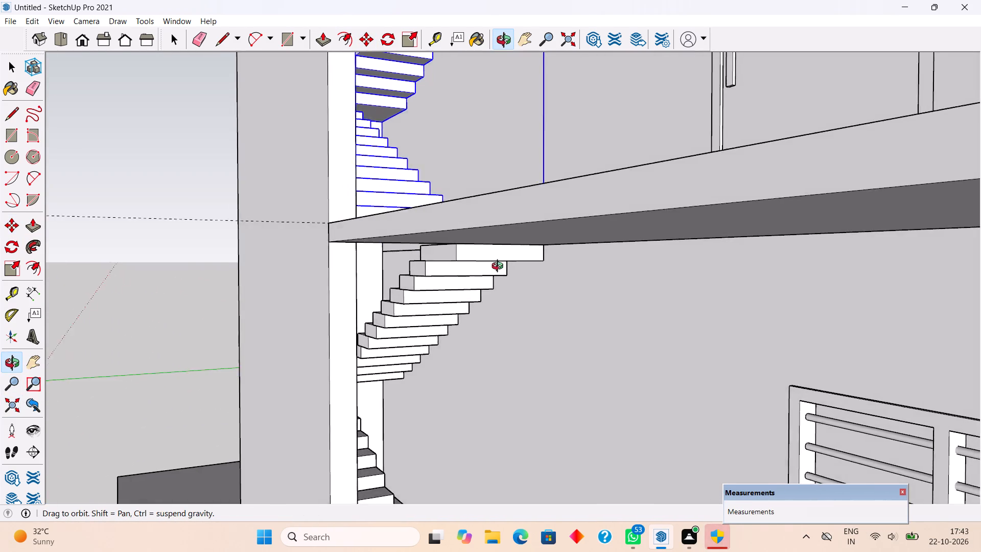
{"action": "middle_click_drag", "start_coordinate": [500, 267], "coordinate": [533, 458]}
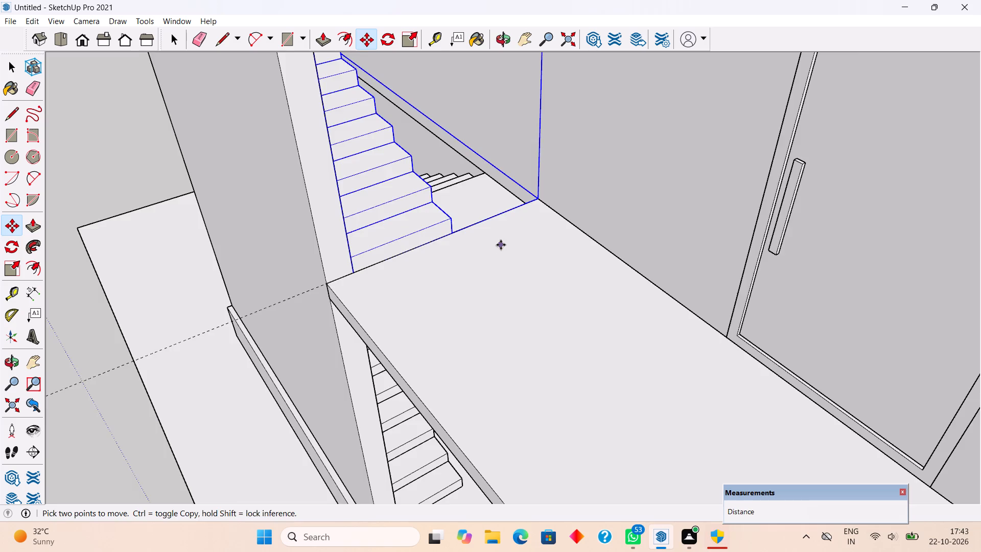
{"action": "middle_click_drag", "start_coordinate": [501, 245], "coordinate": [603, 407]}
{"action": "scroll", "coordinate": [256, 254], "scroll_direction": "down", "scroll_amount": 5}
{"action": "middle_click_drag", "start_coordinate": [221, 338], "coordinate": [592, 260]}
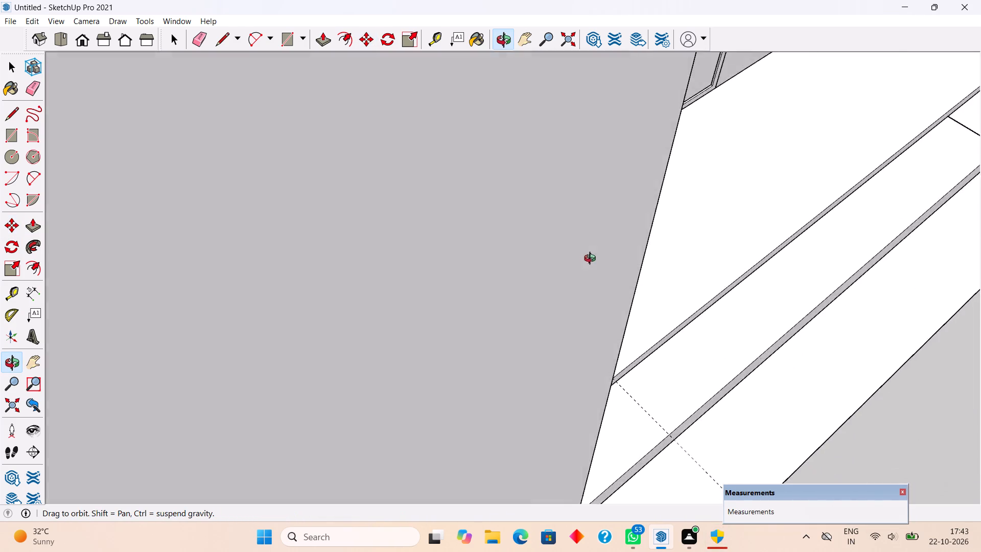
{"action": "middle_click_drag", "start_coordinate": [592, 260], "coordinate": [616, 383]}
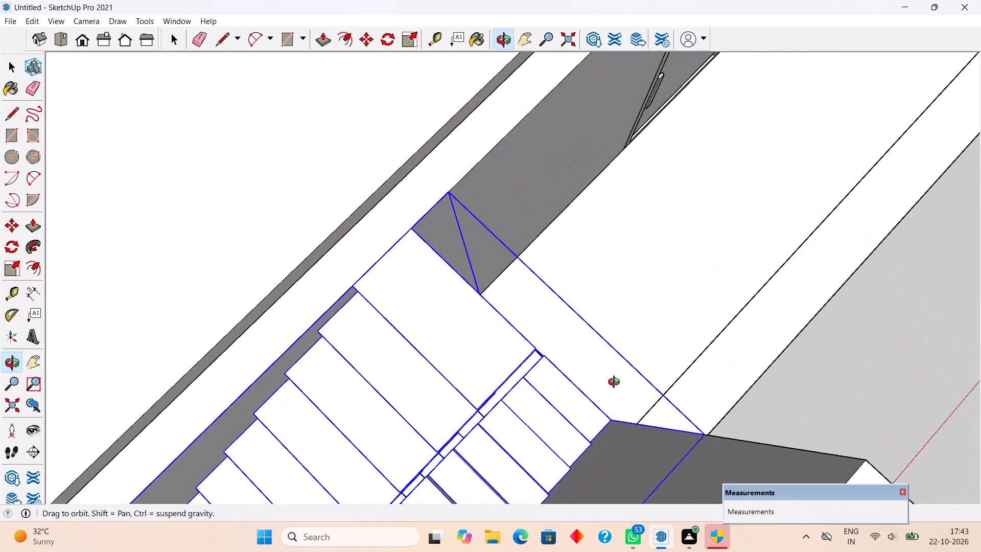
{"action": "middle_click_drag", "start_coordinate": [616, 383], "coordinate": [27, 184]}
{"action": "scroll", "coordinate": [463, 175], "scroll_direction": "up", "scroll_amount": 5}
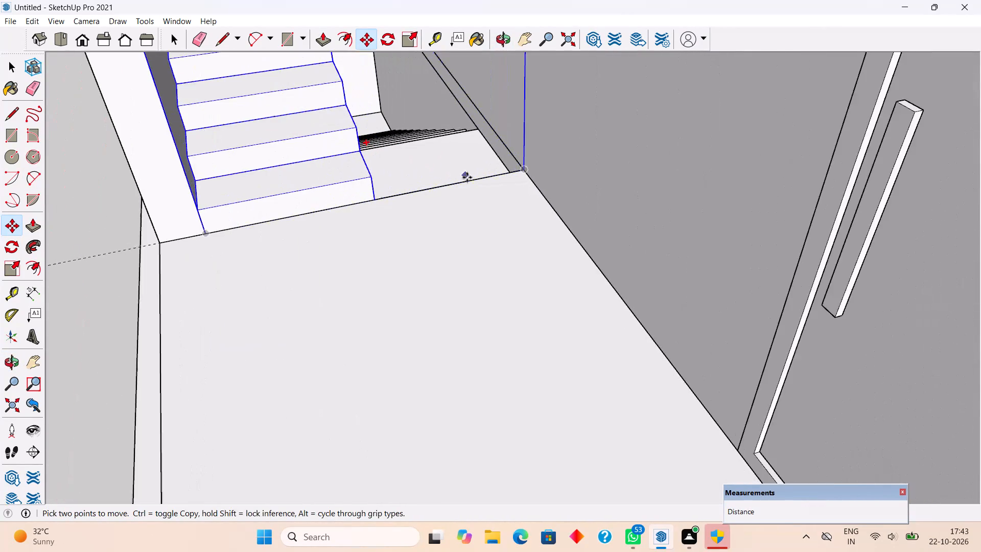
{"action": "scroll", "coordinate": [467, 177], "scroll_direction": "up", "scroll_amount": 5}
{"action": "middle_click_drag", "start_coordinate": [440, 148], "coordinate": [491, 475]}
{"action": "middle_click_drag", "start_coordinate": [399, 126], "coordinate": [414, 269]}
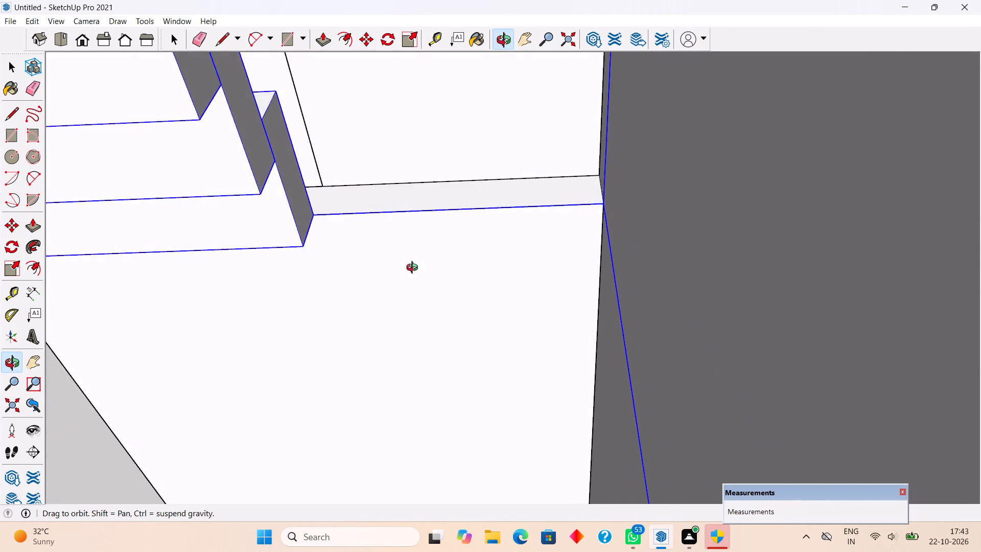
{"action": "middle_click_drag", "start_coordinate": [414, 269], "coordinate": [381, 33]}
{"action": "scroll", "coordinate": [449, 185], "scroll_direction": "down", "scroll_amount": 4}
{"action": "scroll", "coordinate": [450, 189], "scroll_direction": "up", "scroll_amount": 1}
{"action": "scroll", "coordinate": [450, 190], "scroll_direction": "down", "scroll_amount": 3}
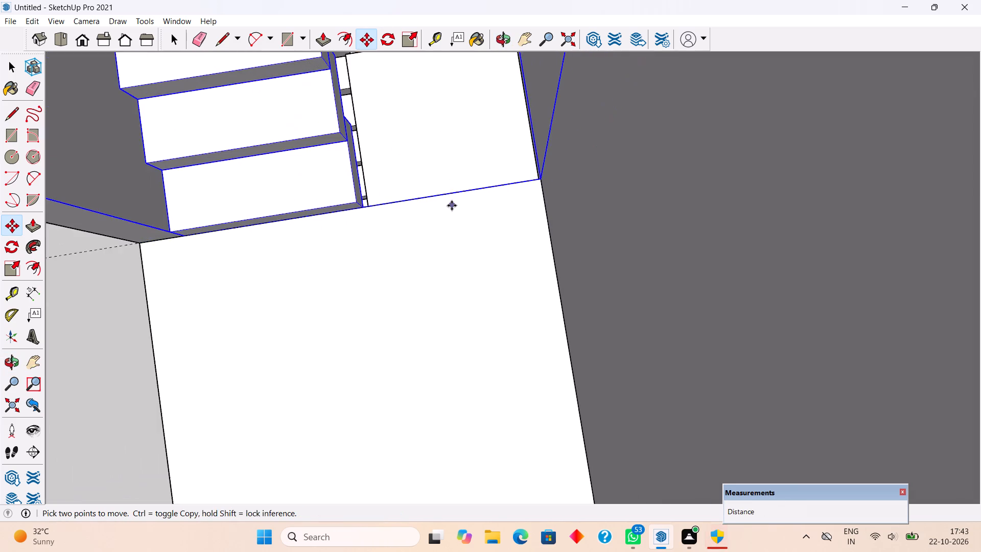
Examine the upper staircase, walkway slab and roof edge along the side wall, from the front, below and above.
{"action": "scroll", "coordinate": [452, 205], "scroll_direction": "down", "scroll_amount": 4}
{"action": "key", "text": "space"}
{"action": "scroll", "coordinate": [452, 206], "scroll_direction": "down", "scroll_amount": 7}
{"action": "left_click", "coordinate": [248, 312]}
{"action": "middle_click_drag", "start_coordinate": [426, 268], "coordinate": [411, 103]}
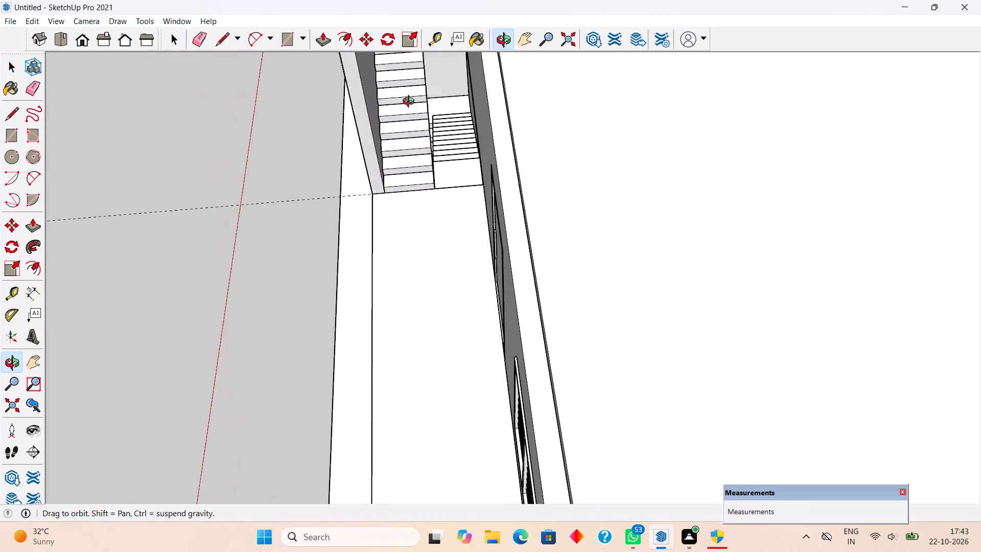
{"action": "middle_click_drag", "start_coordinate": [411, 103], "coordinate": [411, 99]}
{"action": "scroll", "coordinate": [457, 360], "scroll_direction": "down", "scroll_amount": 4}
{"action": "middle_click_drag", "start_coordinate": [433, 347], "coordinate": [464, 162]}
{"action": "middle_click_drag", "start_coordinate": [435, 305], "coordinate": [416, 102]}
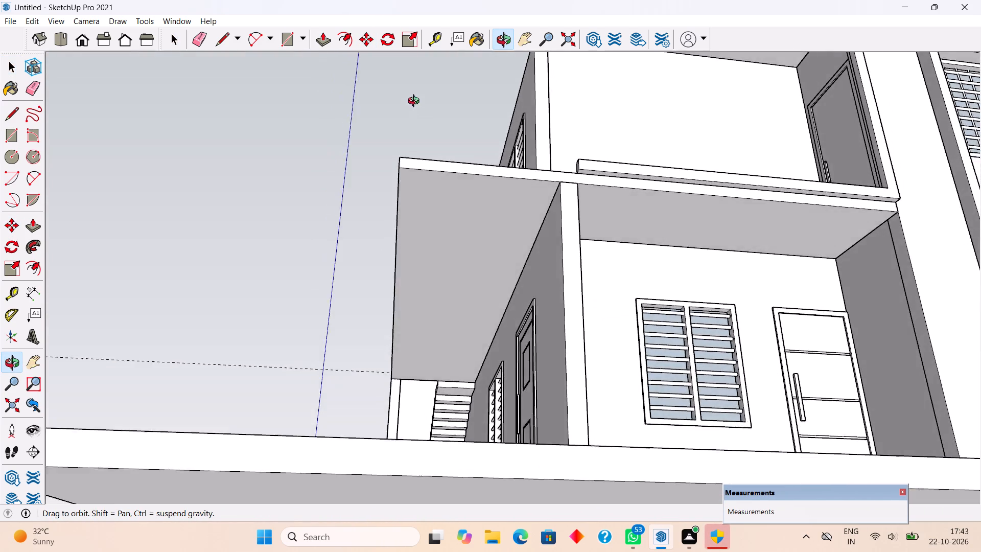
{"action": "middle_click_drag", "start_coordinate": [416, 102], "coordinate": [463, 220]}
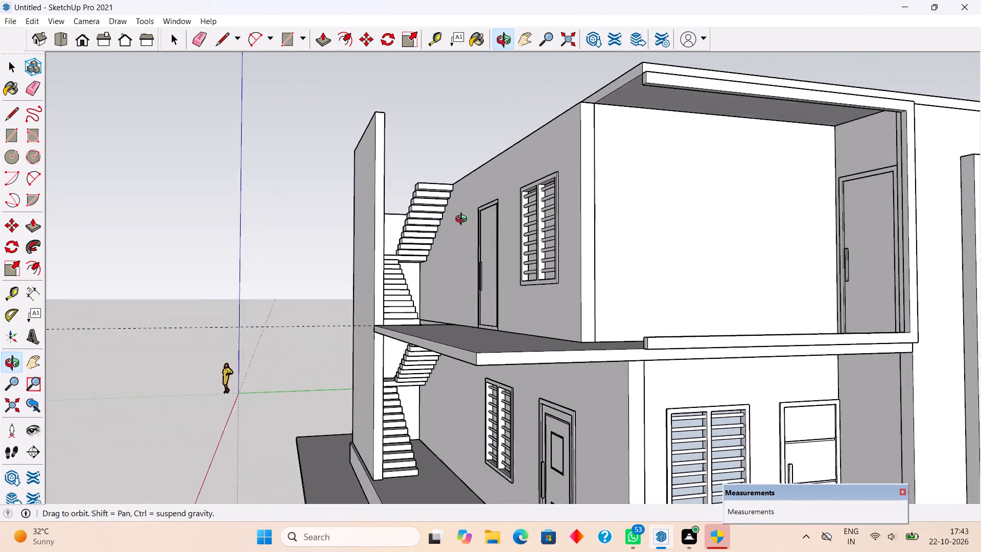
{"action": "middle_click_drag", "start_coordinate": [463, 220], "coordinate": [621, 324]}
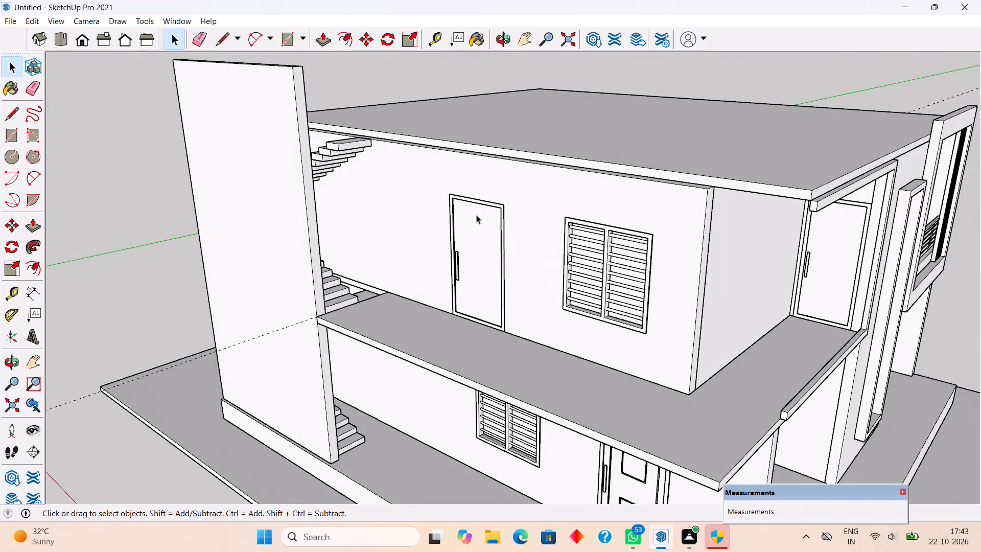
{"action": "scroll", "coordinate": [404, 179], "scroll_direction": "up", "scroll_amount": 4}
{"action": "scroll", "coordinate": [369, 127], "scroll_direction": "up", "scroll_amount": 2}
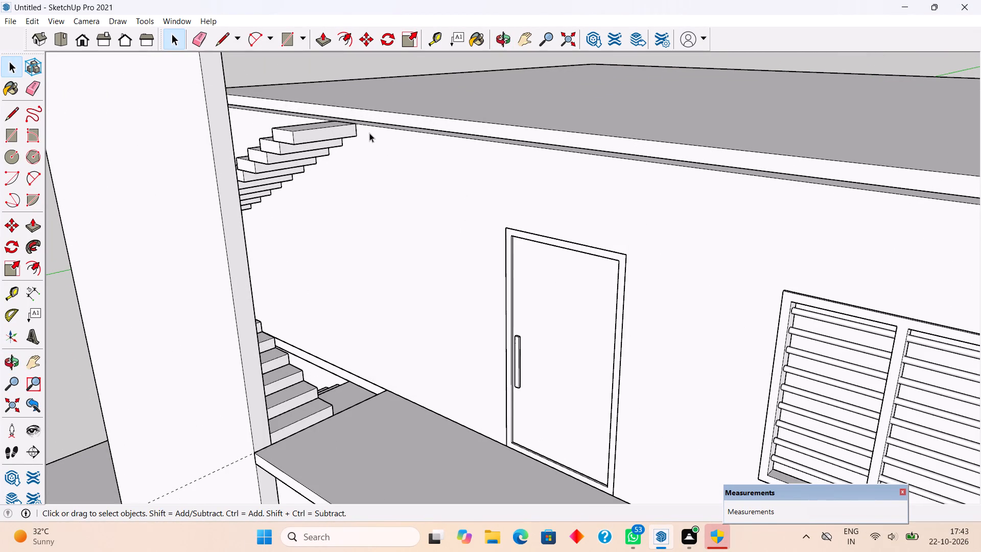
{"action": "middle_click_drag", "start_coordinate": [319, 173], "coordinate": [139, 218]}
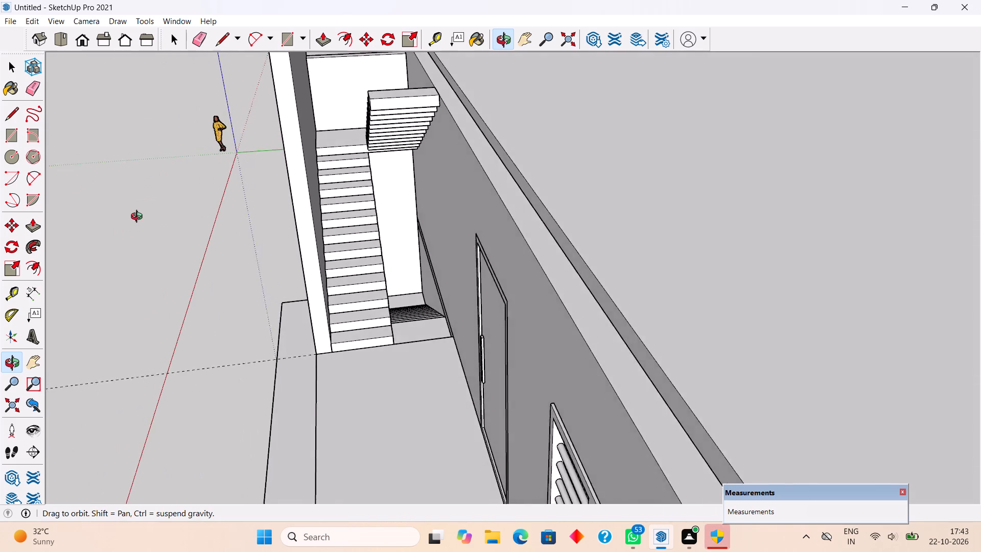
{"action": "middle_click_drag", "start_coordinate": [139, 218], "coordinate": [154, 217]}
{"action": "scroll", "coordinate": [154, 217], "scroll_direction": "down", "scroll_amount": 4}
{"action": "middle_click_drag", "start_coordinate": [304, 210], "coordinate": [402, 206]}
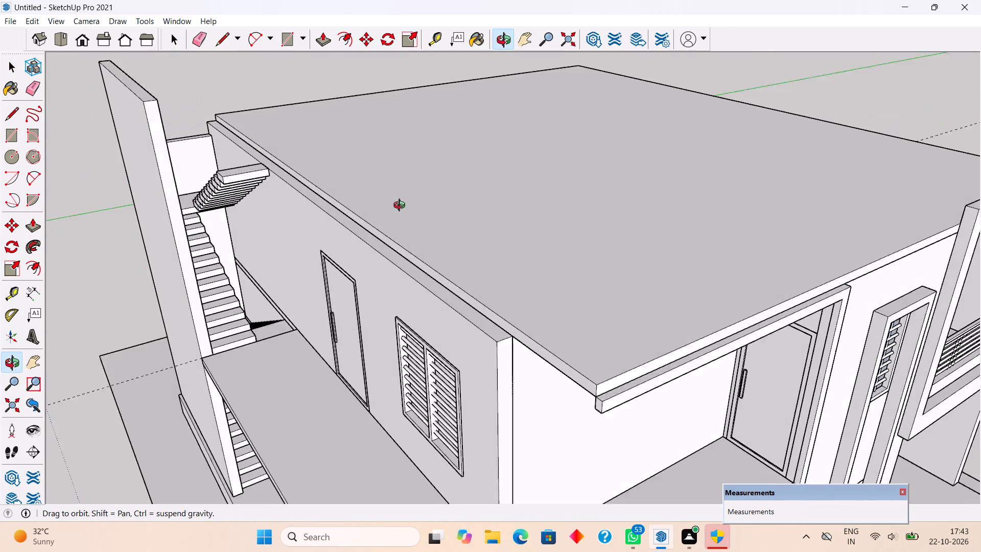
{"action": "middle_click_drag", "start_coordinate": [402, 206], "coordinate": [509, 206]}
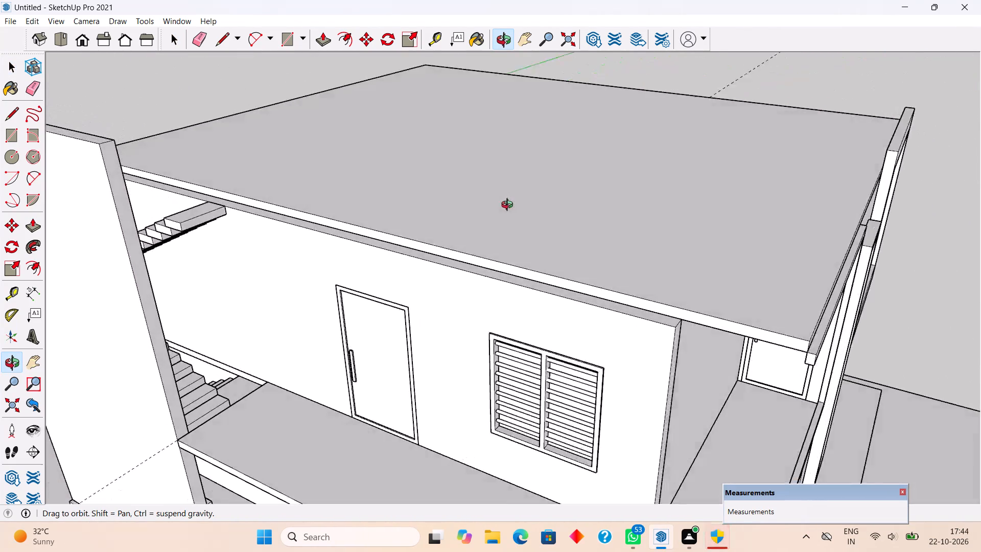
{"action": "middle_click_drag", "start_coordinate": [509, 206], "coordinate": [532, 198]}
Push/Pull the roof slab's side face out 9" to line up with the upper storey's side wall.
{"action": "scroll", "coordinate": [243, 228], "scroll_direction": "up", "scroll_amount": 5}
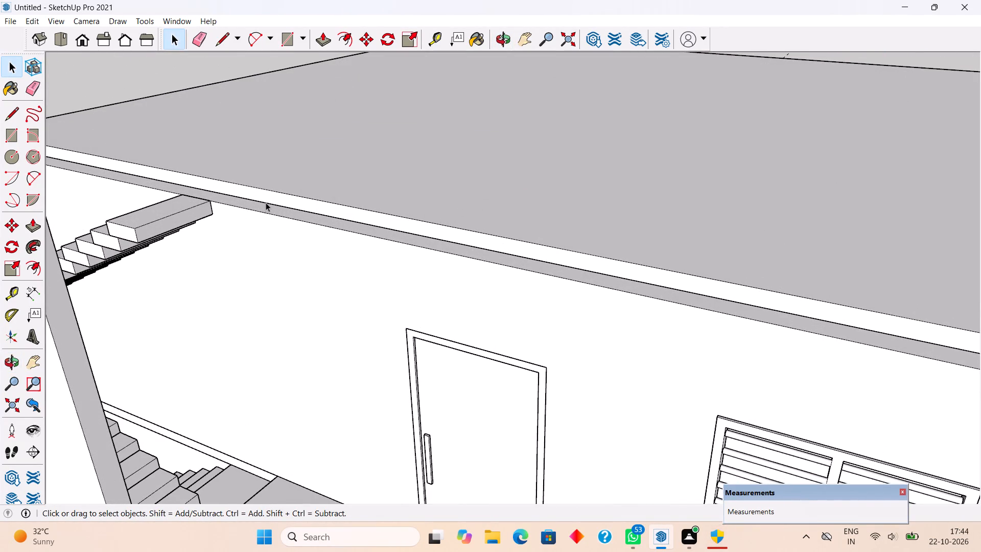
{"action": "double_click", "coordinate": [245, 187]}
{"action": "left_click", "coordinate": [245, 189]}
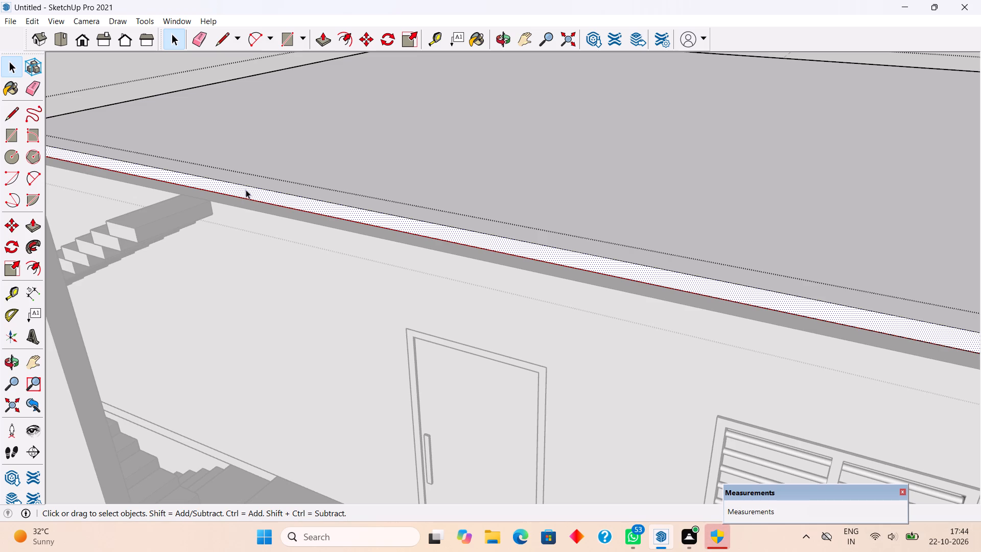
{"action": "key", "text": "p"}
{"action": "left_click", "coordinate": [246, 190]}
{"action": "left_click", "coordinate": [259, 222]}
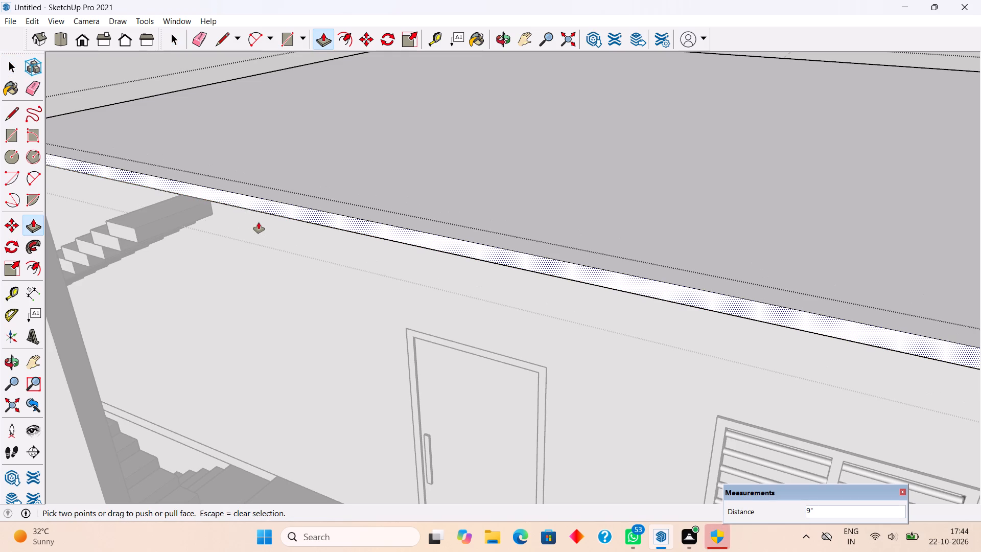
{"action": "key", "text": "space"}
{"action": "scroll", "coordinate": [259, 222], "scroll_direction": "down", "scroll_amount": 16}
{"action": "left_click", "coordinate": [195, 128]}
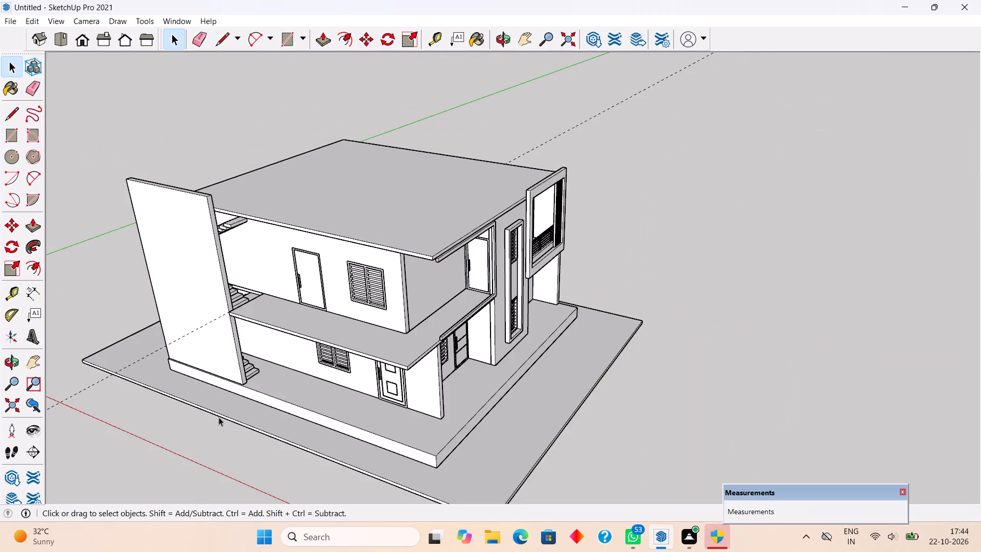
Split the roof slab's side face with a 6" line up from the top step's corner of the upper staircase.
{"action": "middle_click_drag", "start_coordinate": [219, 417], "coordinate": [336, 326]}
{"action": "scroll", "coordinate": [290, 220], "scroll_direction": "up", "scroll_amount": 18}
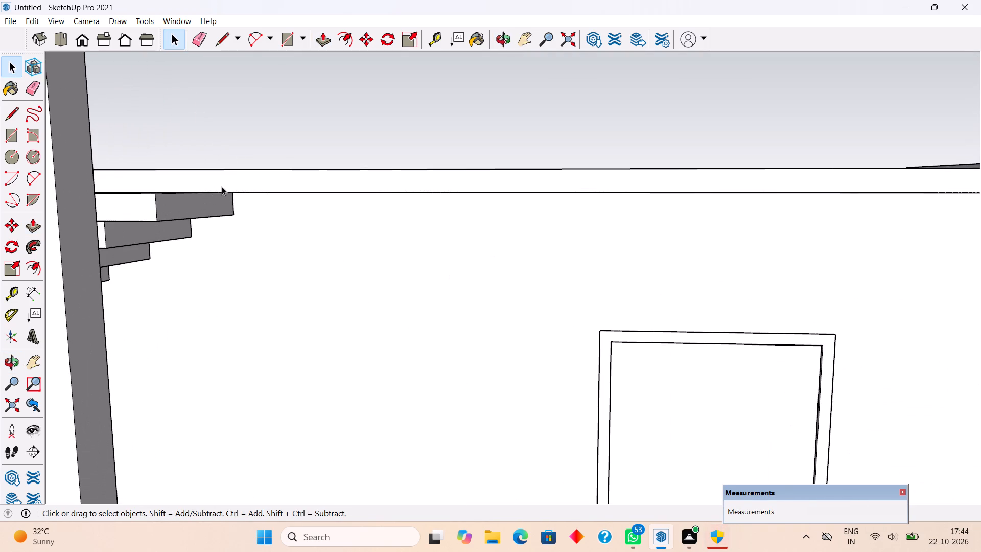
{"action": "middle_click_drag", "start_coordinate": [222, 188], "coordinate": [236, 242]}
{"action": "scroll", "coordinate": [226, 193], "scroll_direction": "up", "scroll_amount": 5}
{"action": "triple_click", "coordinate": [222, 178]}
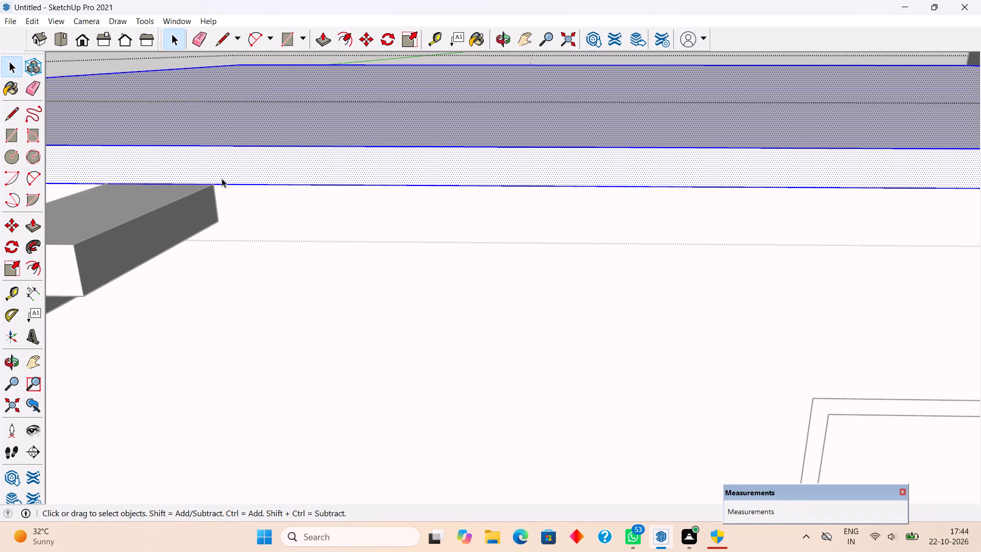
{"action": "key", "text": "l"}
{"action": "left_click", "coordinate": [216, 185]}
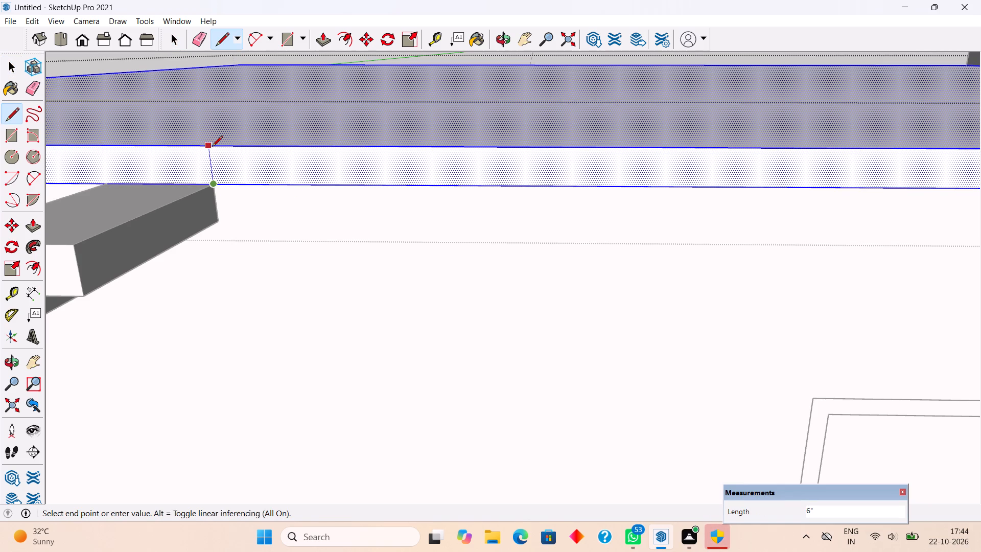
{"action": "left_click", "coordinate": [212, 147]}
Extend the roof slab 6' 9" over the walkway, from the split line forward, to the staircase side wall's outer edge.
{"action": "key", "text": "p"}
{"action": "left_click", "coordinate": [220, 165]}
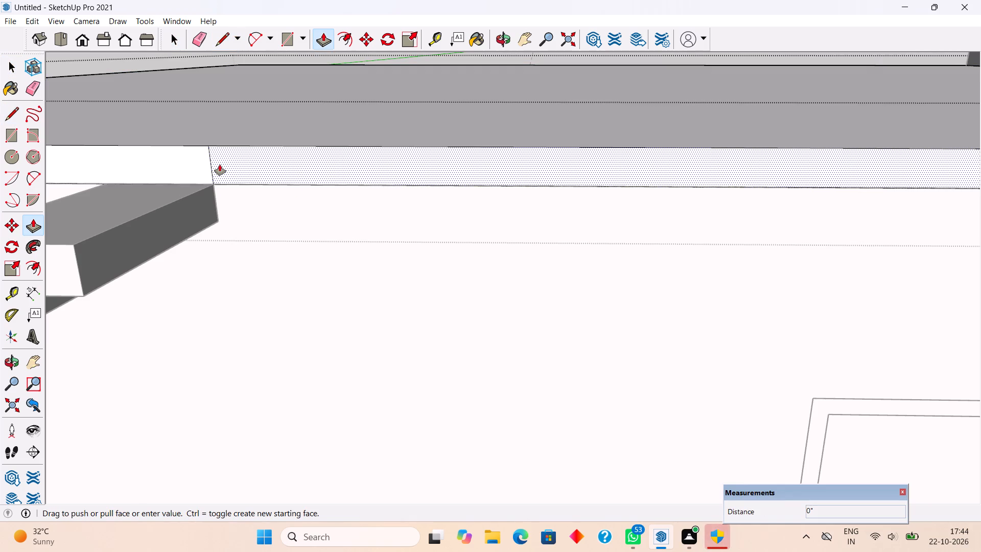
{"action": "scroll", "coordinate": [224, 173], "scroll_direction": "down", "scroll_amount": 14}
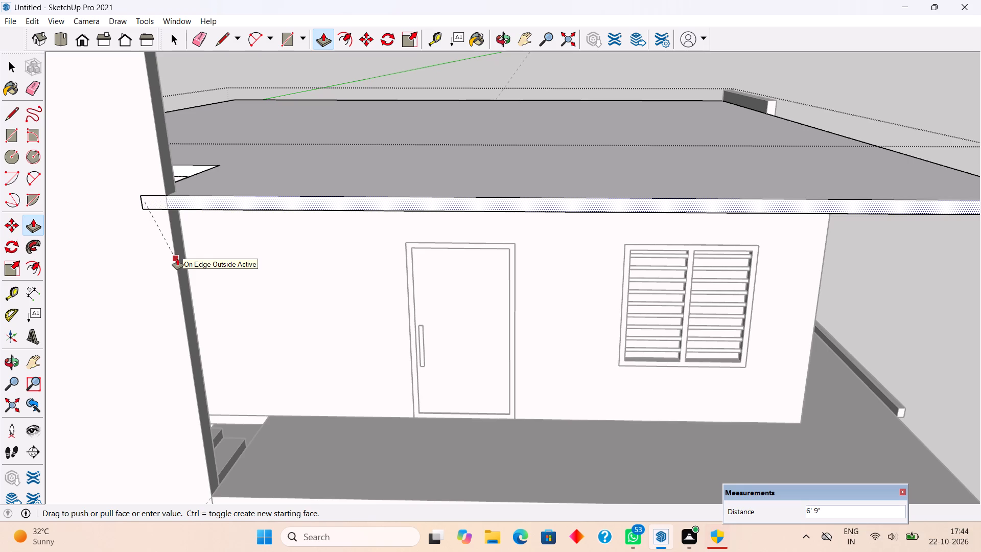
{"action": "left_click", "coordinate": [177, 259]}
{"action": "scroll", "coordinate": [276, 217], "scroll_direction": "down", "scroll_amount": 5}
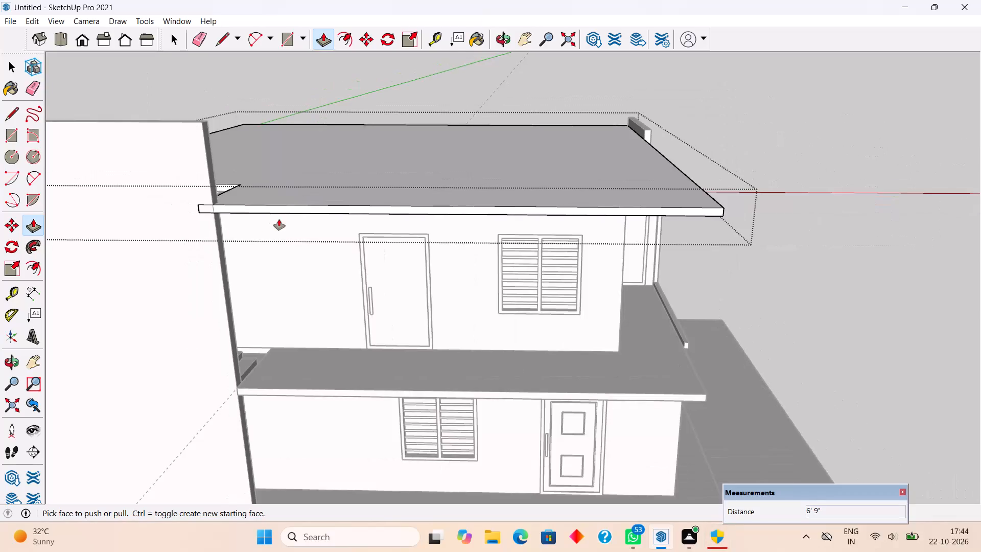
{"action": "scroll", "coordinate": [279, 219], "scroll_direction": "down", "scroll_amount": 5}
{"action": "middle_click_drag", "start_coordinate": [336, 319], "coordinate": [408, 296]}
{"action": "scroll", "coordinate": [254, 212], "scroll_direction": "up", "scroll_amount": 3}
{"action": "key", "text": "space"}
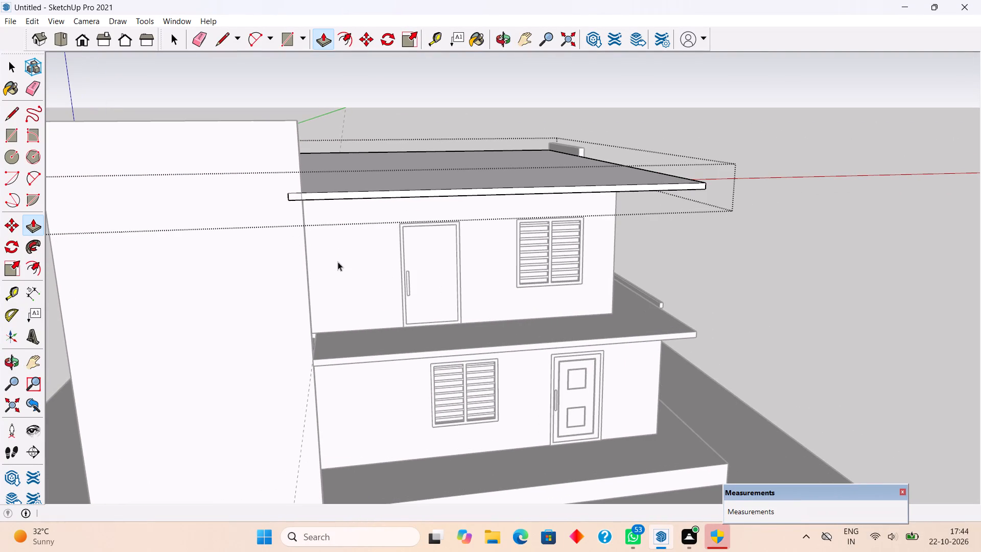
{"action": "left_click", "coordinate": [613, 124]}
Push the extended roof slab's side face back 9" to the staircase side wall's inner edge.
{"action": "scroll", "coordinate": [218, 320], "scroll_direction": "up", "scroll_amount": 3}
{"action": "middle_click_drag", "start_coordinate": [302, 305], "coordinate": [308, 363]}
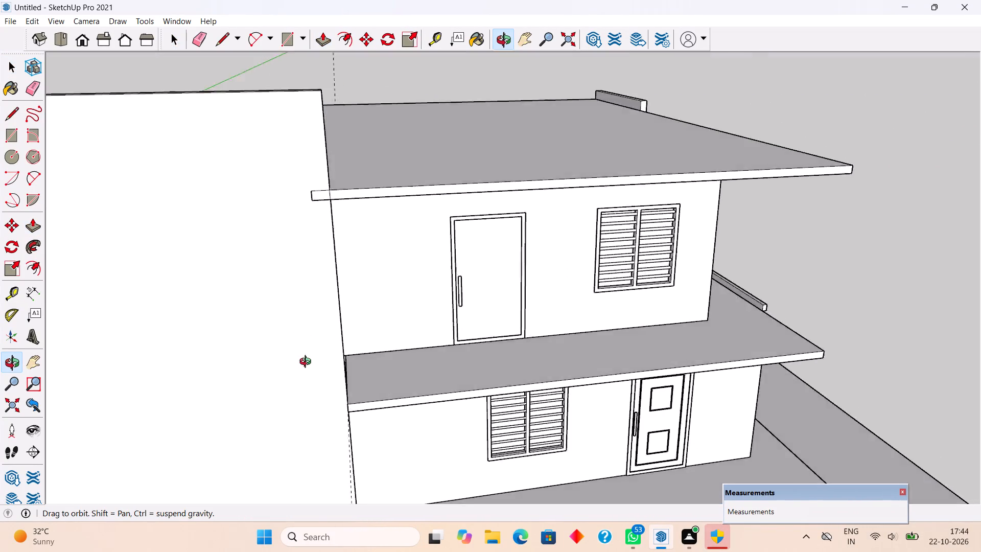
{"action": "middle_click_drag", "start_coordinate": [308, 363], "coordinate": [481, 427]}
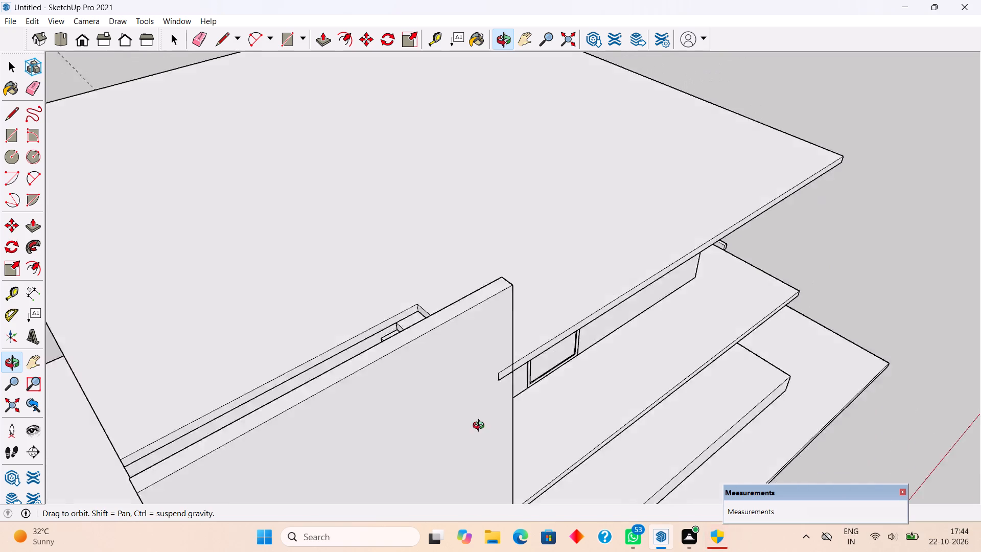
{"action": "middle_click_drag", "start_coordinate": [481, 427], "coordinate": [604, 378]}
{"action": "scroll", "coordinate": [604, 378], "scroll_direction": "up", "scroll_amount": 7}
{"action": "scroll", "coordinate": [590, 406], "scroll_direction": "down", "scroll_amount": 6}
{"action": "scroll", "coordinate": [718, 173], "scroll_direction": "up", "scroll_amount": 2}
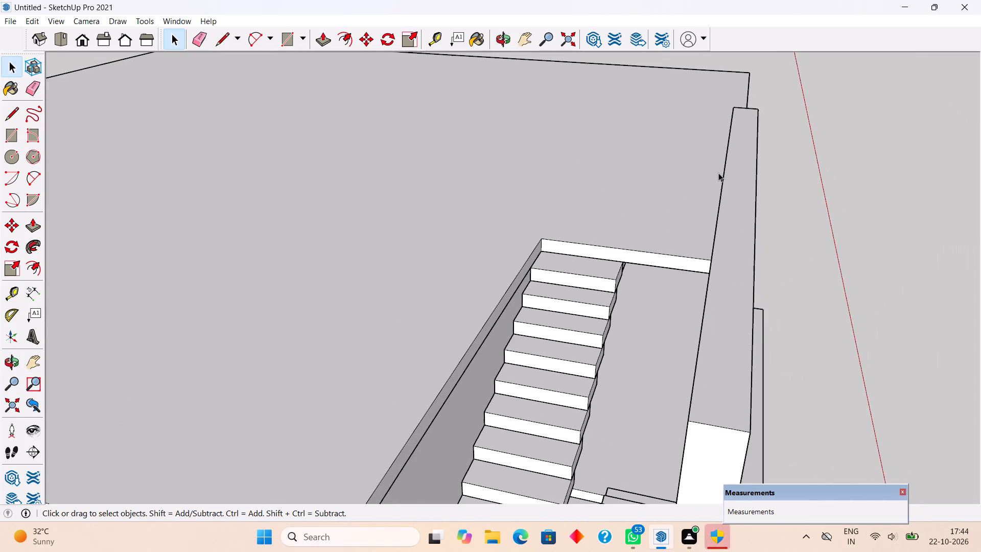
{"action": "scroll", "coordinate": [716, 253], "scroll_direction": "up", "scroll_amount": 2}
{"action": "middle_click_drag", "start_coordinate": [710, 296], "coordinate": [767, 257]}
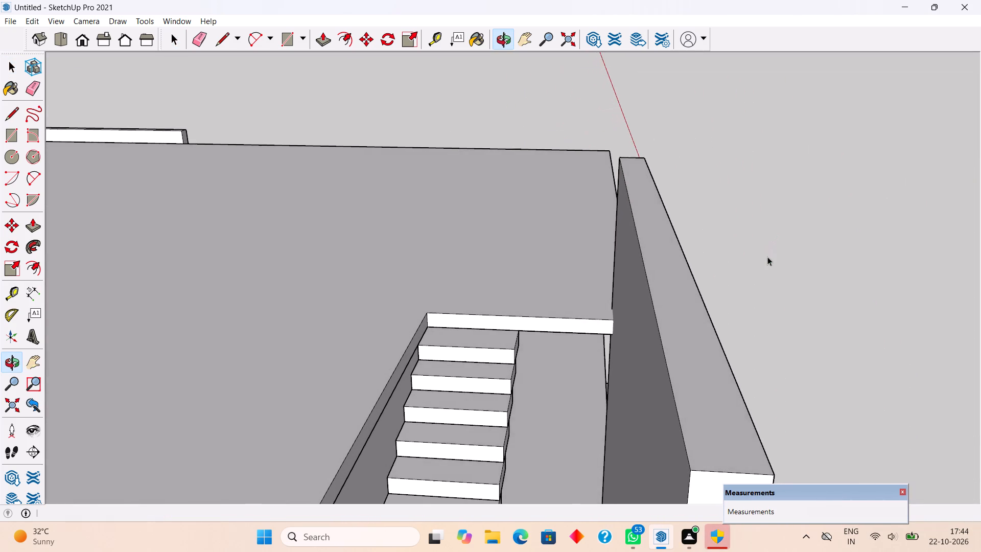
{"action": "scroll", "coordinate": [581, 325], "scroll_direction": "up", "scroll_amount": 4}
{"action": "middle_click_drag", "start_coordinate": [621, 336], "coordinate": [599, 344]}
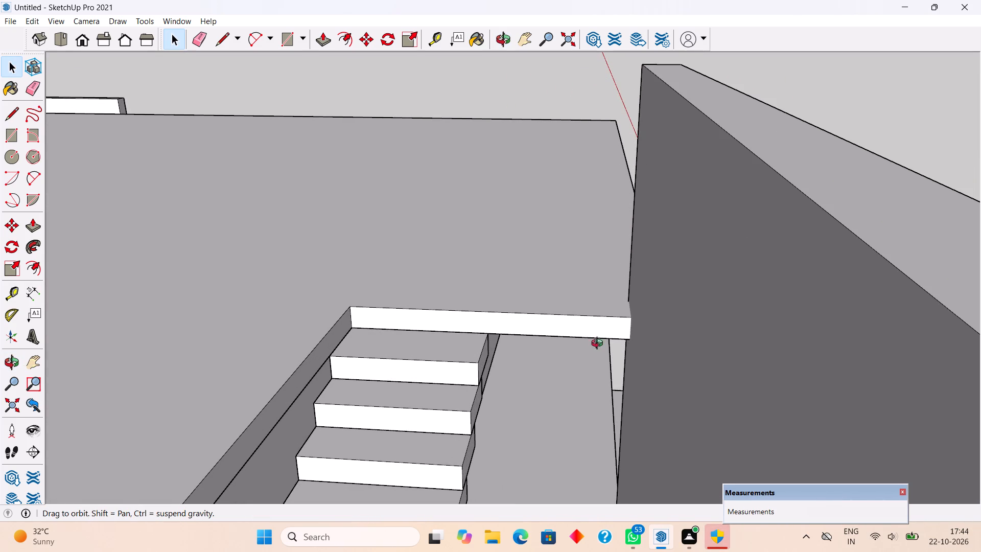
{"action": "middle_click_drag", "start_coordinate": [599, 344], "coordinate": [387, 362]}
{"action": "scroll", "coordinate": [378, 354], "scroll_direction": "up", "scroll_amount": 5}
{"action": "triple_click", "coordinate": [359, 316]}
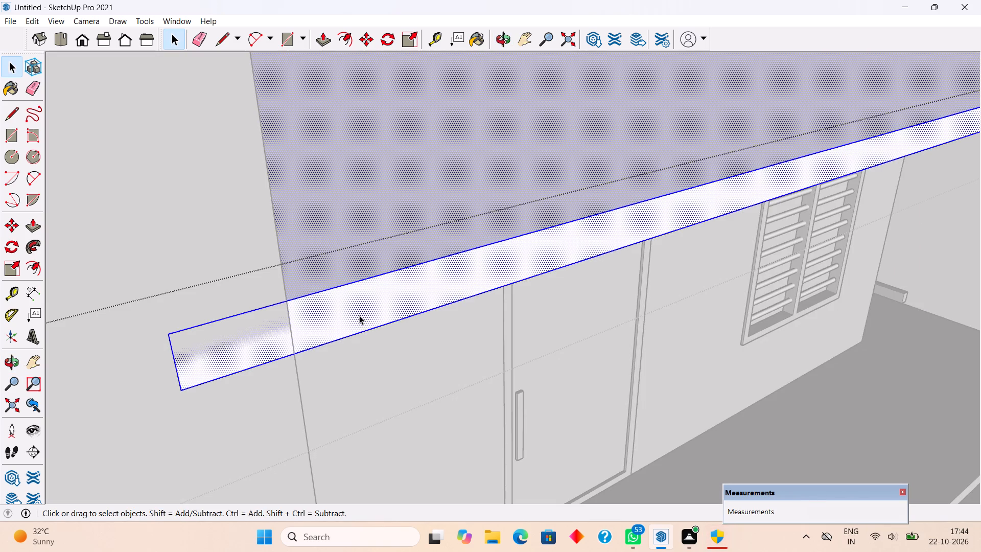
{"action": "key", "text": "p"}
{"action": "left_click", "coordinate": [359, 315]}
{"action": "middle_click_drag", "start_coordinate": [342, 298], "coordinate": [186, 323]}
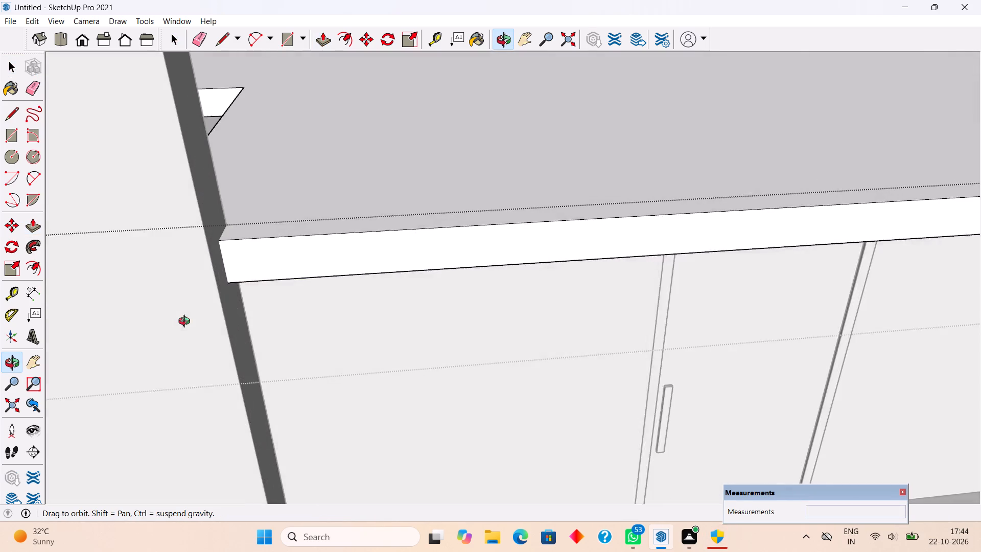
{"action": "middle_click_drag", "start_coordinate": [186, 323], "coordinate": [113, 310]}
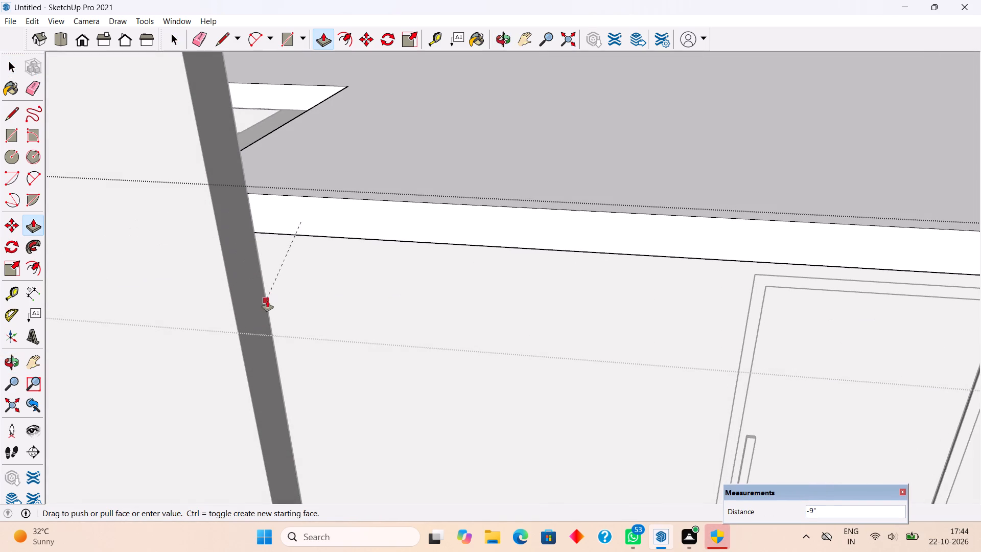
{"action": "left_click", "coordinate": [267, 301]}
{"action": "key", "text": "space"}
Draw a 6" line across the roof slab's side face where it meets the staircase side wall's front inner edge.
{"action": "triple_click", "coordinate": [290, 217]}
{"action": "scroll", "coordinate": [290, 216], "scroll_direction": "up", "scroll_amount": 5}
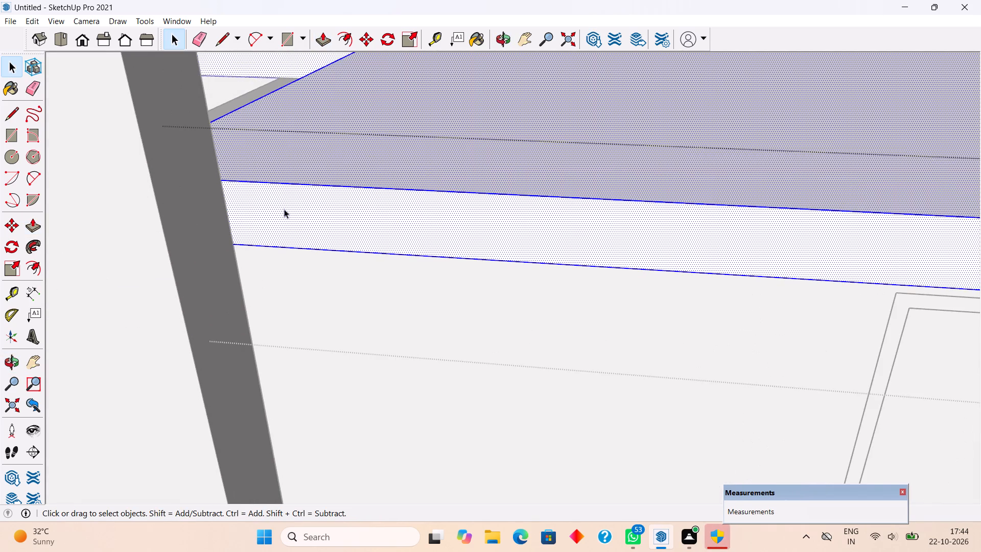
{"action": "scroll", "coordinate": [238, 211], "scroll_direction": "up", "scroll_amount": 4}
{"action": "key", "text": "l"}
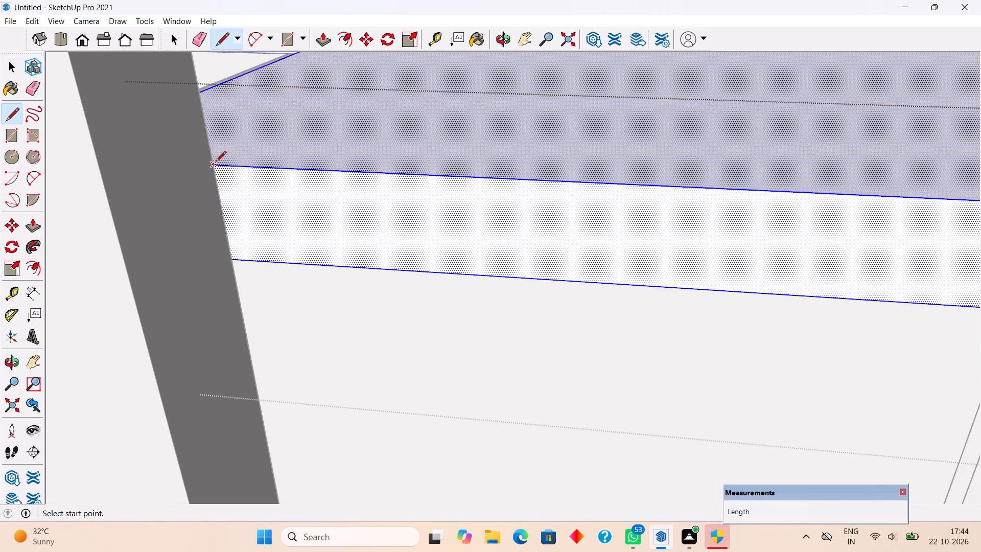
{"action": "left_click", "coordinate": [216, 163]}
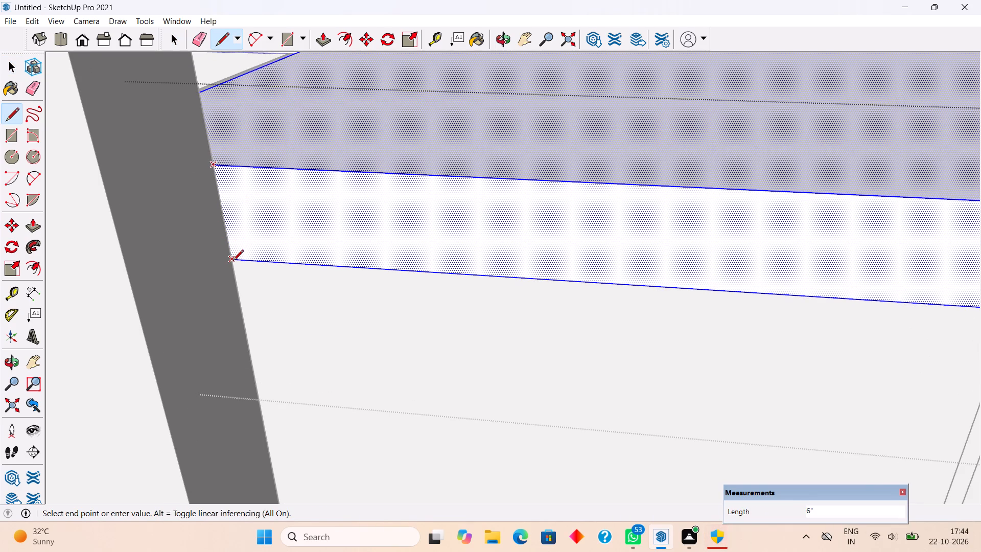
{"action": "left_click", "coordinate": [233, 261]}
Pull the roof face in front of the staircase side wall out to the wall's outer edge.
{"action": "key", "text": "p"}
{"action": "left_click", "coordinate": [233, 254]}
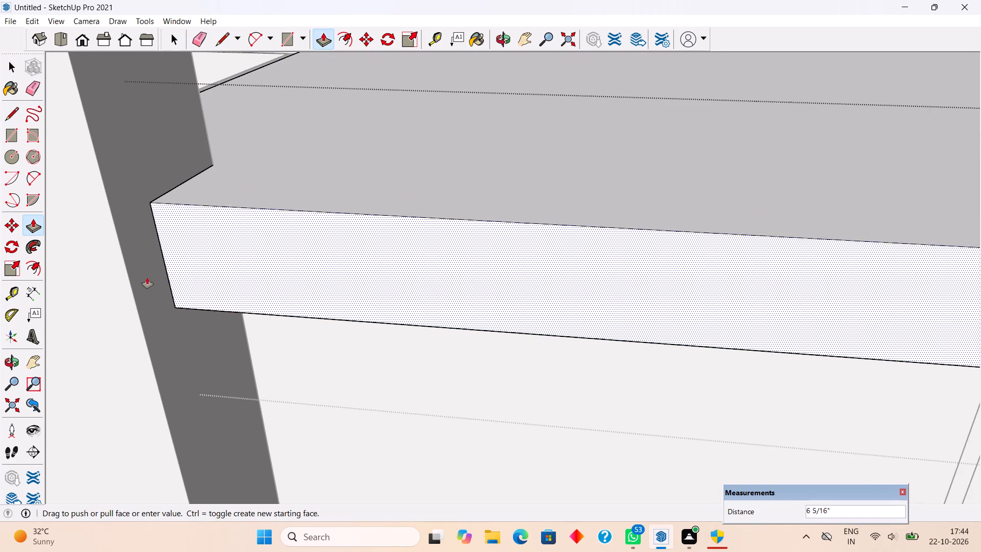
{"action": "left_click", "coordinate": [108, 217]}
{"action": "key", "text": "space"}
{"action": "scroll", "coordinate": [209, 272], "scroll_direction": "down", "scroll_amount": 7}
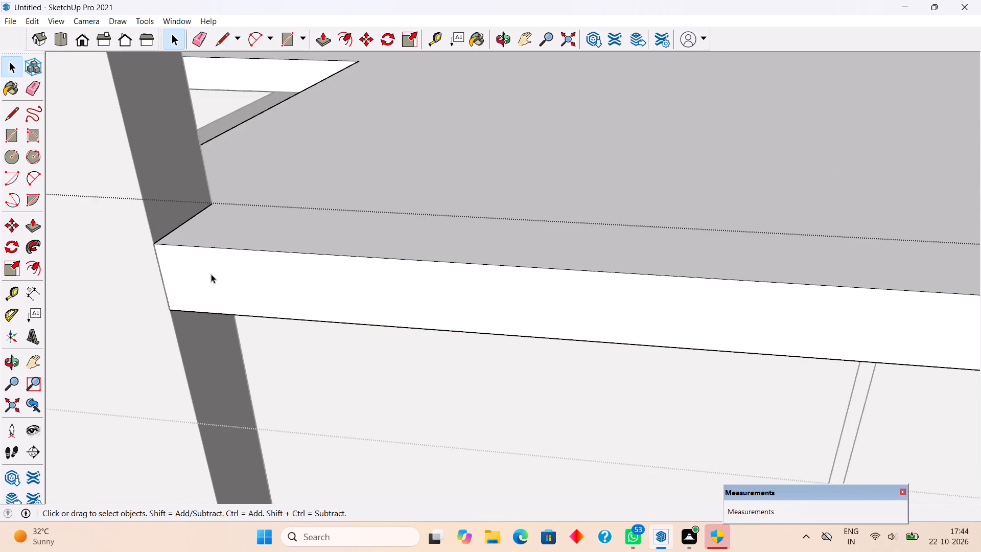
{"action": "scroll", "coordinate": [211, 274], "scroll_direction": "down", "scroll_amount": 20}
{"action": "scroll", "coordinate": [211, 274], "scroll_direction": "down", "scroll_amount": 8}
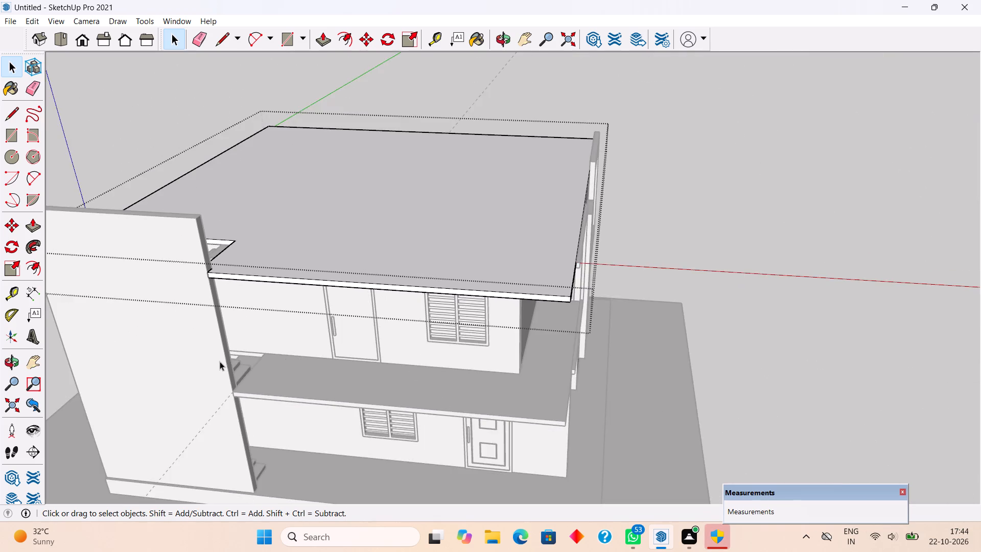
{"action": "middle_click_drag", "start_coordinate": [221, 362], "coordinate": [280, 341]}
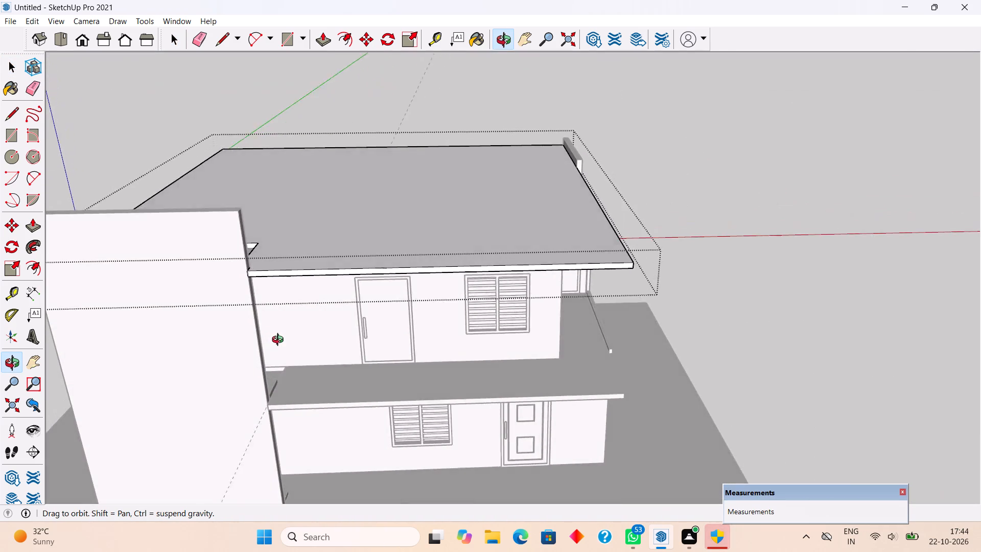
{"action": "middle_click_drag", "start_coordinate": [280, 341], "coordinate": [298, 312]}
{"action": "left_click", "coordinate": [677, 303]}
{"action": "middle_click_drag", "start_coordinate": [611, 380], "coordinate": [580, 309]}
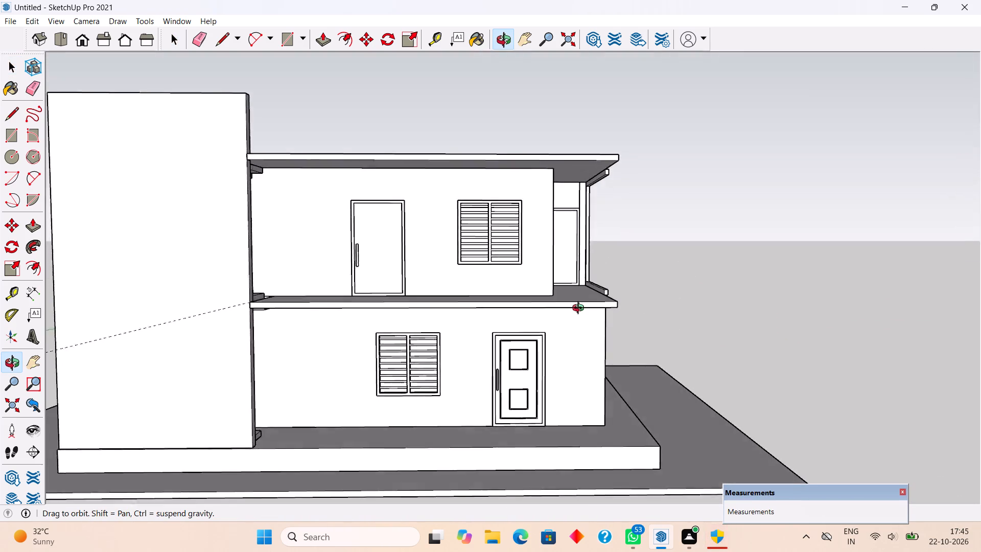
Draw a 31' 3" by 12' rectangle from the staircase side wall's corner under the roof slab to the upper floor slab's outer front corner.
{"action": "middle_click_drag", "start_coordinate": [580, 309], "coordinate": [522, 306]}
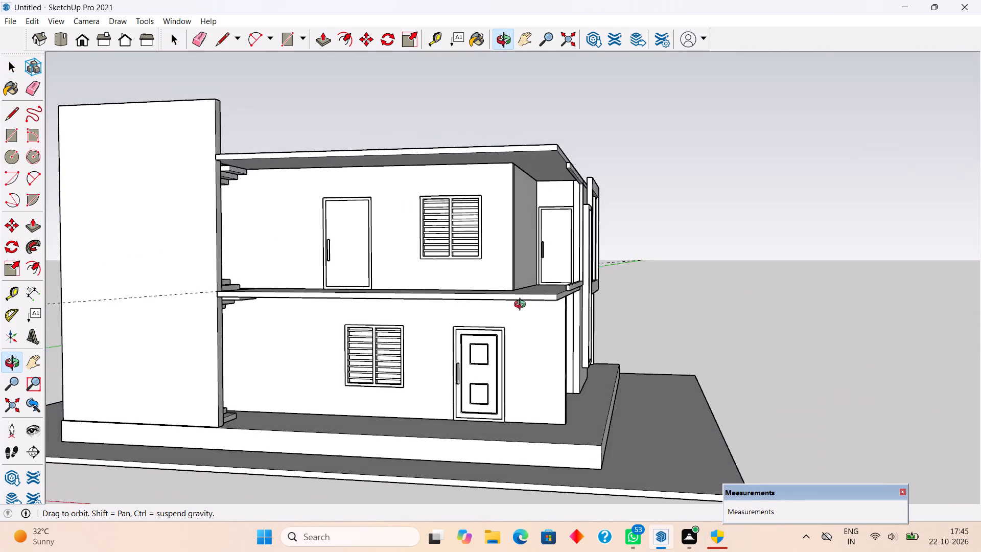
{"action": "middle_click_drag", "start_coordinate": [522, 306], "coordinate": [349, 304]}
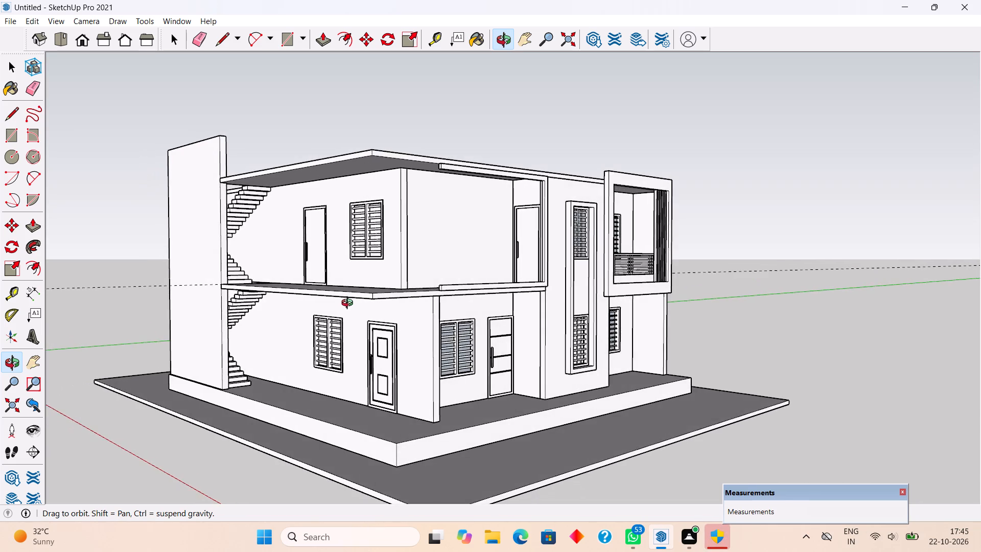
{"action": "middle_click_drag", "start_coordinate": [349, 304], "coordinate": [609, 335]}
{"action": "scroll", "coordinate": [595, 331], "scroll_direction": "down", "scroll_amount": 5}
{"action": "left_click", "coordinate": [681, 278]}
{"action": "middle_click_drag", "start_coordinate": [611, 244], "coordinate": [591, 334]}
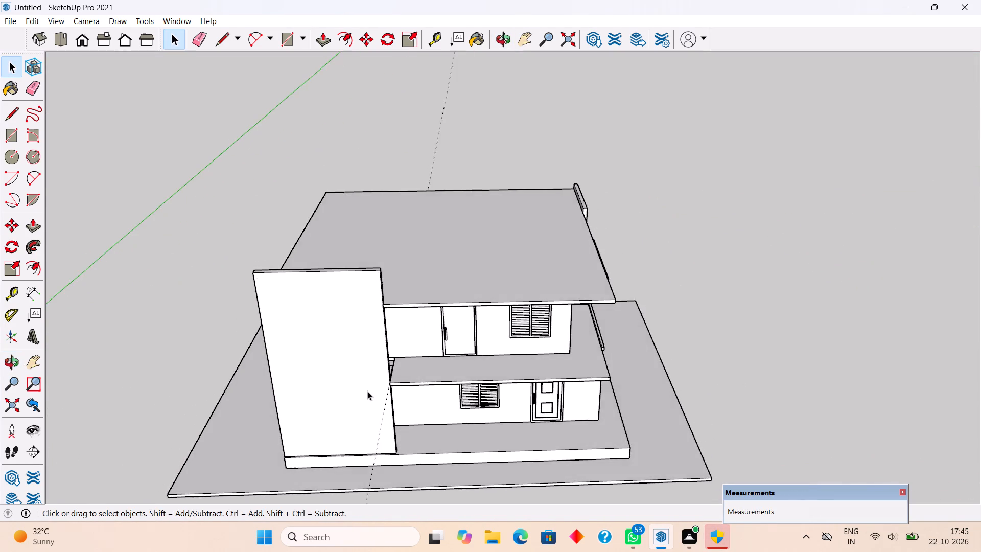
{"action": "scroll", "coordinate": [362, 392], "scroll_direction": "up", "scroll_amount": 6}
{"action": "scroll", "coordinate": [449, 431], "scroll_direction": "up", "scroll_amount": 3}
{"action": "middle_click_drag", "start_coordinate": [447, 406], "coordinate": [482, 400]}
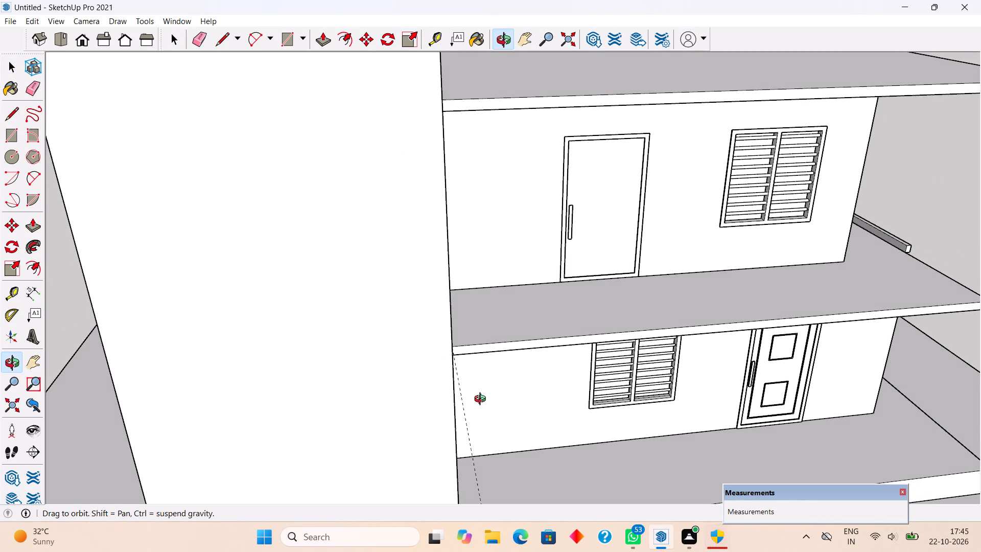
{"action": "middle_click_drag", "start_coordinate": [482, 400], "coordinate": [478, 412]}
{"action": "key", "text": "r"}
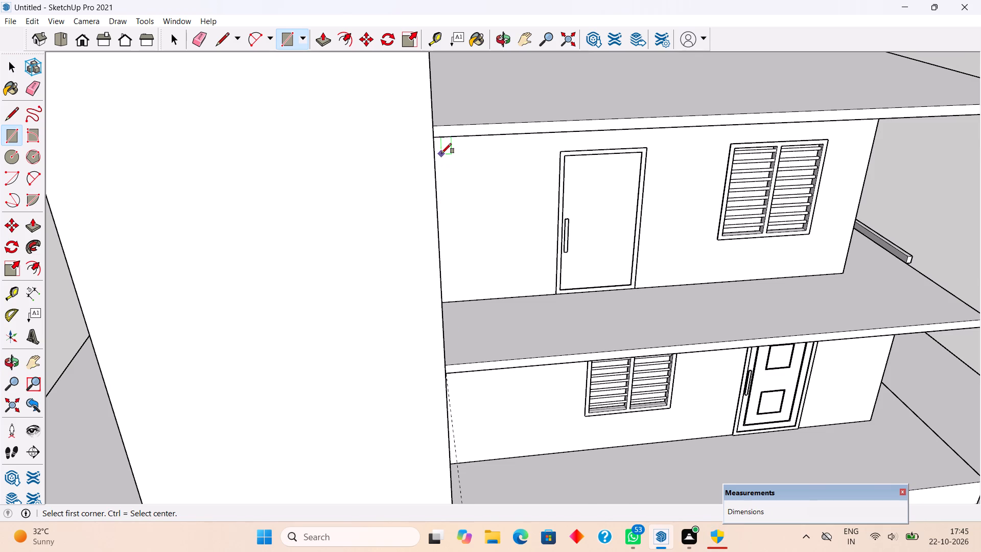
{"action": "scroll", "coordinate": [441, 151], "scroll_direction": "up", "scroll_amount": 3}
{"action": "left_click", "coordinate": [427, 134]}
{"action": "scroll", "coordinate": [404, 241], "scroll_direction": "down", "scroll_amount": 3}
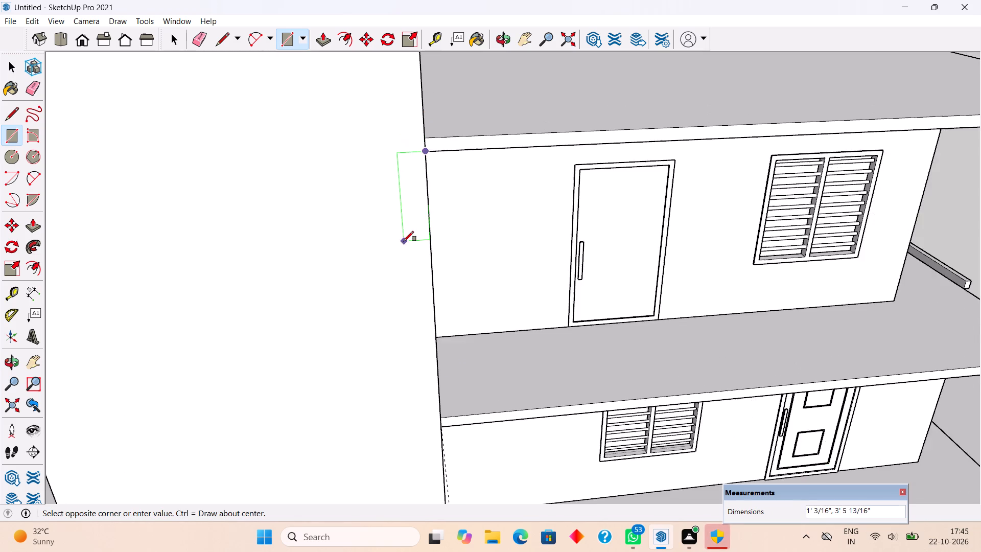
{"action": "scroll", "coordinate": [404, 241], "scroll_direction": "down", "scroll_amount": 6}
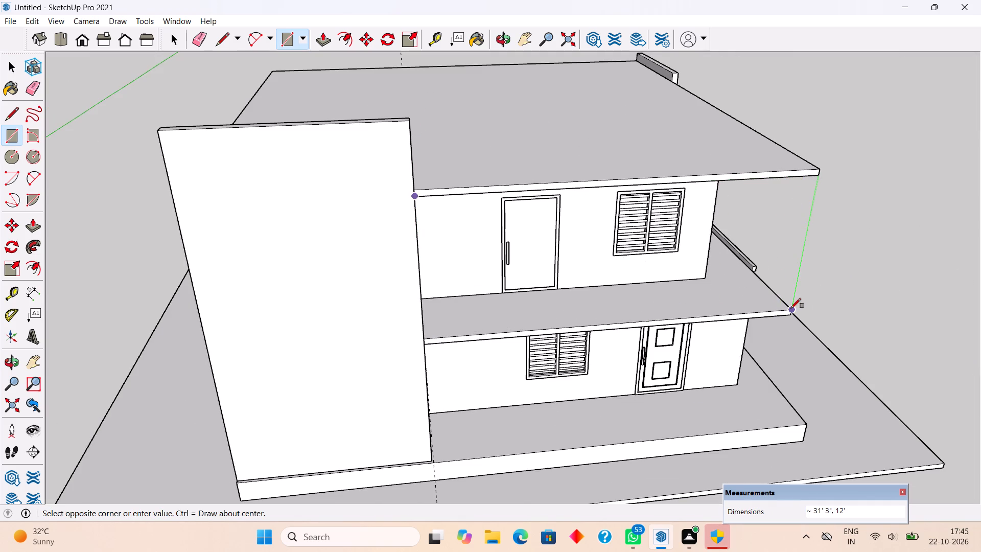
{"action": "left_click", "coordinate": [791, 308]}
Offset the new side rectangle's outline 6" inward.
{"action": "middle_click_drag", "start_coordinate": [769, 290], "coordinate": [711, 264]}
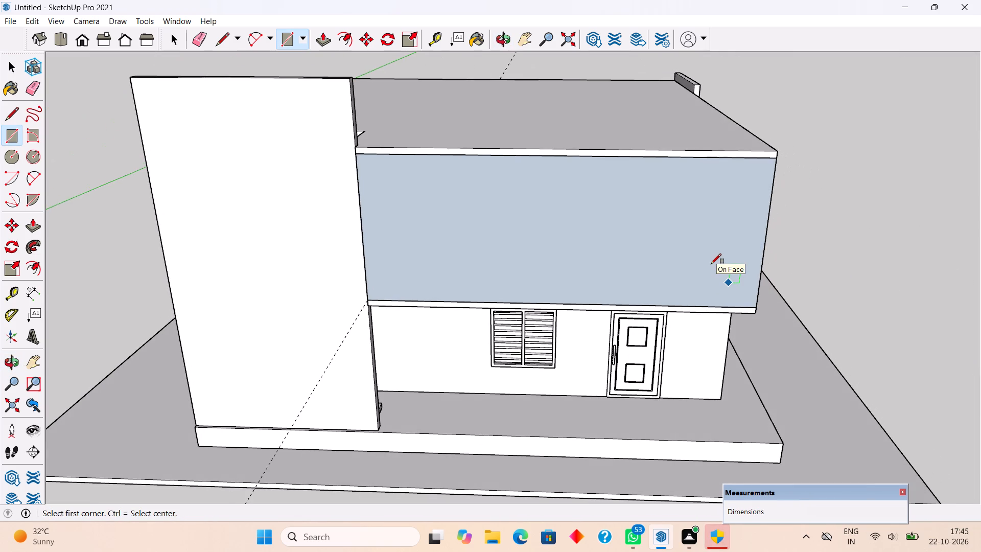
{"action": "key", "text": "r"}
{"action": "key", "text": "f"}
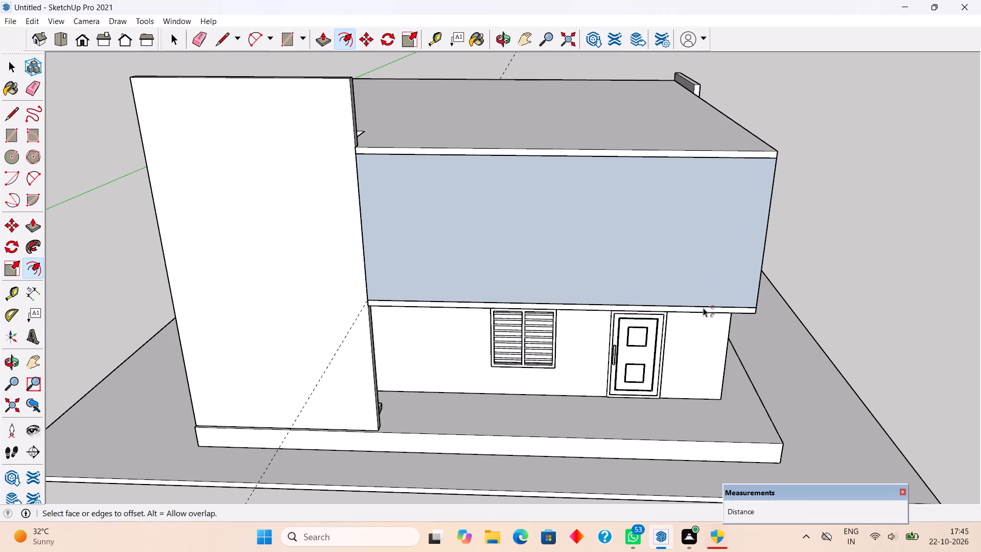
{"action": "left_click", "coordinate": [703, 303]}
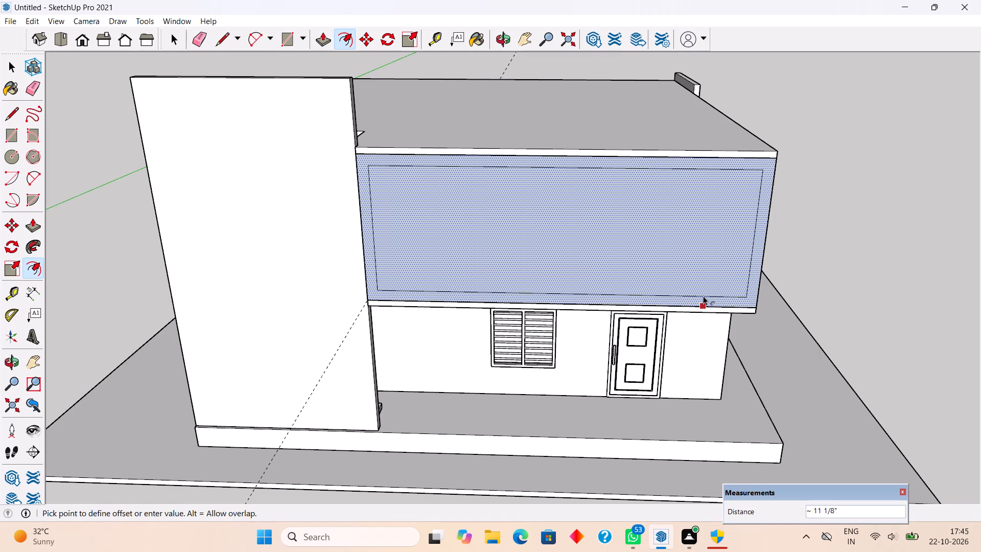
{"action": "type", "text": "6\""}
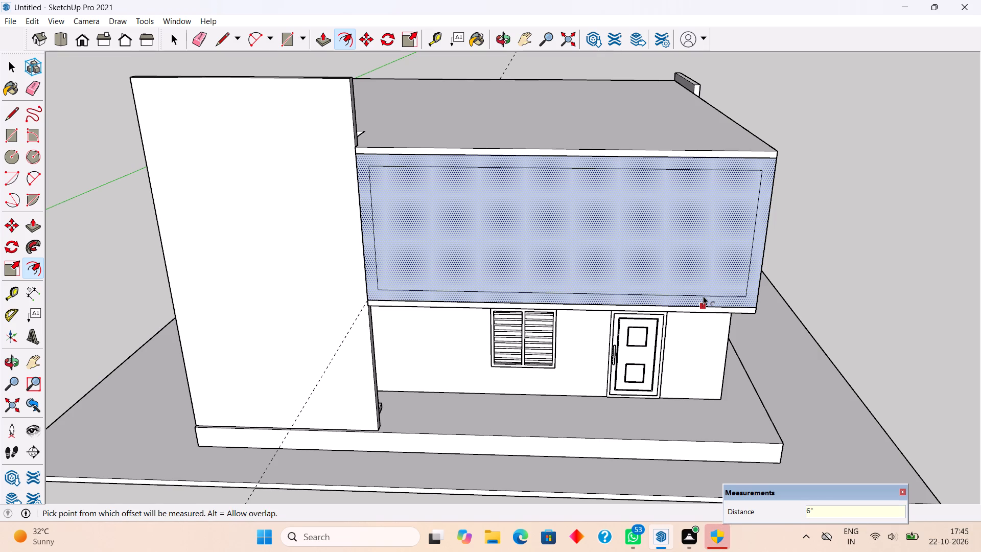
{"action": "key", "text": "Return"}
Draw two 6" lines extending the inner rectangle's top and bottom edges to the outer vertical edge, away from the staircase wall.
{"action": "key", "text": "l"}
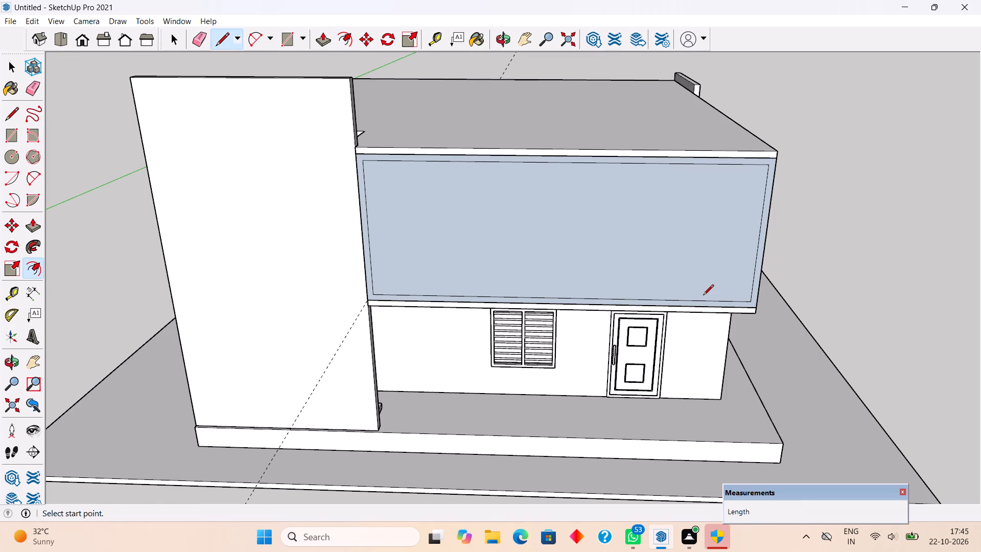
{"action": "scroll", "coordinate": [769, 195], "scroll_direction": "up", "scroll_amount": 3}
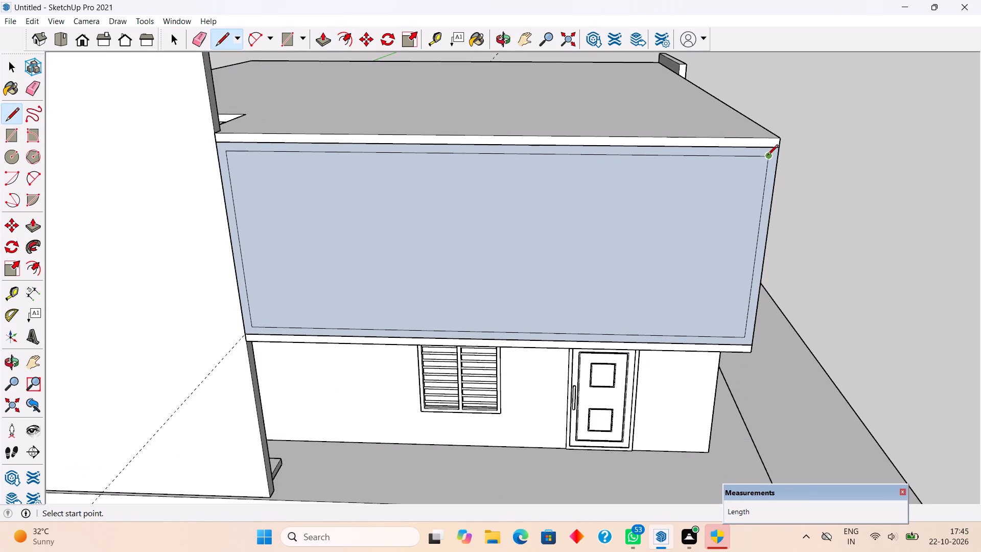
{"action": "left_click", "coordinate": [767, 159]}
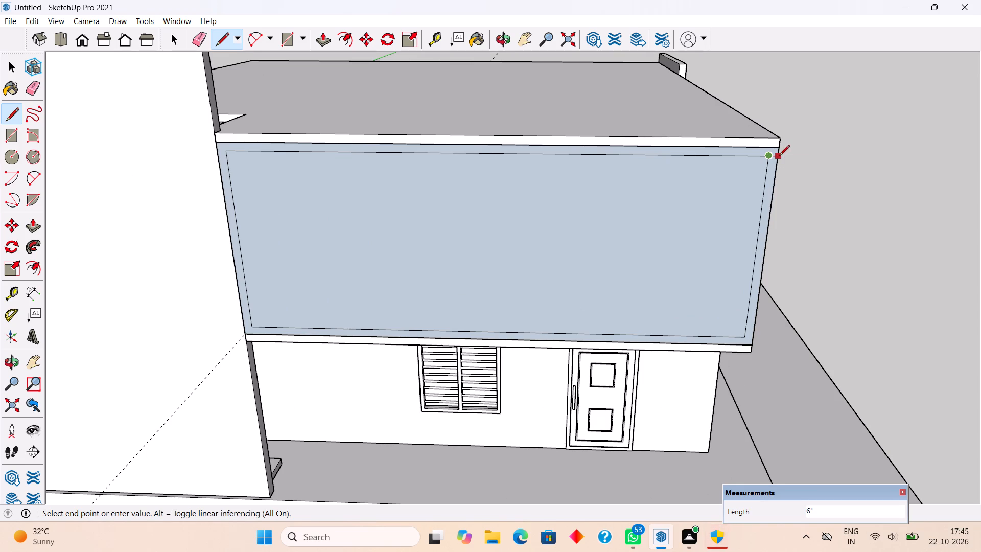
{"action": "left_click", "coordinate": [779, 156]}
{"action": "left_click", "coordinate": [746, 334]}
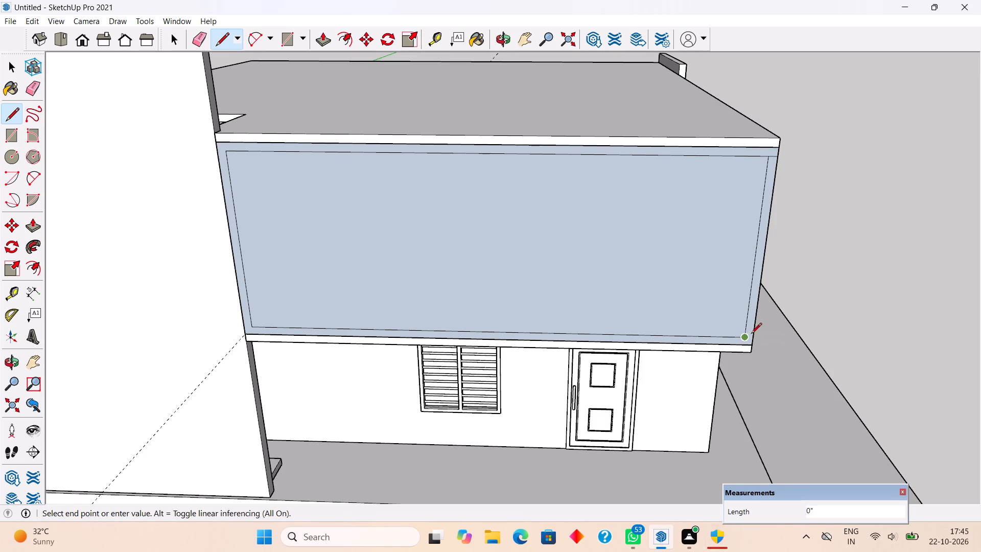
{"action": "left_click", "coordinate": [755, 336]}
Delete the inner and outer vertical edges at the end away from the staircase wall, leaving a C-shaped frame face.
{"action": "key", "text": "space"}
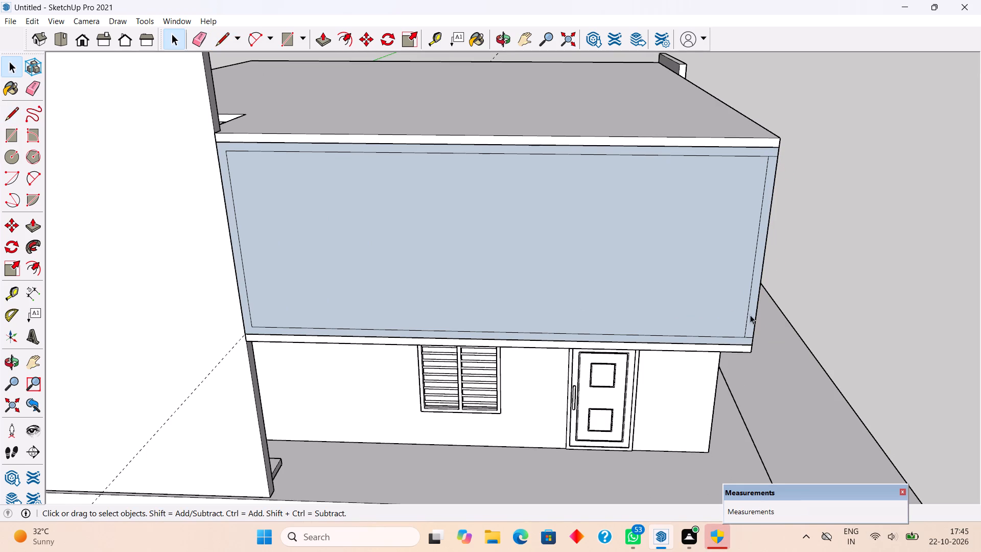
{"action": "left_click", "coordinate": [748, 308]}
{"action": "key", "text": "Delete"}
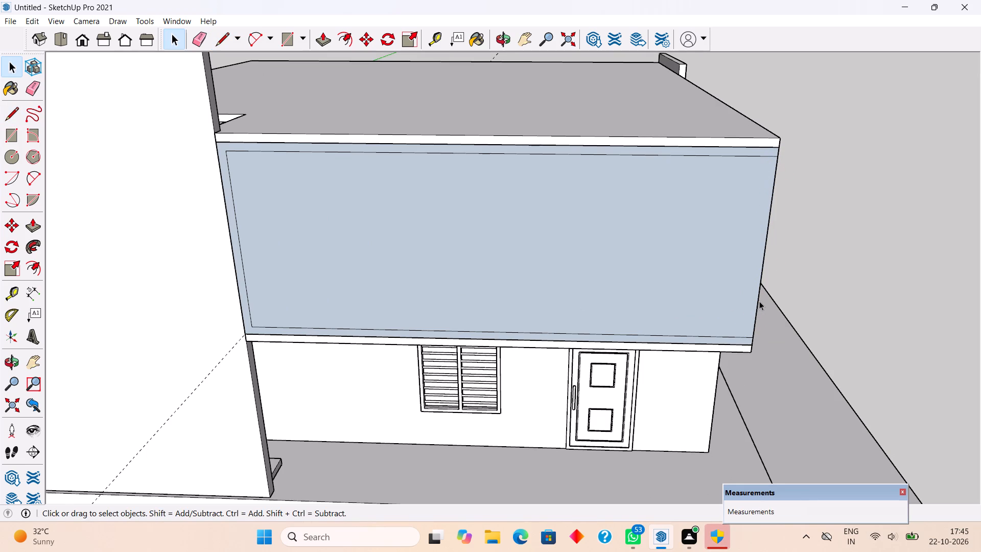
{"action": "left_click", "coordinate": [759, 301]}
{"action": "key", "text": "Delete"}
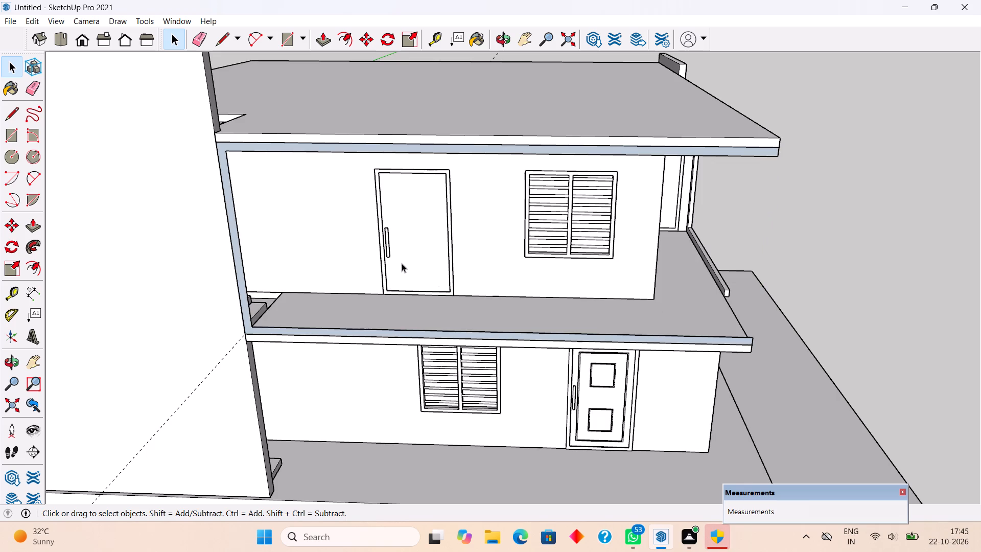
Extrude the C-shaped side frame face outward 6".
{"action": "key", "text": "p"}
{"action": "left_click", "coordinate": [698, 150]}
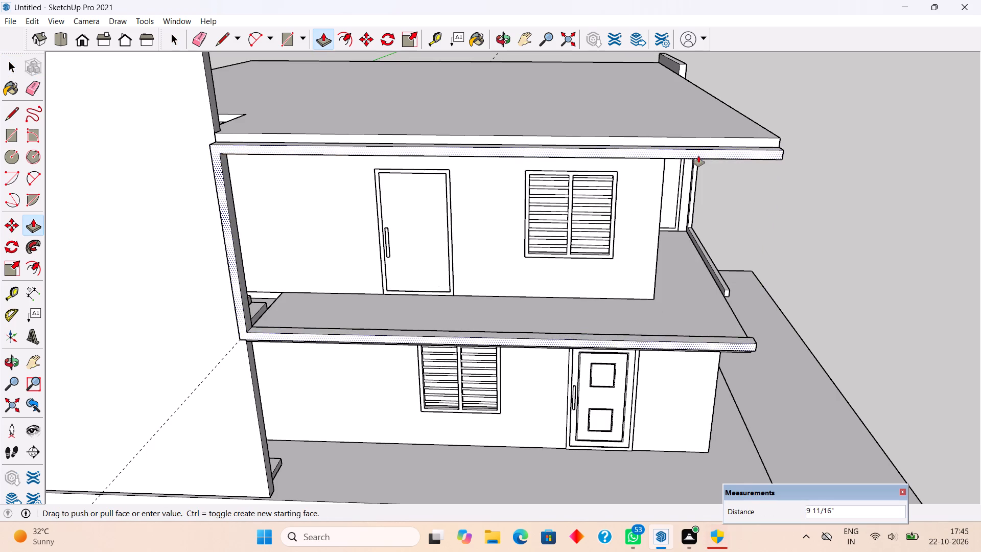
{"action": "type", "text": "6\""}
{"action": "key", "text": "Return"}
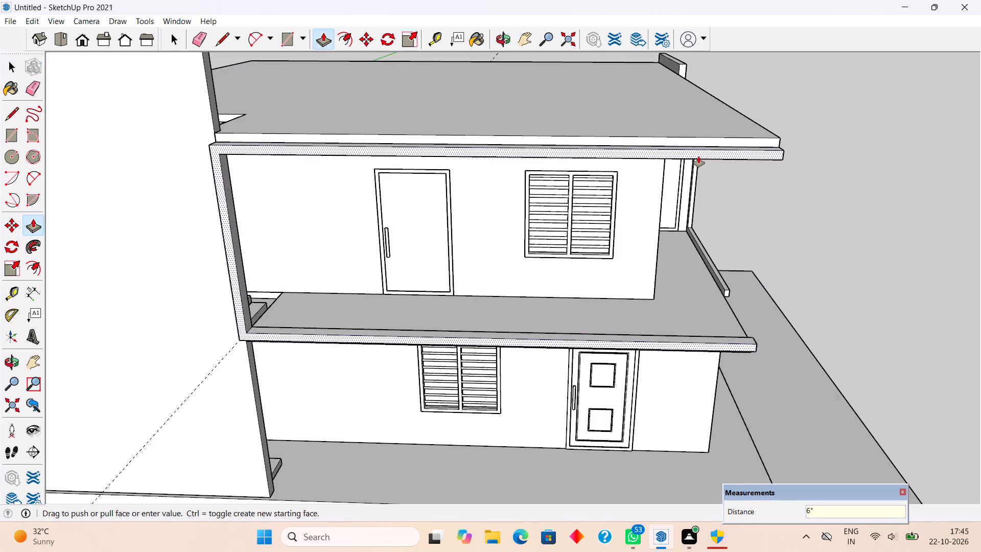
{"action": "key", "text": "space"}
Inside the front frame group, pull the top bar's end face 7' 6" to the roof slab's corner at the side frame.
{"action": "middle_click_drag", "start_coordinate": [847, 210], "coordinate": [638, 192]}
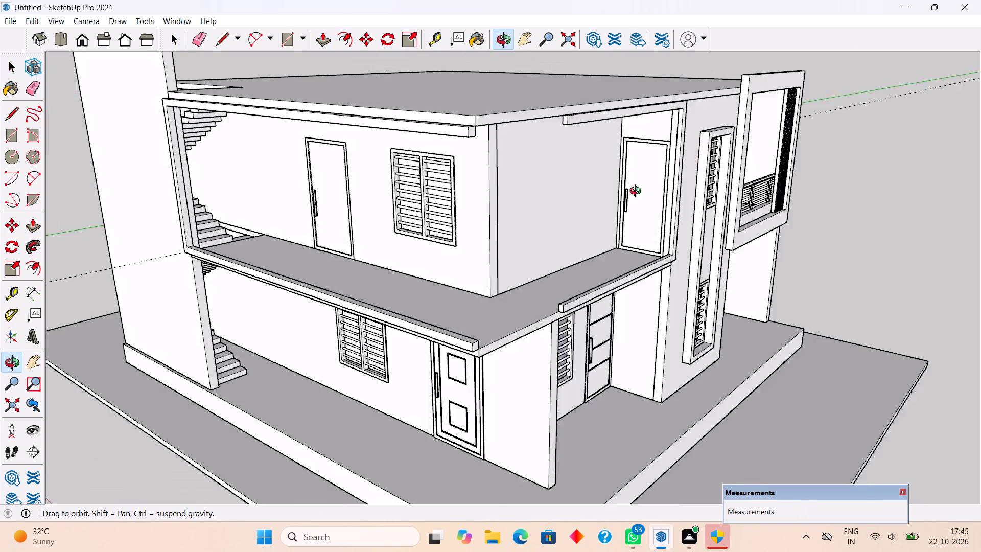
{"action": "middle_click_drag", "start_coordinate": [638, 192], "coordinate": [658, 197]}
{"action": "scroll", "coordinate": [531, 136], "scroll_direction": "up", "scroll_amount": 8}
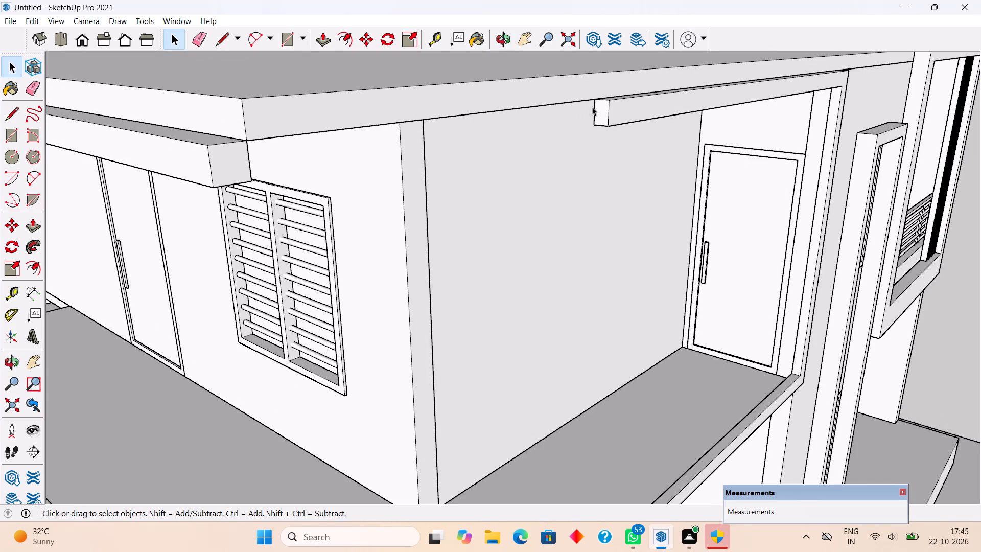
{"action": "left_click", "coordinate": [606, 118]}
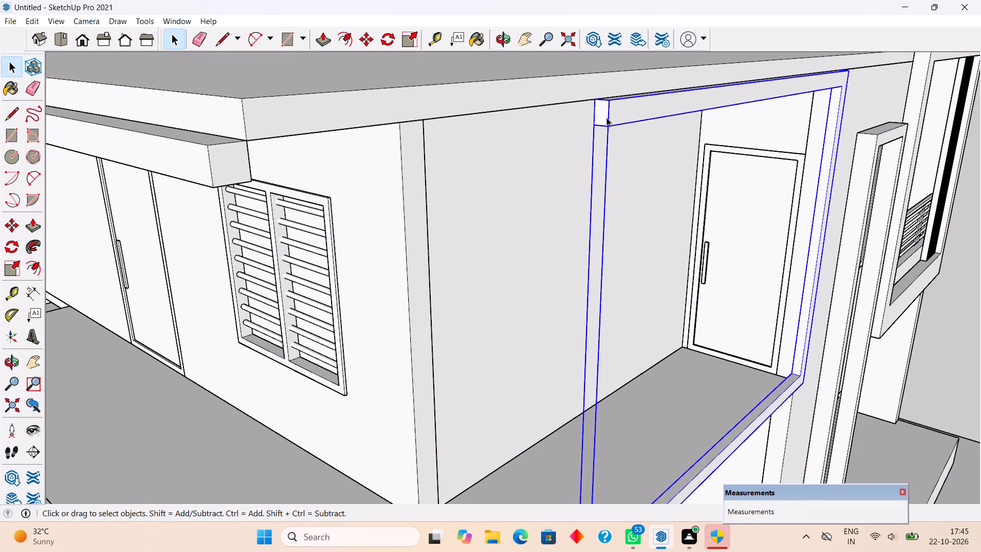
{"action": "double_click", "coordinate": [603, 113]}
{"action": "left_click", "coordinate": [603, 113]}
{"action": "key", "text": "p"}
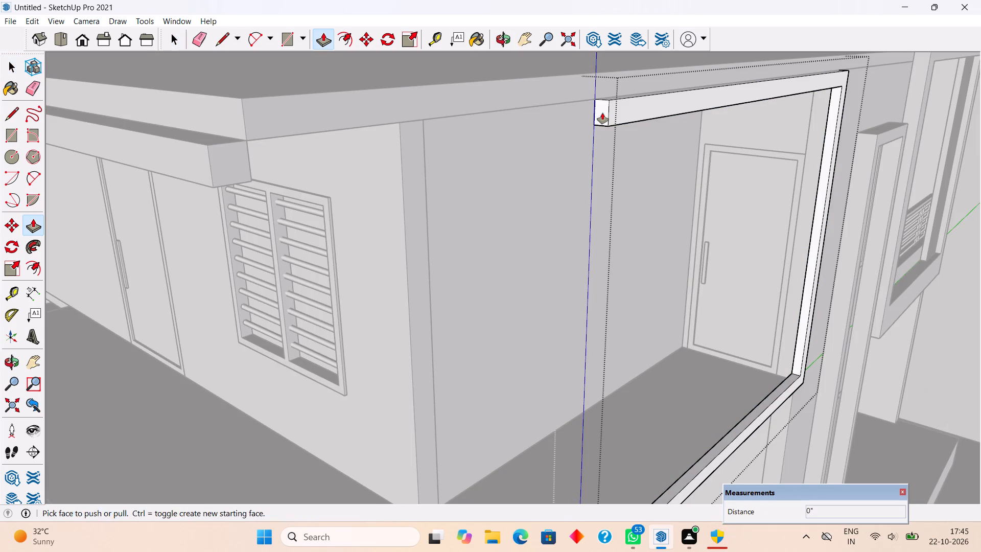
{"action": "left_click", "coordinate": [602, 113]}
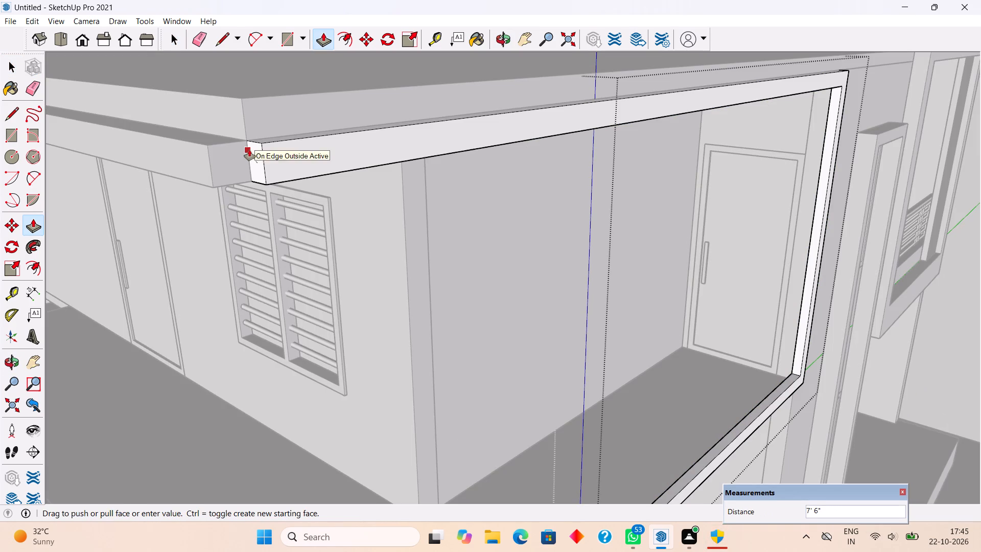
{"action": "left_click", "coordinate": [249, 150]}
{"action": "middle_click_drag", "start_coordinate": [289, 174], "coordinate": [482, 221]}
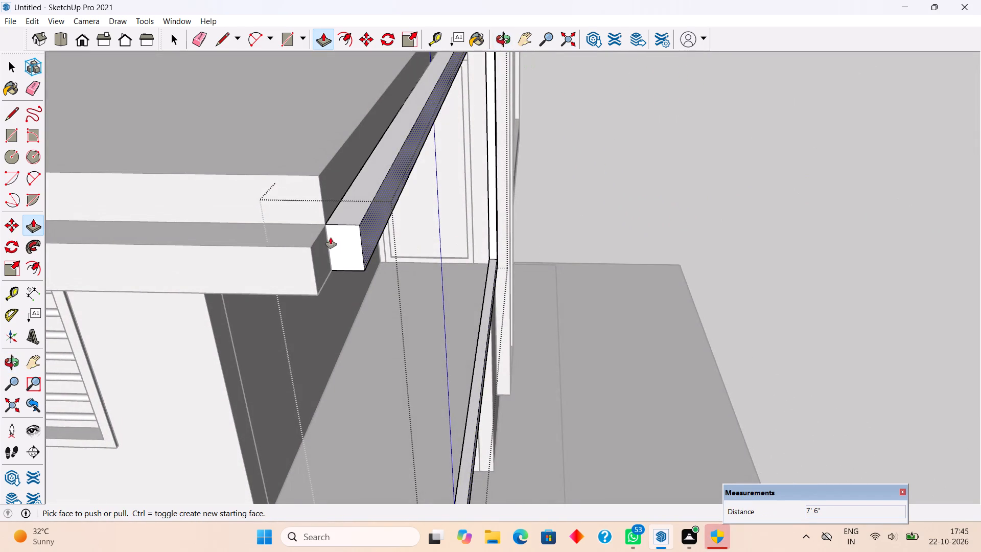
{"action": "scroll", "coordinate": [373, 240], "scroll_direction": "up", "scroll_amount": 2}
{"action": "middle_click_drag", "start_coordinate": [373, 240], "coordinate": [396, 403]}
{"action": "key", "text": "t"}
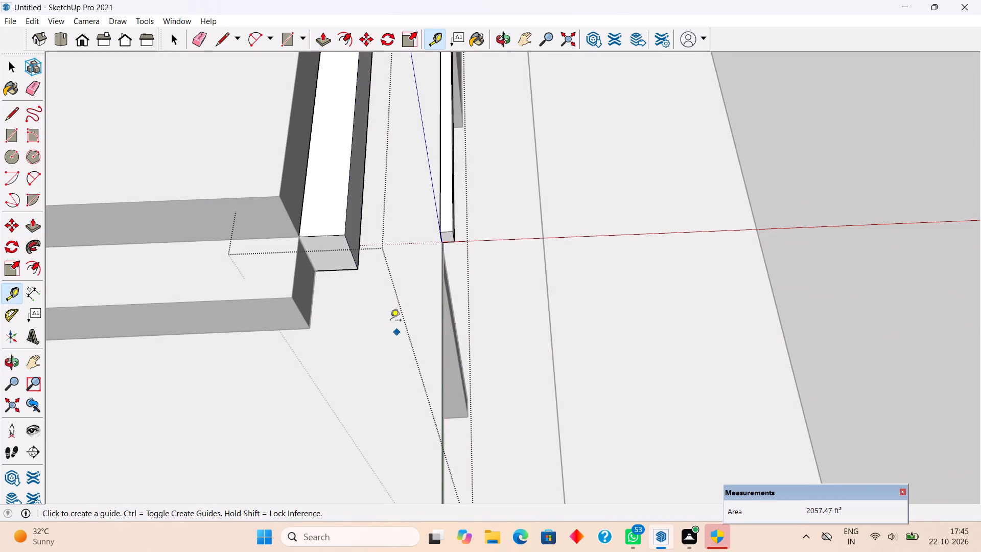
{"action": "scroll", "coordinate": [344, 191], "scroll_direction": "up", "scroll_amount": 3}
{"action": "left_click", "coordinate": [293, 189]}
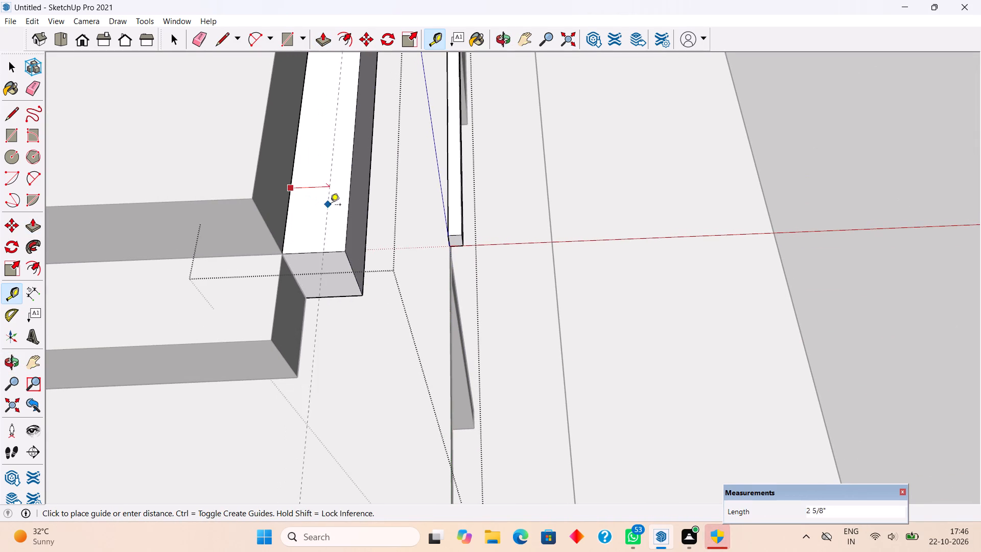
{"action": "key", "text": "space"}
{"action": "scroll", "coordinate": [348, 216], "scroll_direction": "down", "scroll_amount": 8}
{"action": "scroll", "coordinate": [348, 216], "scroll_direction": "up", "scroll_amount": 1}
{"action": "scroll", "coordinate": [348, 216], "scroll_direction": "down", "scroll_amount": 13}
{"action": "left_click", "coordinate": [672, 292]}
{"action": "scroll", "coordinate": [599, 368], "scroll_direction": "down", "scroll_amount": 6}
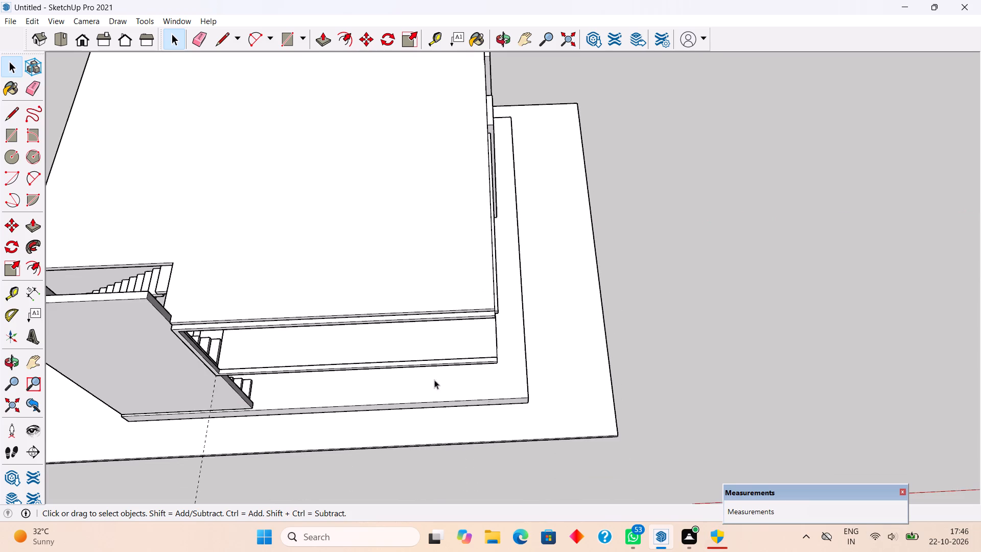
Make the whole C-shaped side frame a group.
{"action": "middle_click_drag", "start_coordinate": [430, 372], "coordinate": [460, 242]}
{"action": "scroll", "coordinate": [461, 310], "scroll_direction": "up", "scroll_amount": 5}
{"action": "triple_click", "coordinate": [472, 317]}
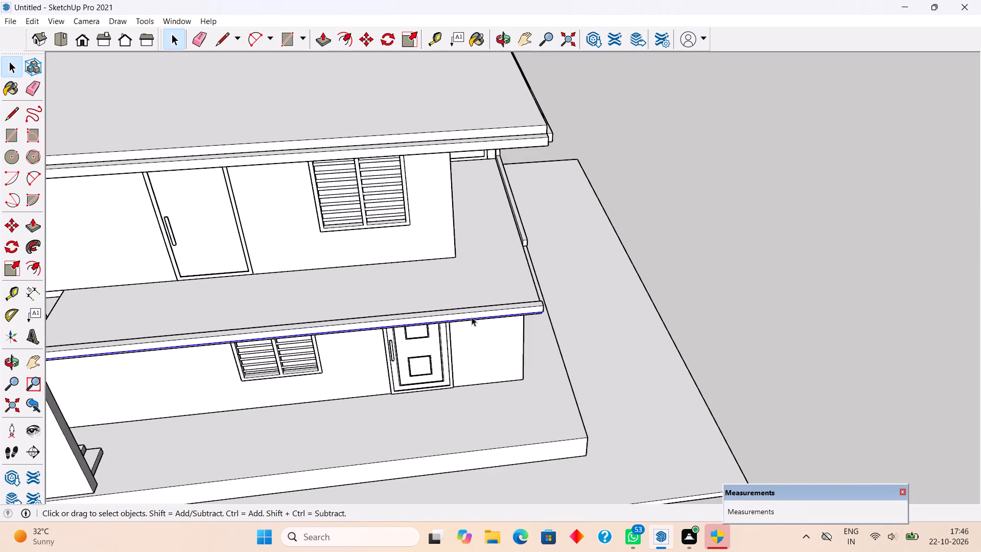
{"action": "right_click", "coordinate": [472, 317]}
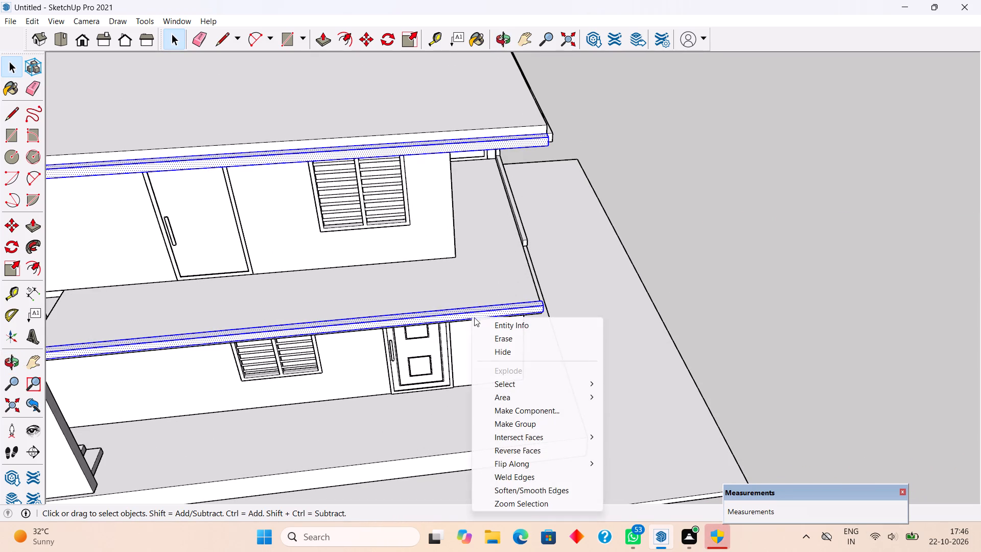
{"action": "left_click", "coordinate": [511, 428]}
Inside the side frame group, push the frame's outer face inward 2".
{"action": "scroll", "coordinate": [500, 317], "scroll_direction": "up", "scroll_amount": 5}
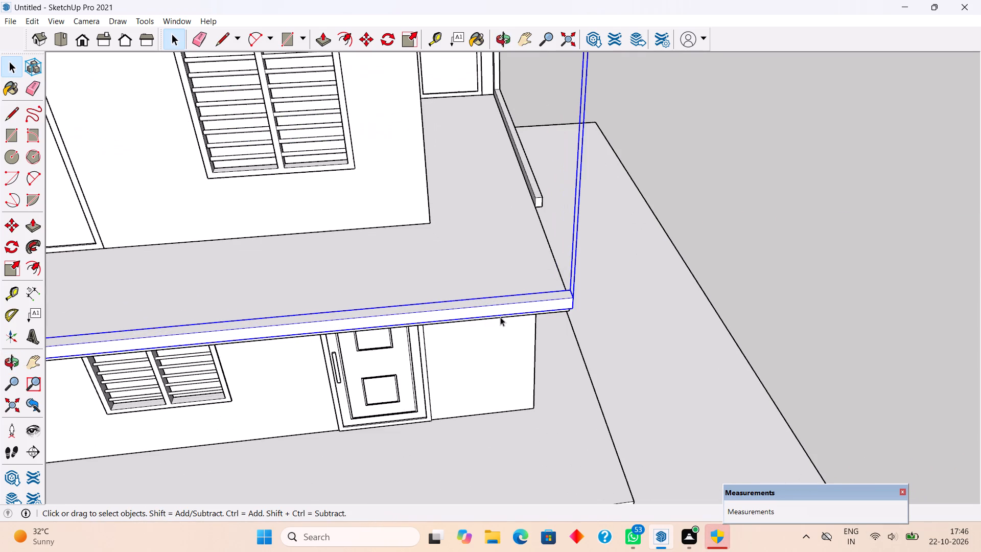
{"action": "triple_click", "coordinate": [507, 309]}
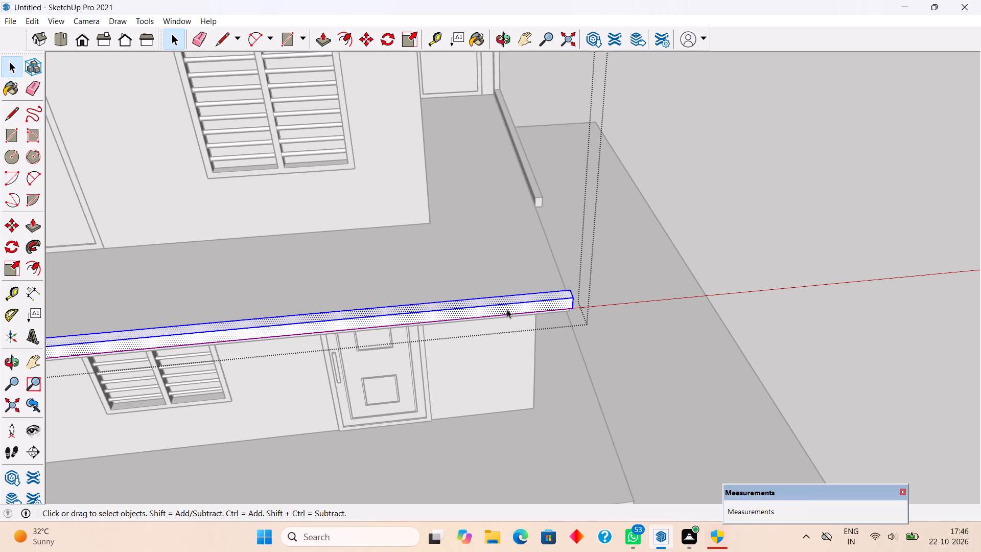
{"action": "key", "text": "p"}
{"action": "left_click", "coordinate": [510, 309]}
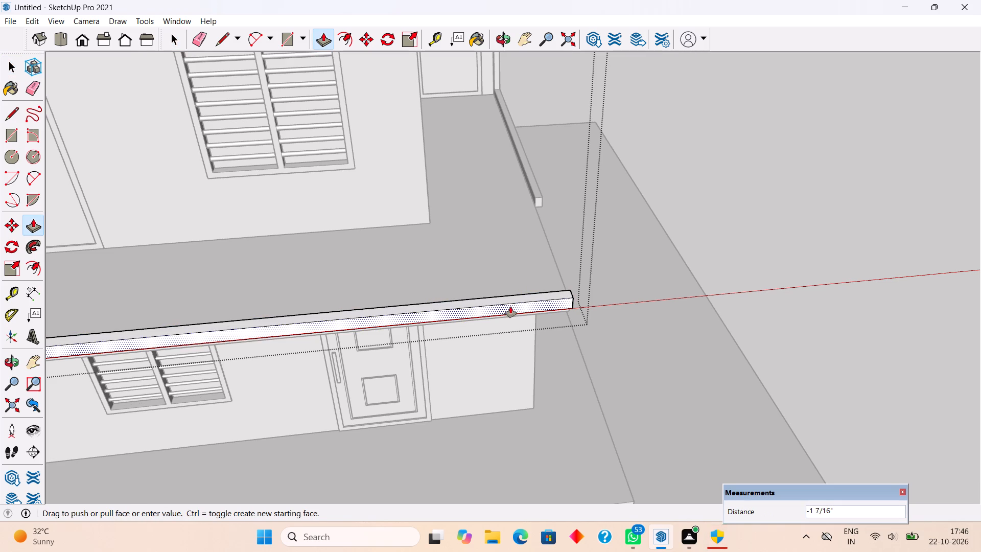
{"action": "type", "text": "2\""}
{"action": "key", "text": "Return"}
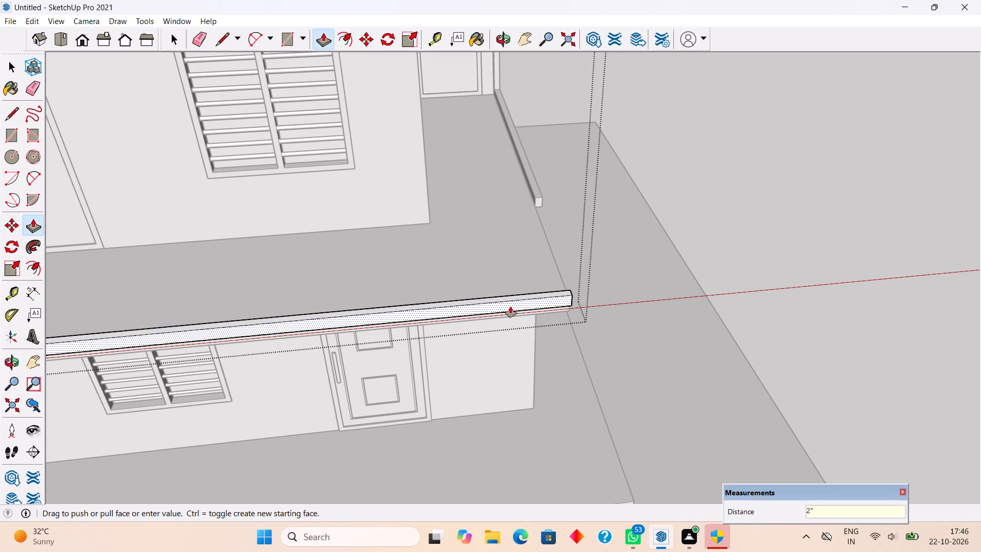
Explode the C-shaped side frame group and the front frame group into loose geometry.
{"action": "key", "text": "space"}
{"action": "scroll", "coordinate": [510, 307], "scroll_direction": "up", "scroll_amount": 1}
{"action": "scroll", "coordinate": [510, 307], "scroll_direction": "down", "scroll_amount": 9}
{"action": "left_click", "coordinate": [844, 245]}
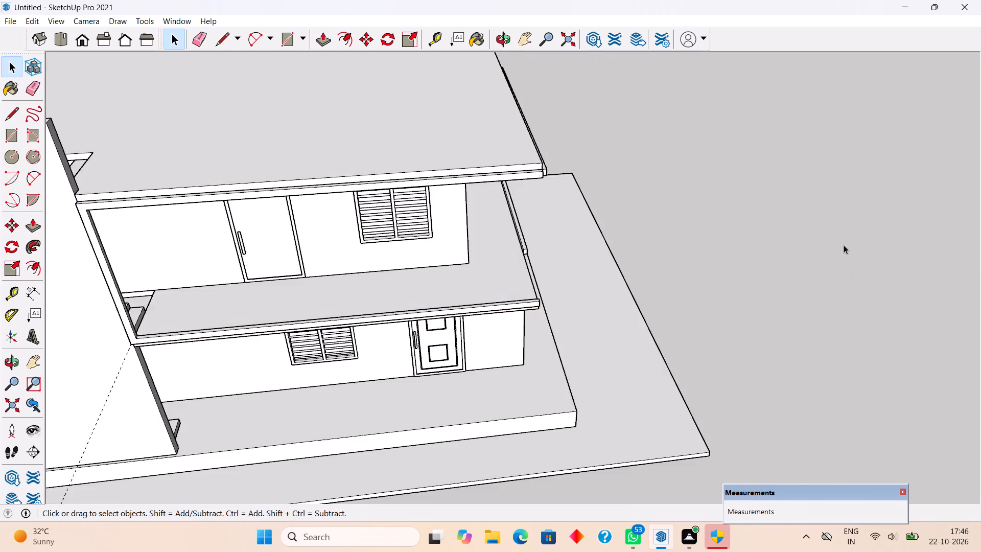
{"action": "middle_click_drag", "start_coordinate": [749, 247], "coordinate": [436, 265]}
{"action": "scroll", "coordinate": [435, 262], "scroll_direction": "up", "scroll_amount": 1}
{"action": "scroll", "coordinate": [287, 123], "scroll_direction": "up", "scroll_amount": 6}
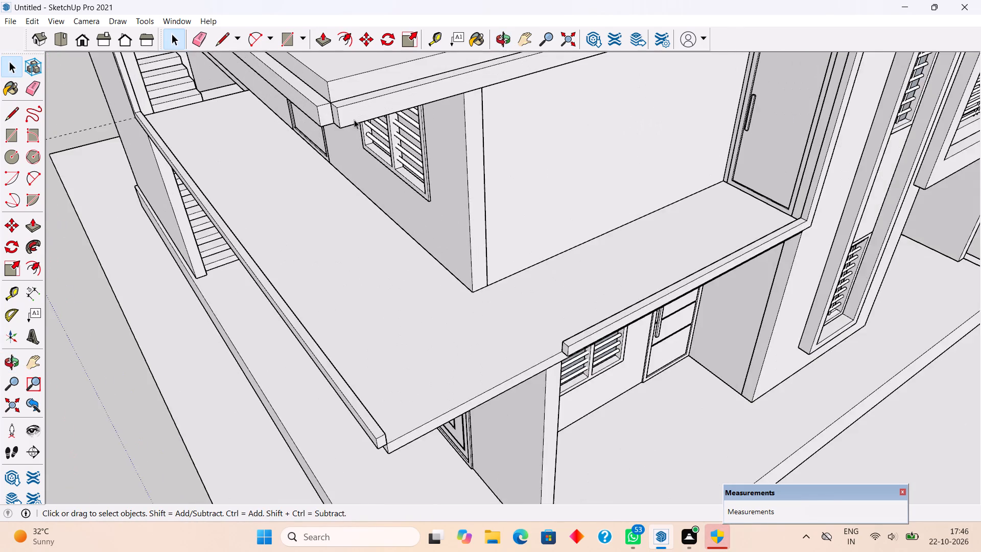
{"action": "scroll", "coordinate": [357, 119], "scroll_direction": "up", "scroll_amount": 9}
{"action": "left_click", "coordinate": [318, 112]}
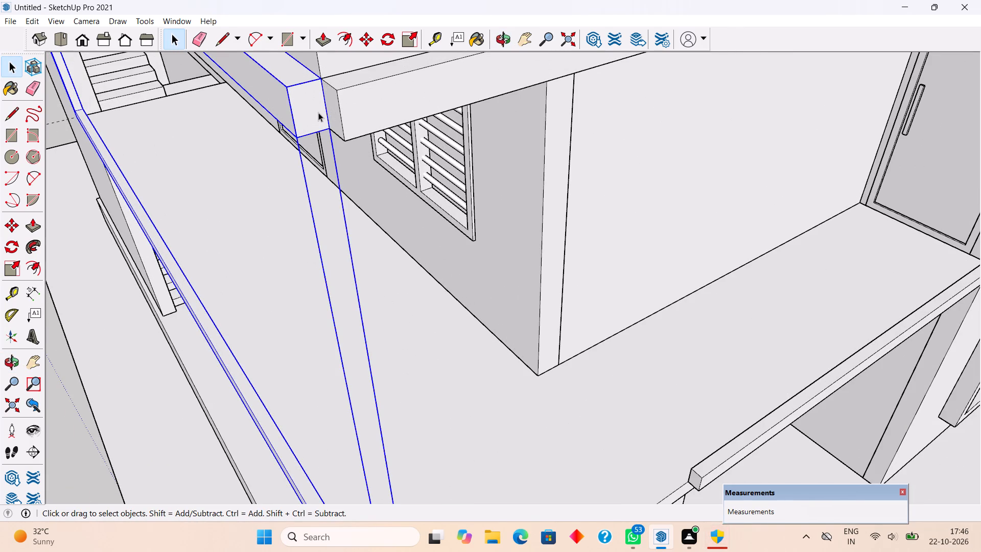
{"action": "right_click", "coordinate": [318, 112]}
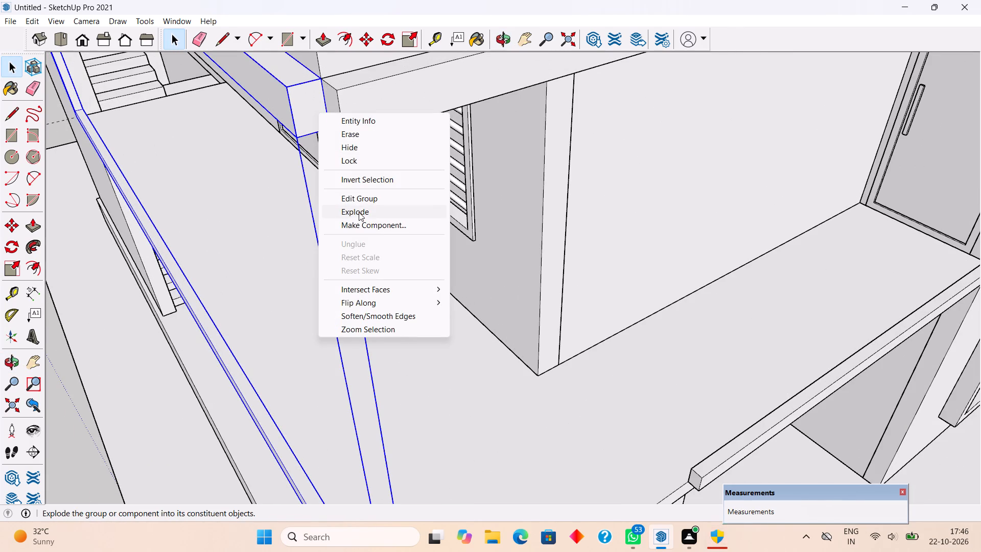
{"action": "left_click", "coordinate": [361, 209]}
{"action": "left_click", "coordinate": [368, 103]}
{"action": "right_click", "coordinate": [368, 102]}
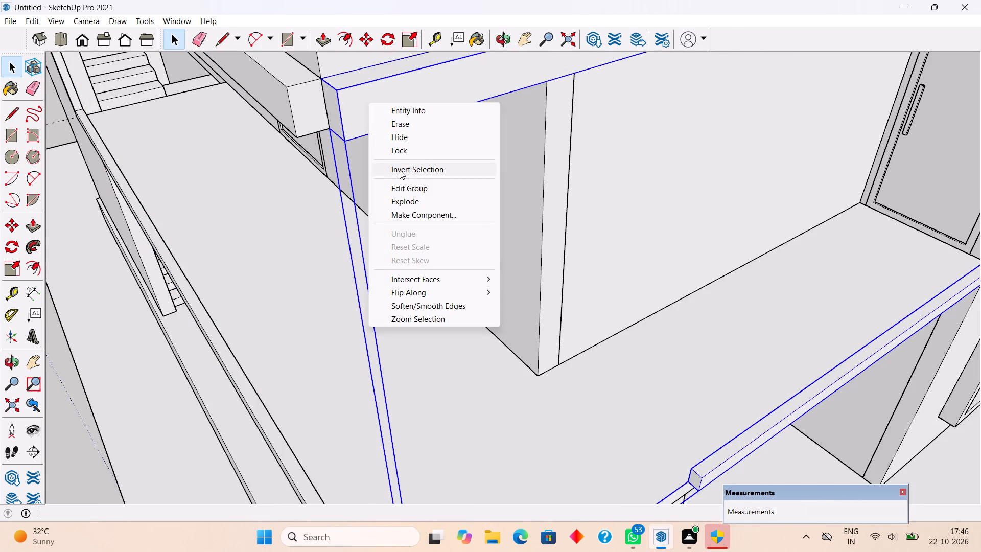
{"action": "left_click", "coordinate": [411, 196]}
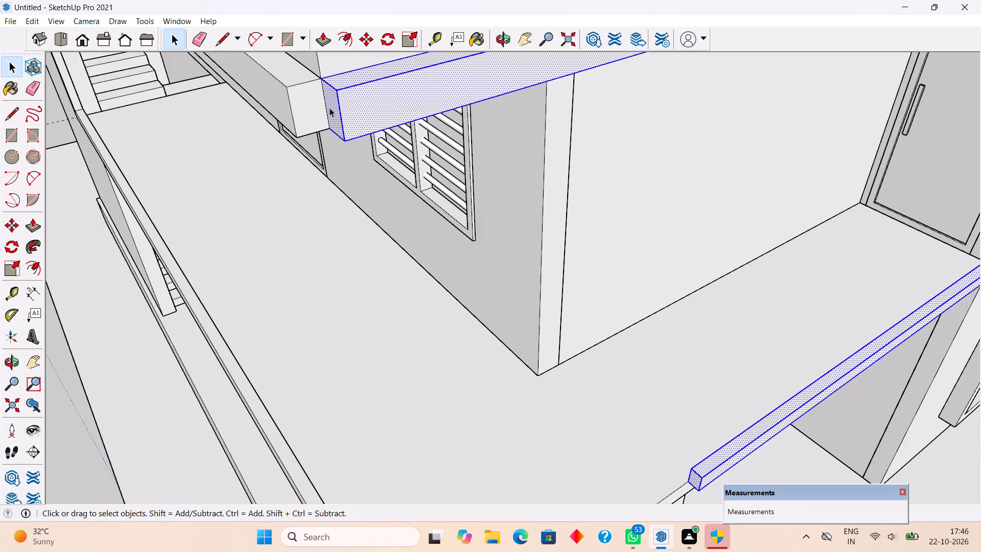
Pull the end face of the front frame's top bar 4" to the side frame's outer corner at roof level.
{"action": "key", "text": "p"}
{"action": "left_click", "coordinate": [330, 108]}
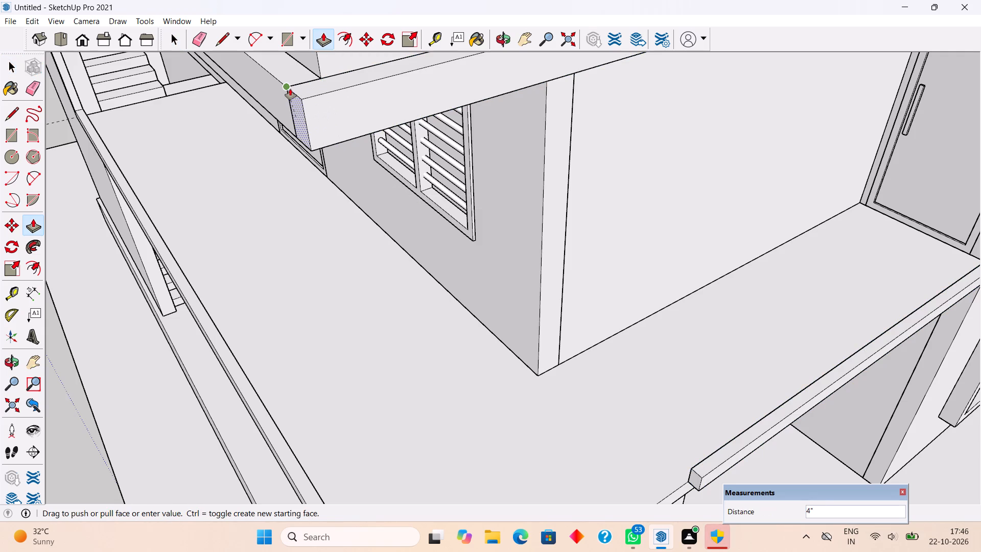
{"action": "left_click", "coordinate": [289, 88]}
Pull the end face of the front frame's lower bar 7' 10" to the side frame's outer corner at the walkway slab.
{"action": "scroll", "coordinate": [293, 90], "scroll_direction": "down", "scroll_amount": 7}
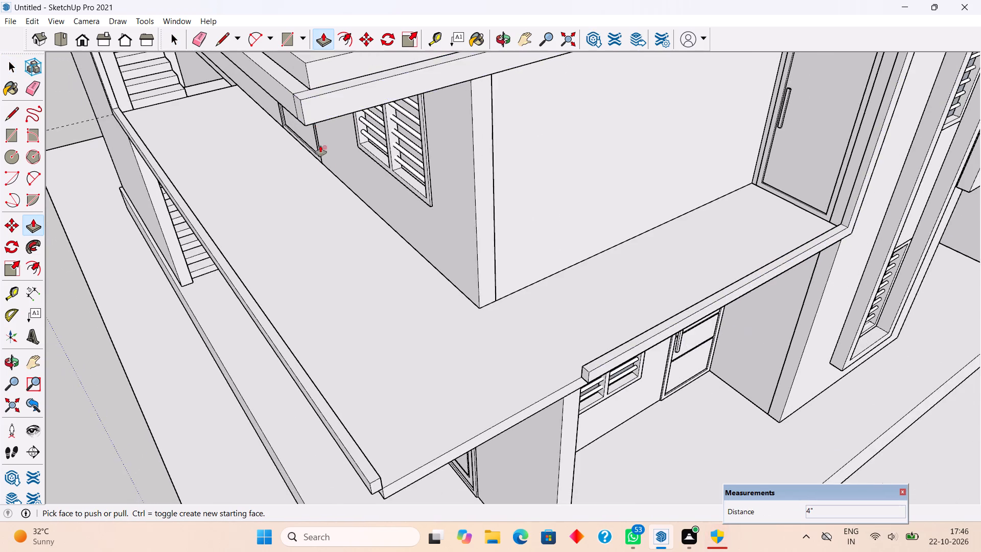
{"action": "scroll", "coordinate": [320, 146], "scroll_direction": "down", "scroll_amount": 6}
{"action": "scroll", "coordinate": [332, 347], "scroll_direction": "up", "scroll_amount": 11}
{"action": "scroll", "coordinate": [410, 315], "scroll_direction": "down", "scroll_amount": 4}
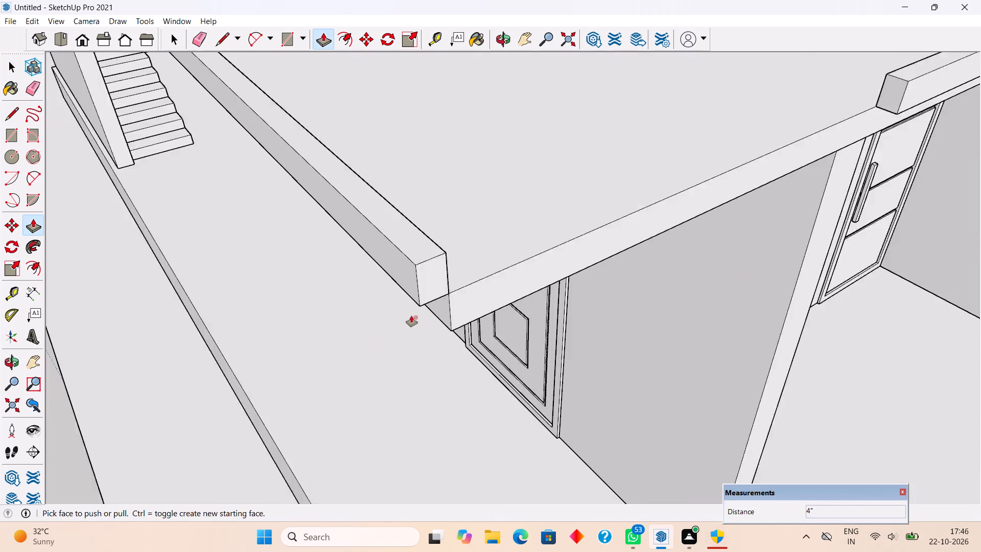
{"action": "scroll", "coordinate": [469, 310], "scroll_direction": "down", "scroll_amount": 3}
{"action": "left_click", "coordinate": [726, 176]}
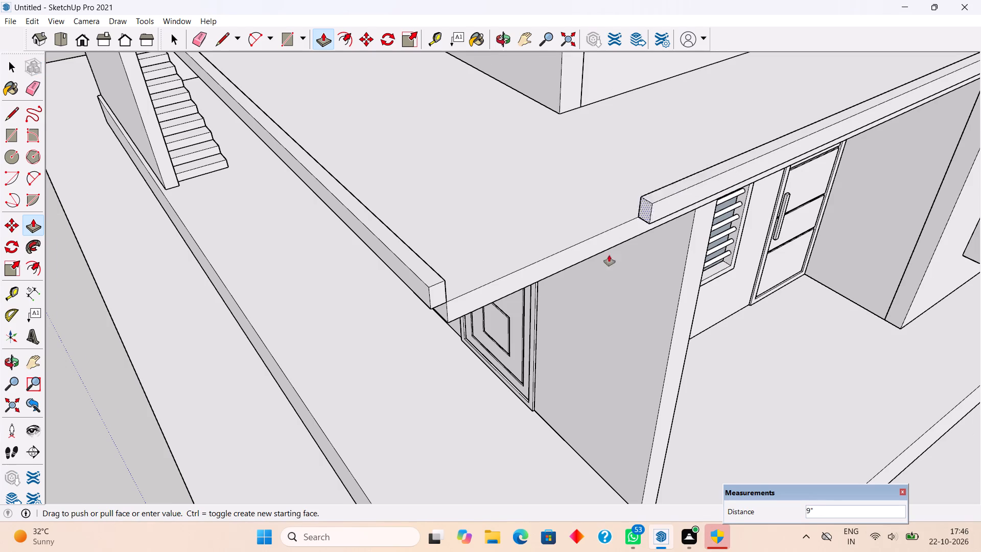
{"action": "left_click", "coordinate": [426, 284]}
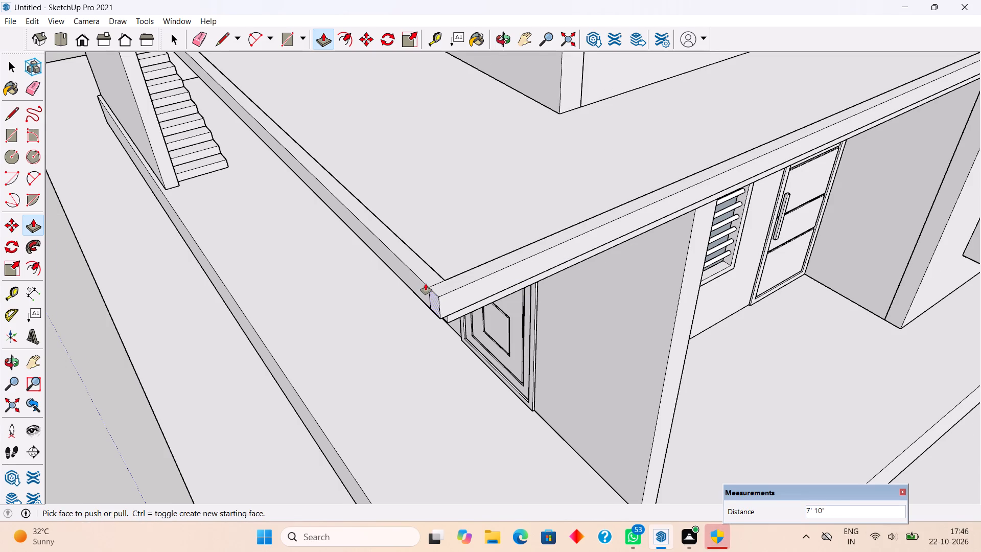
Delete the outer, top and underside seam edges where the two lower bars meet at the walkway corner.
{"action": "key", "text": "space"}
{"action": "scroll", "coordinate": [426, 294], "scroll_direction": "up", "scroll_amount": 16}
{"action": "left_click", "coordinate": [438, 301]}
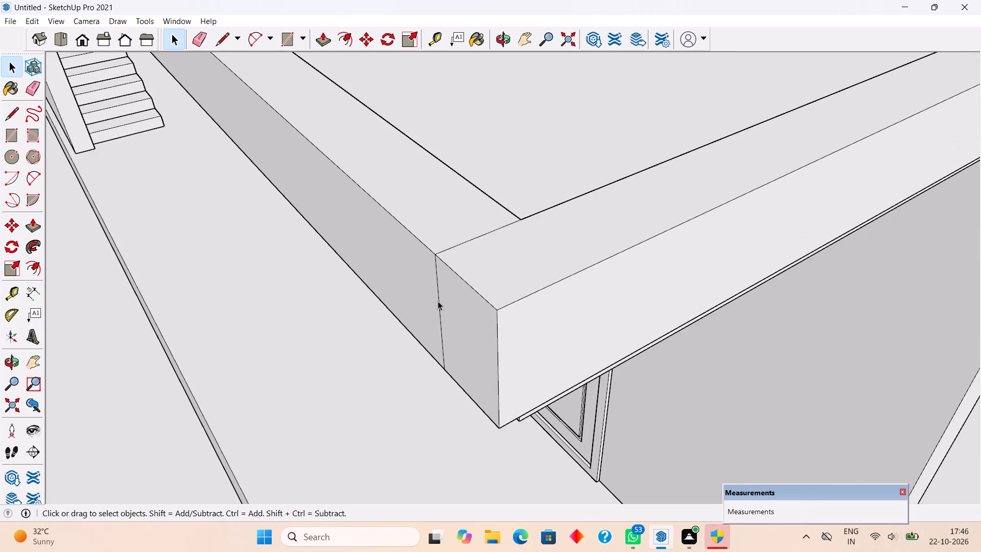
{"action": "key", "text": "Delete"}
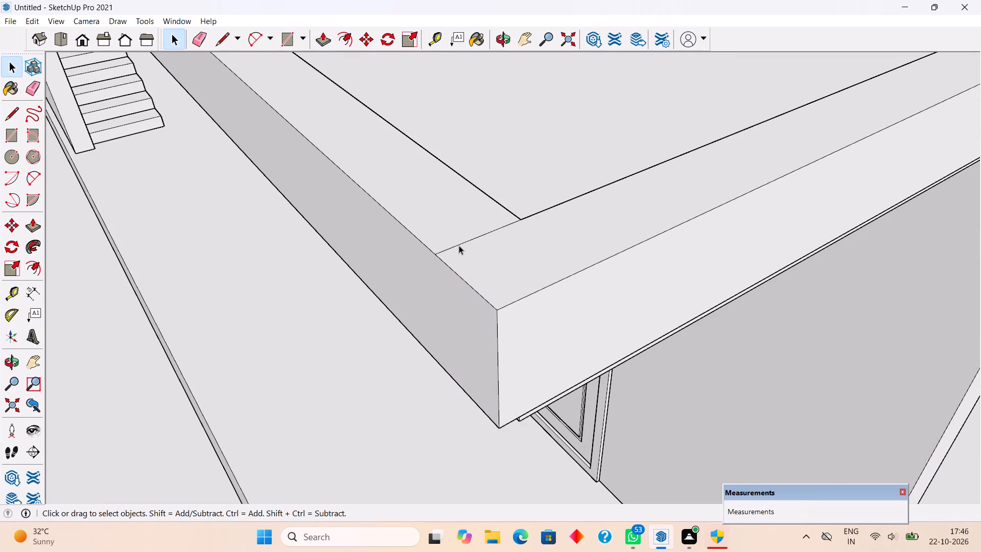
{"action": "left_click", "coordinate": [459, 245]}
{"action": "key", "text": "Delete"}
{"action": "scroll", "coordinate": [459, 245], "scroll_direction": "down", "scroll_amount": 6}
{"action": "scroll", "coordinate": [469, 321], "scroll_direction": "down", "scroll_amount": 9}
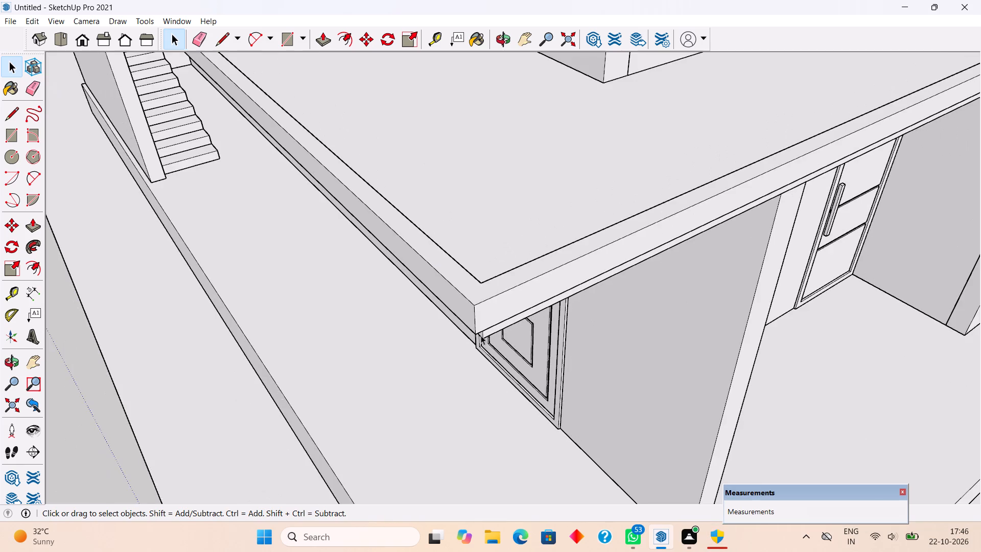
{"action": "middle_click_drag", "start_coordinate": [459, 308], "coordinate": [547, 36]}
{"action": "scroll", "coordinate": [527, 148], "scroll_direction": "up", "scroll_amount": 8}
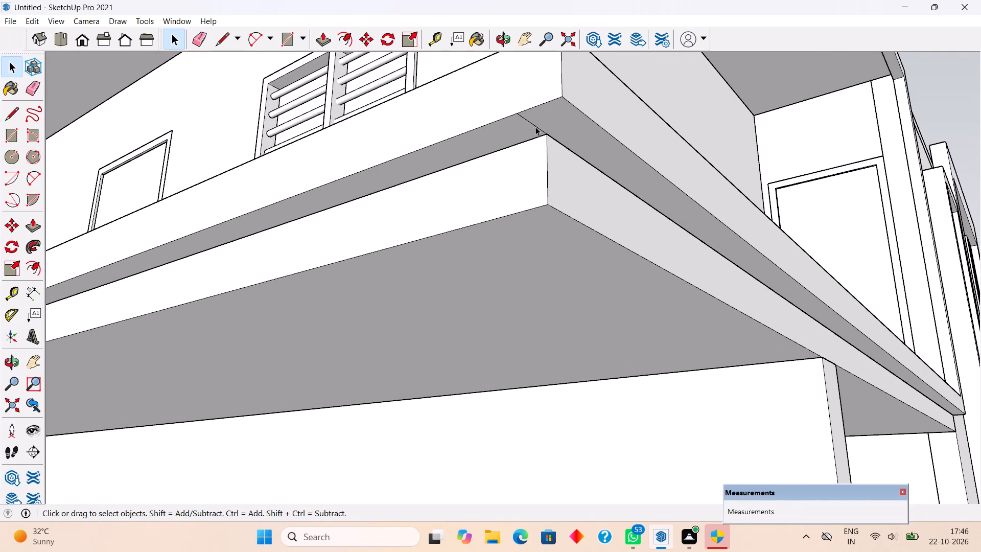
{"action": "left_click", "coordinate": [535, 127]}
{"action": "key", "text": "Delete"}
Delete the outer, top and underside seam edges where the two upper bars meet at the roof corner.
{"action": "scroll", "coordinate": [543, 149], "scroll_direction": "down", "scroll_amount": 10}
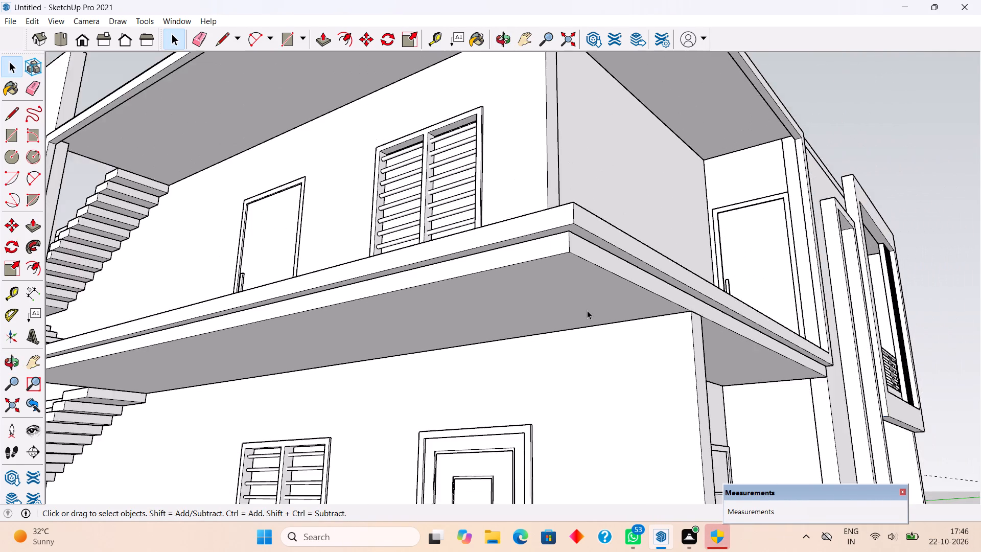
{"action": "scroll", "coordinate": [587, 310], "scroll_direction": "down", "scroll_amount": 12}
{"action": "middle_click_drag", "start_coordinate": [560, 242], "coordinate": [560, 352]}
{"action": "scroll", "coordinate": [598, 216], "scroll_direction": "up", "scroll_amount": 5}
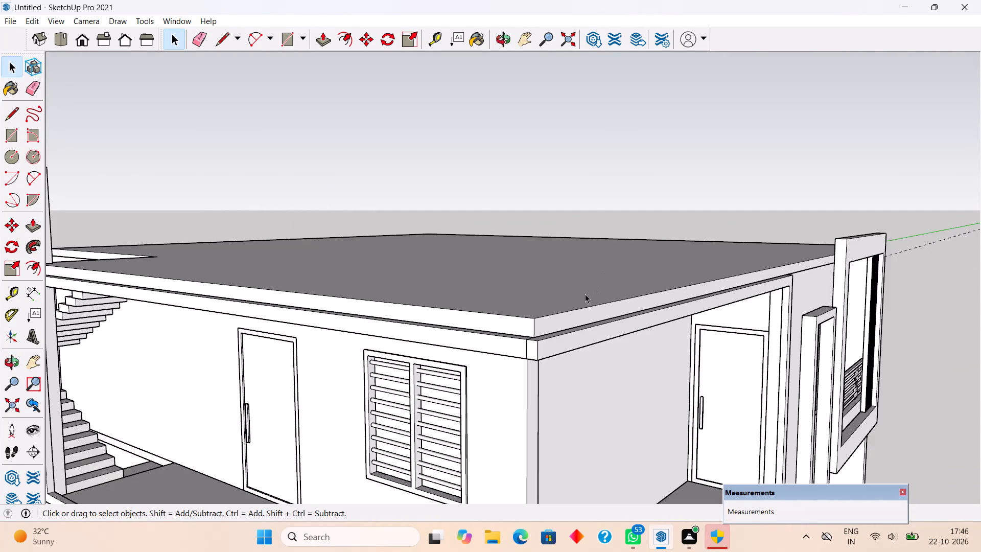
{"action": "scroll", "coordinate": [546, 371], "scroll_direction": "up", "scroll_amount": 5}
{"action": "scroll", "coordinate": [511, 319], "scroll_direction": "up", "scroll_amount": 3}
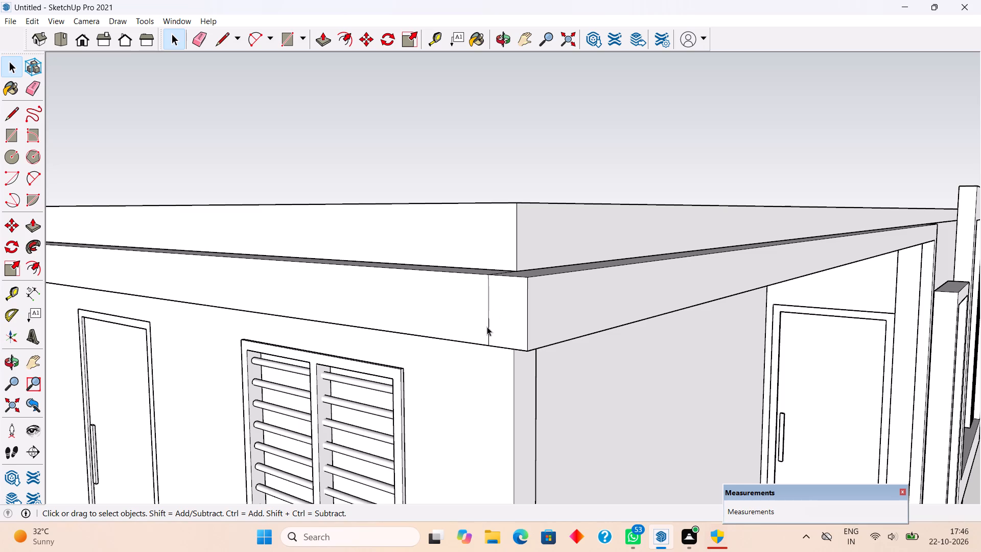
{"action": "left_click", "coordinate": [487, 327]}
{"action": "key", "text": "Delete"}
{"action": "middle_click_drag", "start_coordinate": [547, 280], "coordinate": [518, 382]}
{"action": "scroll", "coordinate": [499, 286], "scroll_direction": "up", "scroll_amount": 5}
{"action": "left_click", "coordinate": [509, 259]}
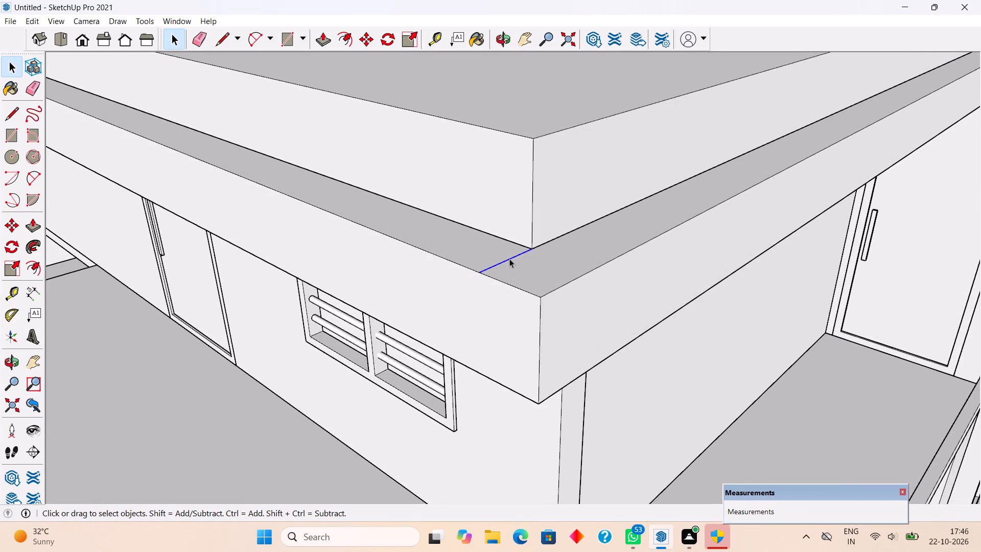
{"action": "key", "text": "Delete"}
{"action": "middle_click_drag", "start_coordinate": [552, 375], "coordinate": [577, 115]}
{"action": "scroll", "coordinate": [528, 348], "scroll_direction": "up", "scroll_amount": 2}
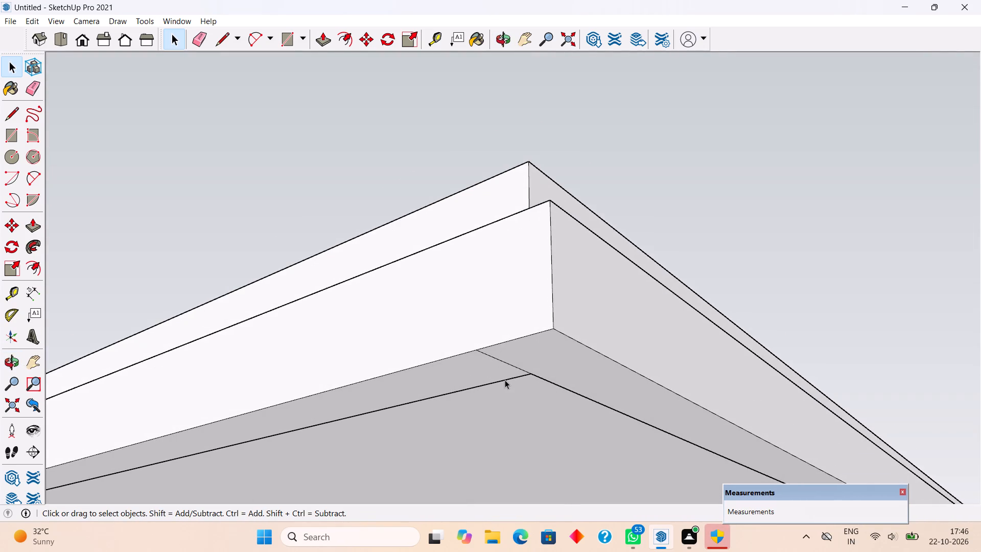
{"action": "scroll", "coordinate": [505, 380], "scroll_direction": "up", "scroll_amount": 1}
{"action": "left_click", "coordinate": [503, 360]}
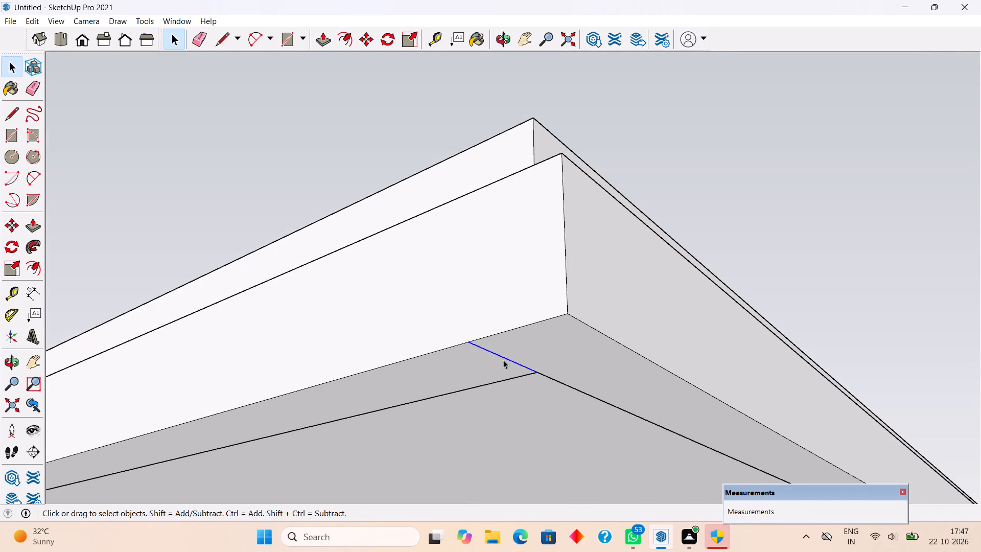
{"action": "key", "text": "Delete"}
Make the whole joined front and side frame one group.
{"action": "triple_click", "coordinate": [508, 335]}
{"action": "right_click", "coordinate": [508, 335]}
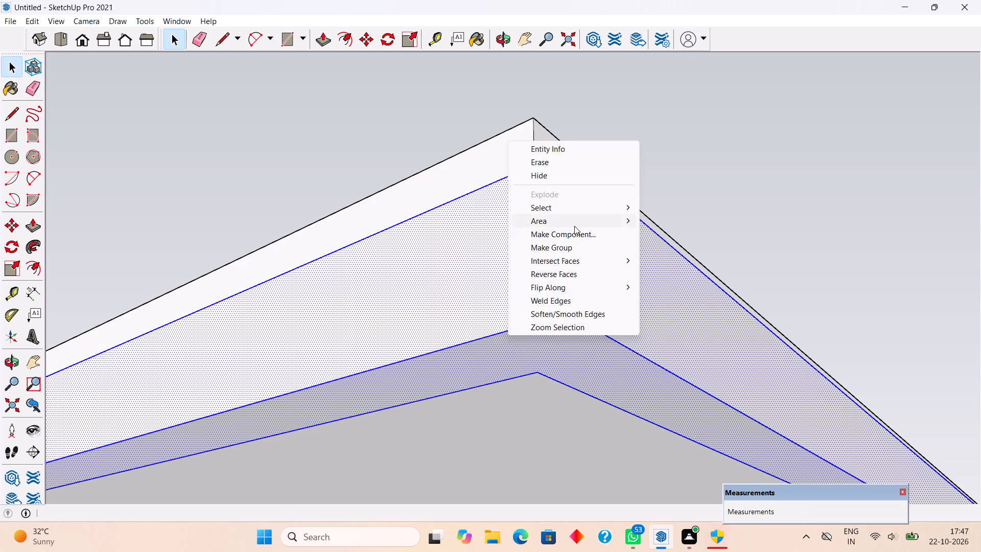
{"action": "left_click", "coordinate": [574, 242]}
{"action": "left_click", "coordinate": [654, 171]}
Examine the joined frame, the upper walkway beside the stair opening, and the ground-floor side wall under the slab.
{"action": "scroll", "coordinate": [654, 171], "scroll_direction": "down", "scroll_amount": 10}
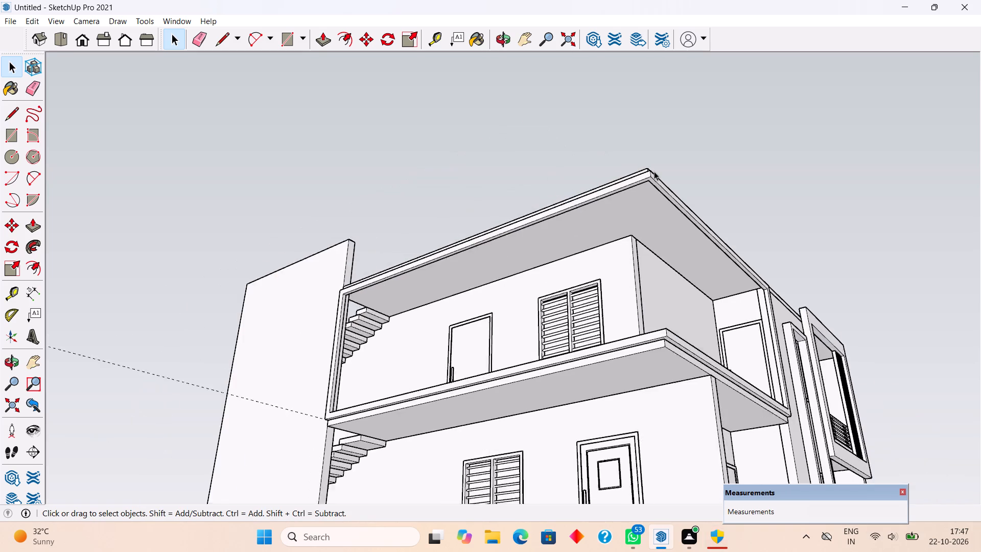
{"action": "middle_click_drag", "start_coordinate": [654, 195], "coordinate": [472, 348]}
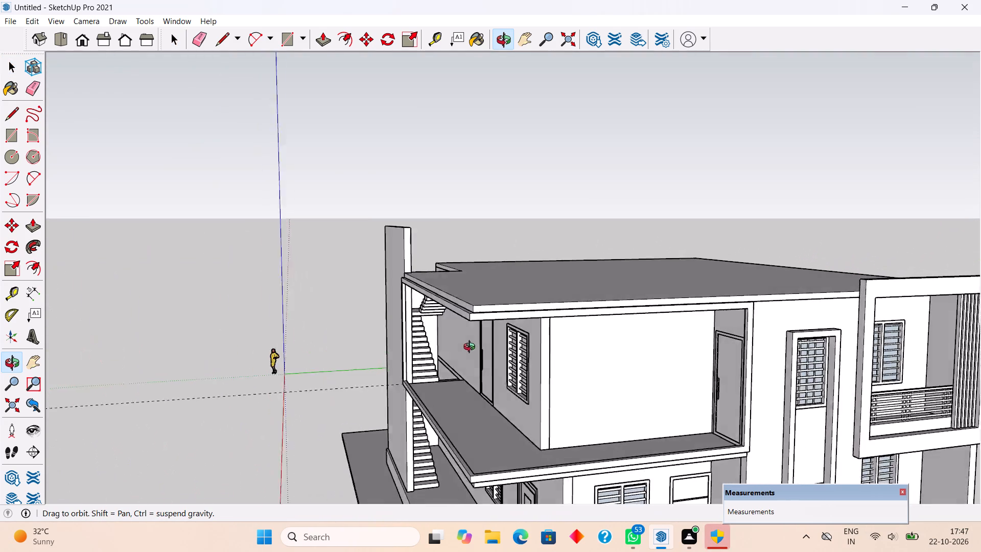
{"action": "middle_click_drag", "start_coordinate": [472, 348], "coordinate": [751, 340]}
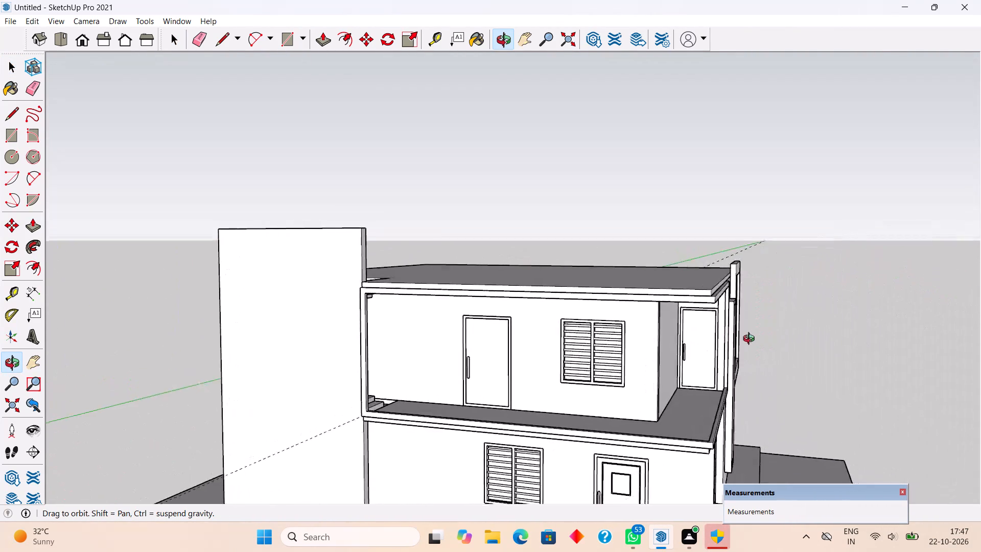
{"action": "middle_click_drag", "start_coordinate": [751, 340], "coordinate": [797, 323]}
{"action": "scroll", "coordinate": [797, 323], "scroll_direction": "down", "scroll_amount": 3}
{"action": "scroll", "coordinate": [671, 402], "scroll_direction": "up", "scroll_amount": 3}
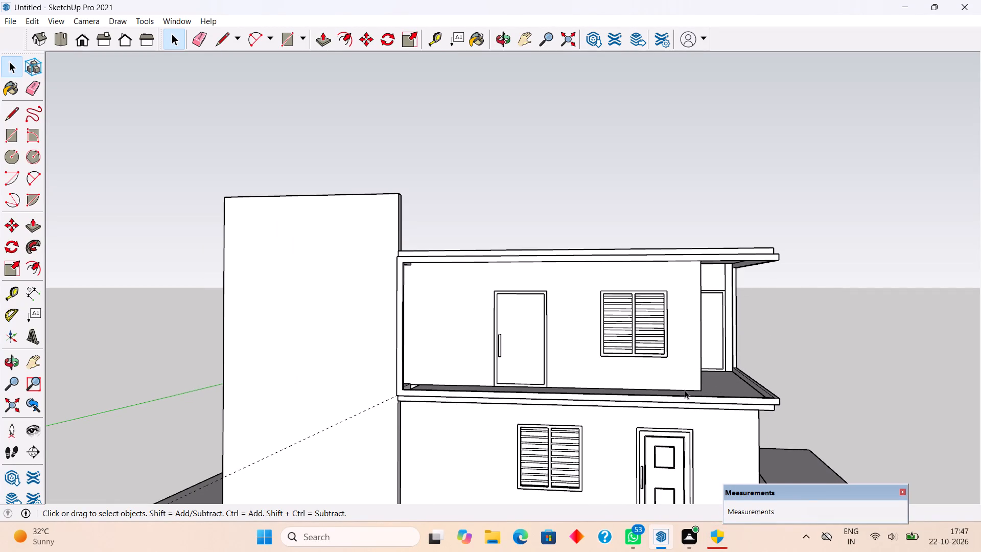
{"action": "scroll", "coordinate": [685, 390], "scroll_direction": "up", "scroll_amount": 1}
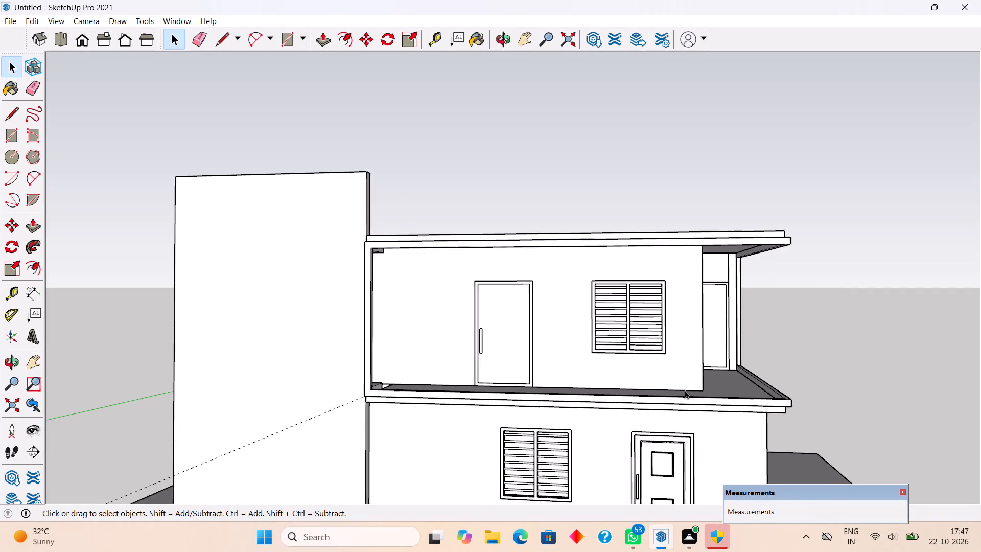
{"action": "scroll", "coordinate": [685, 390], "scroll_direction": "up", "scroll_amount": 1}
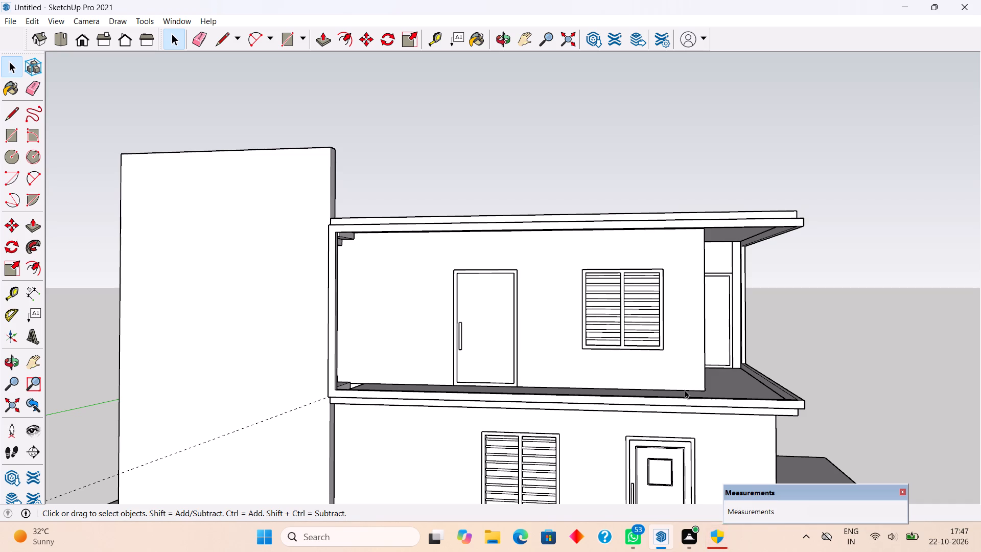
{"action": "middle_click_drag", "start_coordinate": [678, 388], "coordinate": [619, 551]}
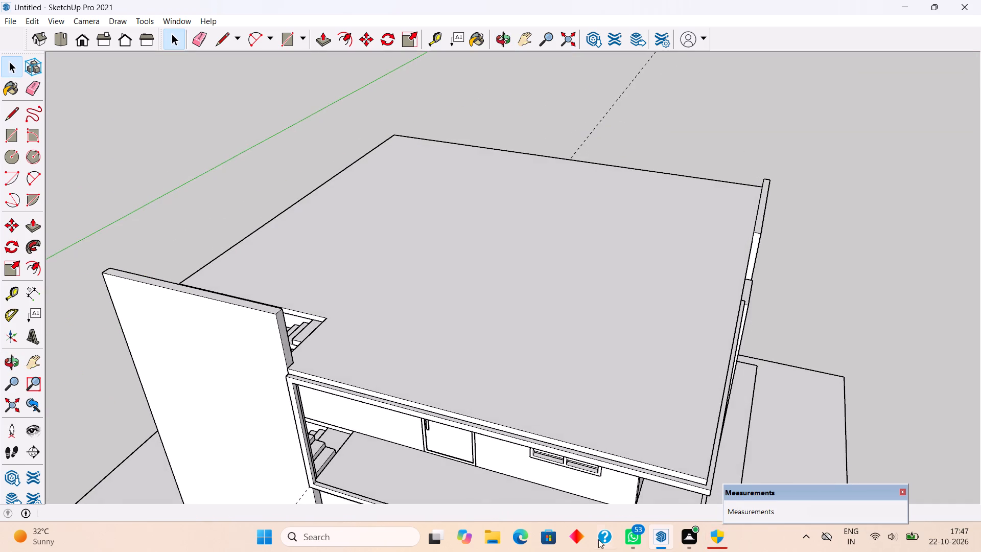
{"action": "scroll", "coordinate": [474, 485], "scroll_direction": "up", "scroll_amount": 7}
{"action": "scroll", "coordinate": [375, 467], "scroll_direction": "up", "scroll_amount": 2}
{"action": "scroll", "coordinate": [188, 423], "scroll_direction": "up", "scroll_amount": 4}
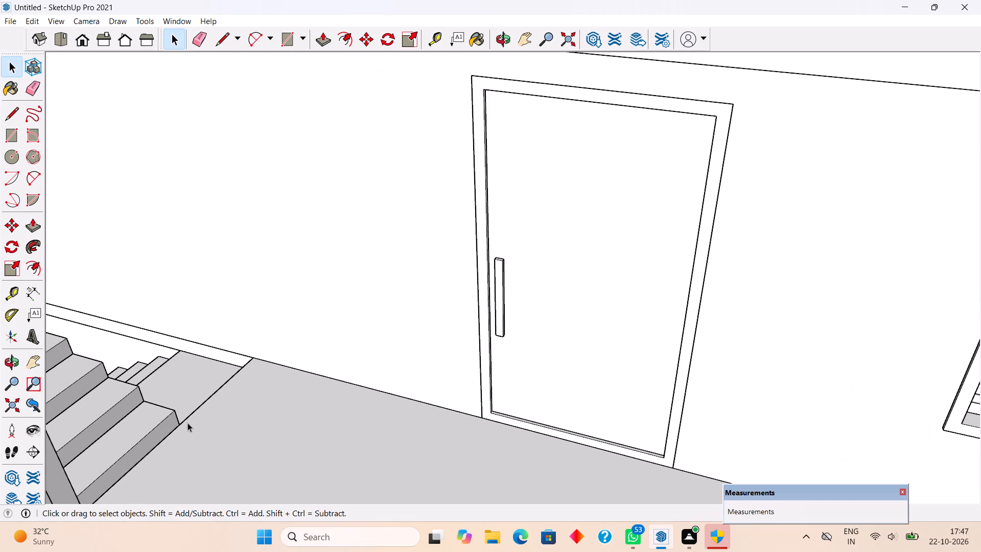
{"action": "middle_click_drag", "start_coordinate": [189, 432], "coordinate": [329, 312]}
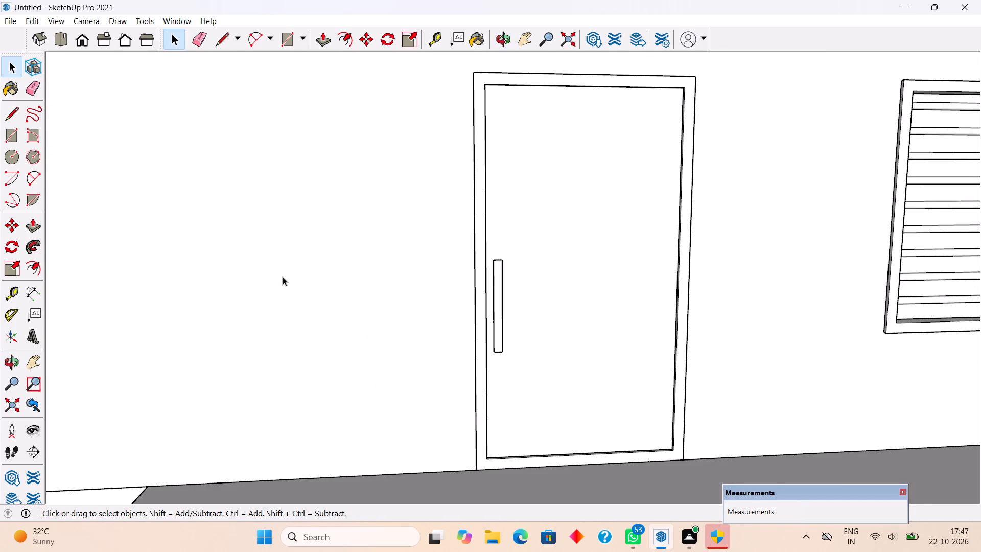
{"action": "scroll", "coordinate": [268, 263], "scroll_direction": "down", "scroll_amount": 7}
{"action": "middle_click_drag", "start_coordinate": [204, 443], "coordinate": [200, 518]}
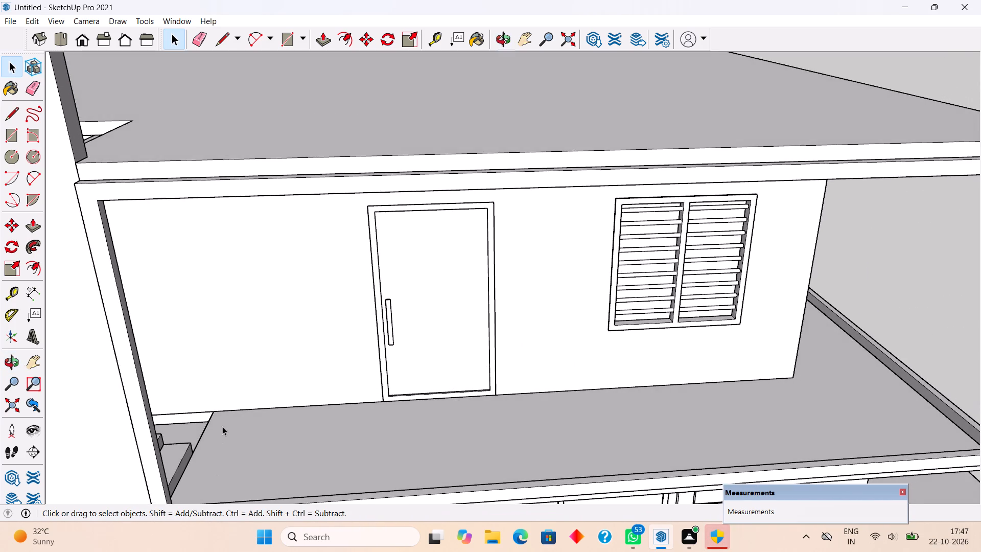
{"action": "scroll", "coordinate": [222, 426], "scroll_direction": "up", "scroll_amount": 9}
{"action": "middle_click_drag", "start_coordinate": [156, 423], "coordinate": [316, 383]}
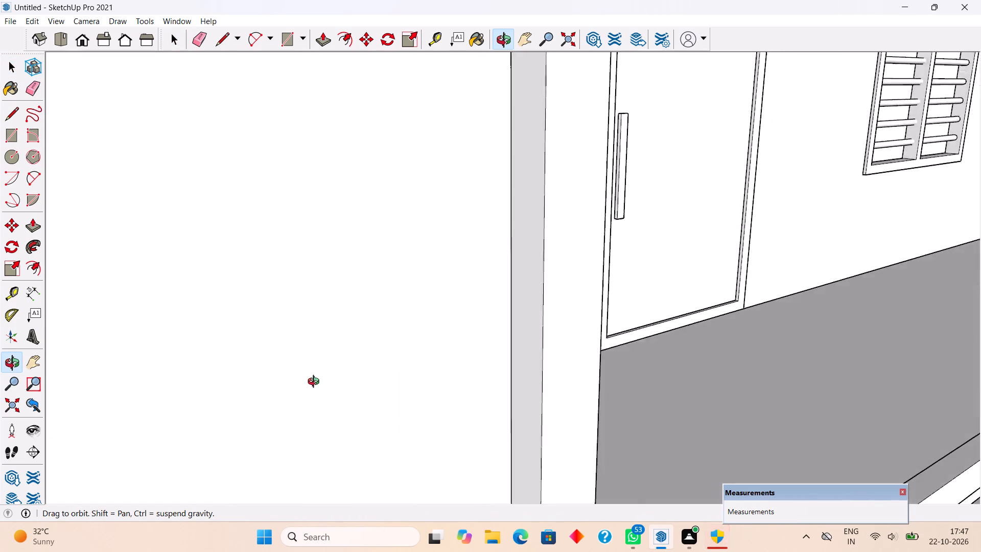
{"action": "middle_click_drag", "start_coordinate": [316, 383], "coordinate": [222, 371]}
{"action": "scroll", "coordinate": [217, 371], "scroll_direction": "down", "scroll_amount": 14}
{"action": "scroll", "coordinate": [307, 469], "scroll_direction": "up", "scroll_amount": 1}
{"action": "middle_click_drag", "start_coordinate": [304, 448], "coordinate": [277, 377]}
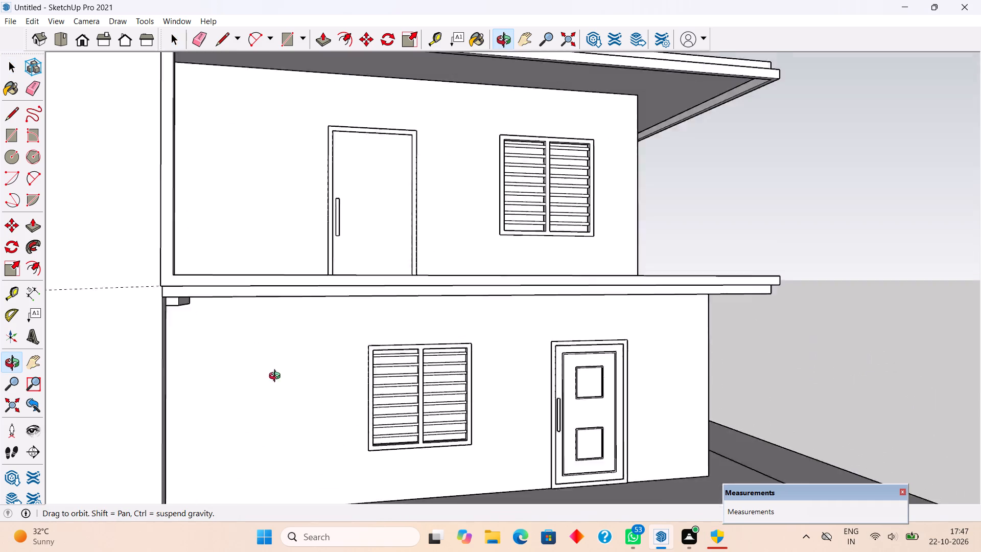
{"action": "middle_click_drag", "start_coordinate": [277, 377], "coordinate": [218, 298]}
{"action": "scroll", "coordinate": [212, 298], "scroll_direction": "down", "scroll_amount": 1}
{"action": "scroll", "coordinate": [185, 267], "scroll_direction": "up", "scroll_amount": 8}
{"action": "scroll", "coordinate": [185, 291], "scroll_direction": "down", "scroll_amount": 5}
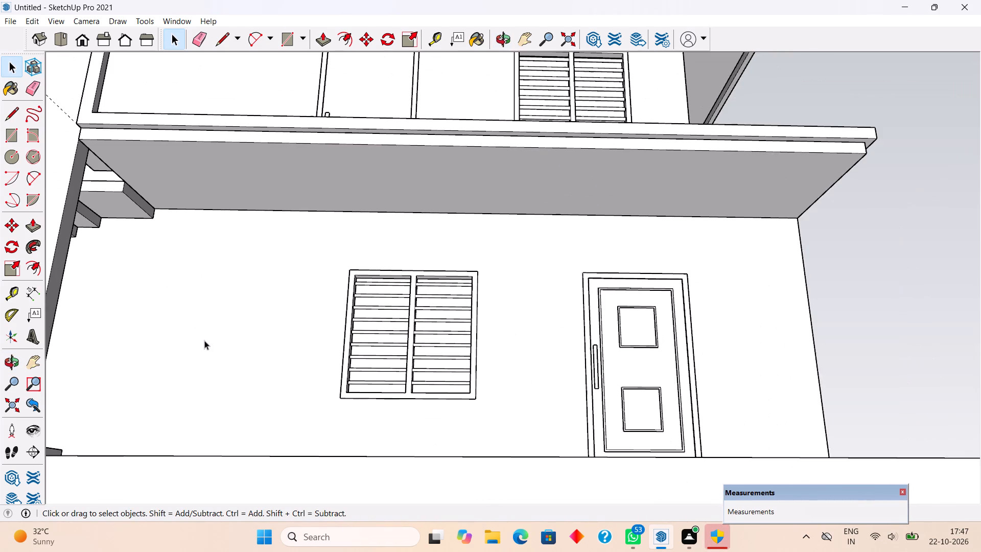
Examine the side of the house, from the ground-floor wall under the slab to the upper walkway and tall blank wall.
{"action": "scroll", "coordinate": [104, 207], "scroll_direction": "up", "scroll_amount": 8}
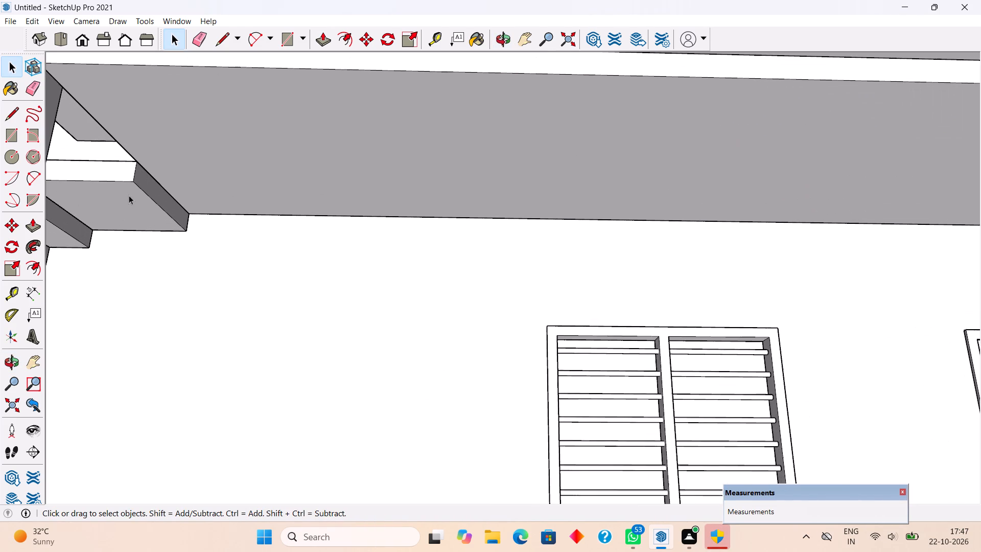
{"action": "scroll", "coordinate": [129, 198], "scroll_direction": "down", "scroll_amount": 11}
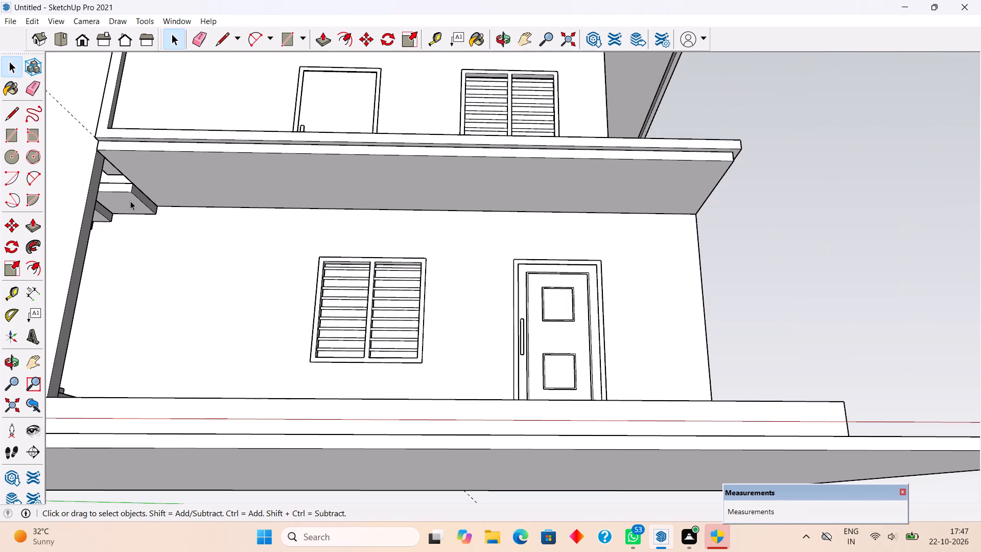
{"action": "scroll", "coordinate": [130, 201], "scroll_direction": "down", "scroll_amount": 6}
{"action": "middle_click_drag", "start_coordinate": [162, 276], "coordinate": [206, 424]}
{"action": "scroll", "coordinate": [206, 424], "scroll_direction": "down", "scroll_amount": 4}
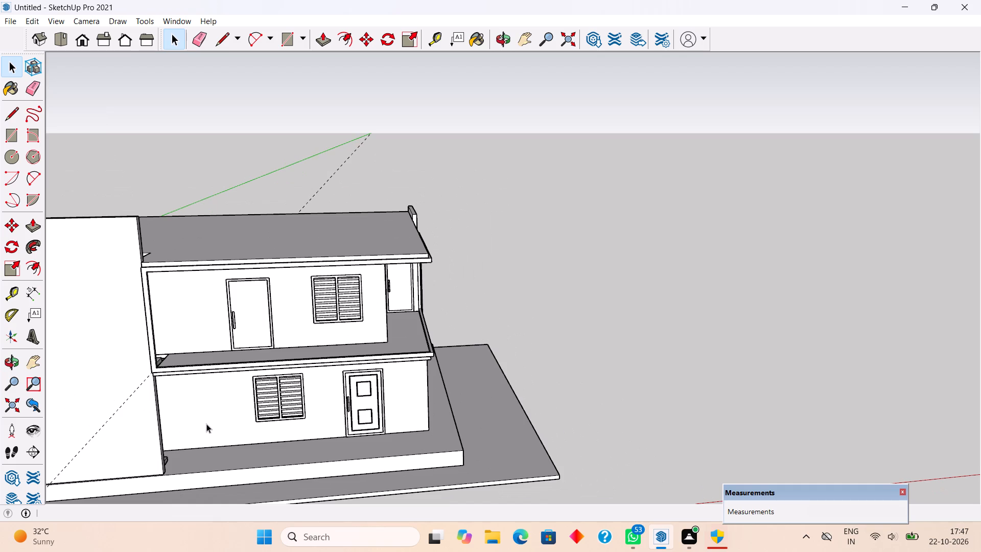
{"action": "left_click", "coordinate": [480, 328]}
{"action": "scroll", "coordinate": [476, 330], "scroll_direction": "down", "scroll_amount": 3}
{"action": "scroll", "coordinate": [149, 384], "scroll_direction": "up", "scroll_amount": 2}
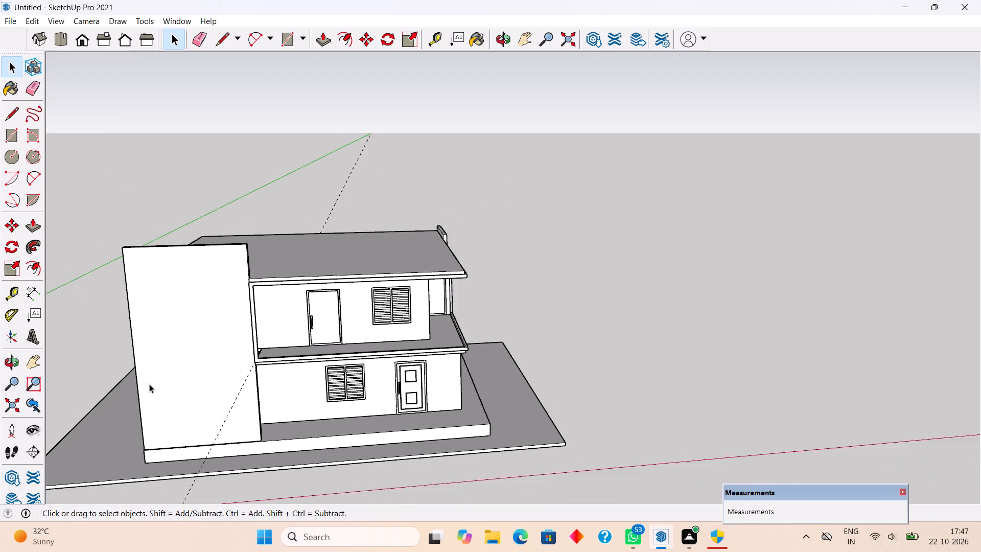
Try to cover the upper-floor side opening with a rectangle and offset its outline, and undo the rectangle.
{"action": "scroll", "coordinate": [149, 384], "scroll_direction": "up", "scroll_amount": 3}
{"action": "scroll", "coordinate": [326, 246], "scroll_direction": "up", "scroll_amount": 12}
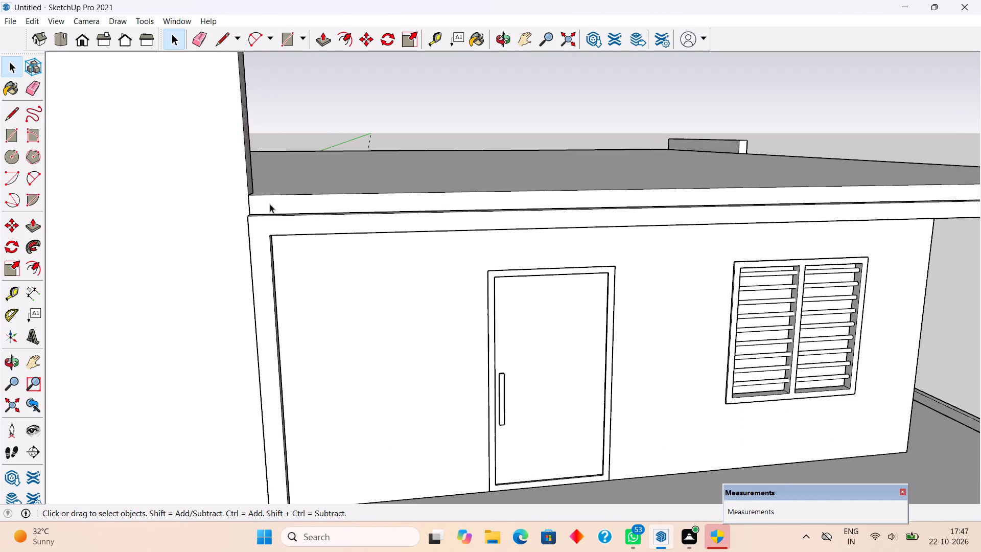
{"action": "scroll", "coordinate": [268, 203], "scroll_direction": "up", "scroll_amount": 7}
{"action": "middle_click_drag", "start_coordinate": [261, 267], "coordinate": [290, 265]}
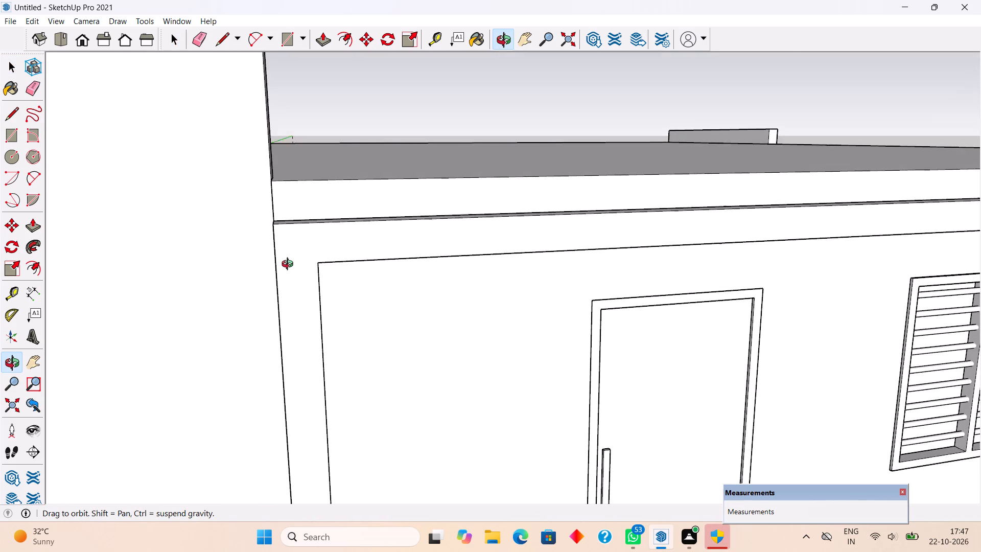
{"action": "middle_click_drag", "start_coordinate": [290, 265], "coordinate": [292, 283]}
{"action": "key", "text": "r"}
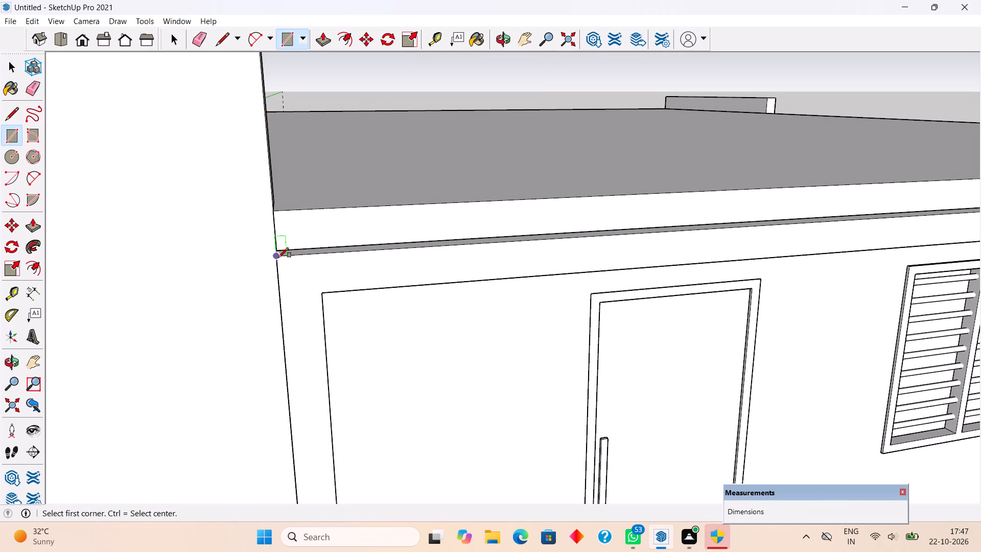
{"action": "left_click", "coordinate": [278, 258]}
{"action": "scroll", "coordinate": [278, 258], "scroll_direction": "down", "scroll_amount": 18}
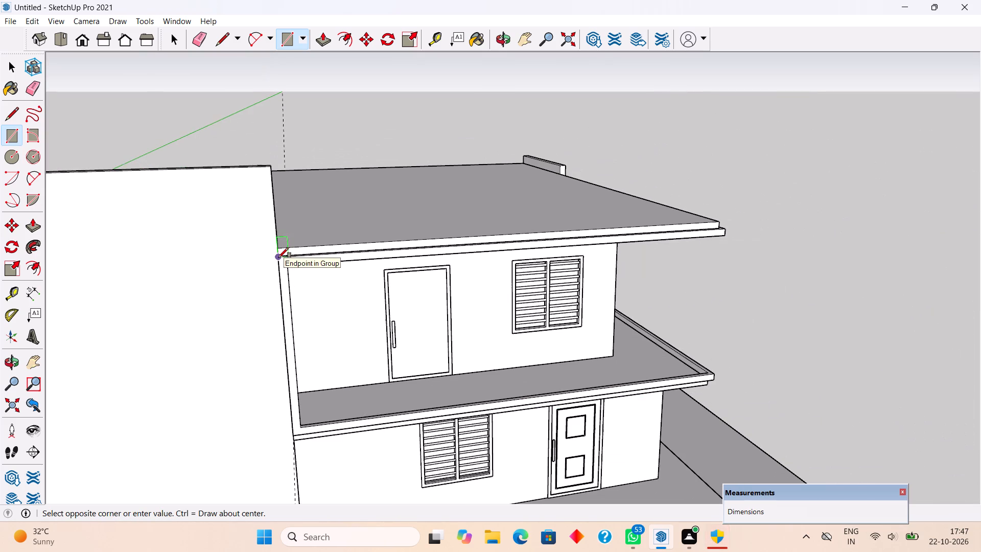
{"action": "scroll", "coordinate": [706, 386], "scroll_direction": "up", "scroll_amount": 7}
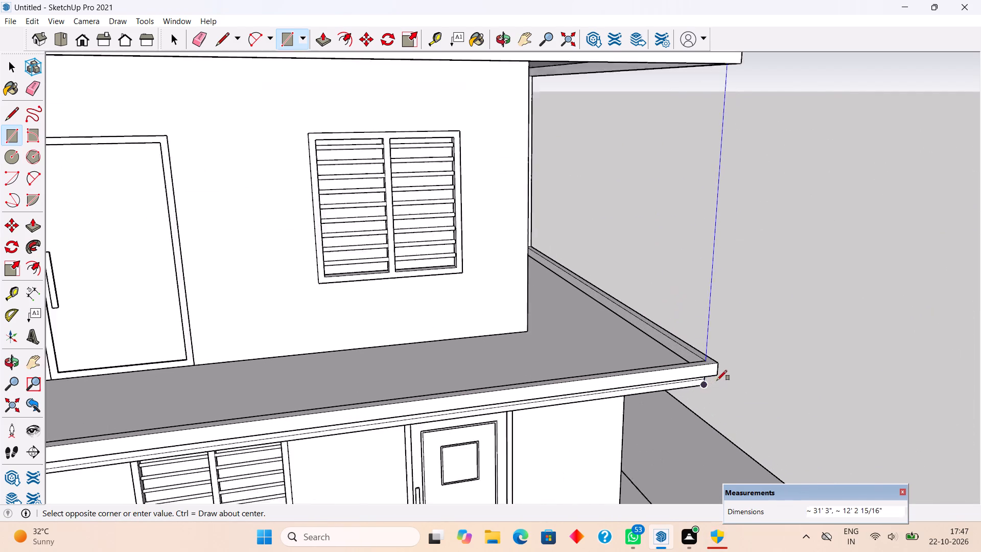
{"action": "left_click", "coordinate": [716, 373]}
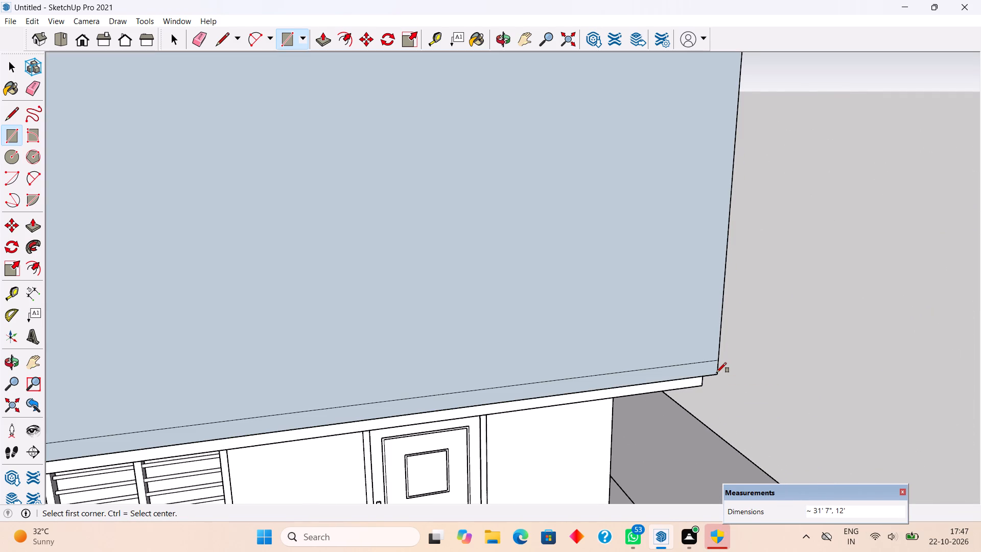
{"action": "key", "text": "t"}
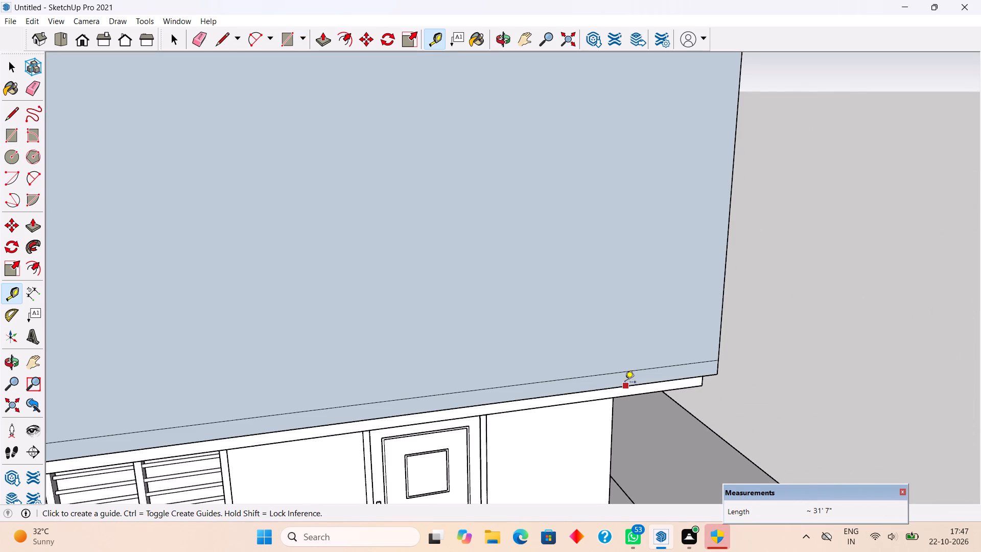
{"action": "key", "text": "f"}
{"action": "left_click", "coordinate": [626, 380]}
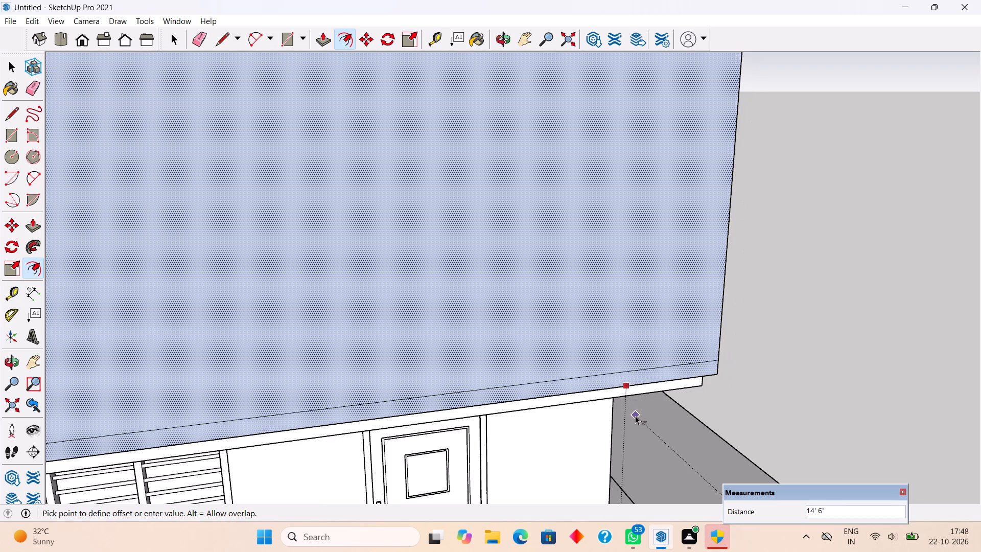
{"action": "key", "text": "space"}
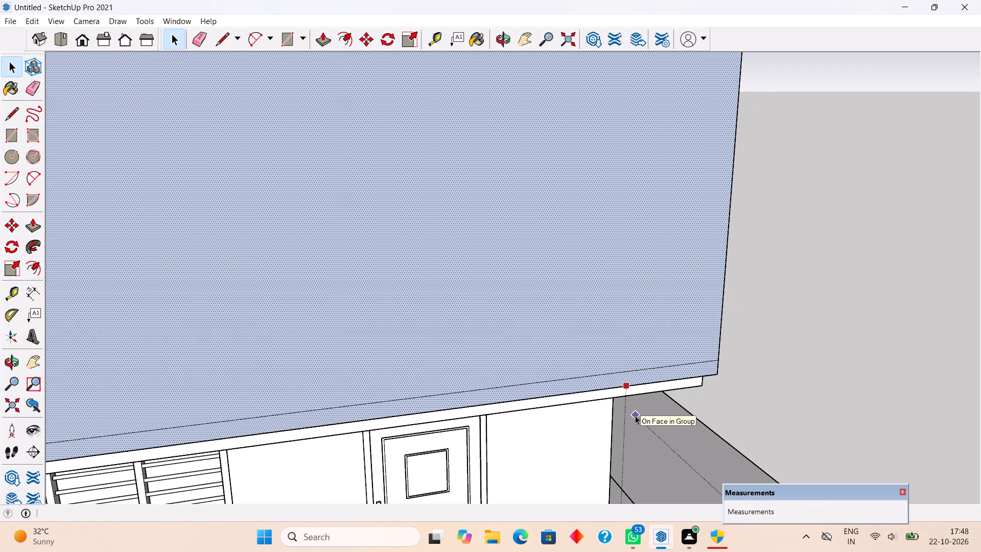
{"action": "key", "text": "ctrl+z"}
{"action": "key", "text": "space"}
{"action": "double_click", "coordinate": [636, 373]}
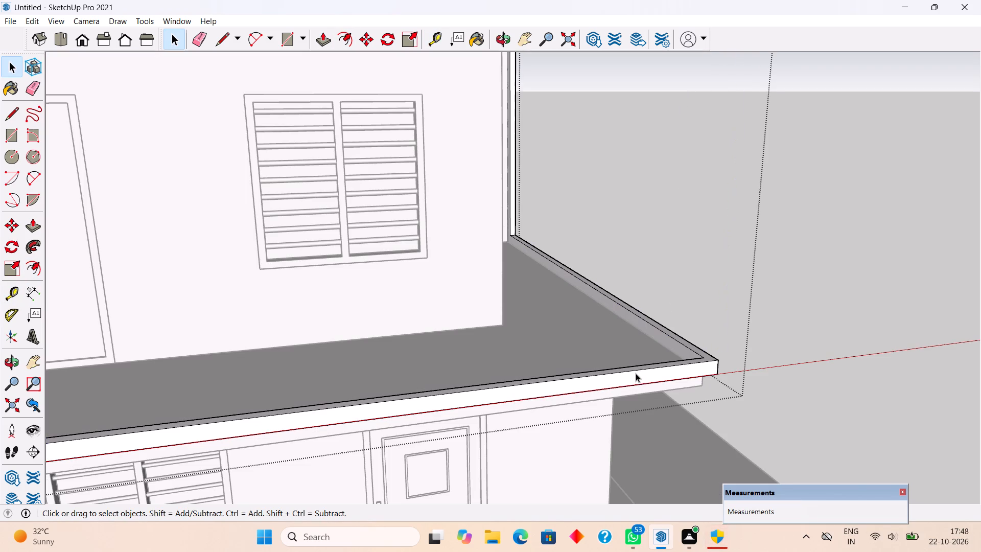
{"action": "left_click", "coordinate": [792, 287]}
Draw a rectangle about 31' 7" by 12' over the upper side opening, from the roof corner at the blank wall to the walkway's outer lower corner.
{"action": "scroll", "coordinate": [792, 287], "scroll_direction": "down", "scroll_amount": 8}
{"action": "scroll", "coordinate": [356, 214], "scroll_direction": "up", "scroll_amount": 2}
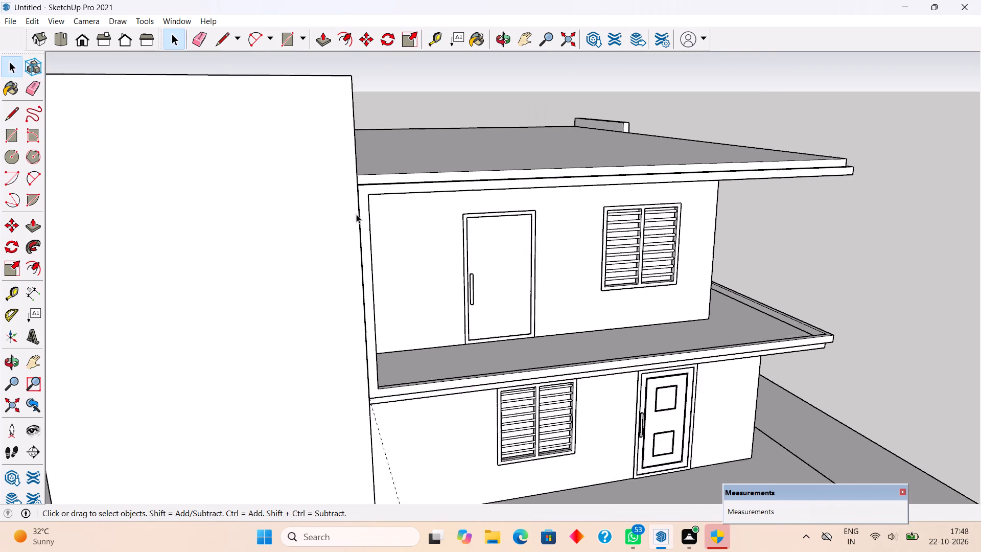
{"action": "scroll", "coordinate": [356, 214], "scroll_direction": "up", "scroll_amount": 2}
{"action": "scroll", "coordinate": [390, 189], "scroll_direction": "up", "scroll_amount": 4}
{"action": "key", "text": "r"}
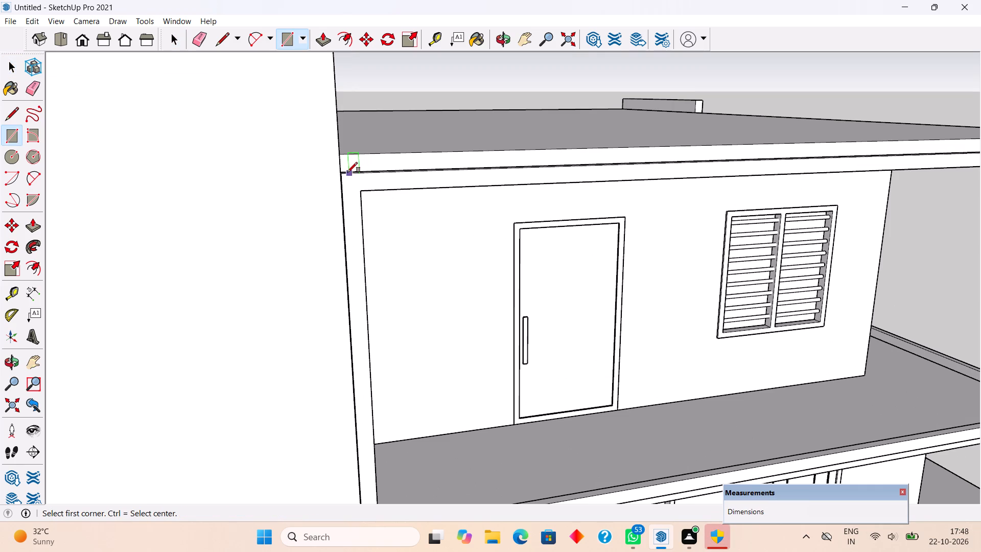
{"action": "left_click", "coordinate": [337, 175]}
{"action": "scroll", "coordinate": [337, 175], "scroll_direction": "down", "scroll_amount": 7}
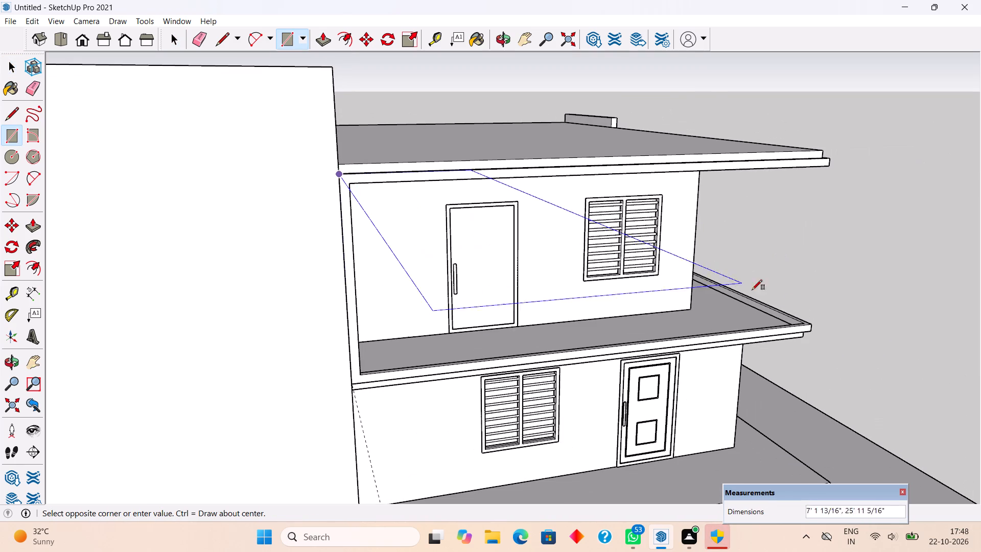
{"action": "scroll", "coordinate": [847, 318], "scroll_direction": "up", "scroll_amount": 4}
{"action": "scroll", "coordinate": [800, 338], "scroll_direction": "up", "scroll_amount": 4}
{"action": "left_click", "coordinate": [787, 334]}
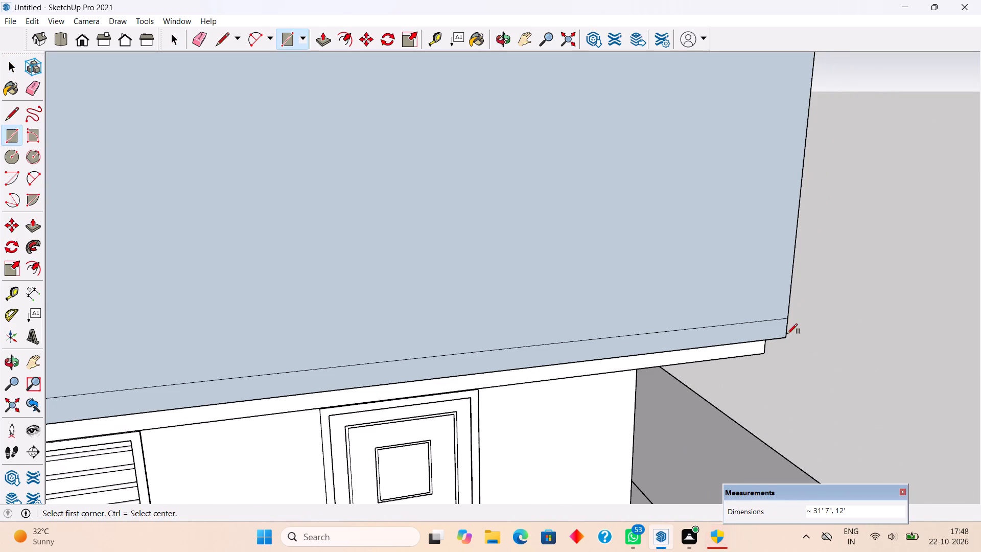
Offset the rectangle's outline outward by 1' to form a border around the side opening.
{"action": "key", "text": "f"}
{"action": "left_click", "coordinate": [732, 329]}
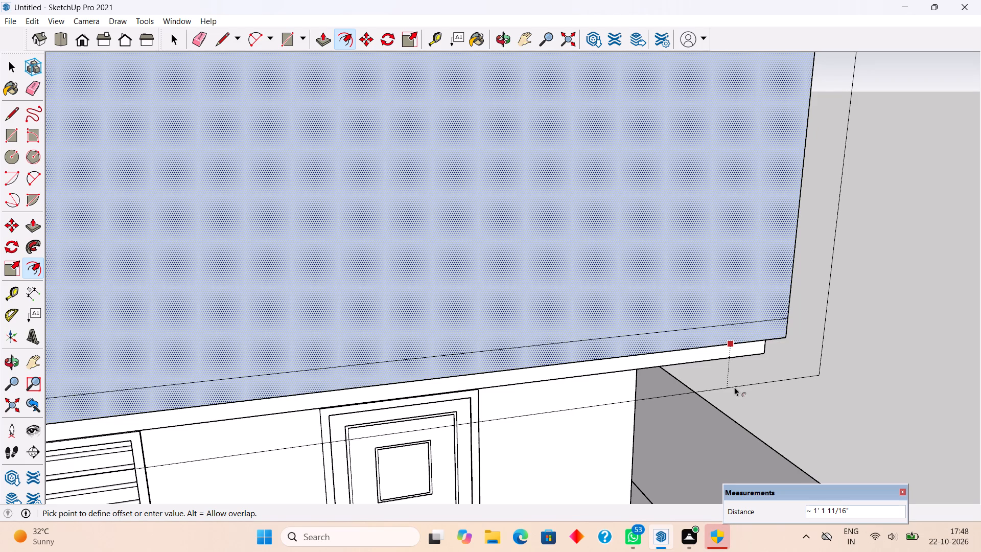
{"action": "type", "text": "1'"}
{"action": "key", "text": "Return"}
{"action": "key", "text": "space"}
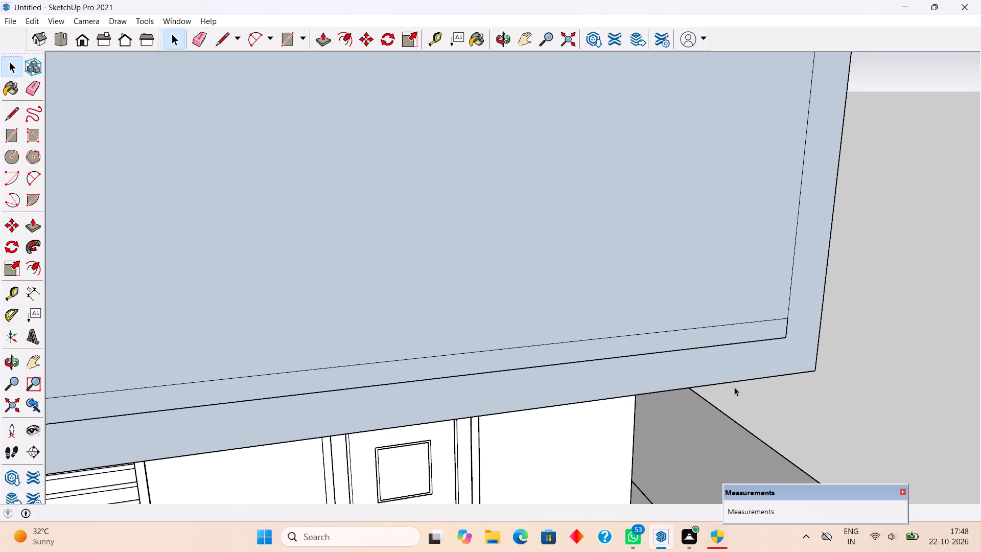
Delete the inner rectangle face so only the border band surrounds the upper side opening.
{"action": "scroll", "coordinate": [734, 387], "scroll_direction": "down", "scroll_amount": 6}
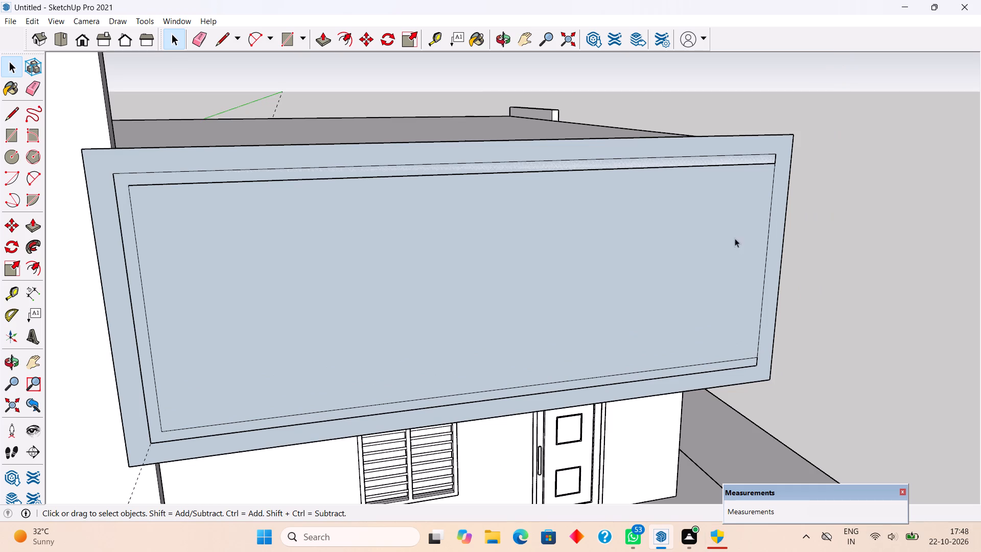
{"action": "left_click", "coordinate": [726, 245]}
{"action": "key", "text": "Delete"}
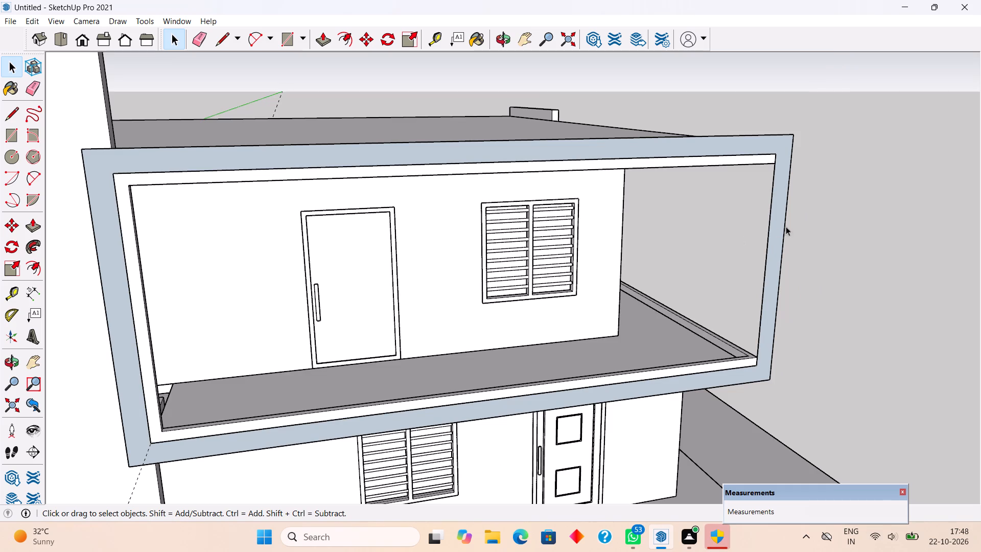
Draw a 1' line across the border from its lower inner corner at the walkway's open end to the outer edge.
{"action": "scroll", "coordinate": [803, 314], "scroll_direction": "up", "scroll_amount": 4}
{"action": "scroll", "coordinate": [776, 382], "scroll_direction": "up", "scroll_amount": 3}
{"action": "middle_click_drag", "start_coordinate": [748, 384], "coordinate": [659, 327]}
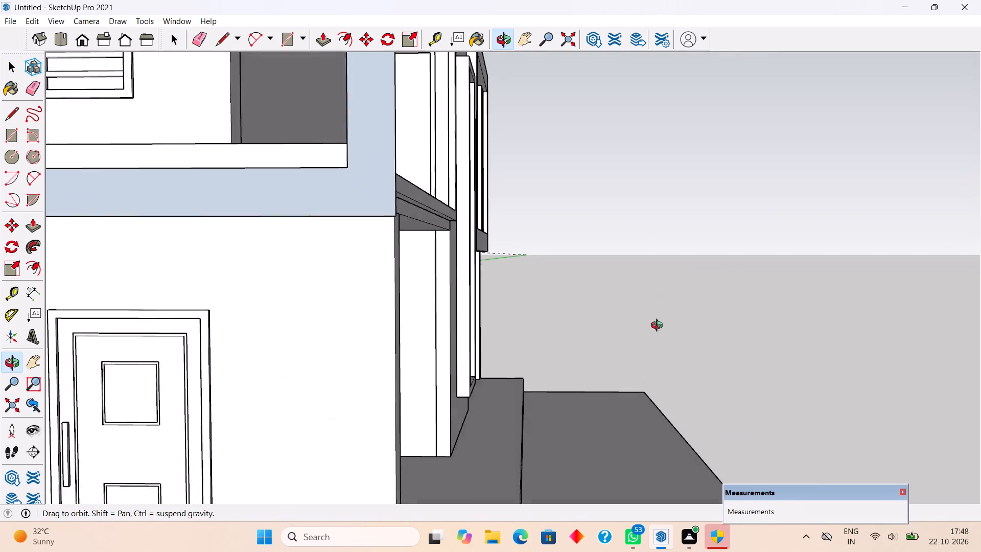
{"action": "middle_click_drag", "start_coordinate": [659, 327], "coordinate": [664, 342]}
{"action": "scroll", "coordinate": [348, 272], "scroll_direction": "up", "scroll_amount": 5}
{"action": "scroll", "coordinate": [391, 249], "scroll_direction": "up", "scroll_amount": 5}
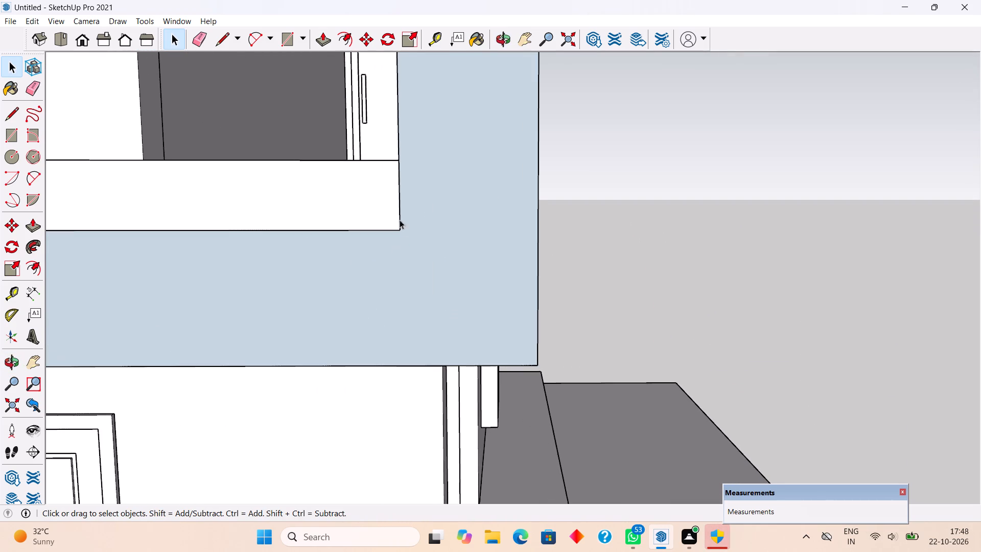
{"action": "middle_click_drag", "start_coordinate": [391, 210], "coordinate": [325, 146]}
{"action": "key", "text": "l"}
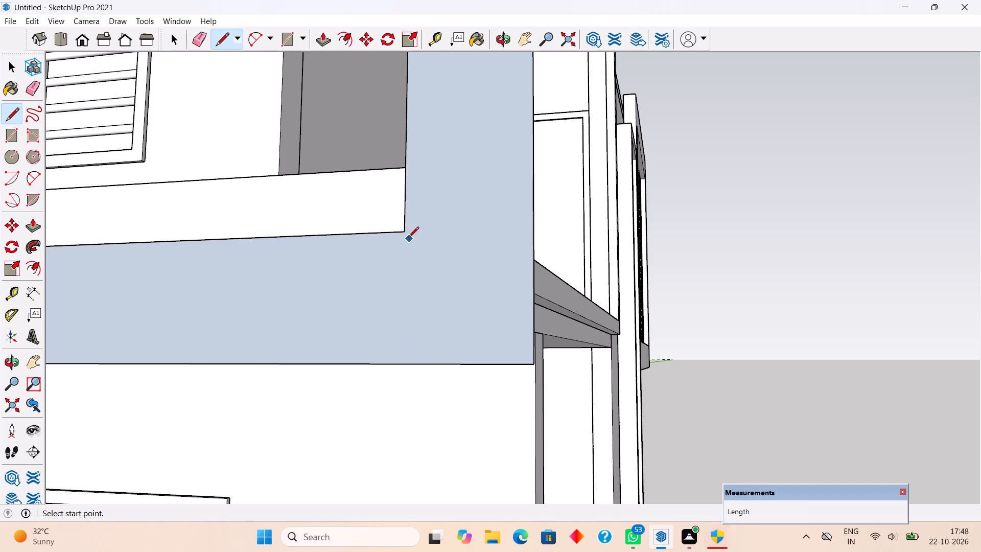
{"action": "left_click", "coordinate": [406, 231]}
{"action": "left_click", "coordinate": [535, 231]}
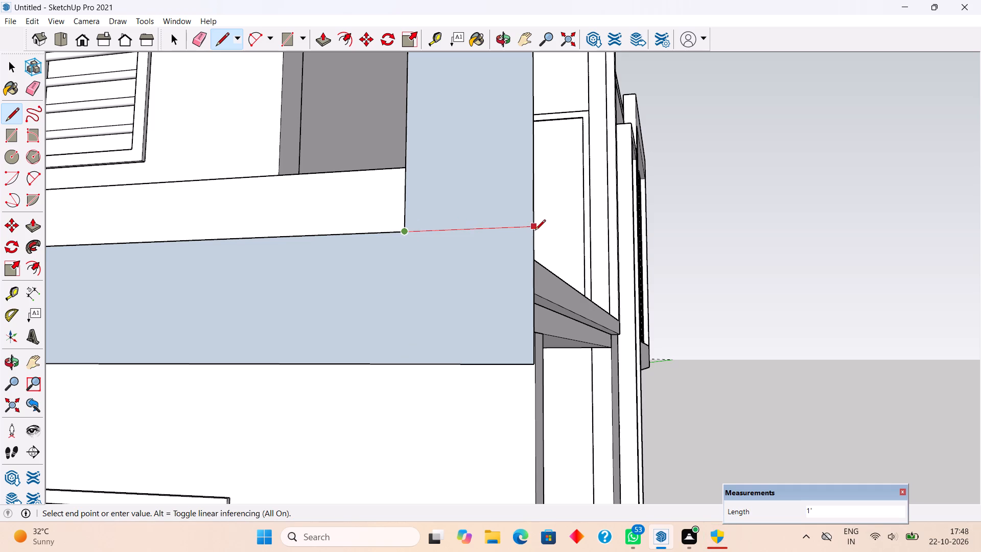
Draw a 1' line across the border from its upper inner corner at the roof's open end to the outer edge.
{"action": "scroll", "coordinate": [525, 284], "scroll_direction": "down", "scroll_amount": 9}
{"action": "scroll", "coordinate": [539, 390], "scroll_direction": "up", "scroll_amount": 1}
{"action": "scroll", "coordinate": [539, 390], "scroll_direction": "down", "scroll_amount": 7}
{"action": "scroll", "coordinate": [518, 89], "scroll_direction": "up", "scroll_amount": 4}
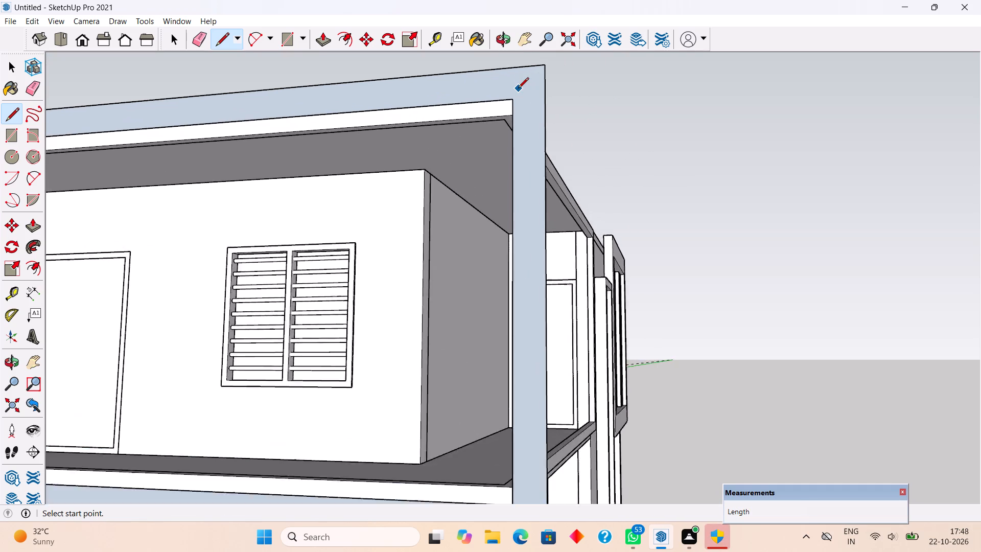
{"action": "scroll", "coordinate": [518, 89], "scroll_direction": "up", "scroll_amount": 16}
{"action": "left_click", "coordinate": [499, 103]}
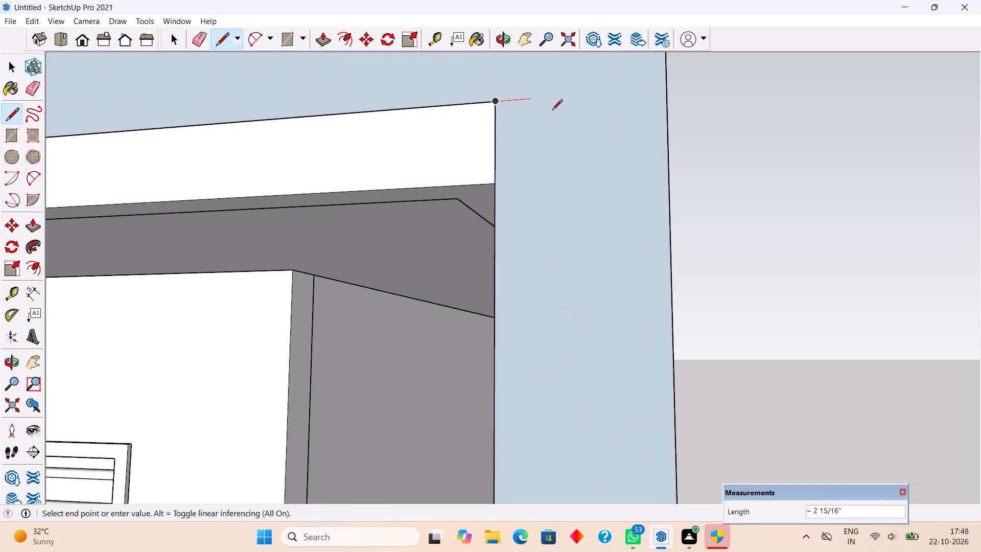
{"action": "left_click", "coordinate": [665, 87]}
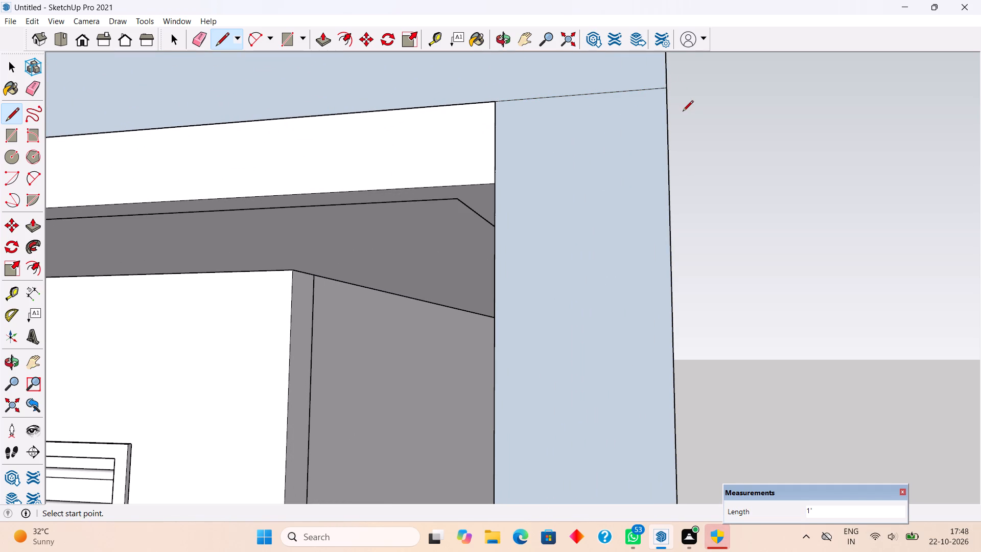
Delete the border's vertical strip at the end away from the blank wall, including its face, outer edge and inner edge.
{"action": "key", "text": "space"}
{"action": "left_click", "coordinate": [634, 175]}
{"action": "key", "text": "Delete"}
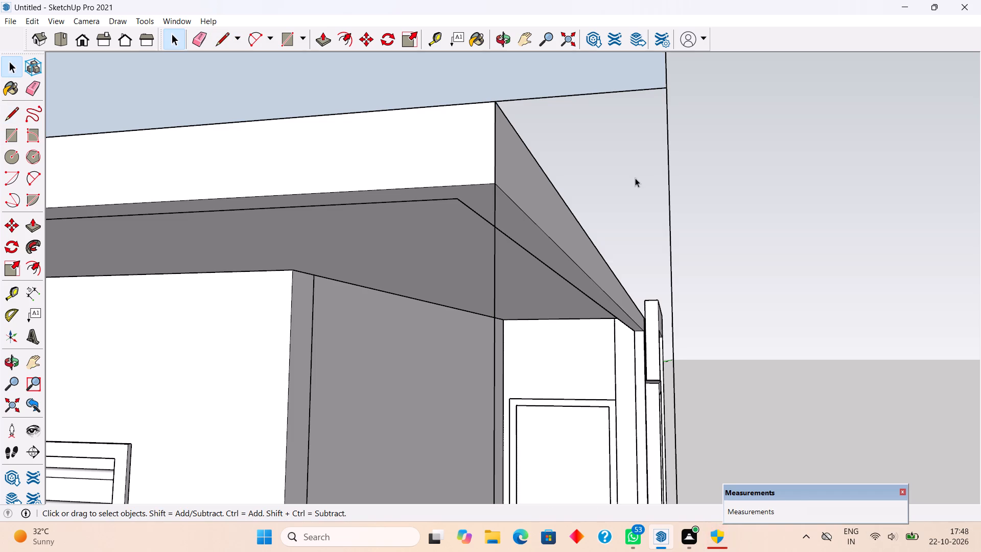
{"action": "left_click", "coordinate": [669, 199]}
{"action": "key", "text": "Delete"}
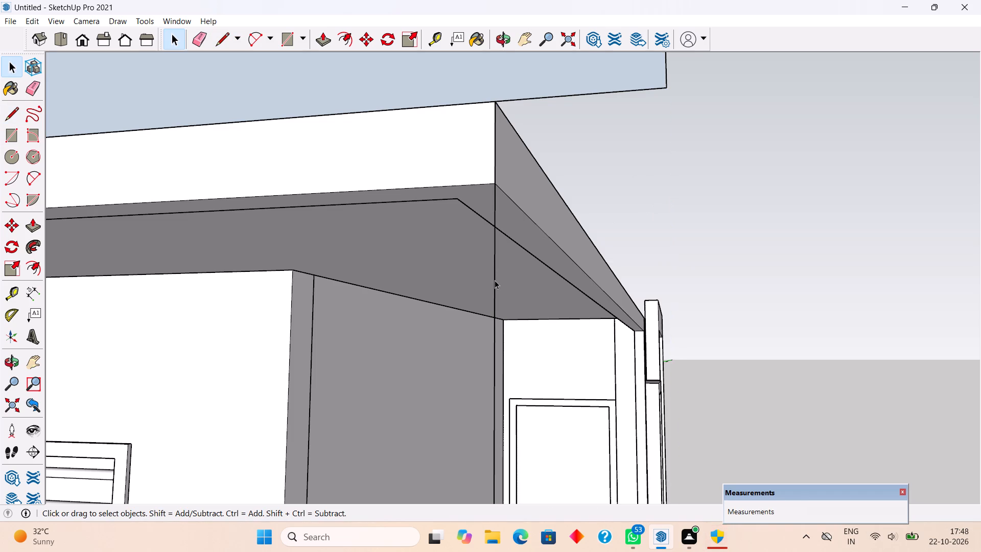
{"action": "left_click", "coordinate": [495, 280]}
{"action": "key", "text": "Delete"}
Push/Pull the remaining C-shaped border face outward by 2" on the side of the house.
{"action": "scroll", "coordinate": [523, 221], "scroll_direction": "down", "scroll_amount": 17}
{"action": "scroll", "coordinate": [534, 220], "scroll_direction": "down", "scroll_amount": 8}
{"action": "middle_click_drag", "start_coordinate": [452, 255], "coordinate": [728, 293]}
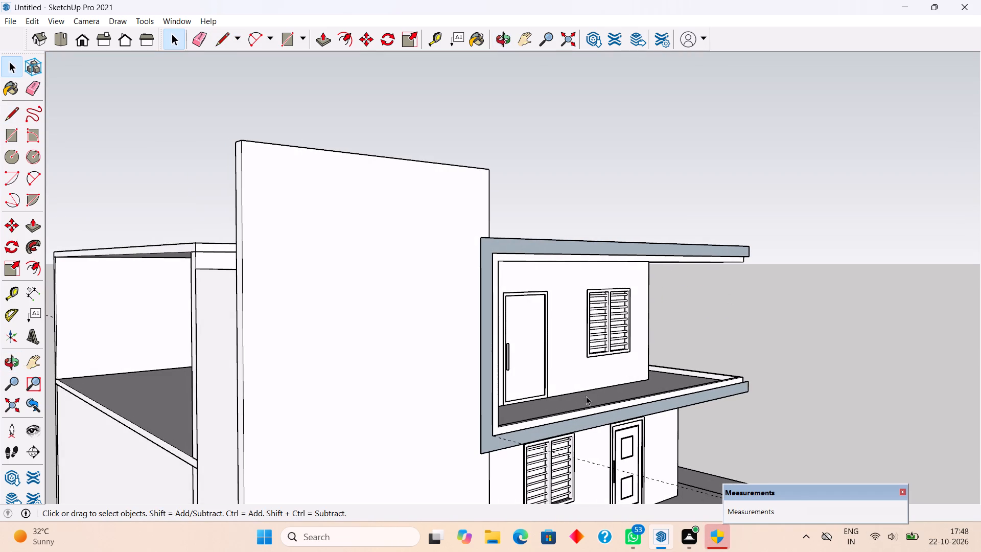
{"action": "key", "text": "p"}
{"action": "left_click", "coordinate": [491, 440]}
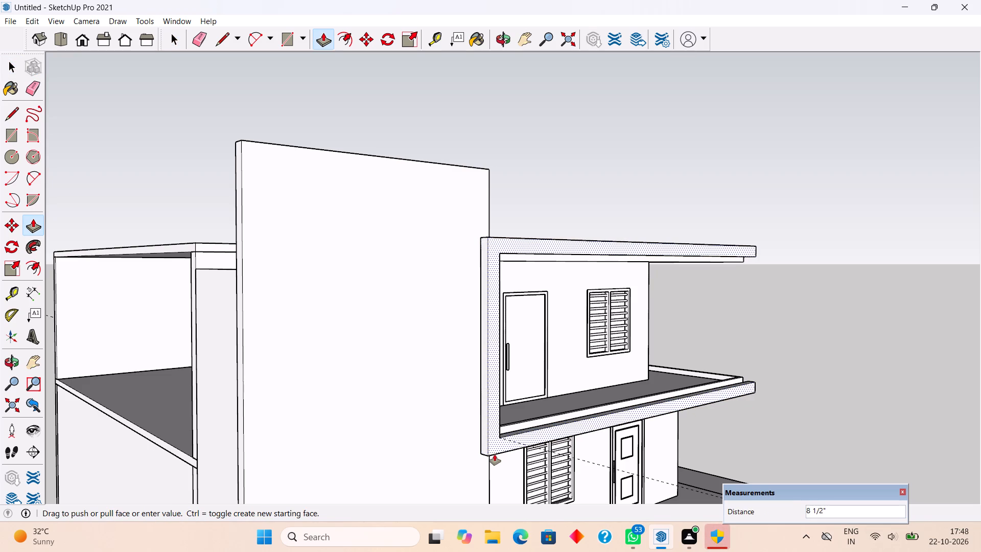
{"action": "type", "text": "2\""}
{"action": "key", "text": "Return"}
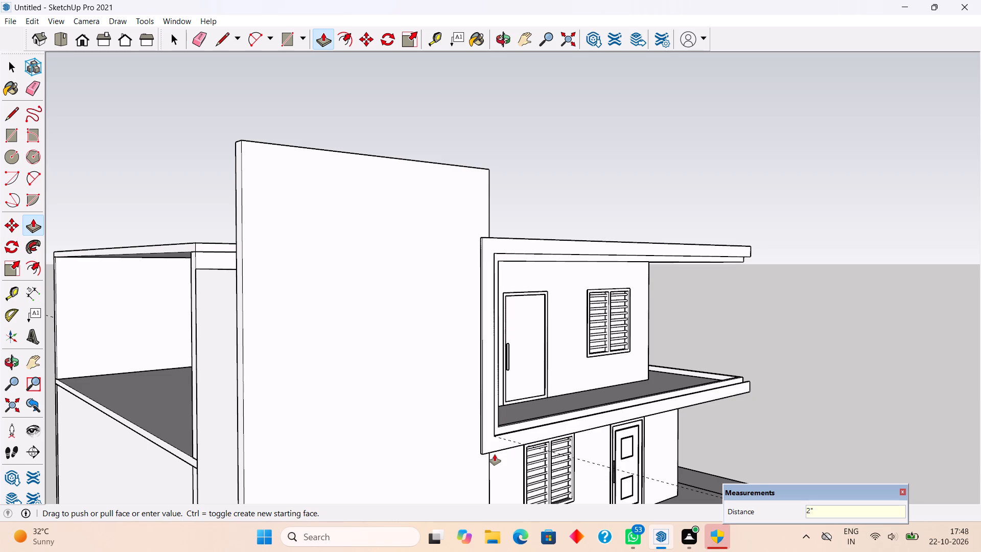
{"action": "middle_click_drag", "start_coordinate": [609, 418], "coordinate": [128, 405]}
{"action": "middle_click_drag", "start_coordinate": [362, 430], "coordinate": [172, 393]}
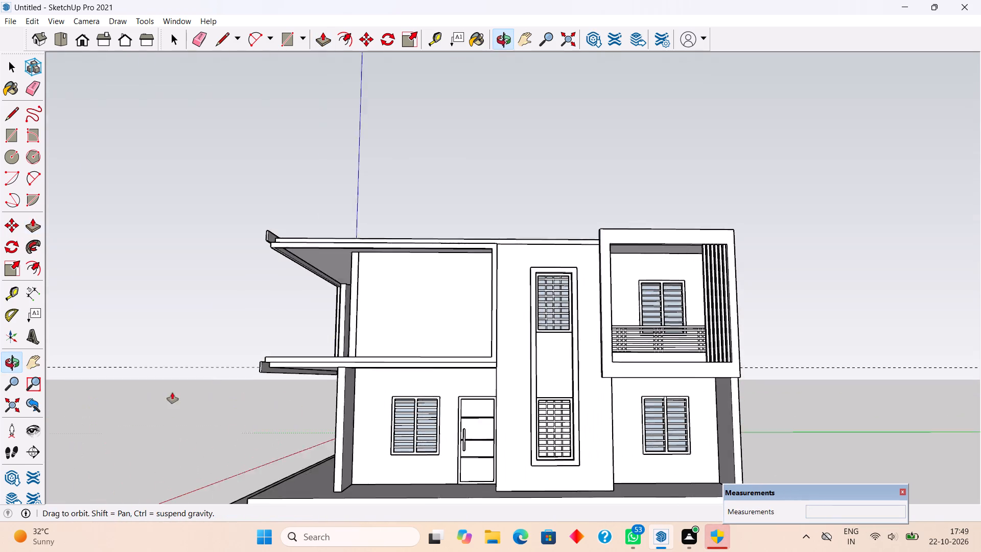
Push/Pull the C-shaped side border's inner face 4" toward the house, up to the corner of the terrace frame.
{"action": "middle_click_drag", "start_coordinate": [172, 393], "coordinate": [175, 394]}
{"action": "scroll", "coordinate": [254, 376], "scroll_direction": "up", "scroll_amount": 7}
{"action": "scroll", "coordinate": [304, 364], "scroll_direction": "up", "scroll_amount": 3}
{"action": "scroll", "coordinate": [303, 333], "scroll_direction": "down", "scroll_amount": 3}
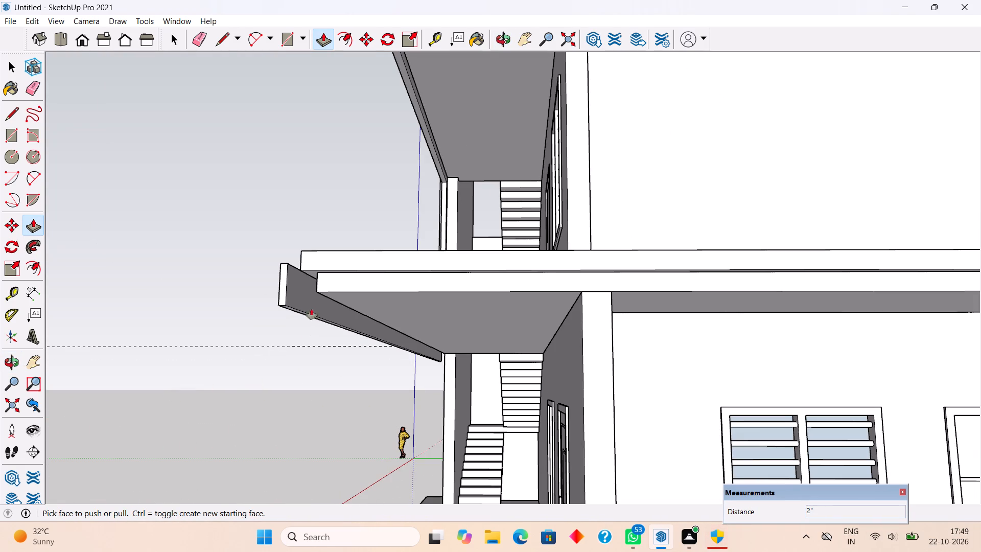
{"action": "left_click", "coordinate": [311, 283]}
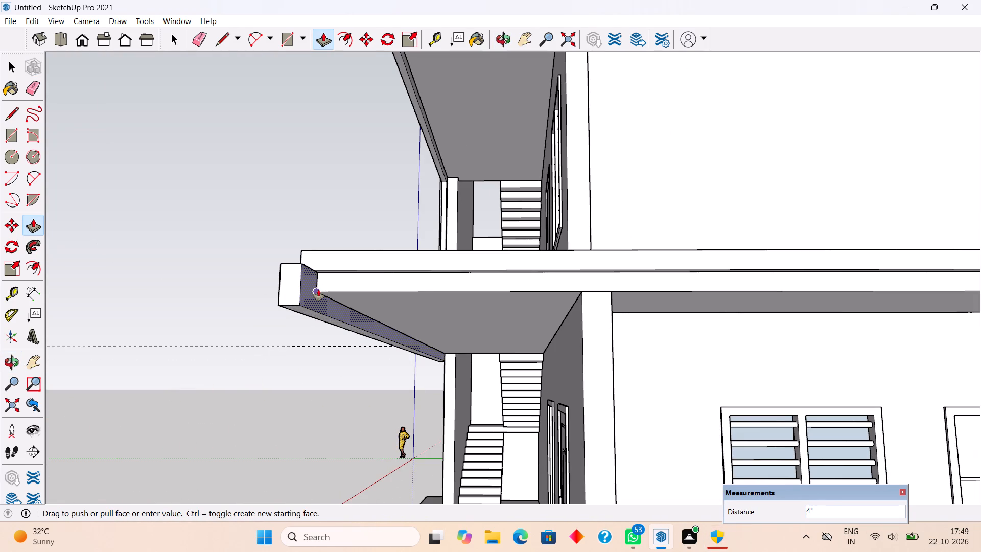
{"action": "left_click", "coordinate": [318, 290]}
{"action": "middle_click_drag", "start_coordinate": [318, 308], "coordinate": [334, 372]}
{"action": "scroll", "coordinate": [344, 376], "scroll_direction": "up", "scroll_amount": 4}
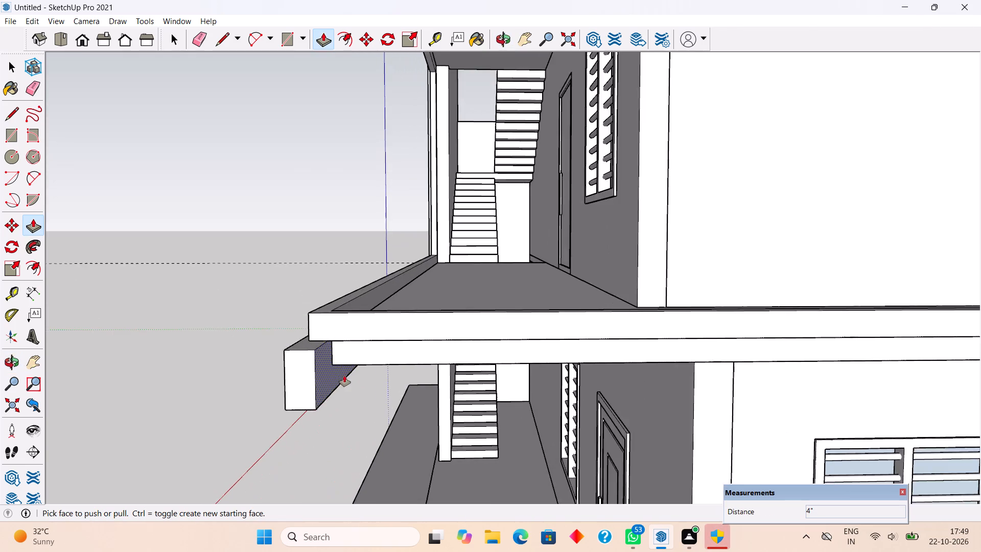
{"action": "scroll", "coordinate": [344, 376], "scroll_direction": "up", "scroll_amount": 6}
{"action": "scroll", "coordinate": [323, 336], "scroll_direction": "up", "scroll_amount": 4}
{"action": "middle_click_drag", "start_coordinate": [352, 319], "coordinate": [432, 308]}
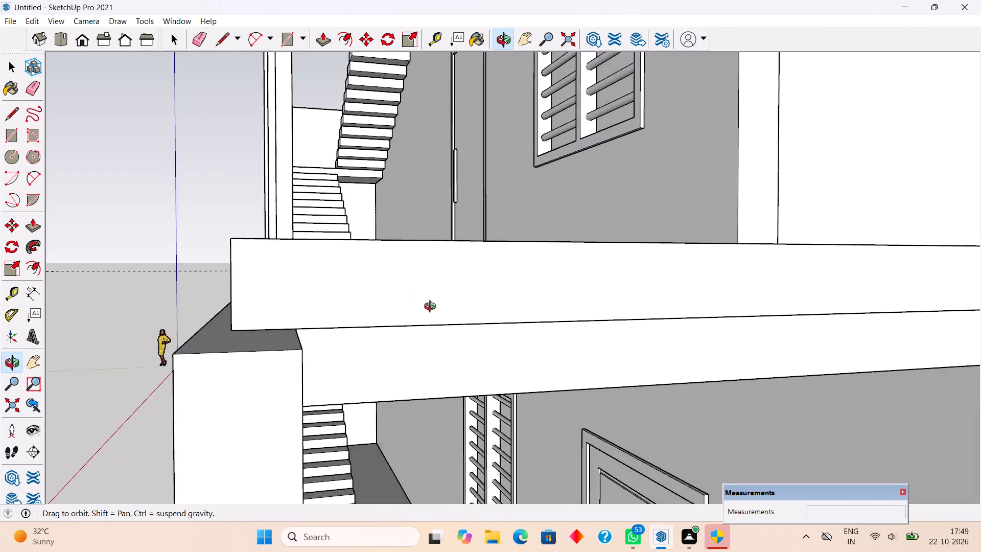
{"action": "middle_click_drag", "start_coordinate": [432, 308], "coordinate": [399, 332]}
{"action": "key", "text": "space"}
Select the whole connected C-shaped side border and make it a group.
{"action": "scroll", "coordinate": [403, 341], "scroll_direction": "down", "scroll_amount": 3}
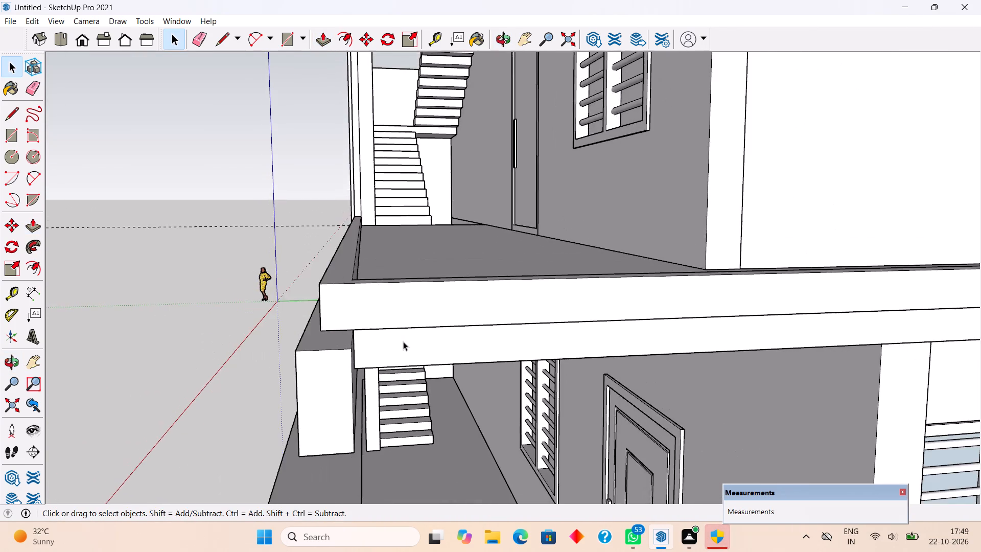
{"action": "scroll", "coordinate": [403, 341], "scroll_direction": "down", "scroll_amount": 19}
{"action": "middle_click_drag", "start_coordinate": [348, 381], "coordinate": [596, 450]}
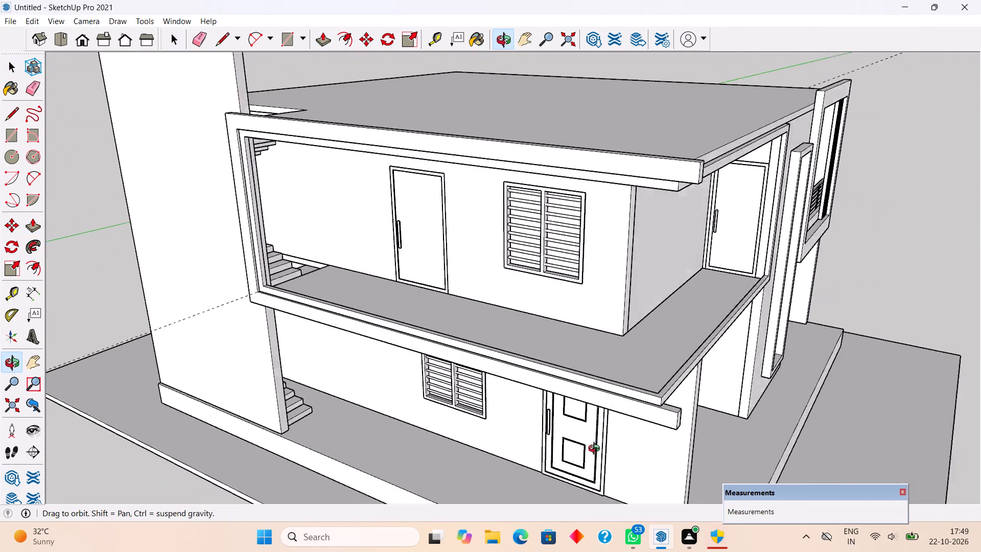
{"action": "middle_click_drag", "start_coordinate": [596, 450], "coordinate": [624, 479]}
{"action": "scroll", "coordinate": [717, 409], "scroll_direction": "up", "scroll_amount": 3}
{"action": "scroll", "coordinate": [717, 409], "scroll_direction": "down", "scroll_amount": 2}
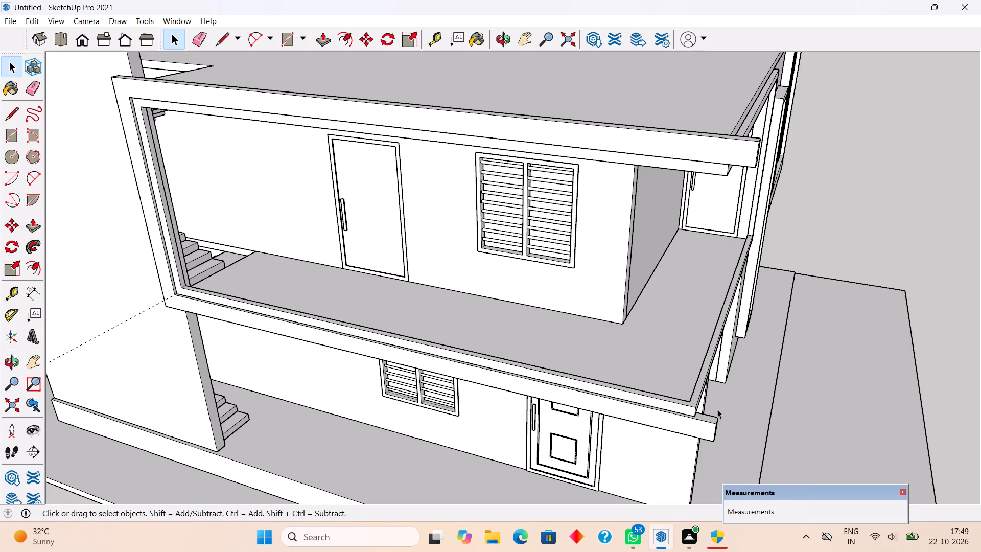
{"action": "scroll", "coordinate": [717, 384], "scroll_direction": "down", "scroll_amount": 5}
{"action": "middle_click_drag", "start_coordinate": [733, 358], "coordinate": [453, 362]}
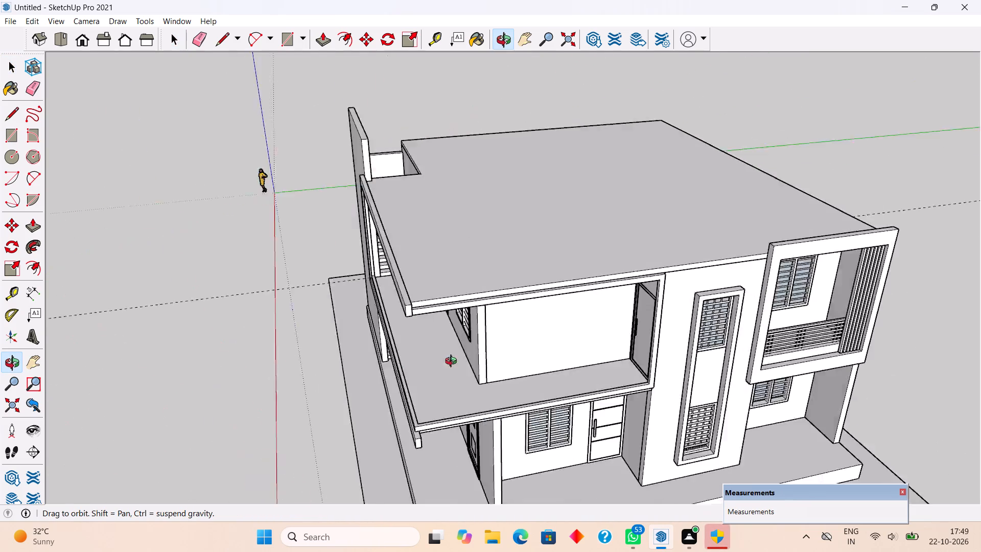
{"action": "middle_click_drag", "start_coordinate": [453, 362], "coordinate": [196, 347]}
{"action": "scroll", "coordinate": [241, 285], "scroll_direction": "up", "scroll_amount": 5}
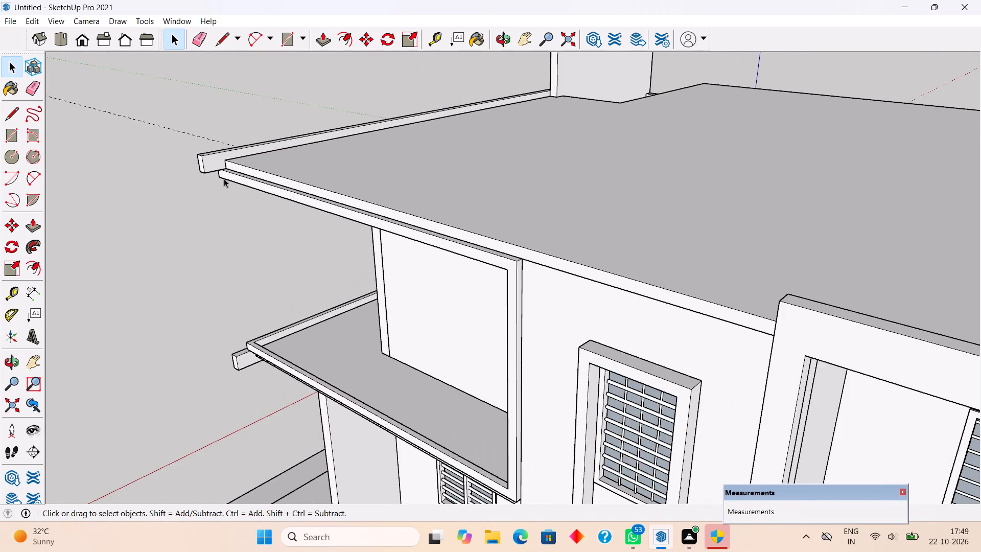
{"action": "scroll", "coordinate": [216, 154], "scroll_direction": "up", "scroll_amount": 4}
{"action": "triple_click", "coordinate": [216, 157]}
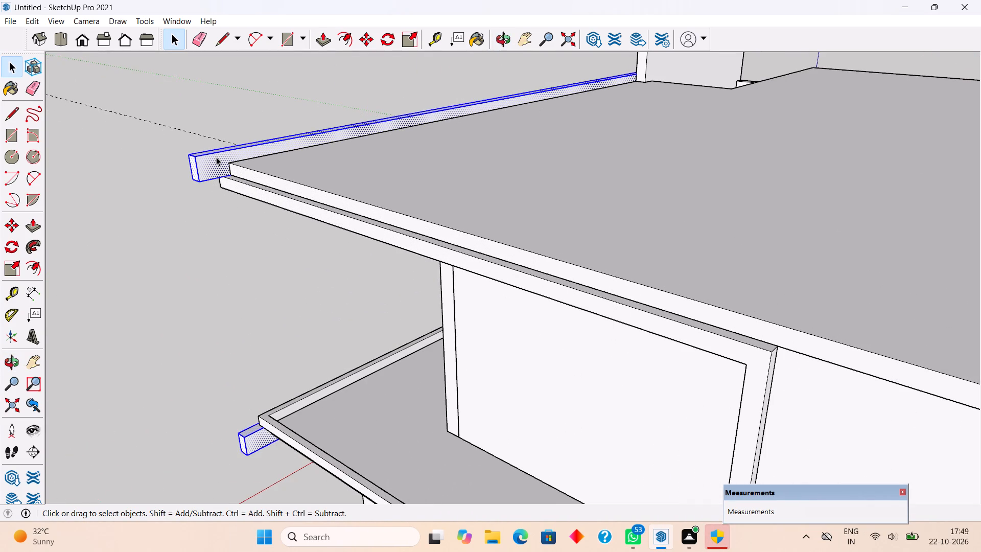
{"action": "right_click", "coordinate": [216, 157]}
{"action": "left_click", "coordinate": [253, 267]}
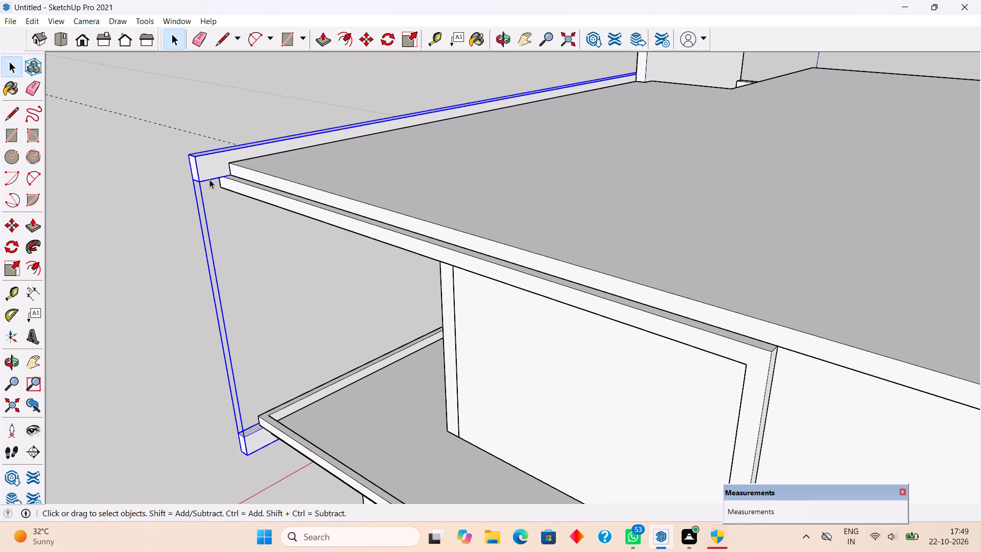
Inside the border group, draw a 1' vertical line across the upper beam's inner face at the roof slab's corner.
{"action": "left_click", "coordinate": [209, 179]}
{"action": "triple_click", "coordinate": [209, 169]}
{"action": "scroll", "coordinate": [217, 165], "scroll_direction": "up", "scroll_amount": 9}
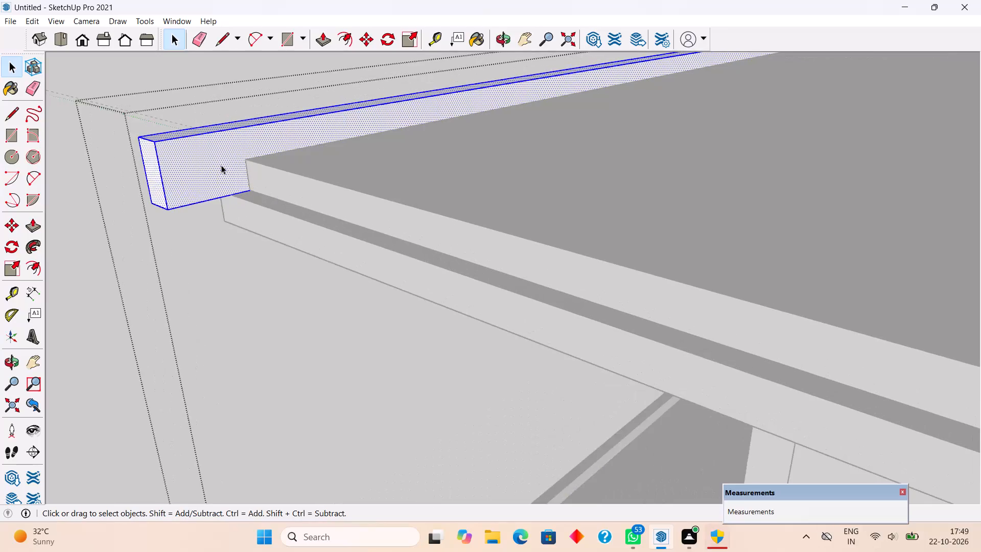
{"action": "scroll", "coordinate": [221, 165], "scroll_direction": "up", "scroll_amount": 5}
{"action": "key", "text": "l"}
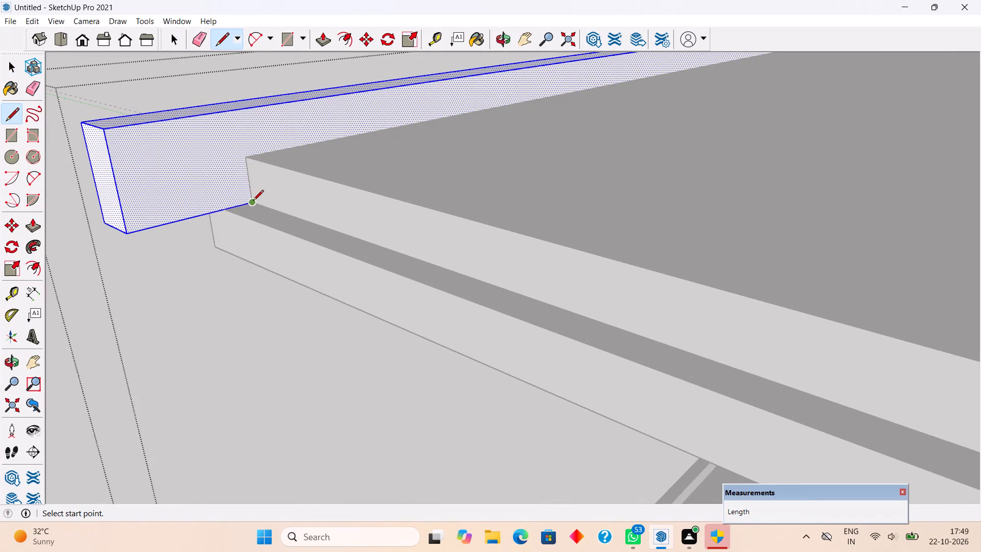
{"action": "left_click", "coordinate": [253, 201]}
{"action": "left_click", "coordinate": [239, 111]}
Push/Pull the upper beam's end section 22' 6" along the front roof edge to the far edge of the terrace frame.
{"action": "key", "text": "p"}
{"action": "left_click", "coordinate": [226, 141]}
{"action": "scroll", "coordinate": [338, 191], "scroll_direction": "down", "scroll_amount": 12}
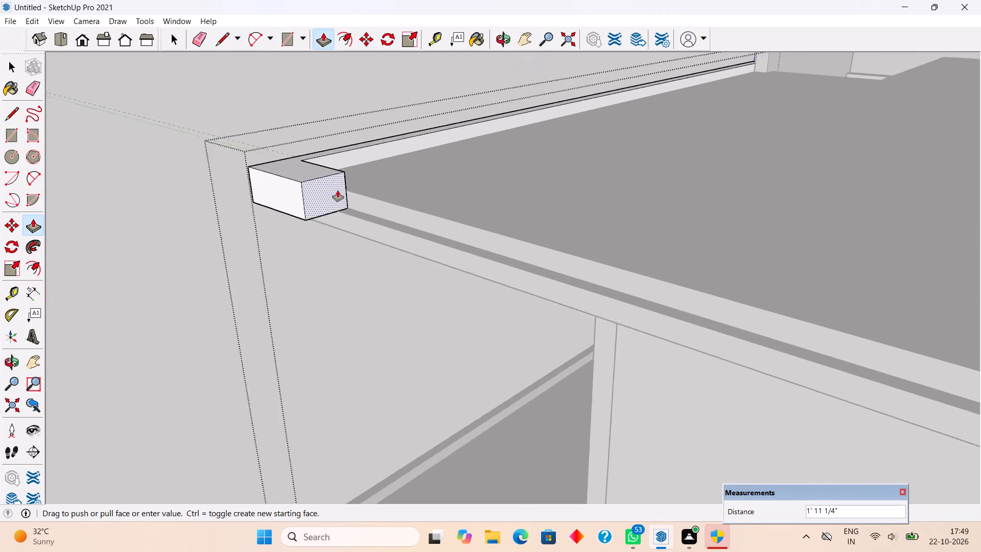
{"action": "scroll", "coordinate": [338, 191], "scroll_direction": "down", "scroll_amount": 11}
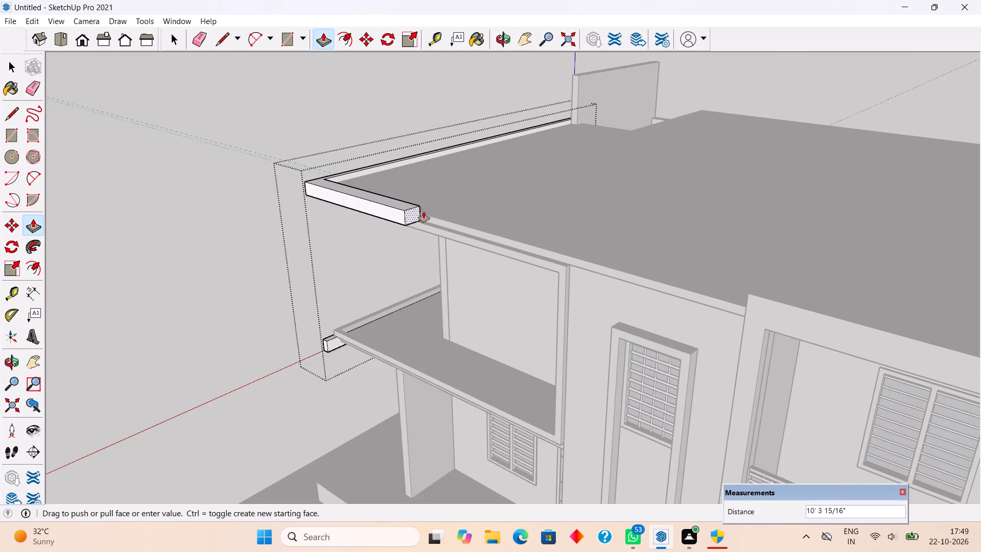
{"action": "left_click", "coordinate": [567, 295]}
Draw a 1' vertical line across the lower beam's inner face at the corner of the terrace frame.
{"action": "scroll", "coordinate": [589, 258], "scroll_direction": "up", "scroll_amount": 3}
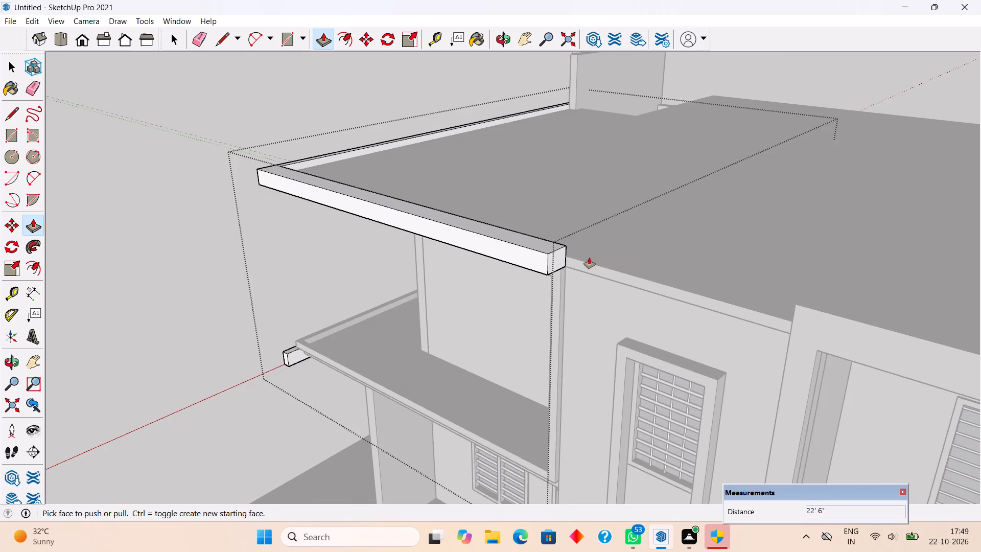
{"action": "scroll", "coordinate": [589, 258], "scroll_direction": "down", "scroll_amount": 4}
{"action": "scroll", "coordinate": [343, 373], "scroll_direction": "up", "scroll_amount": 15}
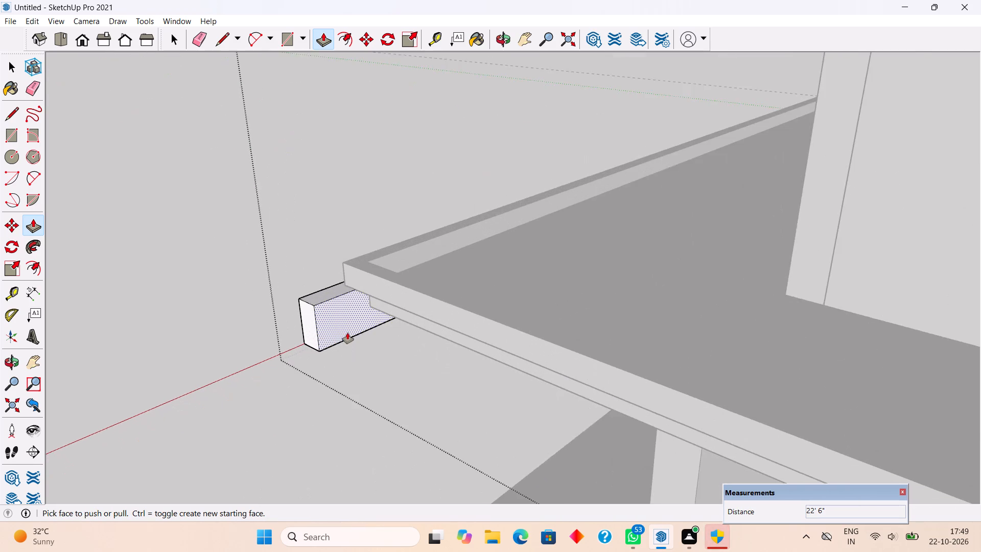
{"action": "scroll", "coordinate": [347, 333], "scroll_direction": "up", "scroll_amount": 5}
{"action": "middle_click_drag", "start_coordinate": [340, 289], "coordinate": [339, 199]}
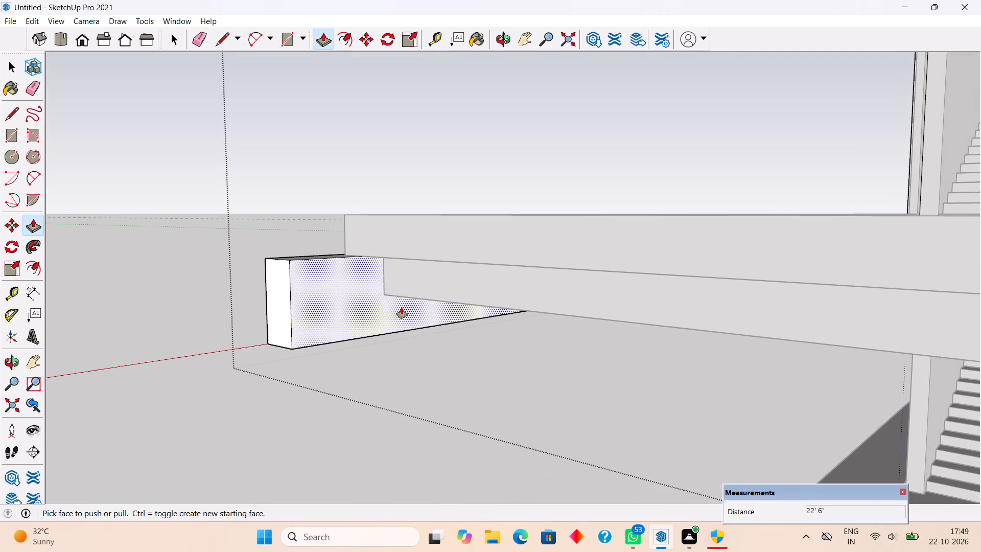
{"action": "key", "text": "l"}
{"action": "middle_click_drag", "start_coordinate": [435, 300], "coordinate": [413, 212]}
{"action": "scroll", "coordinate": [380, 267], "scroll_direction": "up", "scroll_amount": 3}
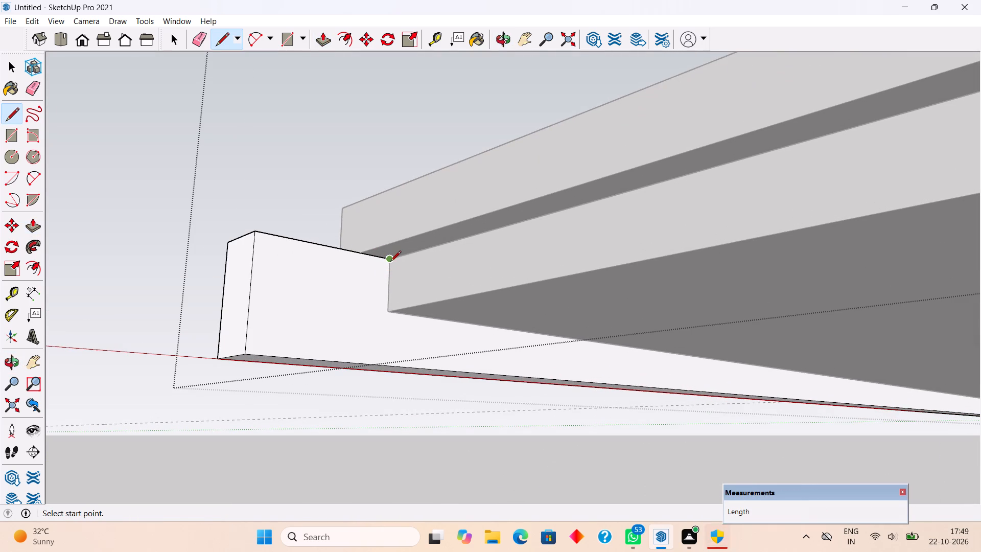
{"action": "left_click", "coordinate": [390, 262]}
{"action": "left_click", "coordinate": [390, 364]}
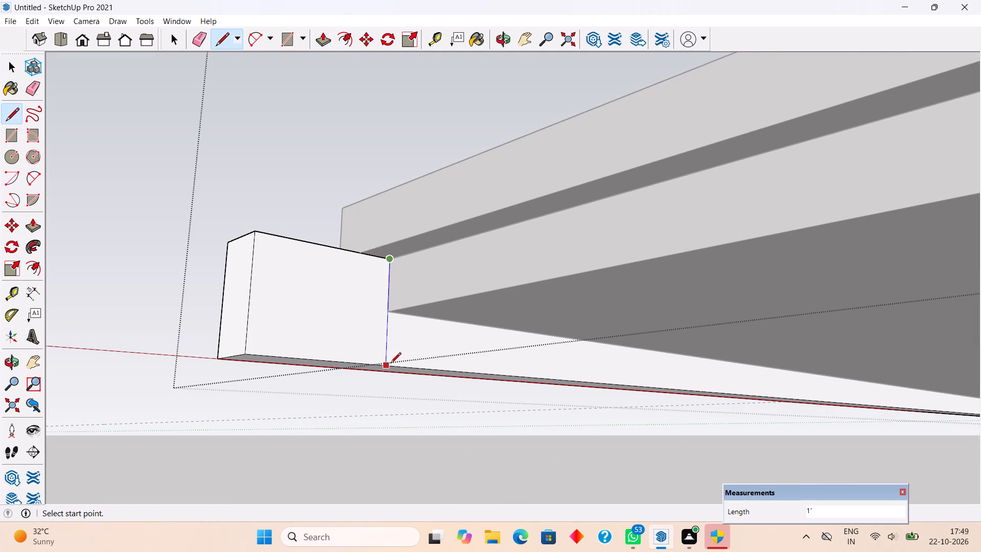
Push/Pull the lower beam's end section 22' 6" along the front walkway edge to the far edge of the terrace frame.
{"action": "key", "text": "p"}
{"action": "left_click", "coordinate": [345, 350]}
{"action": "scroll", "coordinate": [401, 339], "scroll_direction": "down", "scroll_amount": 7}
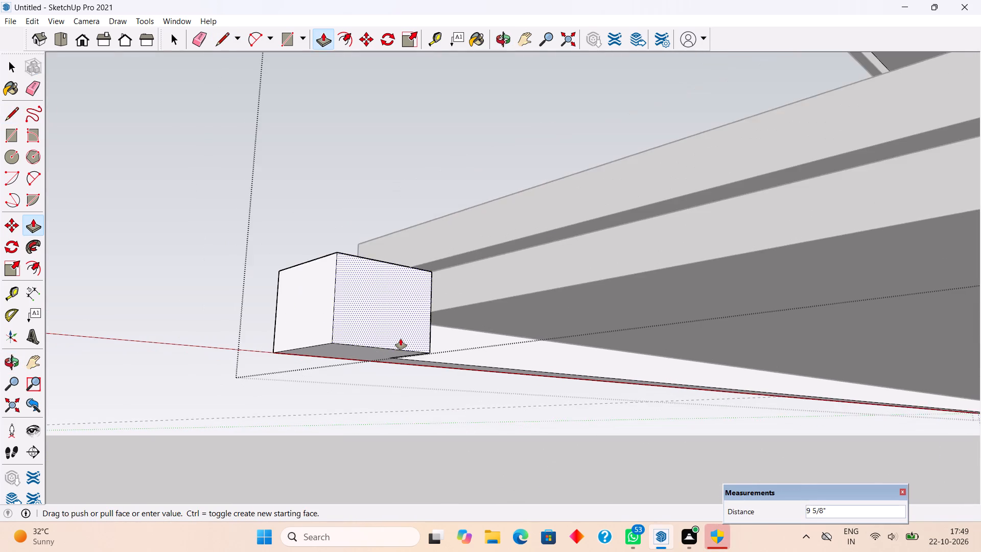
{"action": "scroll", "coordinate": [401, 339], "scroll_direction": "down", "scroll_amount": 20}
{"action": "scroll", "coordinate": [401, 339], "scroll_direction": "down", "scroll_amount": 6}
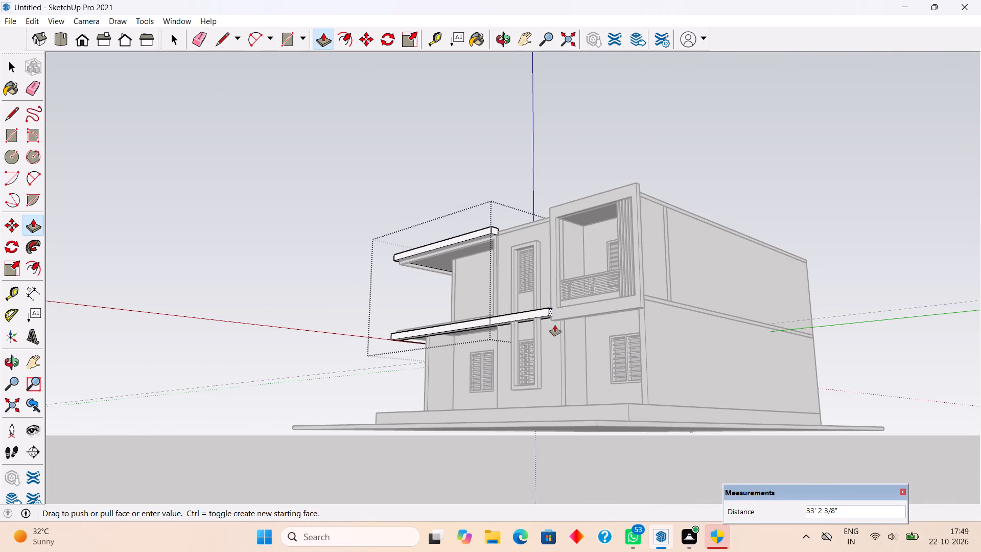
{"action": "scroll", "coordinate": [502, 331], "scroll_direction": "up", "scroll_amount": 9}
{"action": "left_click", "coordinate": [497, 287]}
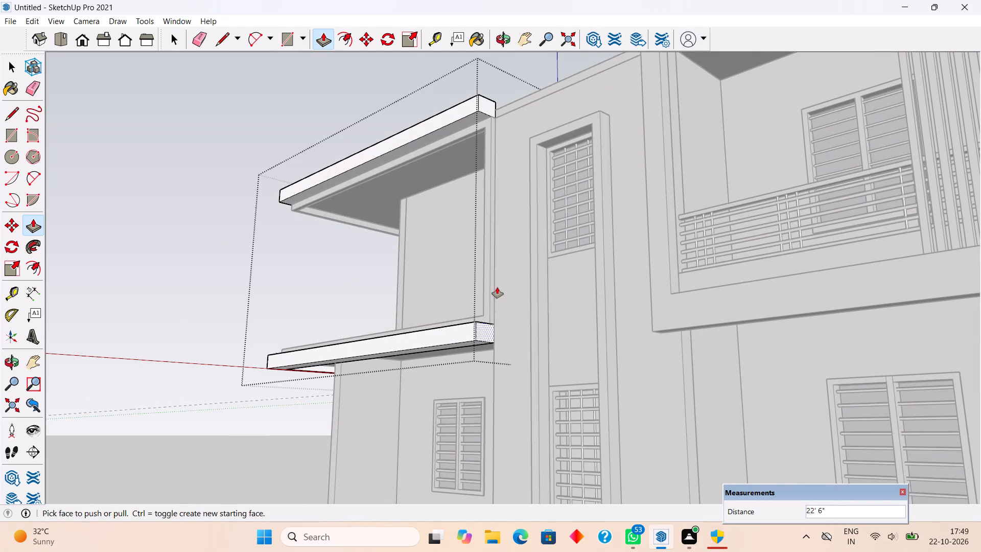
Push/Pull the end face of the upper front beam outward by 1' past the terrace frame.
{"action": "middle_click_drag", "start_coordinate": [497, 321], "coordinate": [511, 400]}
{"action": "middle_click_drag", "start_coordinate": [244, 337], "coordinate": [476, 318]}
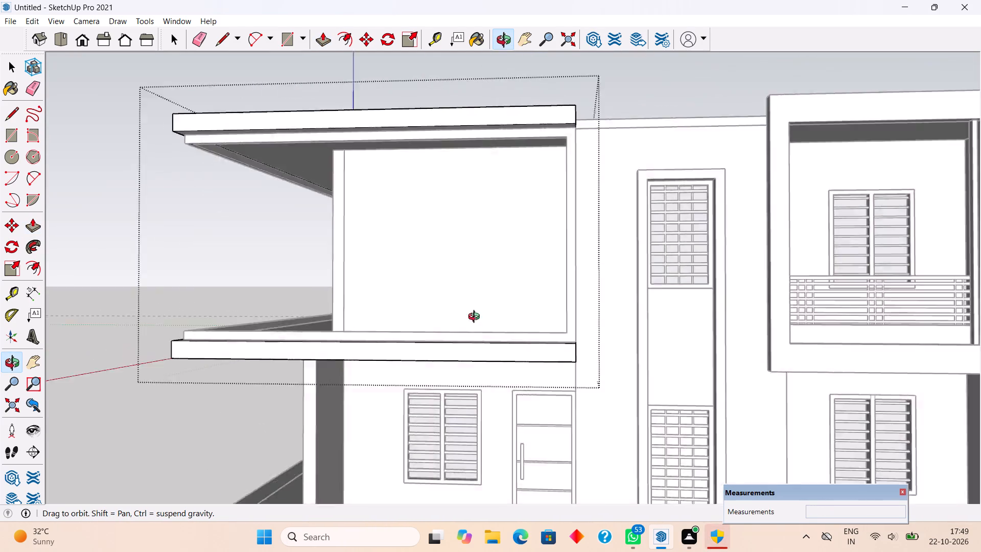
{"action": "middle_click_drag", "start_coordinate": [476, 318], "coordinate": [694, 330]}
{"action": "middle_click_drag", "start_coordinate": [477, 356], "coordinate": [109, 409]}
{"action": "scroll", "coordinate": [421, 153], "scroll_direction": "up", "scroll_amount": 8}
{"action": "left_click", "coordinate": [422, 161]}
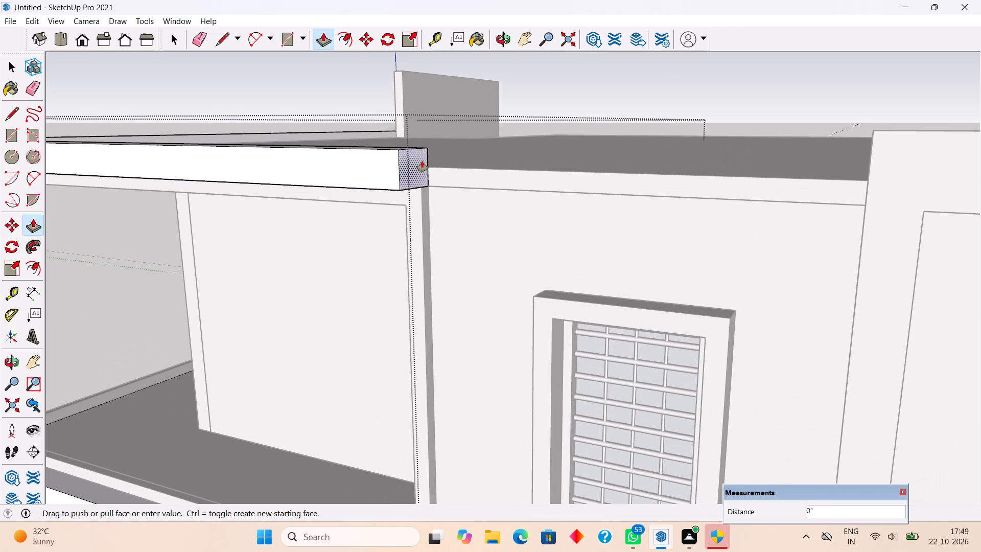
{"action": "type", "text": "1'"}
{"action": "key", "text": "Return"}
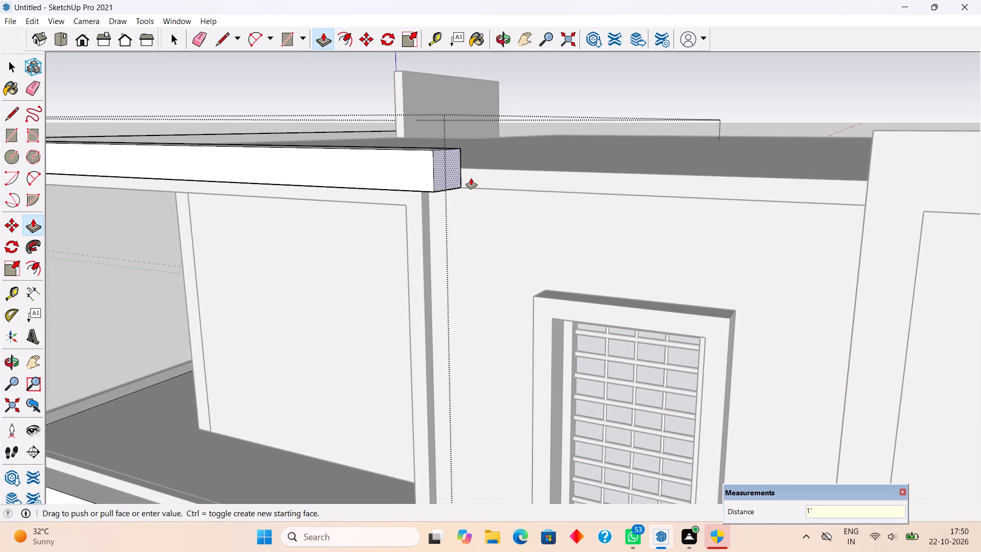
Push/Pull the end face of the lower front beam outward by 1' past the terrace frame.
{"action": "scroll", "coordinate": [449, 178], "scroll_direction": "down", "scroll_amount": 7}
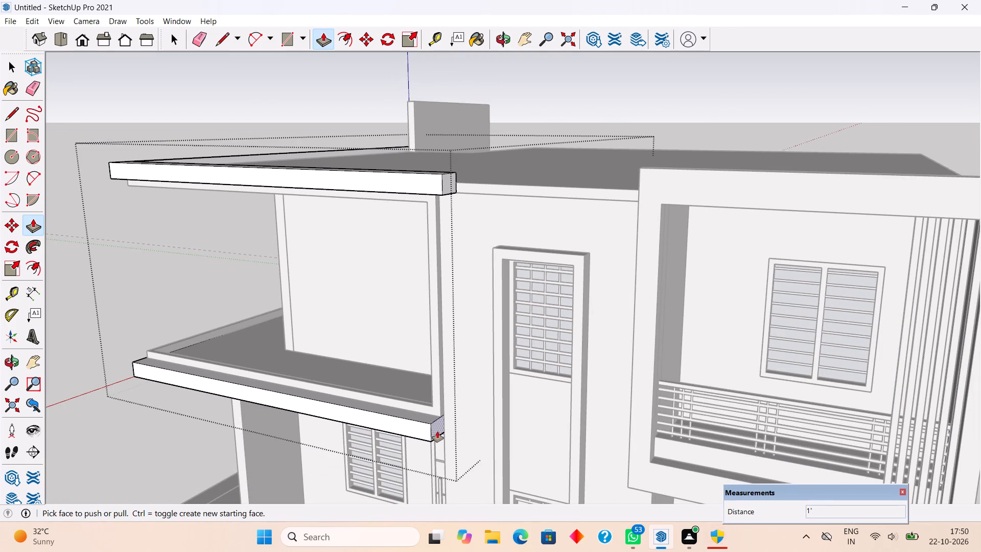
{"action": "left_click", "coordinate": [437, 431]}
{"action": "type", "text": "1'"}
{"action": "key", "text": "Return"}
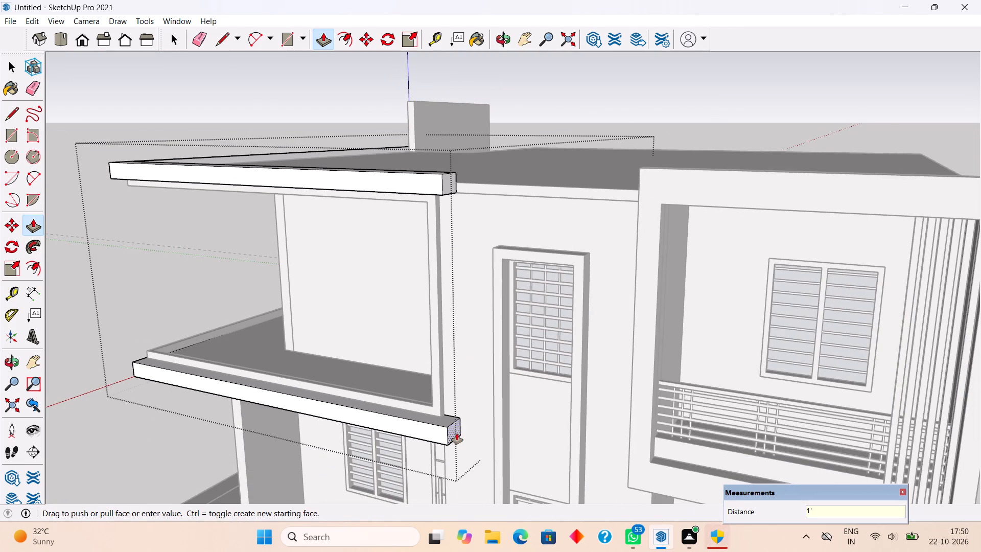
{"action": "key", "text": "space"}
Draw a line across the lower front beam's top face from the terrace frame's outer corner to the beam's front edge.
{"action": "scroll", "coordinate": [416, 285], "scroll_direction": "down", "scroll_amount": 5}
{"action": "middle_click_drag", "start_coordinate": [423, 292], "coordinate": [488, 433]}
{"action": "scroll", "coordinate": [470, 425], "scroll_direction": "up", "scroll_amount": 6}
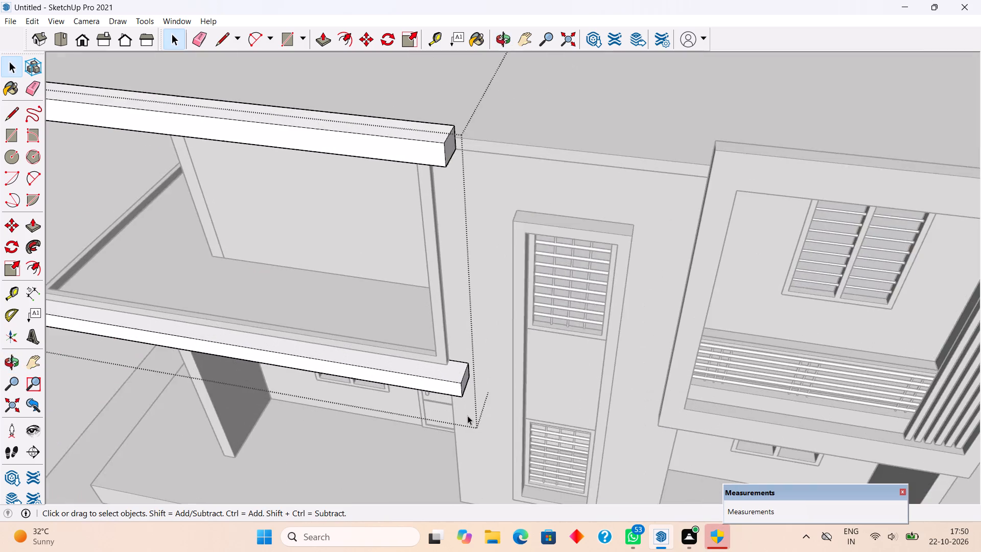
{"action": "scroll", "coordinate": [451, 354], "scroll_direction": "up", "scroll_amount": 16}
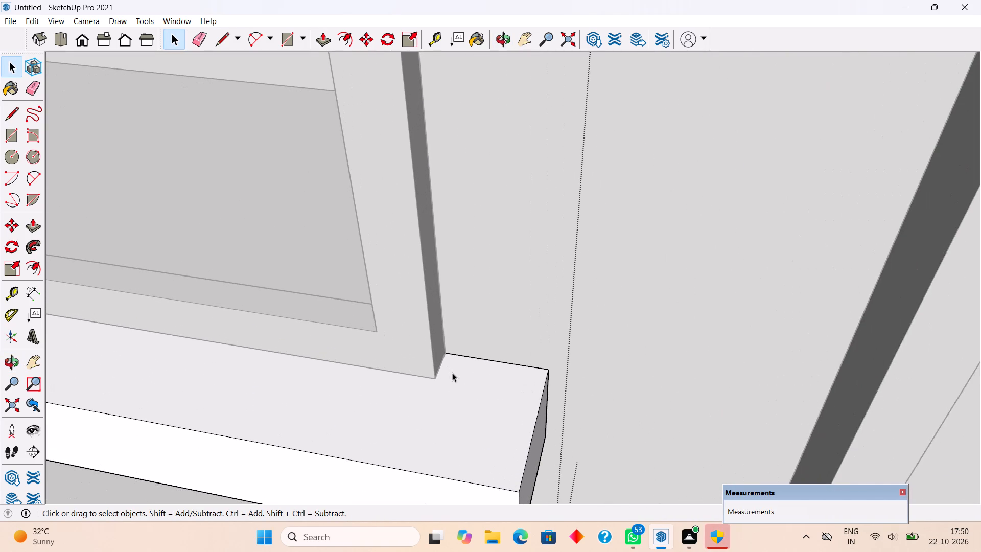
{"action": "key", "text": "l"}
{"action": "left_click", "coordinate": [448, 353]}
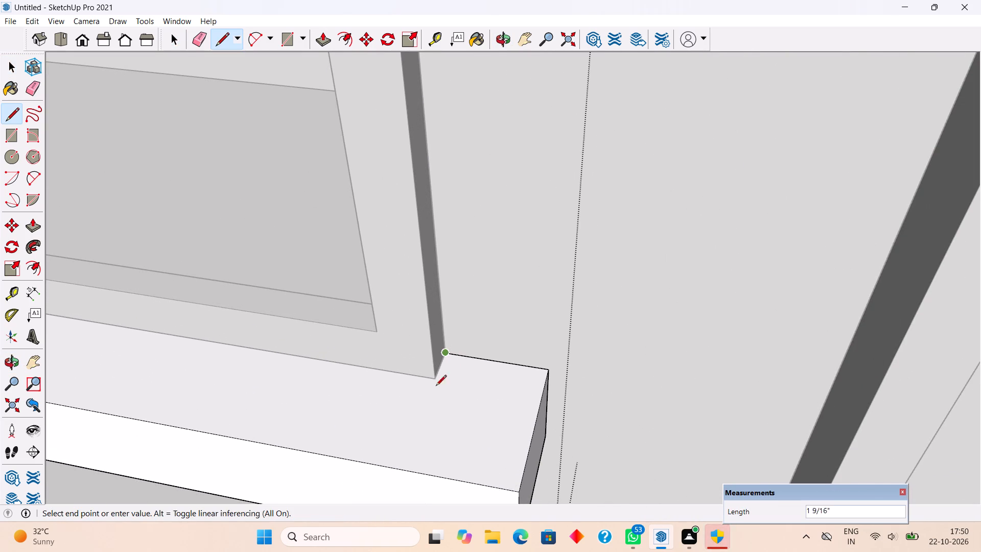
{"action": "left_click", "coordinate": [404, 470]}
Push/Pull the divided end square of the lower front beam up 12' to the underside of the upper beam.
{"action": "key", "text": "p"}
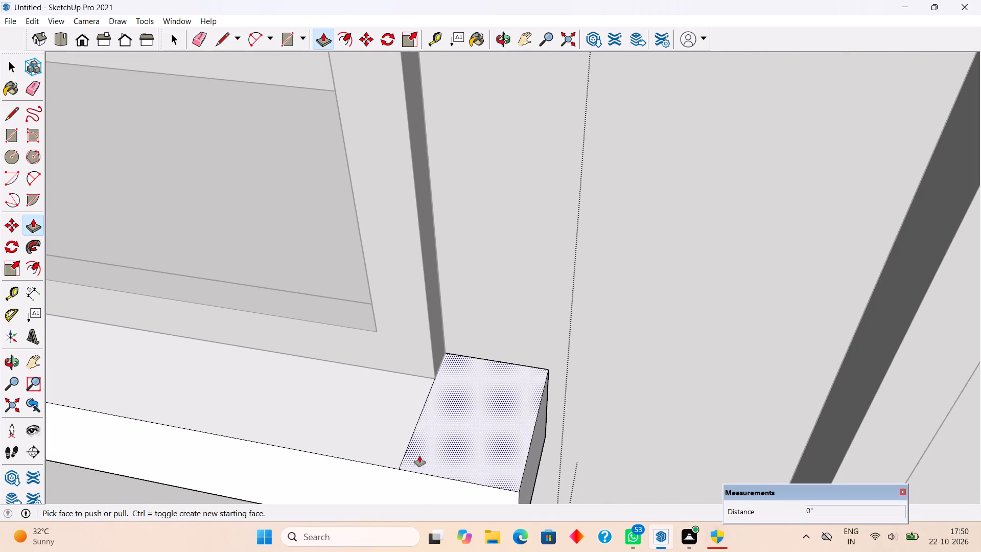
{"action": "left_click", "coordinate": [419, 456]}
{"action": "scroll", "coordinate": [428, 371], "scroll_direction": "down", "scroll_amount": 20}
{"action": "scroll", "coordinate": [428, 371], "scroll_direction": "down", "scroll_amount": 4}
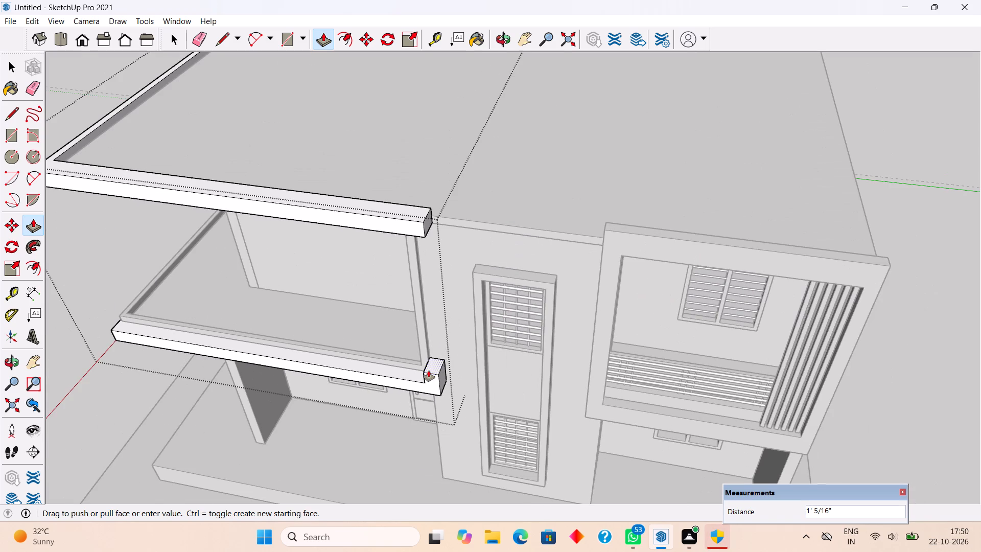
{"action": "left_click", "coordinate": [425, 233]}
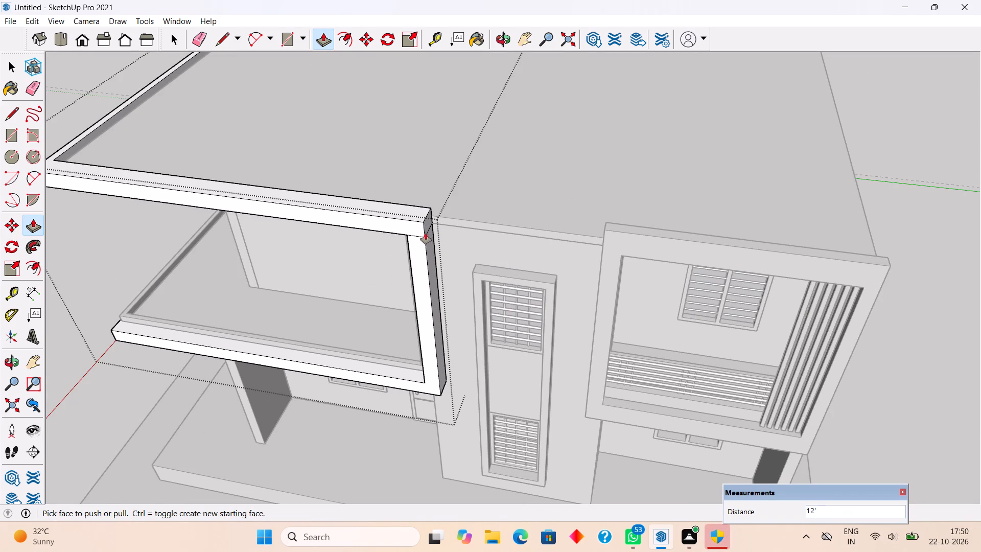
Delete the two seam lines where the end post meets the upper front beam, on the front and end faces.
{"action": "key", "text": "space"}
{"action": "scroll", "coordinate": [430, 259], "scroll_direction": "up", "scroll_amount": 8}
{"action": "scroll", "coordinate": [400, 218], "scroll_direction": "up", "scroll_amount": 4}
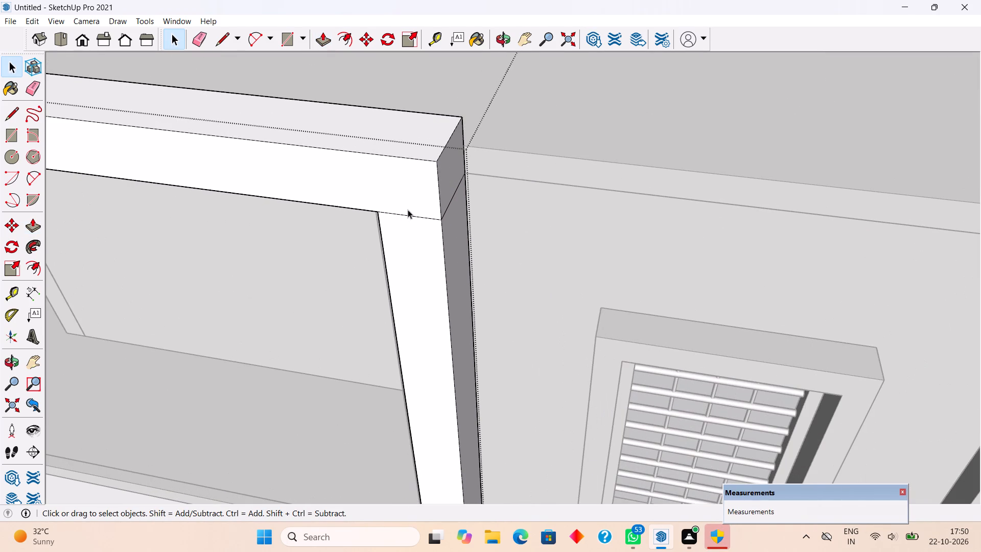
{"action": "left_click", "coordinate": [408, 216]}
{"action": "key", "text": "Delete"}
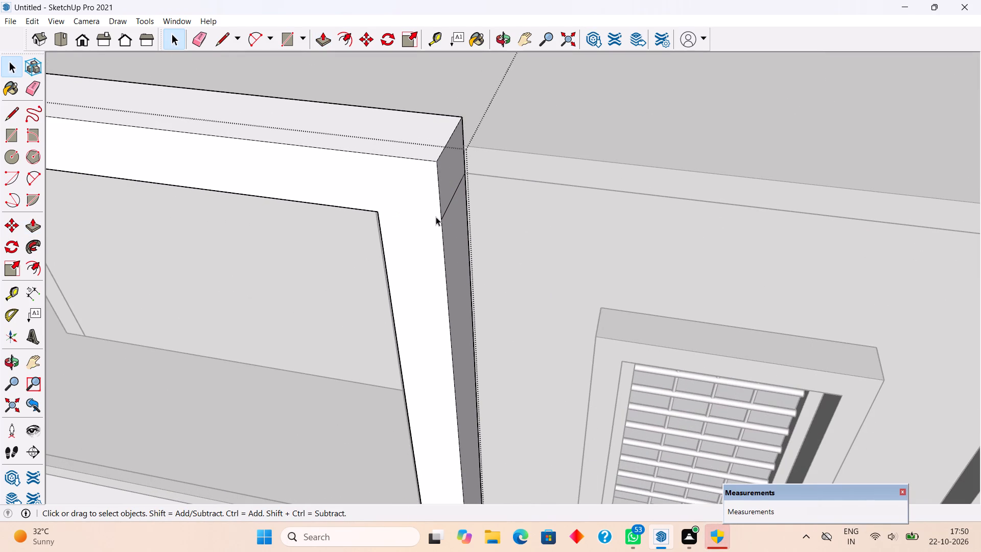
{"action": "left_click", "coordinate": [443, 216]}
{"action": "key", "text": "Delete"}
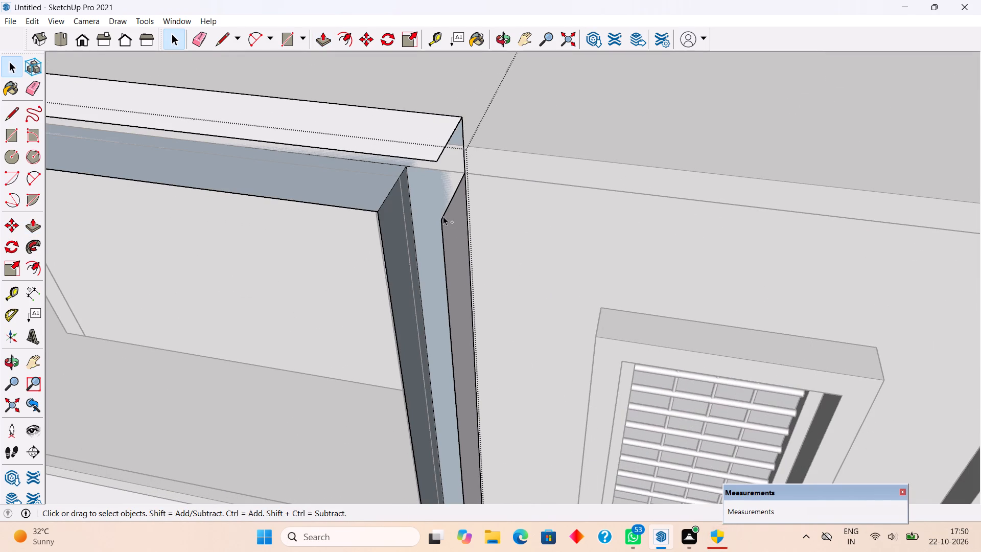
{"action": "key", "text": "ctrl+z"}
{"action": "scroll", "coordinate": [443, 215], "scroll_direction": "up", "scroll_amount": 4}
{"action": "left_click", "coordinate": [447, 213]}
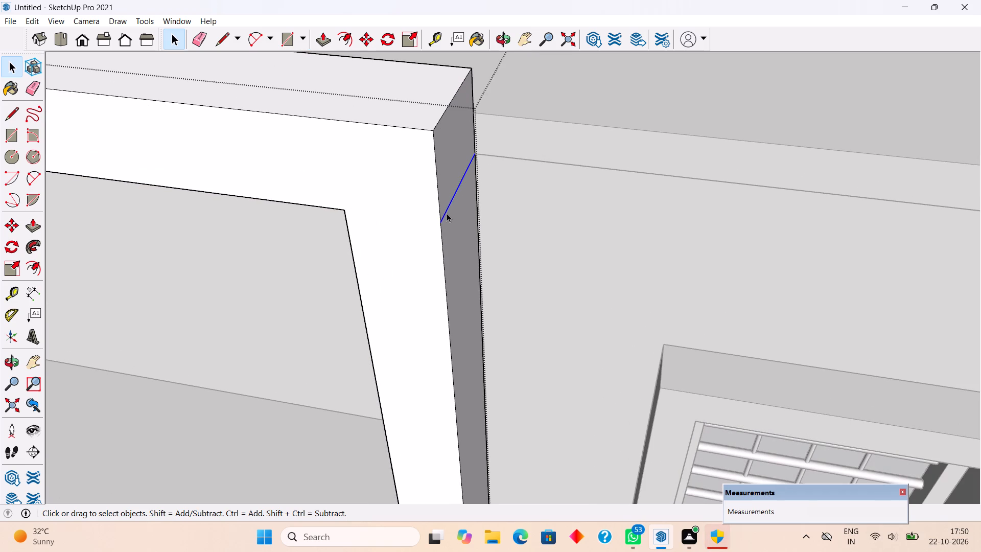
{"action": "key", "text": "Delete"}
{"action": "scroll", "coordinate": [447, 213], "scroll_direction": "down", "scroll_amount": 5}
{"action": "scroll", "coordinate": [474, 251], "scroll_direction": "down", "scroll_amount": 5}
{"action": "scroll", "coordinate": [470, 305], "scroll_direction": "down", "scroll_amount": 6}
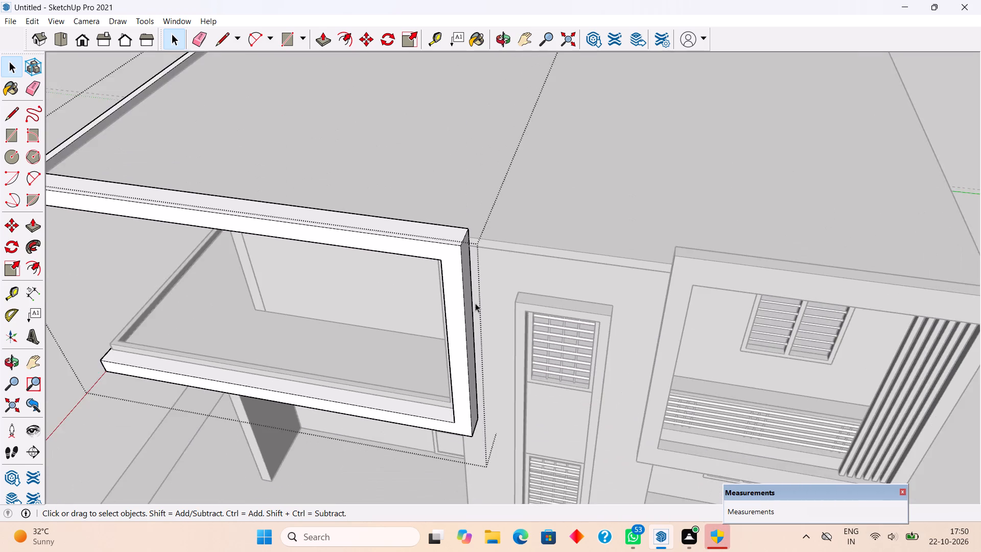
{"action": "scroll", "coordinate": [475, 303], "scroll_direction": "down", "scroll_amount": 10}
{"action": "middle_click_drag", "start_coordinate": [506, 376], "coordinate": [776, 144]}
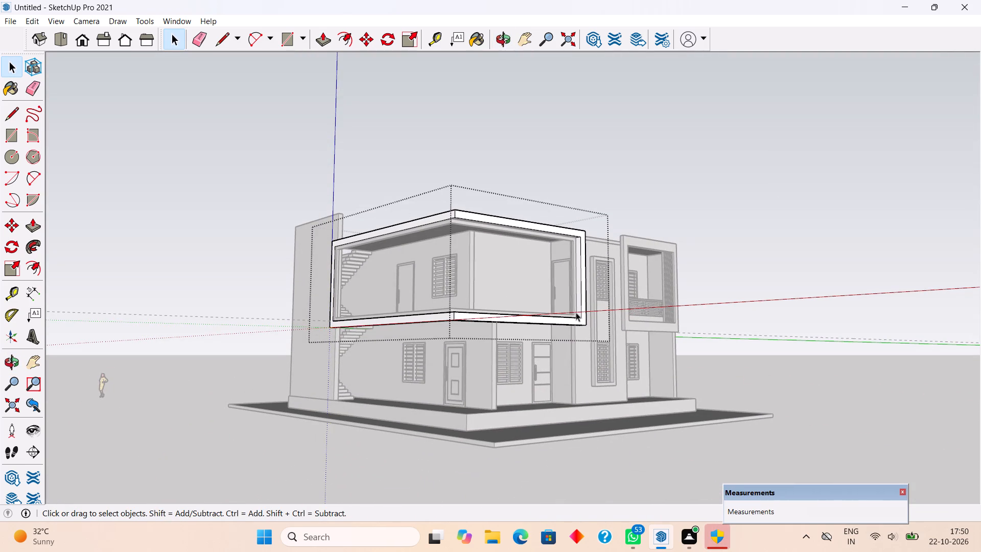
{"action": "middle_click_drag", "start_coordinate": [423, 334], "coordinate": [704, 358]}
{"action": "scroll", "coordinate": [598, 345], "scroll_direction": "up", "scroll_amount": 5}
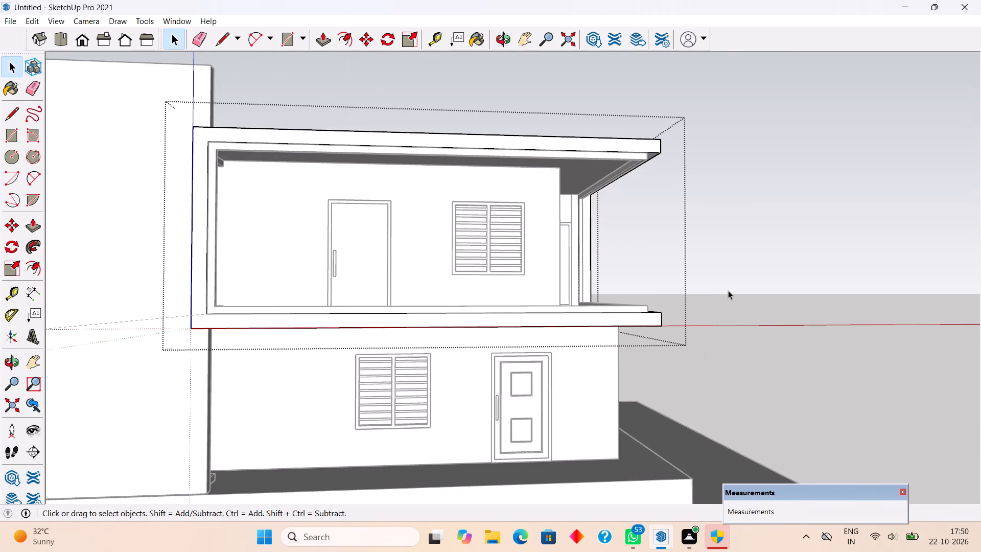
{"action": "left_click", "coordinate": [728, 290]}
Push/Pull the border frame's front face inward by 10".
{"action": "middle_click_drag", "start_coordinate": [626, 340], "coordinate": [458, 420]}
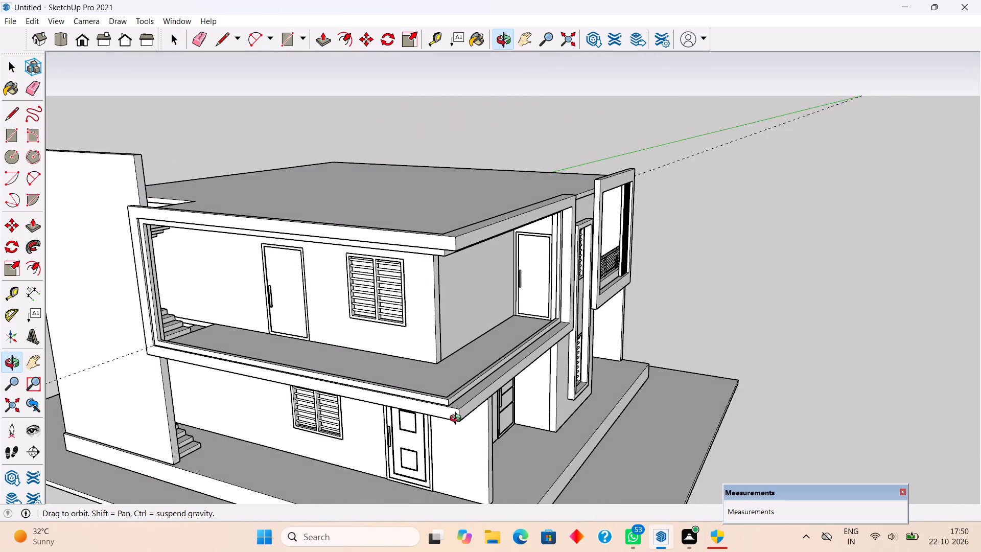
{"action": "middle_click_drag", "start_coordinate": [458, 420], "coordinate": [442, 433]}
{"action": "scroll", "coordinate": [443, 431], "scroll_direction": "up", "scroll_amount": 3}
{"action": "middle_click_drag", "start_coordinate": [380, 423], "coordinate": [361, 458]}
{"action": "scroll", "coordinate": [411, 464], "scroll_direction": "up", "scroll_amount": 5}
{"action": "left_click", "coordinate": [413, 462]}
{"action": "triple_click", "coordinate": [413, 462]}
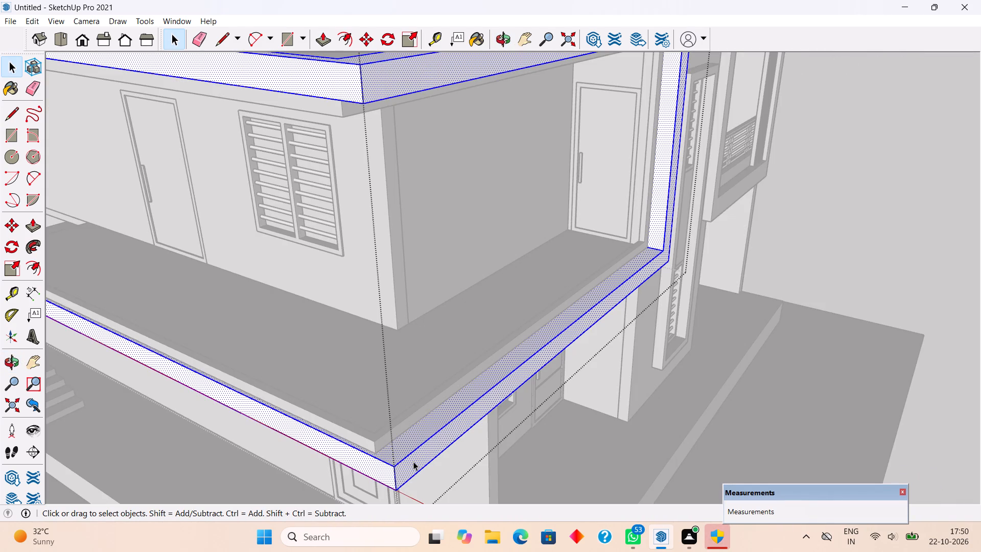
{"action": "key", "text": "p"}
{"action": "left_click", "coordinate": [413, 462]}
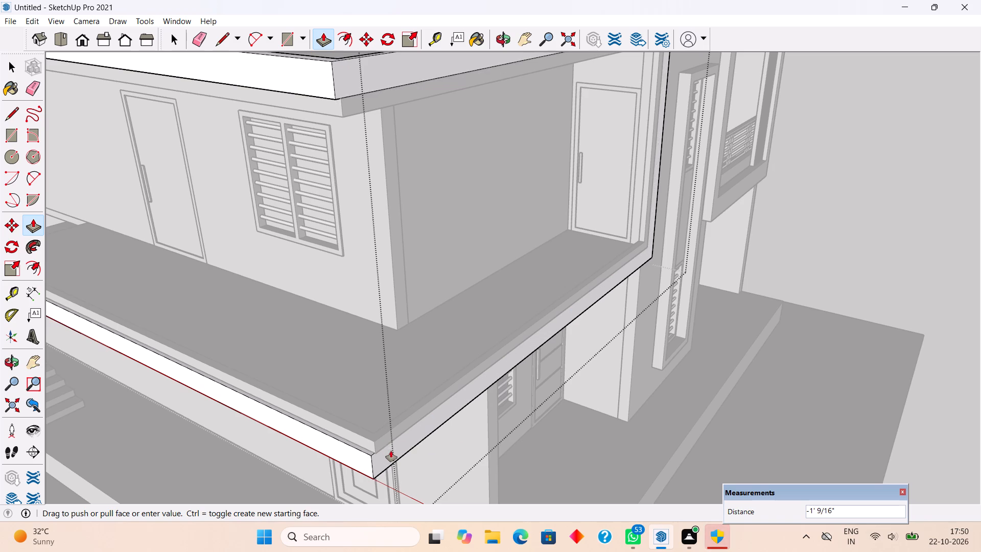
{"action": "type", "text": "10"}
{"action": "key", "text": "apostrophe"}
{"action": "key", "text": "BackSpace"}
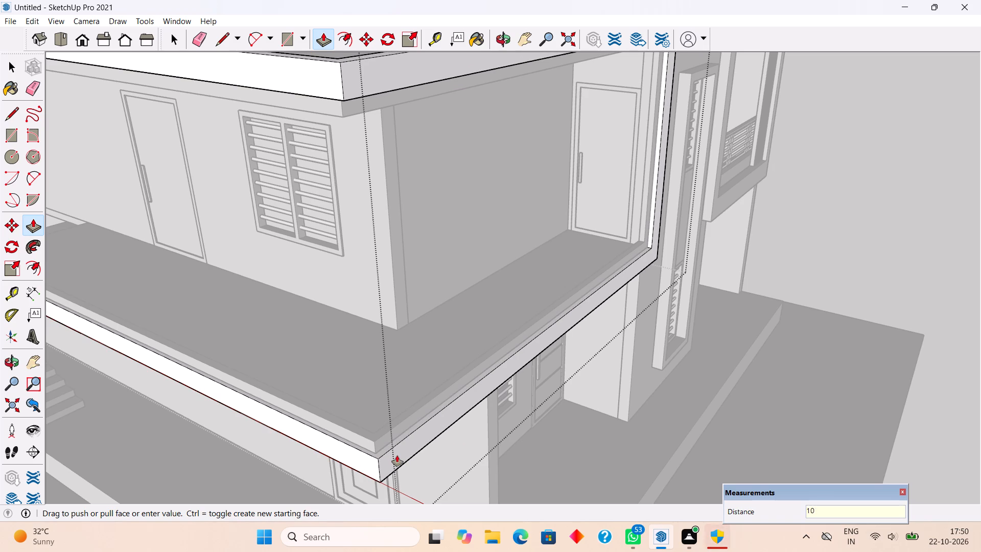
{"action": "key", "text": "shift+quotedbl"}
{"action": "key", "text": "Return"}
{"action": "key", "text": "space"}
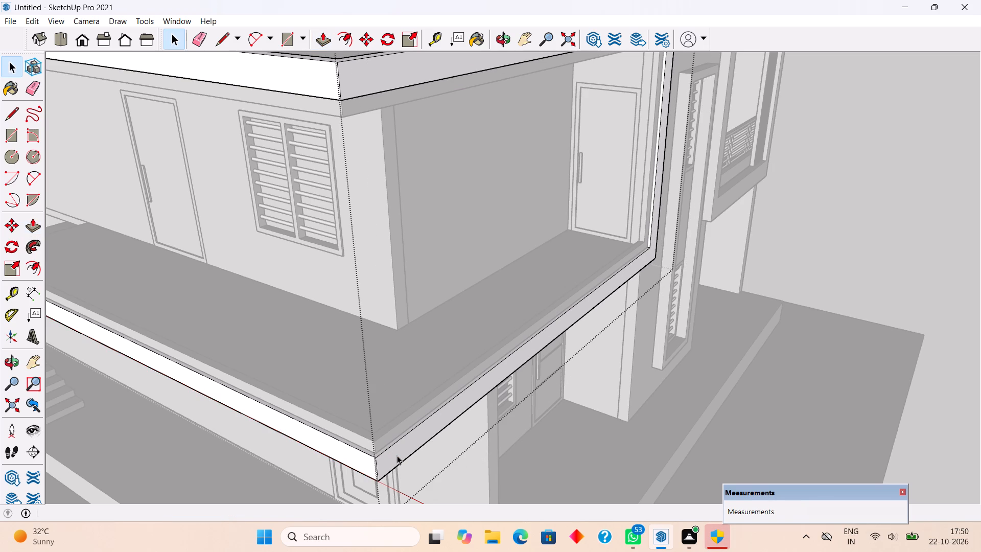
{"action": "scroll", "coordinate": [397, 455], "scroll_direction": "down", "scroll_amount": 15}
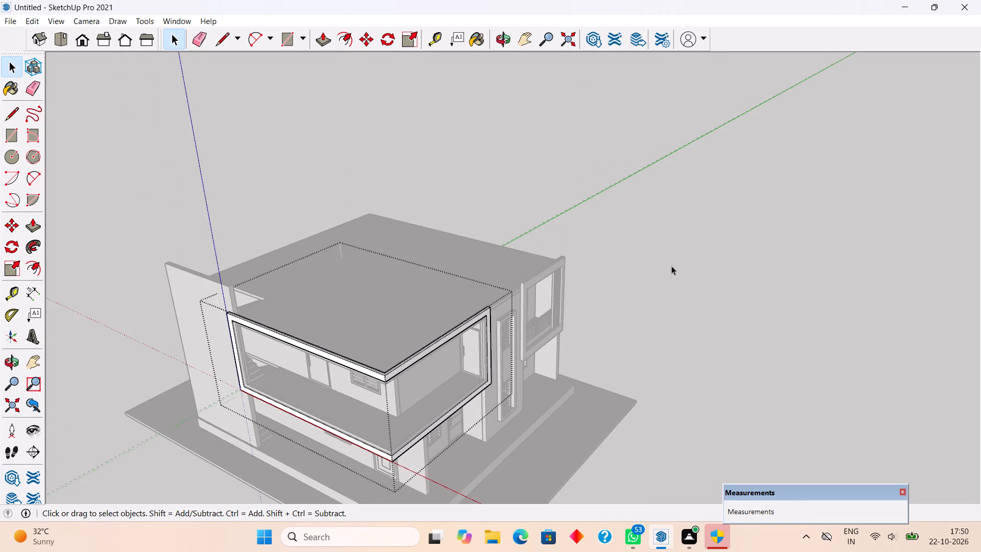
{"action": "left_click", "coordinate": [671, 266]}
Push/Pull the underside of the border frame's lower beams down by 4".
{"action": "middle_click_drag", "start_coordinate": [435, 388], "coordinate": [570, 244]}
{"action": "scroll", "coordinate": [441, 364], "scroll_direction": "up", "scroll_amount": 4}
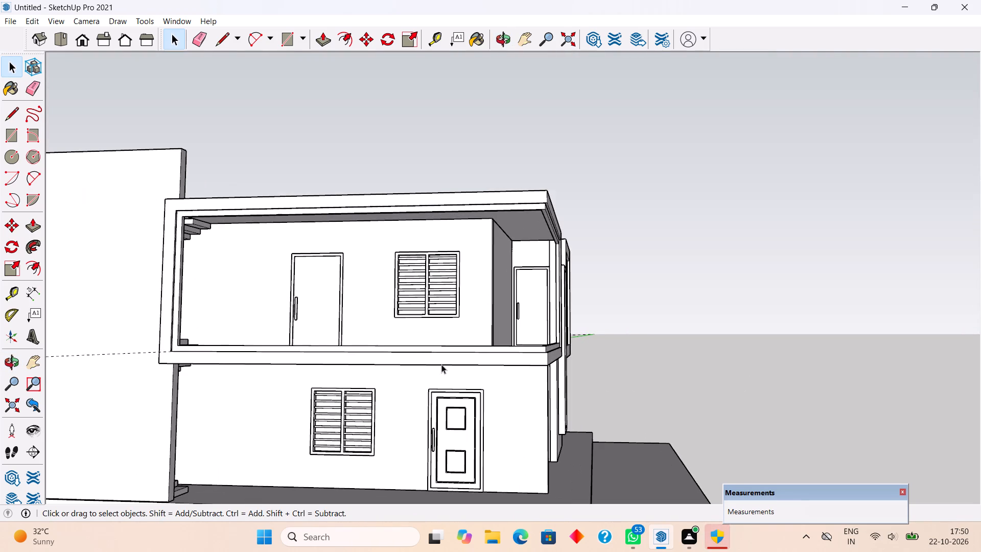
{"action": "middle_click_drag", "start_coordinate": [439, 366], "coordinate": [429, 405]}
{"action": "scroll", "coordinate": [429, 405], "scroll_direction": "down", "scroll_amount": 3}
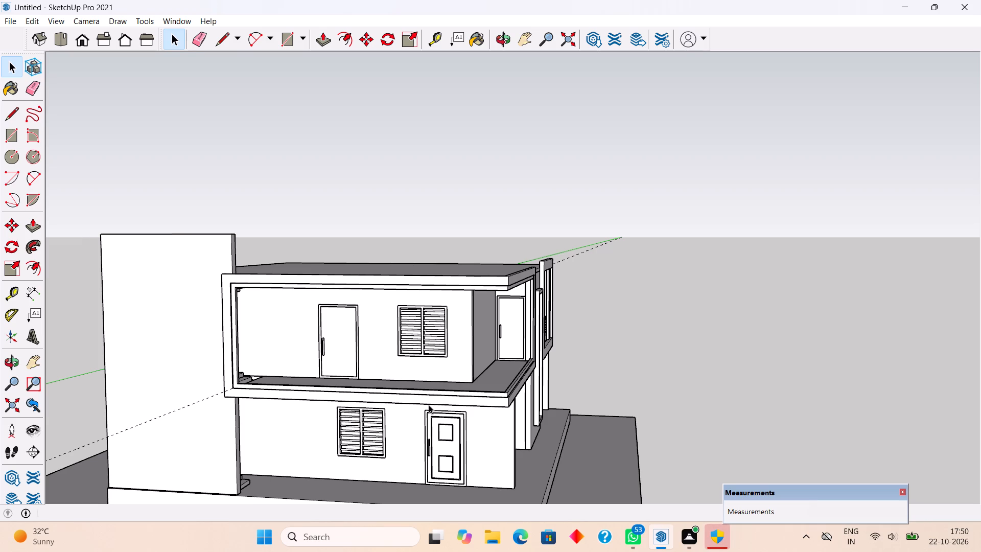
{"action": "scroll", "coordinate": [429, 405], "scroll_direction": "up", "scroll_amount": 1}
{"action": "middle_click_drag", "start_coordinate": [371, 282], "coordinate": [375, 96]}
{"action": "scroll", "coordinate": [449, 266], "scroll_direction": "up", "scroll_amount": 9}
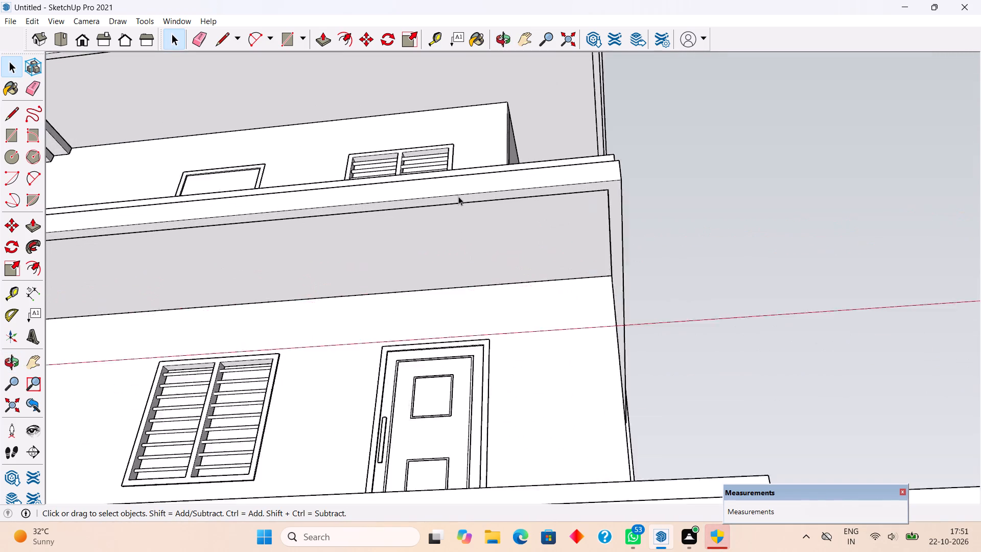
{"action": "scroll", "coordinate": [458, 196], "scroll_direction": "up", "scroll_amount": 1}
{"action": "triple_click", "coordinate": [459, 196]}
{"action": "key", "text": "p"}
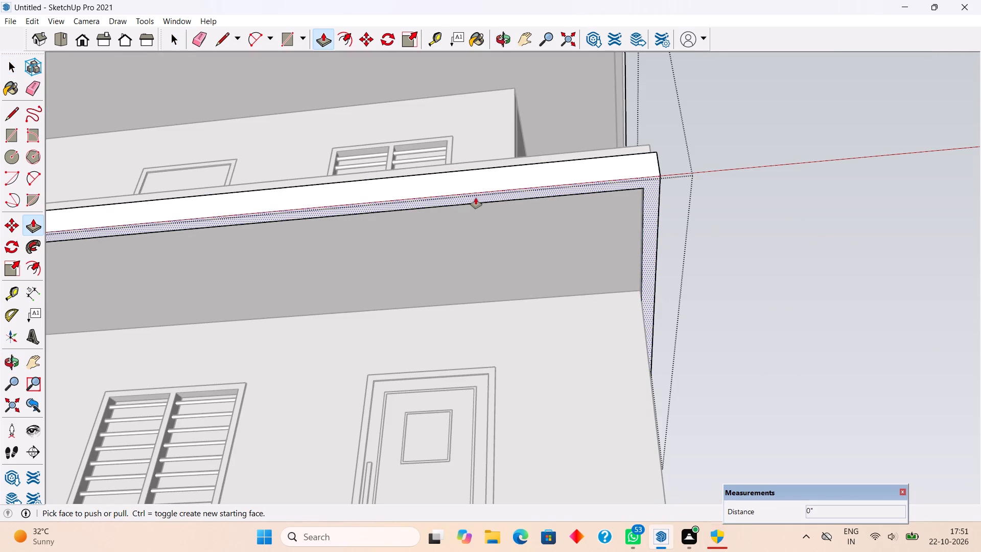
{"action": "left_click", "coordinate": [476, 198]}
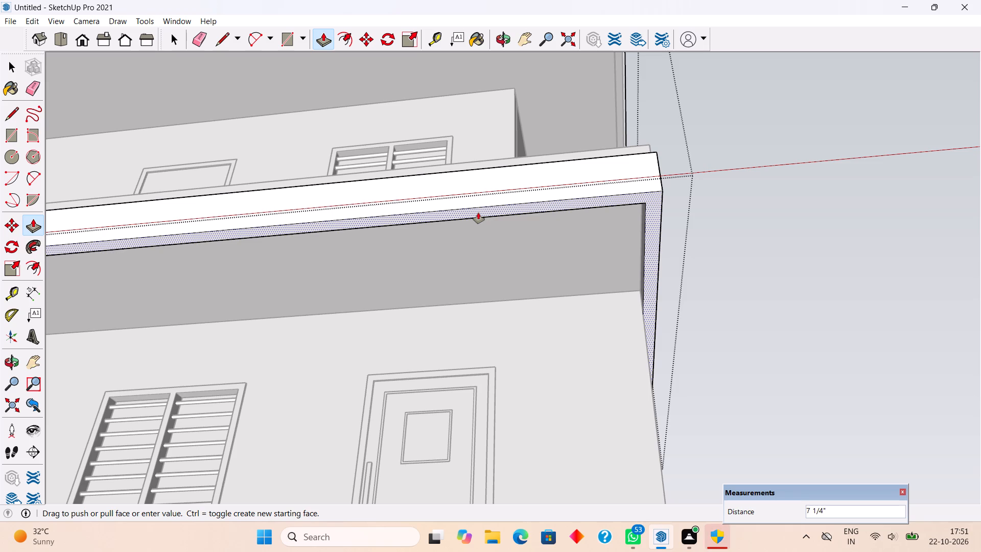
{"action": "type", "text": "4\""}
{"action": "key", "text": "Return"}
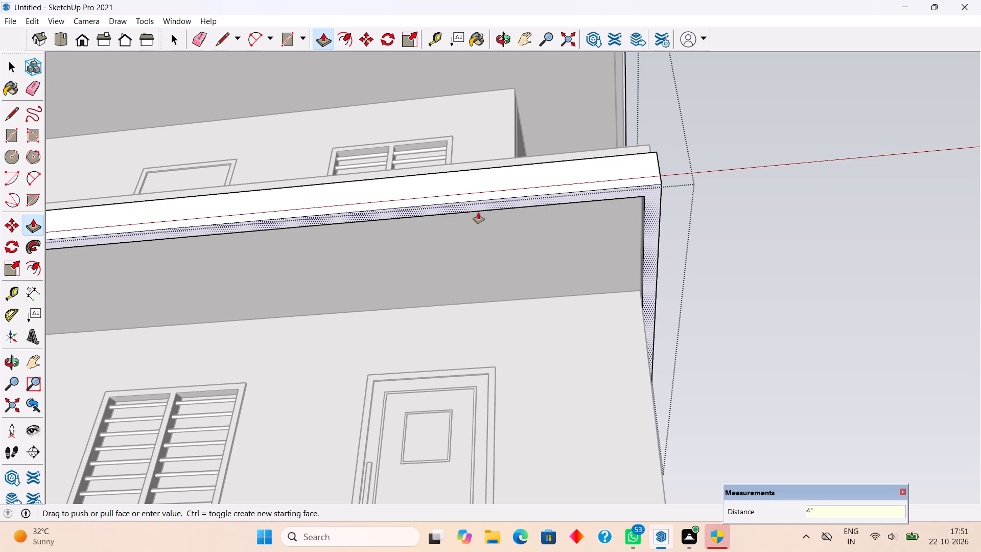
Push/Pull the top face of the border frame's upper beams up by 4".
{"action": "scroll", "coordinate": [478, 213], "scroll_direction": "down", "scroll_amount": 8}
{"action": "middle_click_drag", "start_coordinate": [483, 324], "coordinate": [521, 546]}
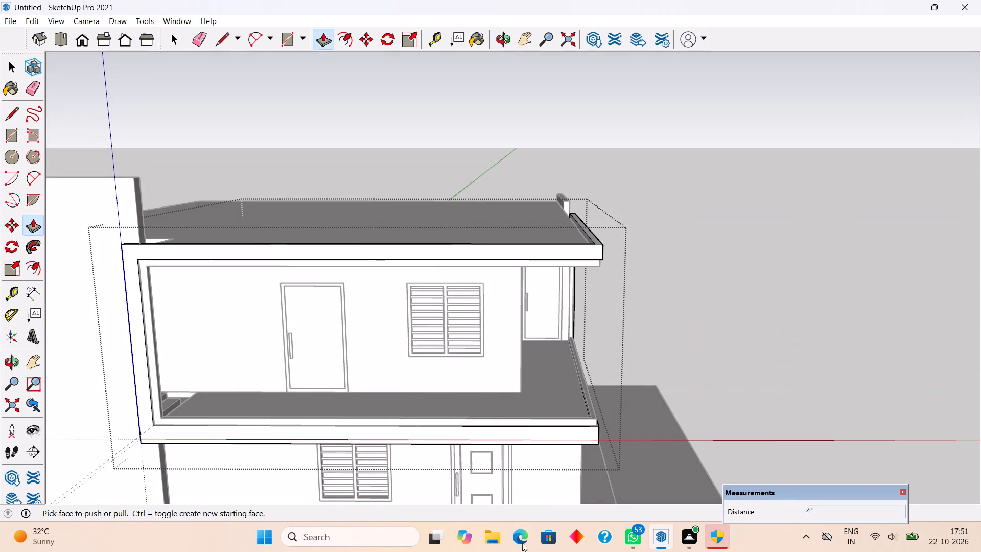
{"action": "middle_click_drag", "start_coordinate": [562, 305], "coordinate": [549, 459]}
{"action": "scroll", "coordinate": [560, 442], "scroll_direction": "up", "scroll_amount": 5}
{"action": "left_click", "coordinate": [588, 458]}
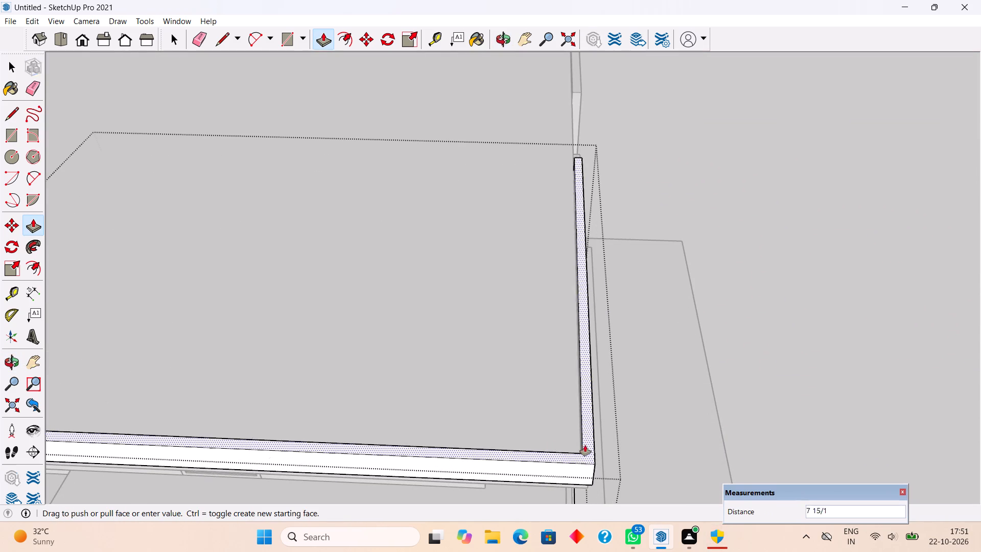
{"action": "type", "text": "4\""}
{"action": "key", "text": "Return"}
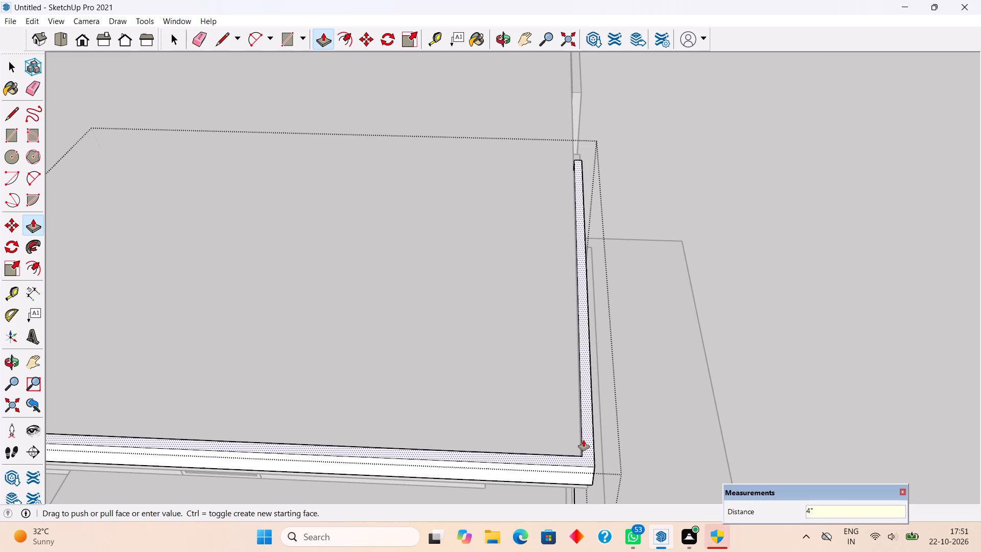
{"action": "key", "text": "space"}
{"action": "scroll", "coordinate": [583, 440], "scroll_direction": "down", "scroll_amount": 9}
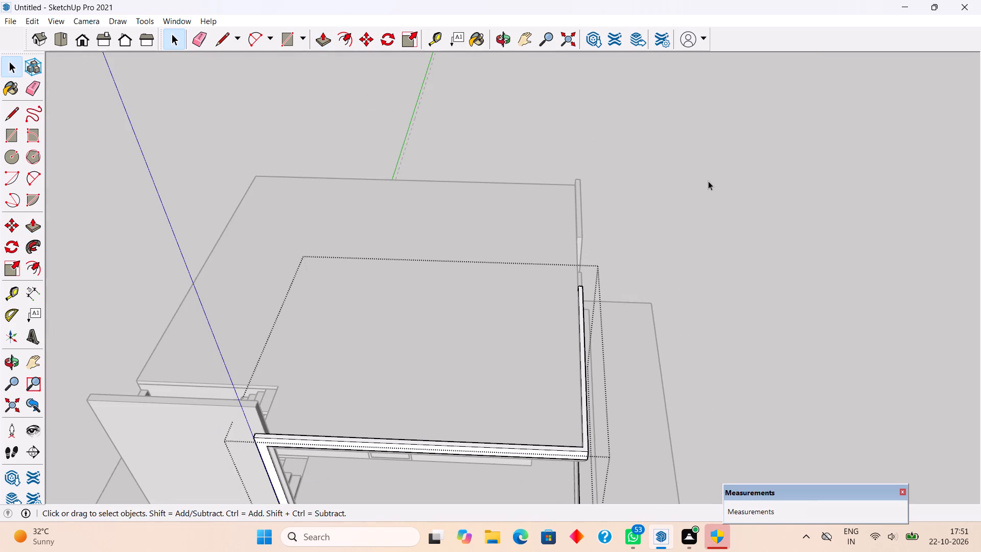
{"action": "left_click", "coordinate": [785, 180]}
Push/Pull the inner face of the terrace frame's side section, next to the staircase, inward by 4".
{"action": "middle_click_drag", "start_coordinate": [695, 398], "coordinate": [644, 194]}
{"action": "scroll", "coordinate": [373, 280], "scroll_direction": "up", "scroll_amount": 4}
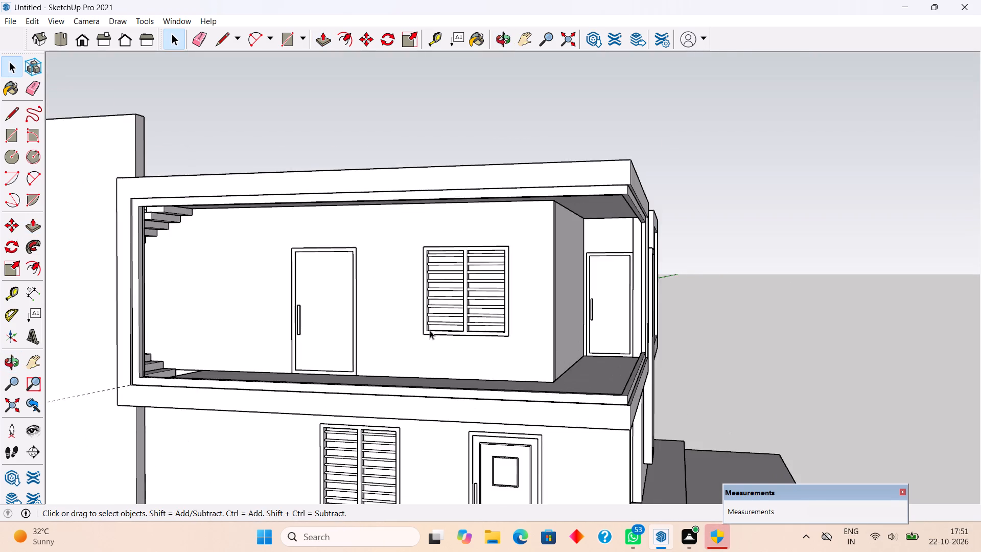
{"action": "scroll", "coordinate": [430, 330], "scroll_direction": "up", "scroll_amount": 1}
{"action": "middle_click_drag", "start_coordinate": [394, 295], "coordinate": [461, 290]}
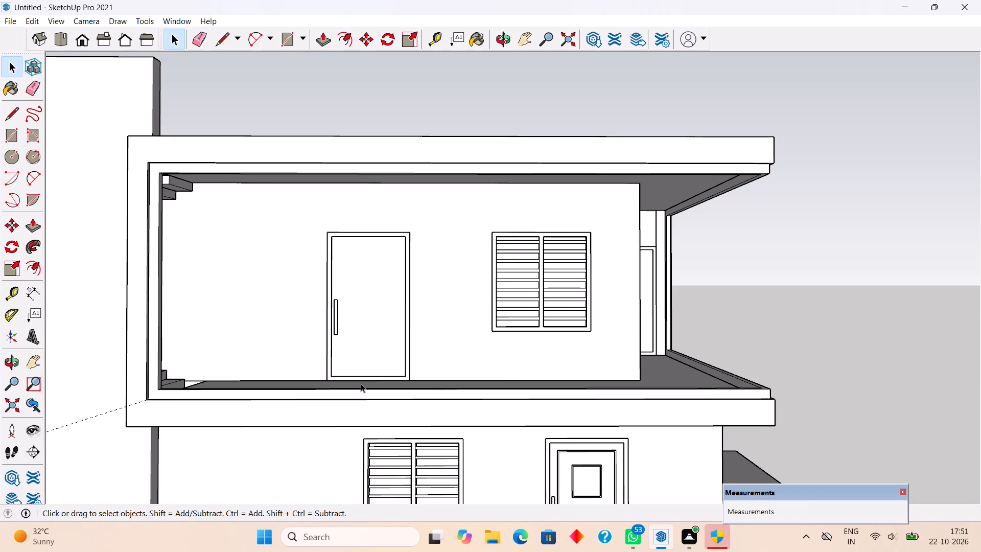
{"action": "middle_click_drag", "start_coordinate": [281, 384], "coordinate": [196, 415]}
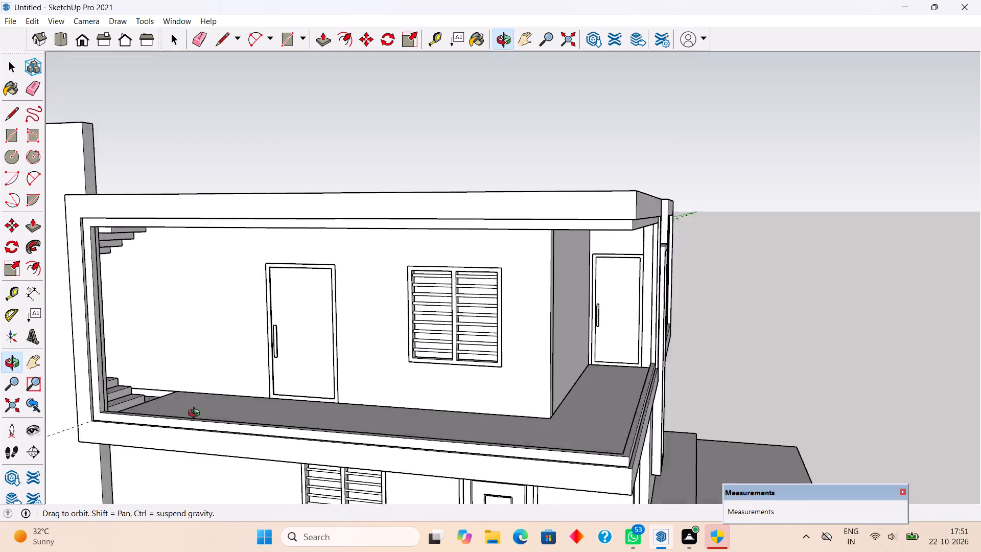
{"action": "middle_click_drag", "start_coordinate": [196, 415], "coordinate": [50, 374]}
{"action": "scroll", "coordinate": [183, 296], "scroll_direction": "up", "scroll_amount": 4}
{"action": "scroll", "coordinate": [121, 210], "scroll_direction": "up", "scroll_amount": 3}
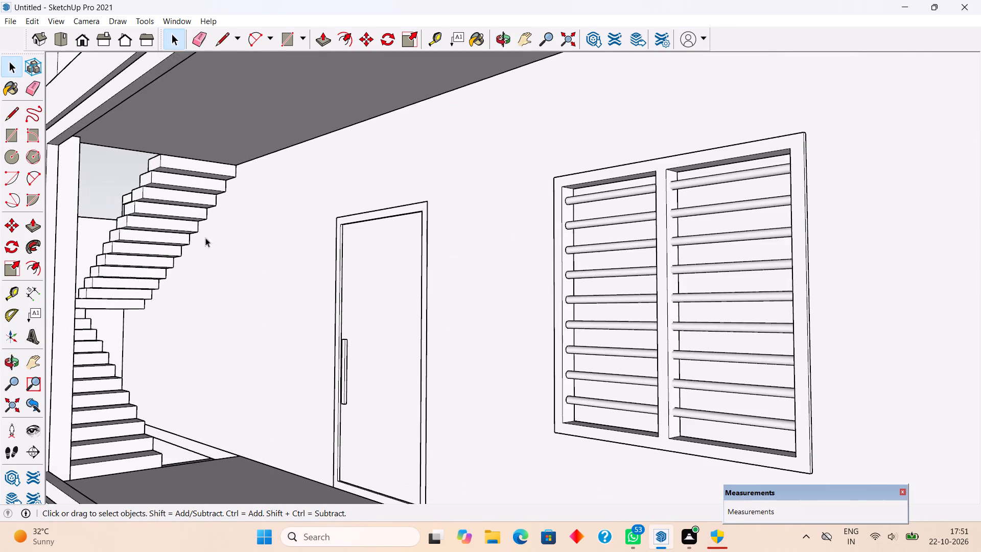
{"action": "scroll", "coordinate": [251, 255], "scroll_direction": "down", "scroll_amount": 3}
{"action": "middle_click_drag", "start_coordinate": [321, 308], "coordinate": [134, 300]}
{"action": "scroll", "coordinate": [246, 285], "scroll_direction": "up", "scroll_amount": 4}
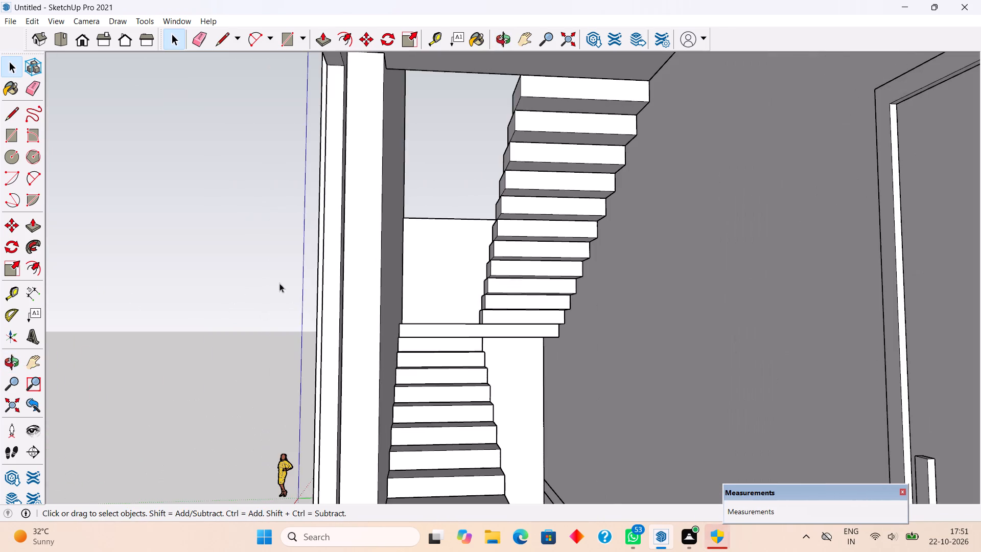
{"action": "scroll", "coordinate": [320, 309], "scroll_direction": "down", "scroll_amount": 4}
{"action": "scroll", "coordinate": [366, 359], "scroll_direction": "down", "scroll_amount": 3}
{"action": "triple_click", "coordinate": [335, 171]}
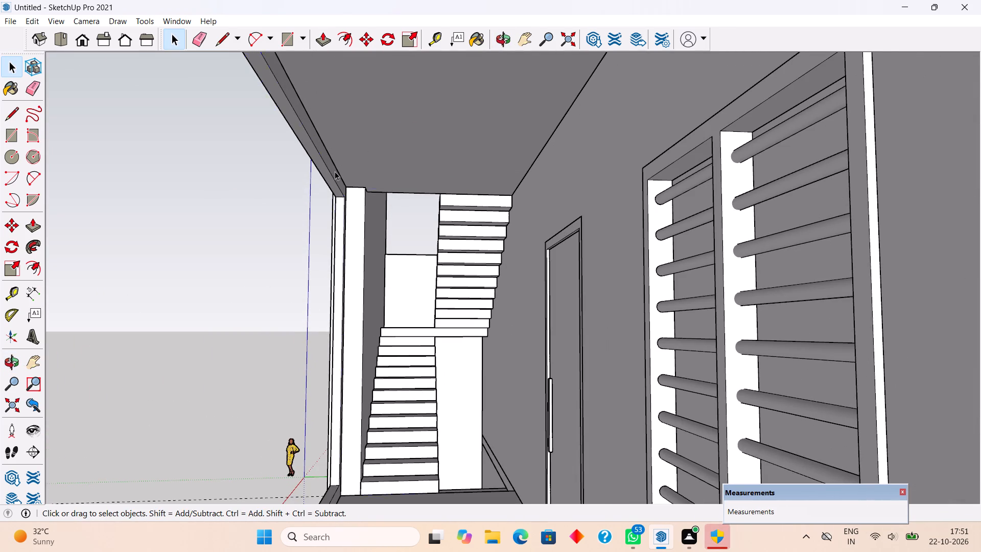
{"action": "scroll", "coordinate": [335, 171], "scroll_direction": "up", "scroll_amount": 6}
{"action": "key", "text": "p"}
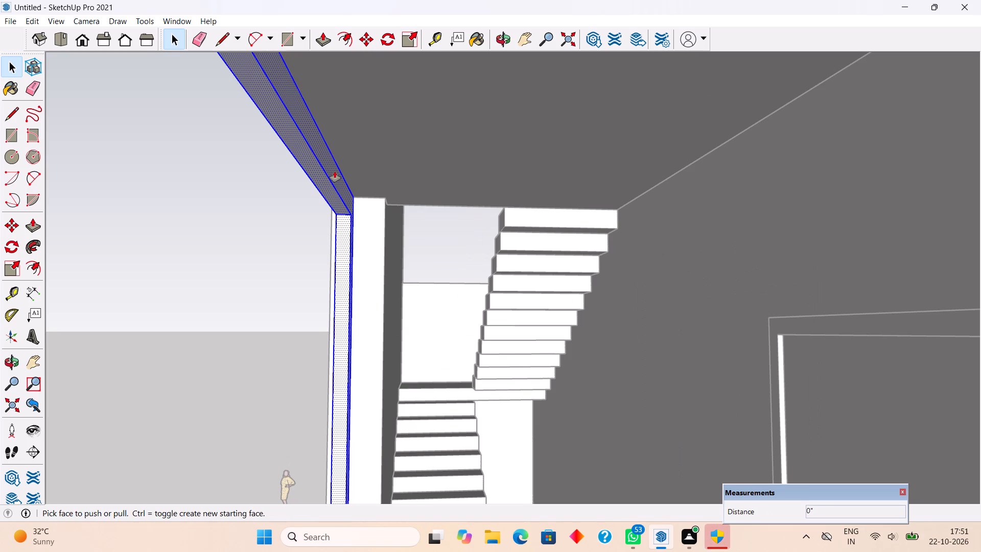
{"action": "left_click", "coordinate": [335, 171]}
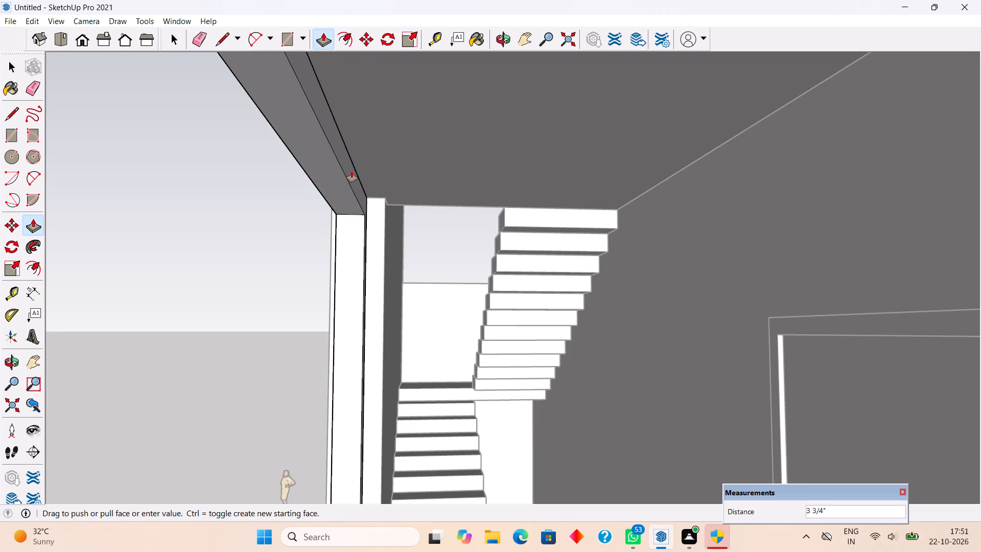
{"action": "type", "text": "4\""}
{"action": "key", "text": "Return"}
{"action": "key", "text": "space"}
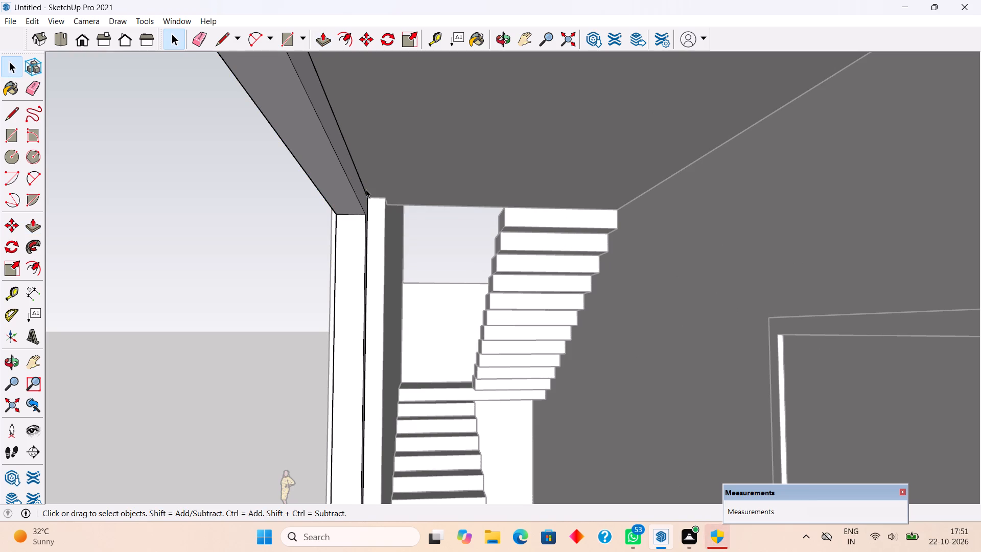
{"action": "scroll", "coordinate": [366, 189], "scroll_direction": "down", "scroll_amount": 4}
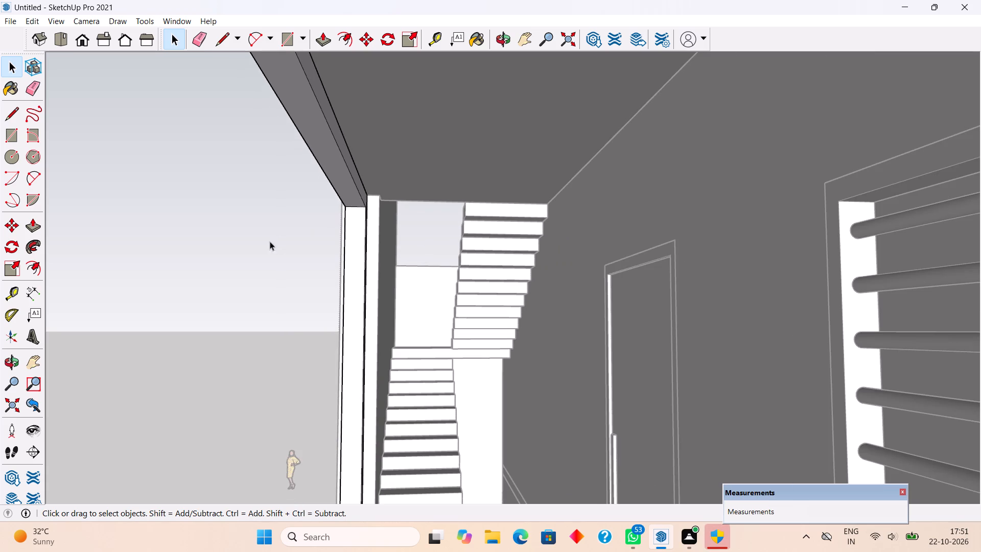
{"action": "left_click", "coordinate": [251, 249]}
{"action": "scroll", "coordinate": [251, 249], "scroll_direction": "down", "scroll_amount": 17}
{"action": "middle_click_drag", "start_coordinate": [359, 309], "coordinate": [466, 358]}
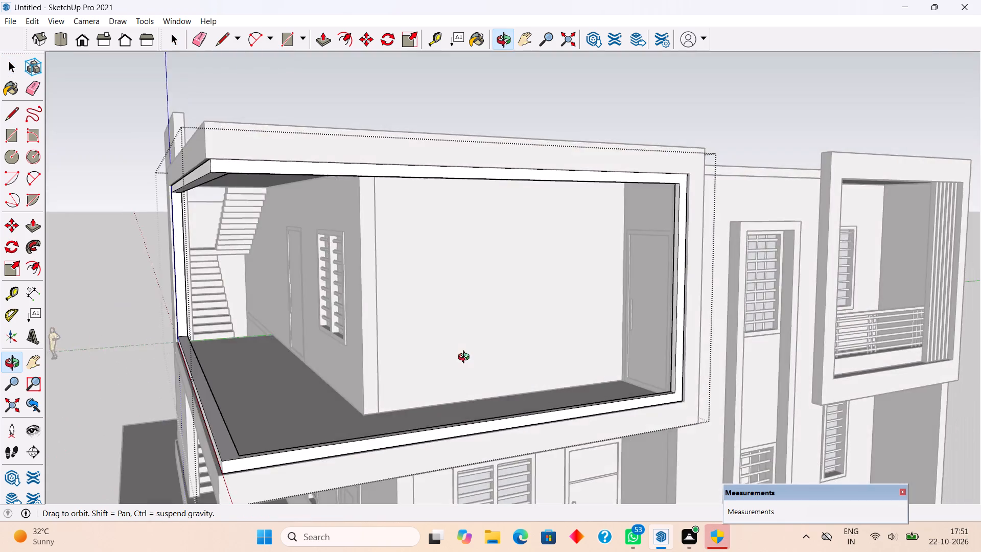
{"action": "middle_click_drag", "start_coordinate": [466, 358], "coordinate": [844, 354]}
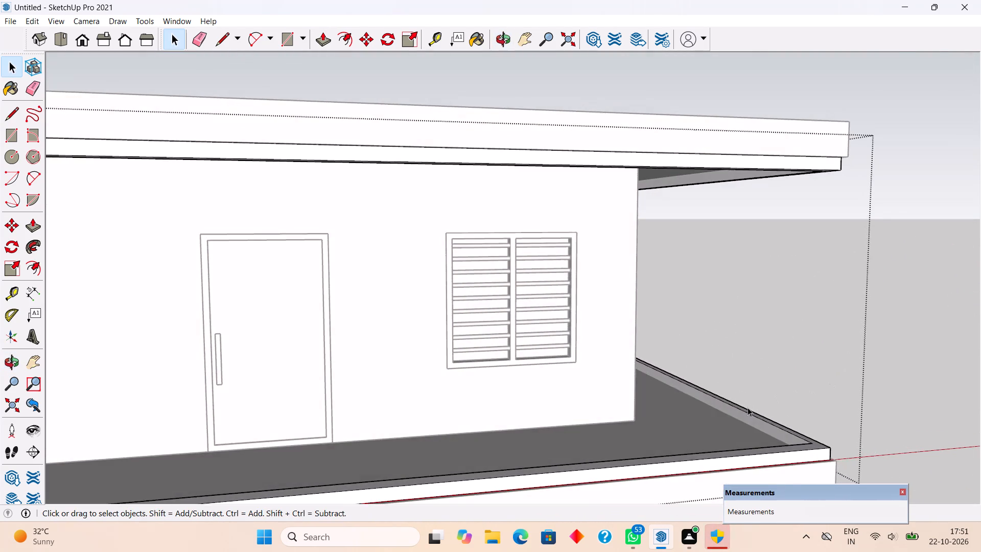
Push/Pull the inner face of the terrace frame's front section inward by 4", and exit the frame group.
{"action": "scroll", "coordinate": [747, 408], "scroll_direction": "up", "scroll_amount": 9}
{"action": "left_click", "coordinate": [748, 428]}
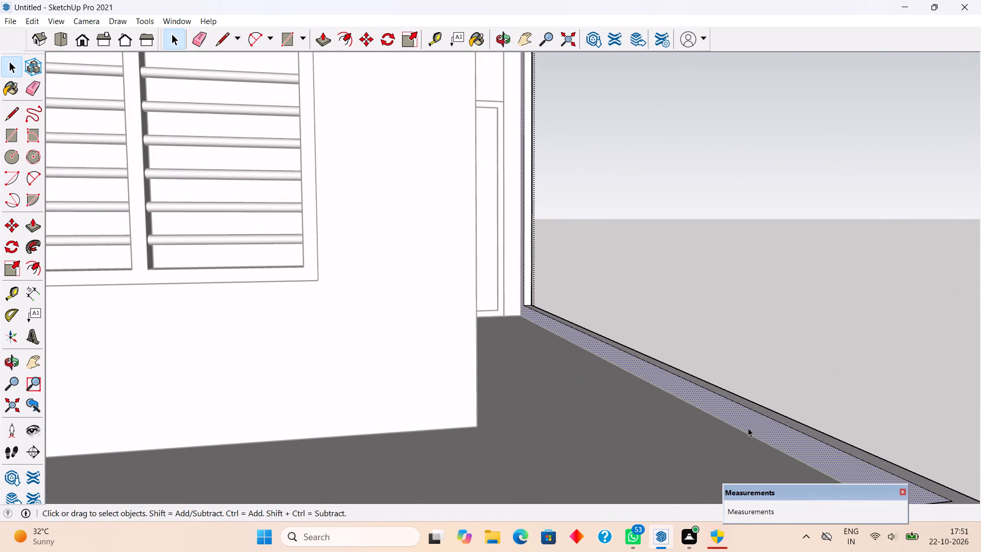
{"action": "key", "text": "p"}
{"action": "left_click", "coordinate": [748, 428]}
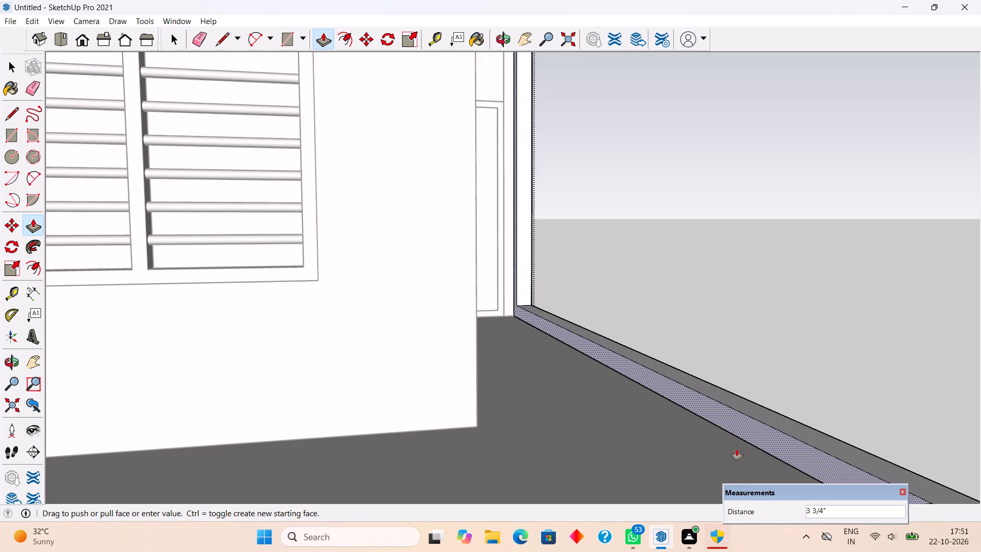
{"action": "type", "text": "4\""}
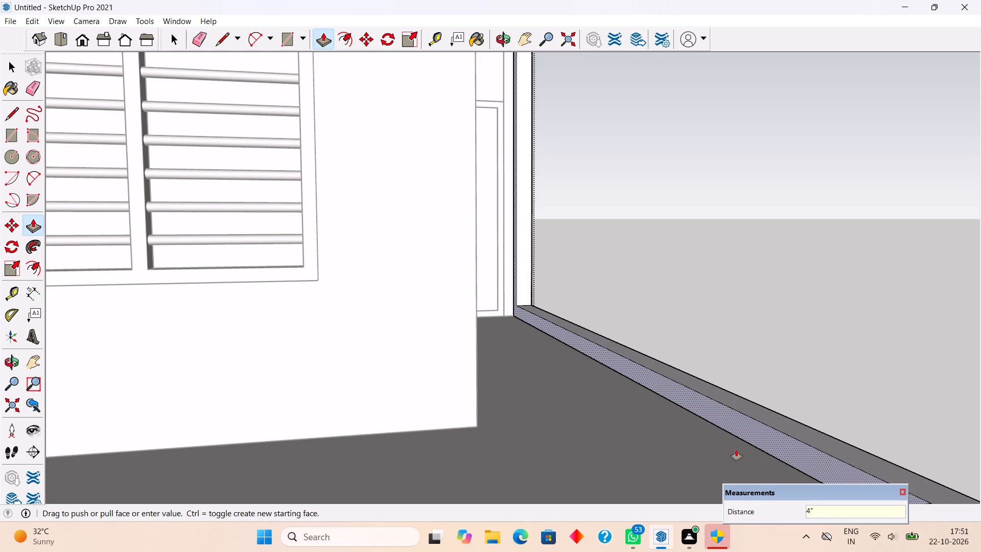
{"action": "key", "text": "Return"}
{"action": "key", "text": "space"}
{"action": "scroll", "coordinate": [736, 450], "scroll_direction": "down", "scroll_amount": 6}
{"action": "left_click", "coordinate": [773, 355]}
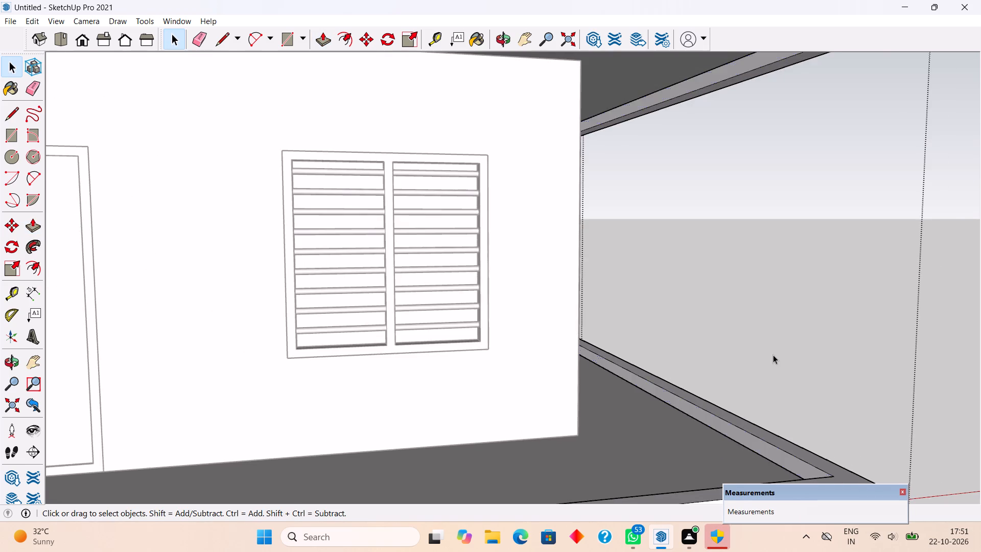
{"action": "scroll", "coordinate": [773, 355], "scroll_direction": "down", "scroll_amount": 11}
{"action": "middle_click_drag", "start_coordinate": [780, 423], "coordinate": [334, 404]}
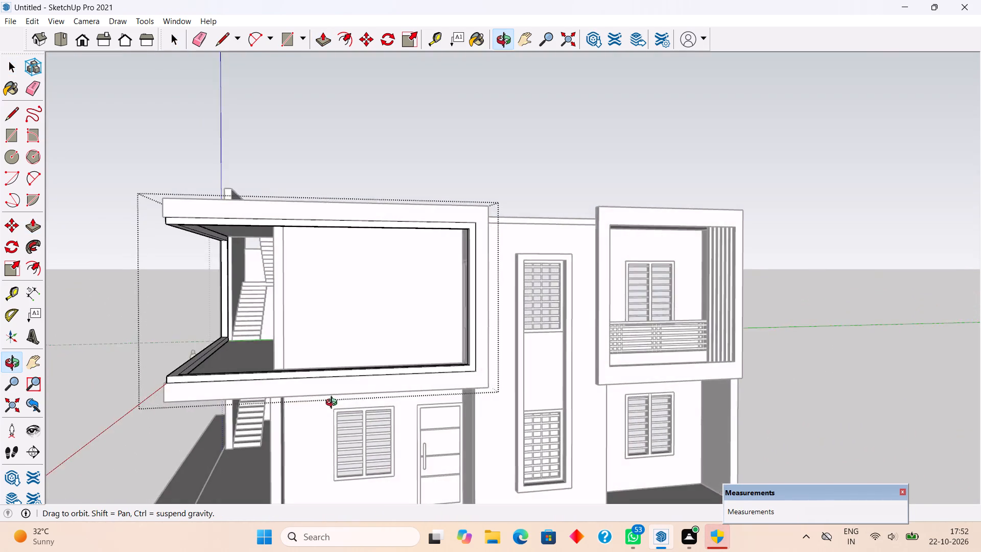
{"action": "middle_click_drag", "start_coordinate": [334, 404], "coordinate": [682, 401]}
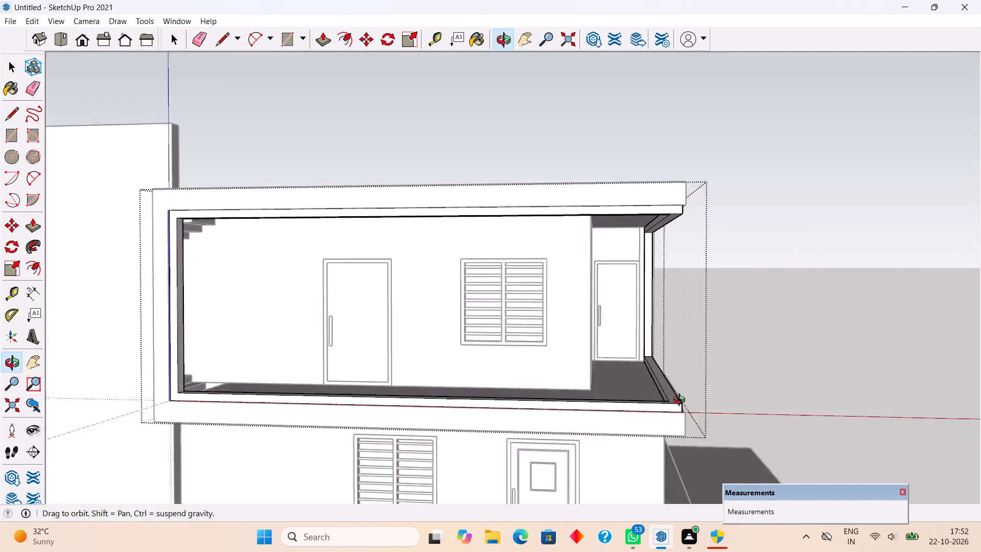
{"action": "middle_click_drag", "start_coordinate": [682, 401], "coordinate": [691, 386]}
{"action": "scroll", "coordinate": [694, 381], "scroll_direction": "down", "scroll_amount": 6}
{"action": "left_click", "coordinate": [831, 281]}
Place a guide 6' from the upper wall's base edge on the terrace floor, through the stair flight's bottom corner beside the frame.
{"action": "middle_click_drag", "start_coordinate": [567, 290], "coordinate": [560, 394]}
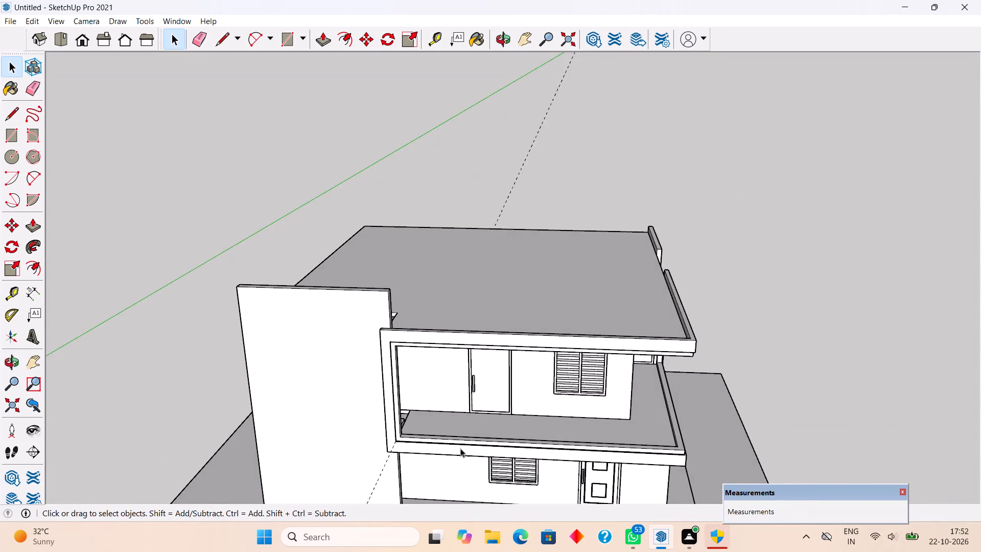
{"action": "scroll", "coordinate": [460, 448], "scroll_direction": "up", "scroll_amount": 4}
{"action": "scroll", "coordinate": [380, 458], "scroll_direction": "up", "scroll_amount": 5}
{"action": "scroll", "coordinate": [361, 413], "scroll_direction": "up", "scroll_amount": 9}
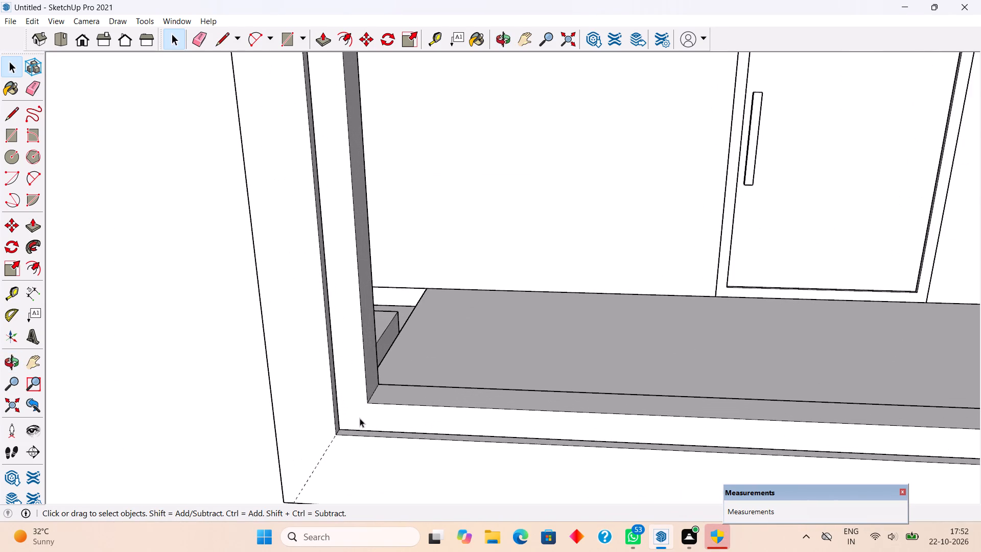
{"action": "scroll", "coordinate": [360, 418], "scroll_direction": "up", "scroll_amount": 2}
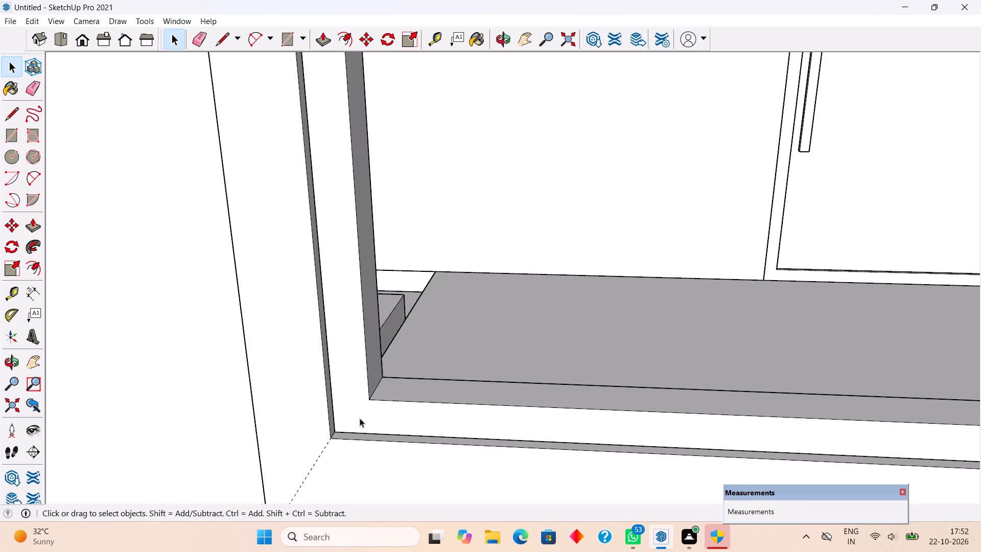
{"action": "scroll", "coordinate": [311, 489], "scroll_direction": "down", "scroll_amount": 5}
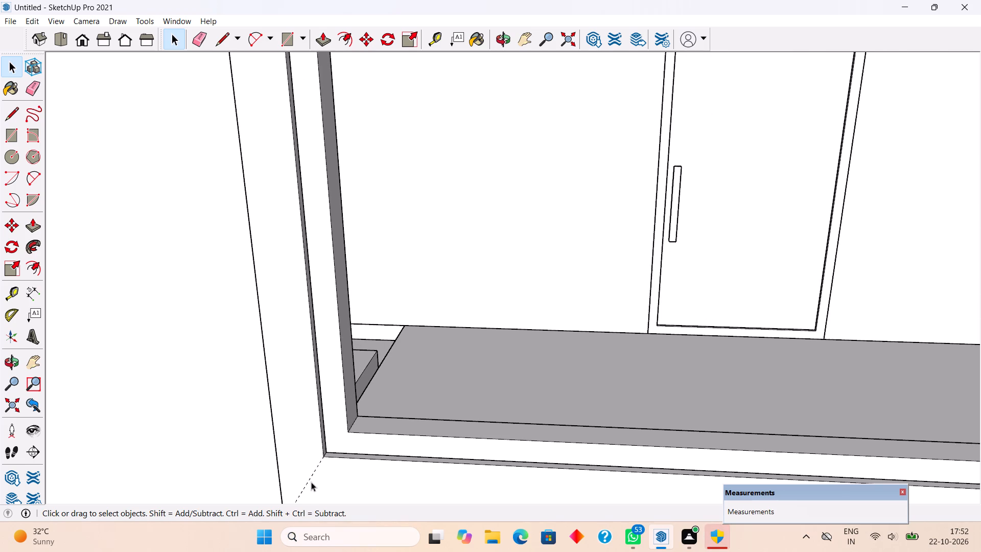
{"action": "scroll", "coordinate": [328, 456], "scroll_direction": "down", "scroll_amount": 15}
{"action": "middle_click_drag", "start_coordinate": [347, 452], "coordinate": [387, 343]}
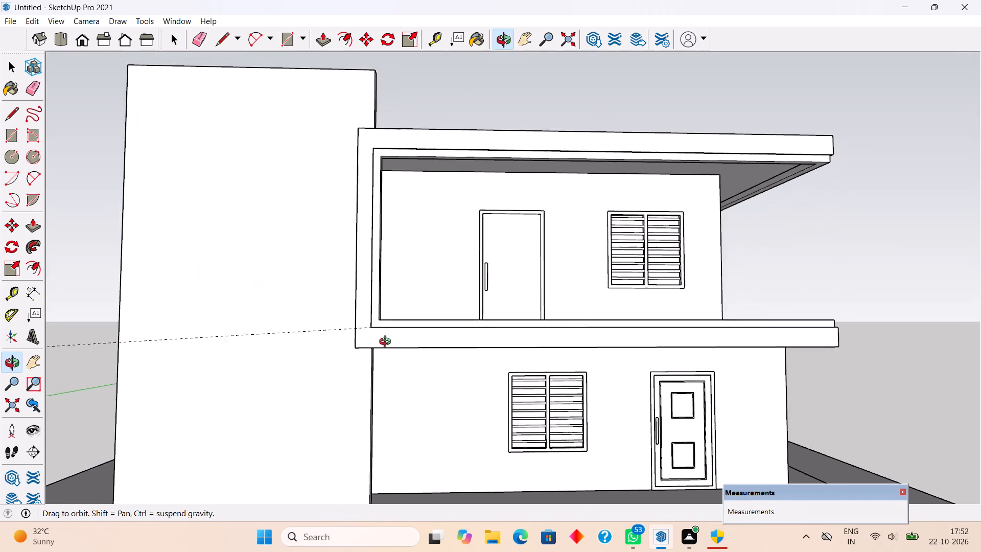
{"action": "middle_click_drag", "start_coordinate": [387, 343], "coordinate": [366, 362]}
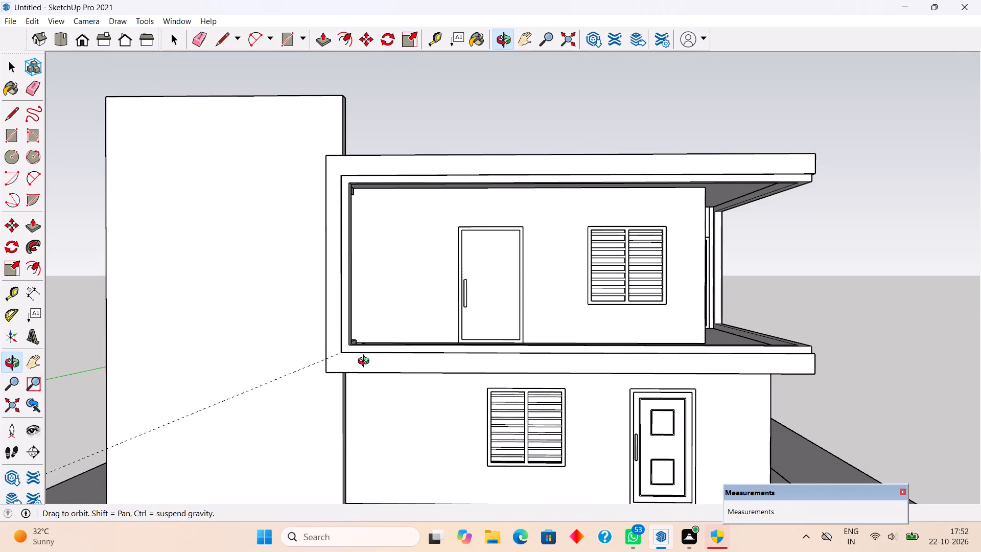
{"action": "middle_click_drag", "start_coordinate": [366, 362], "coordinate": [260, 458]}
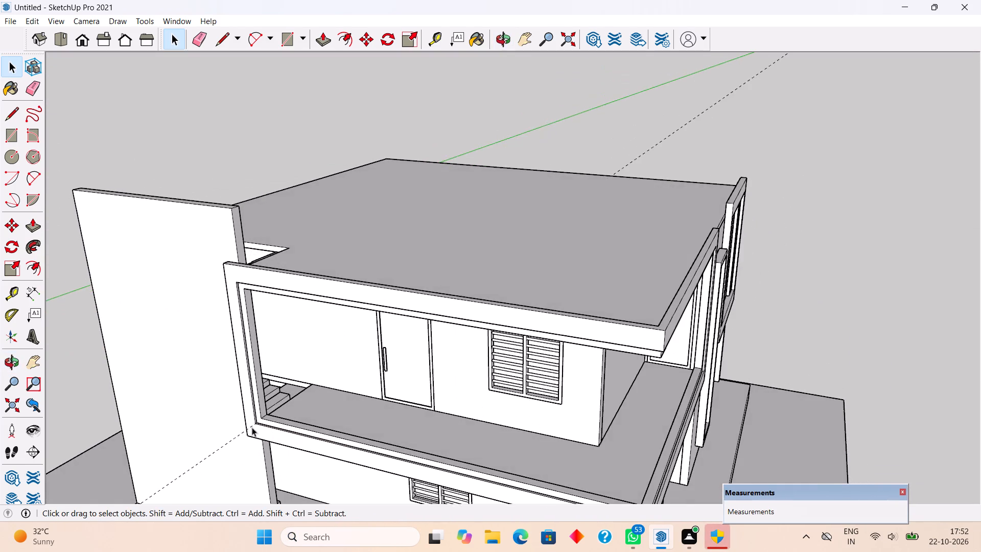
{"action": "scroll", "coordinate": [252, 425], "scroll_direction": "up", "scroll_amount": 9}
{"action": "middle_click_drag", "start_coordinate": [261, 441], "coordinate": [11, 406]}
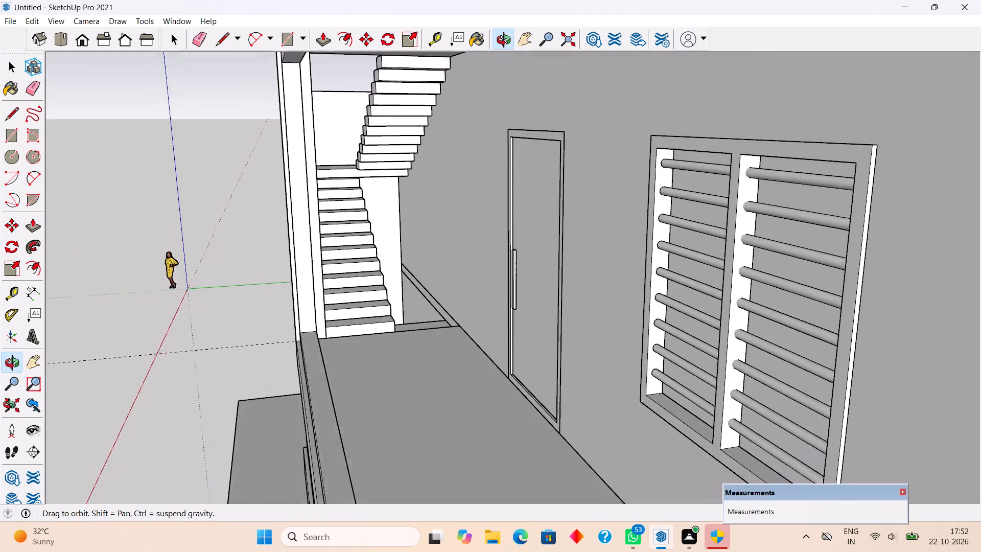
{"action": "middle_click_drag", "start_coordinate": [11, 406], "coordinate": [0, 413]}
{"action": "scroll", "coordinate": [353, 359], "scroll_direction": "up", "scroll_amount": 5}
{"action": "scroll", "coordinate": [322, 300], "scroll_direction": "up", "scroll_amount": 10}
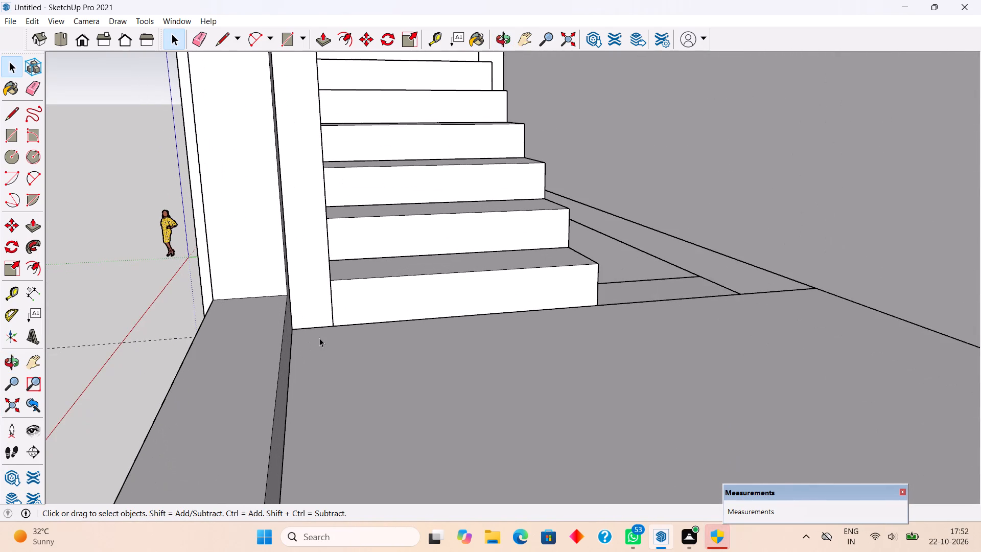
{"action": "key", "text": "t"}
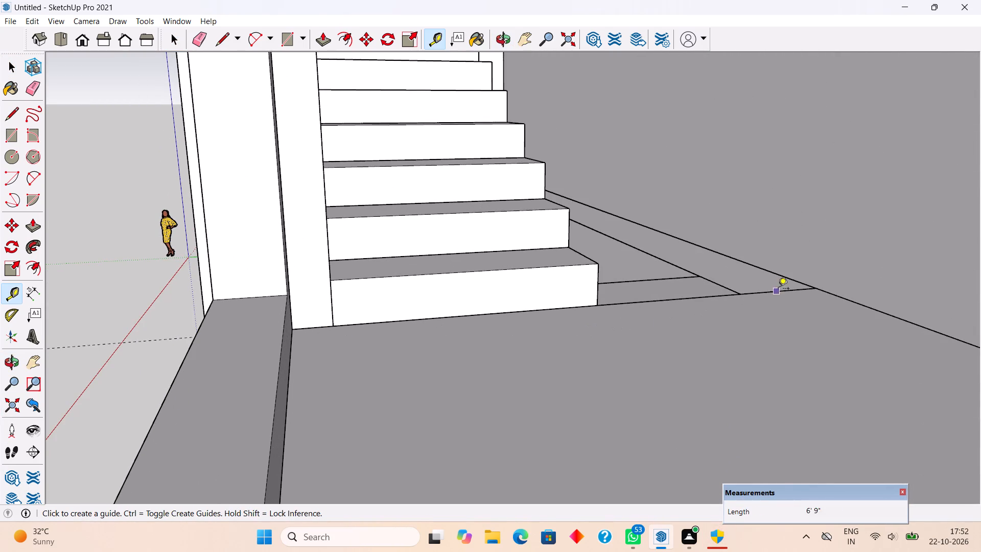
{"action": "left_click", "coordinate": [834, 297]}
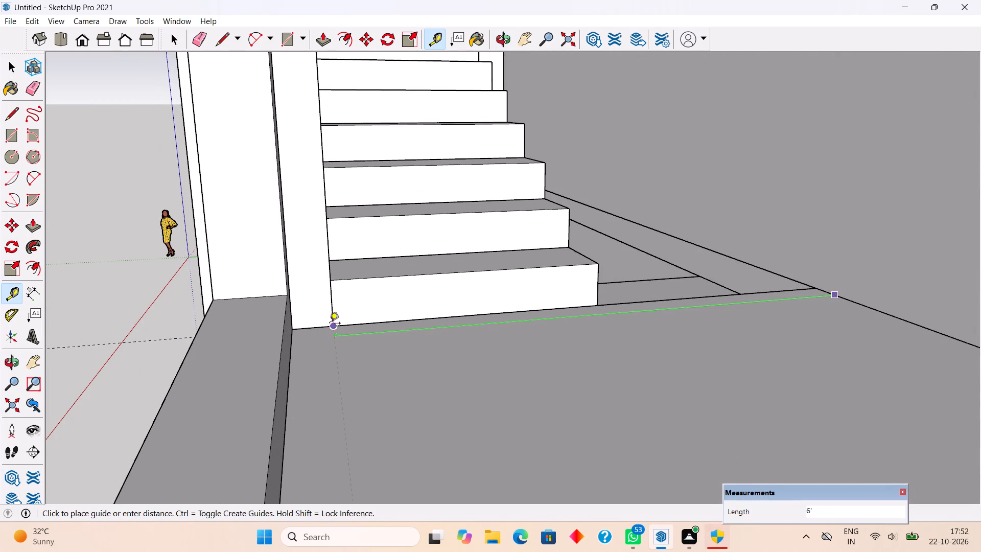
{"action": "left_click", "coordinate": [330, 325]}
Draw a 30' 11" by 5" rectangle on the terrace floor between the frame's inner side edge and the guide.
{"action": "key", "text": "r"}
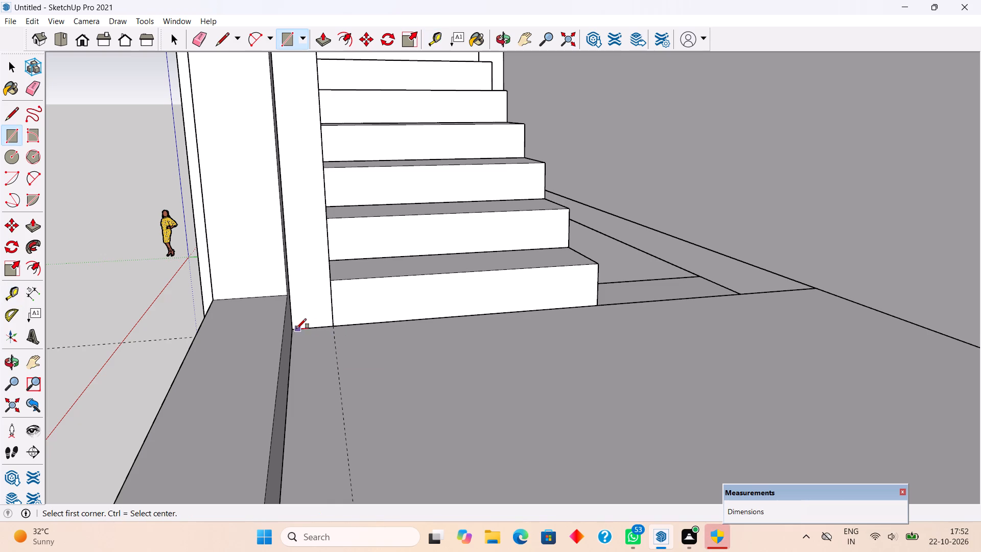
{"action": "left_click", "coordinate": [294, 329]}
{"action": "scroll", "coordinate": [318, 387], "scroll_direction": "down", "scroll_amount": 14}
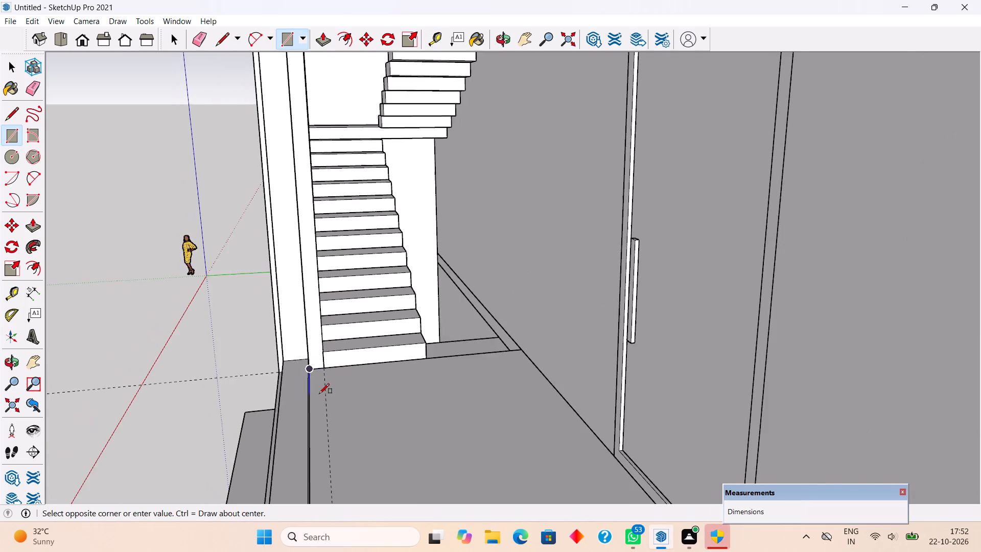
{"action": "scroll", "coordinate": [319, 394], "scroll_direction": "down", "scroll_amount": 10}
{"action": "left_click", "coordinate": [3, 407]}
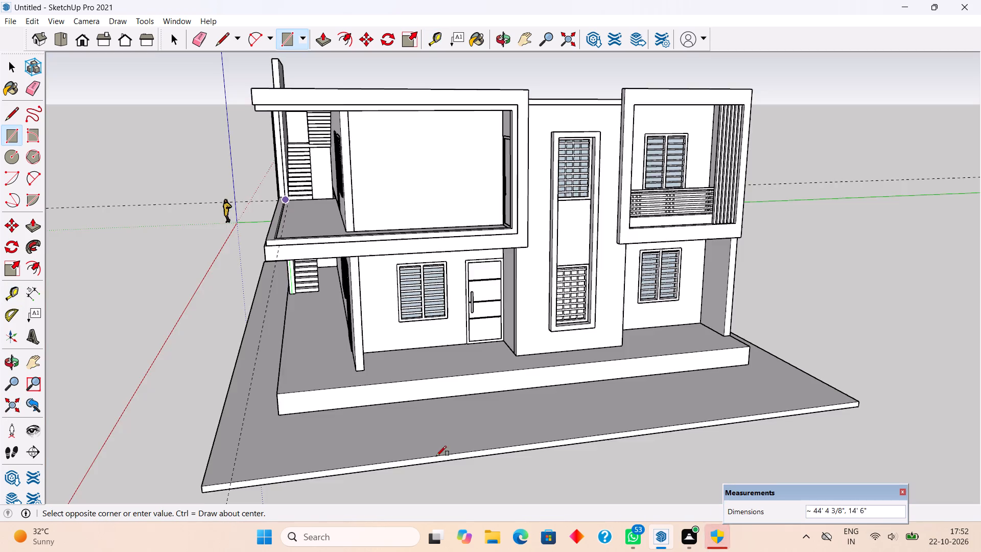
{"action": "scroll", "coordinate": [426, 445], "scroll_direction": "down", "scroll_amount": 5}
{"action": "scroll", "coordinate": [381, 375], "scroll_direction": "up", "scroll_amount": 3}
{"action": "scroll", "coordinate": [296, 237], "scroll_direction": "up", "scroll_amount": 1}
{"action": "middle_click_drag", "start_coordinate": [296, 245], "coordinate": [290, 374]}
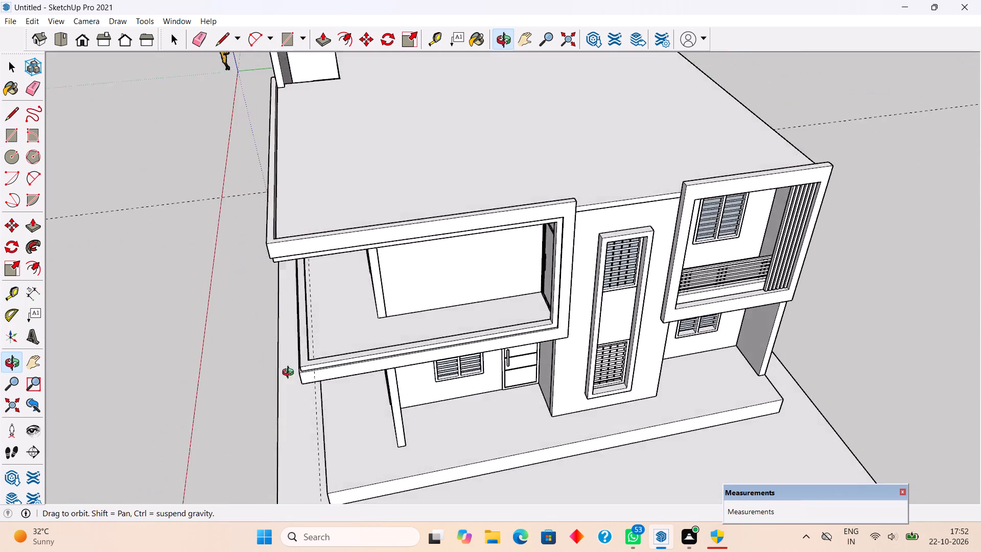
{"action": "middle_click_drag", "start_coordinate": [290, 374], "coordinate": [295, 405]}
{"action": "scroll", "coordinate": [321, 373], "scroll_direction": "up", "scroll_amount": 11}
{"action": "middle_click_drag", "start_coordinate": [325, 384], "coordinate": [347, 455]}
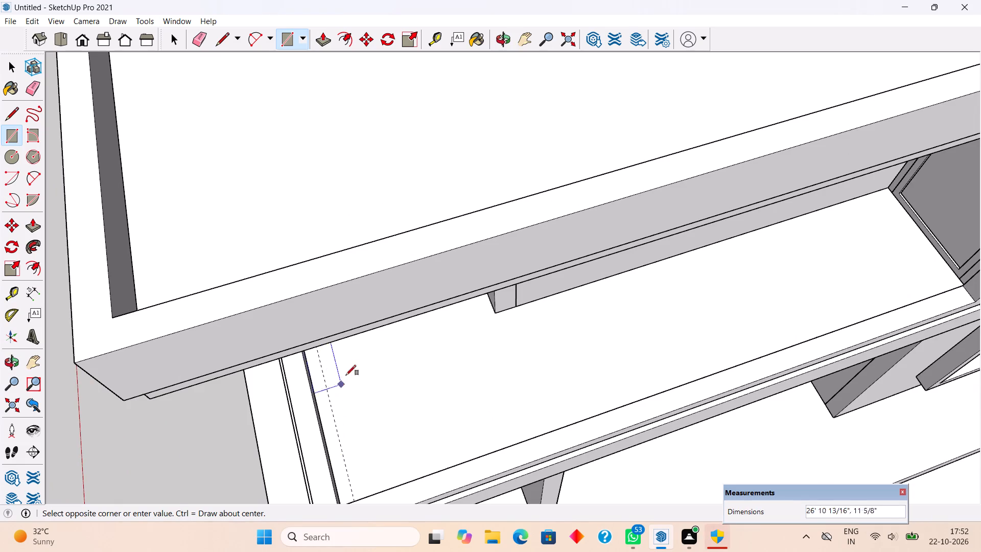
{"action": "middle_click_drag", "start_coordinate": [379, 363], "coordinate": [725, 311]}
{"action": "scroll", "coordinate": [763, 337], "scroll_direction": "up", "scroll_amount": 8}
{"action": "scroll", "coordinate": [797, 374], "scroll_direction": "up", "scroll_amount": 3}
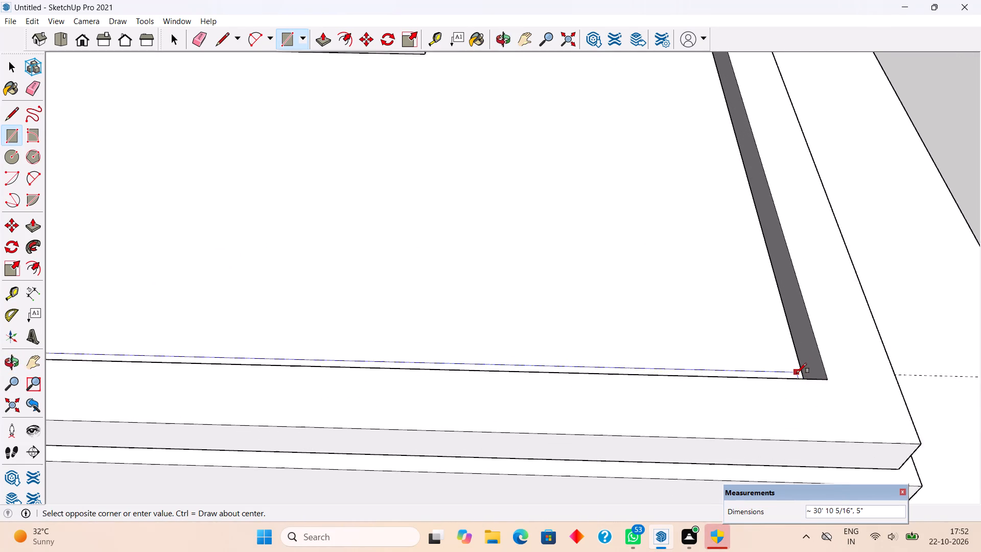
{"action": "scroll", "coordinate": [797, 373], "scroll_direction": "up", "scroll_amount": 5}
{"action": "left_click", "coordinate": [804, 369]}
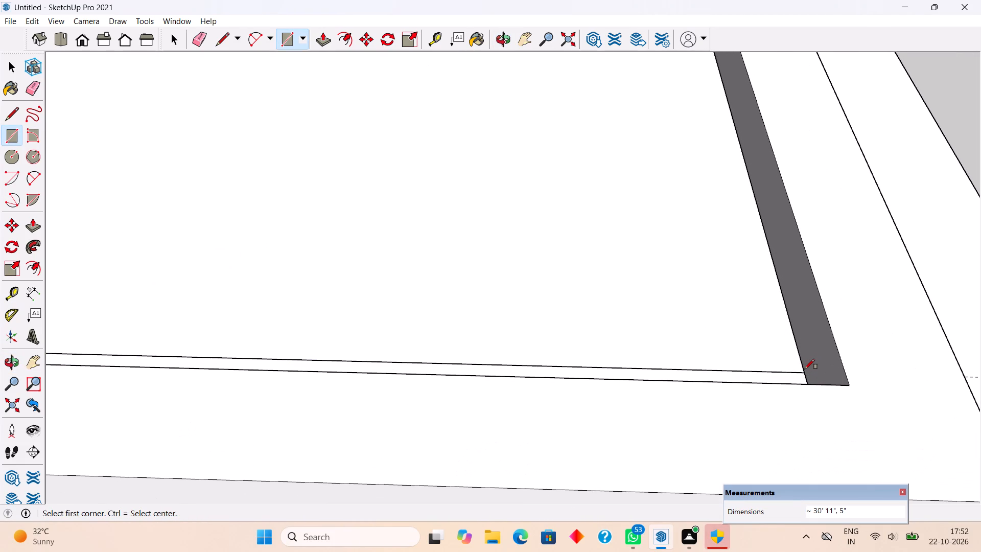
Push/Pull the floor strip up 6", and extrude its top face a further 6" to form a low parapet.
{"action": "key", "text": "p"}
{"action": "left_click", "coordinate": [797, 376]}
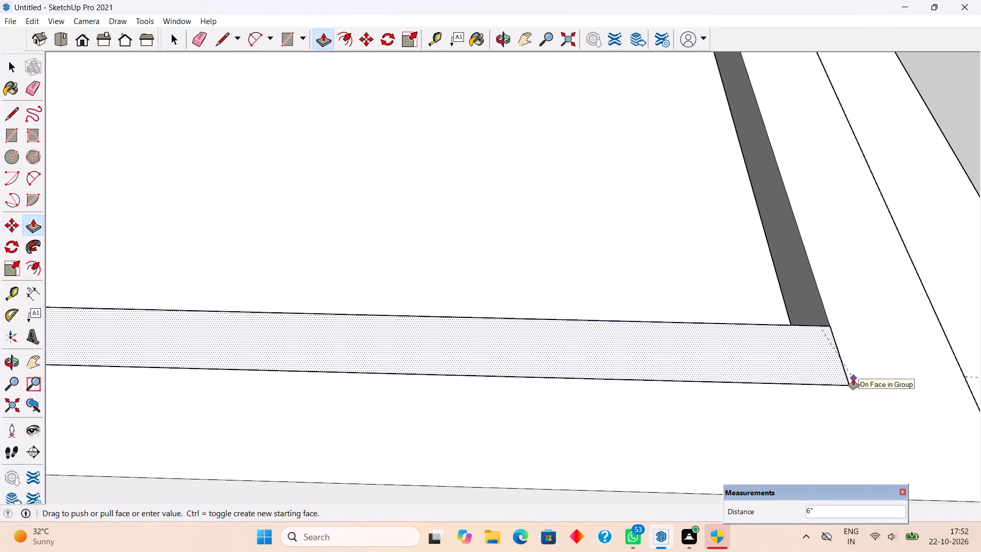
{"action": "left_click", "coordinate": [853, 379]}
{"action": "left_click", "coordinate": [803, 370]}
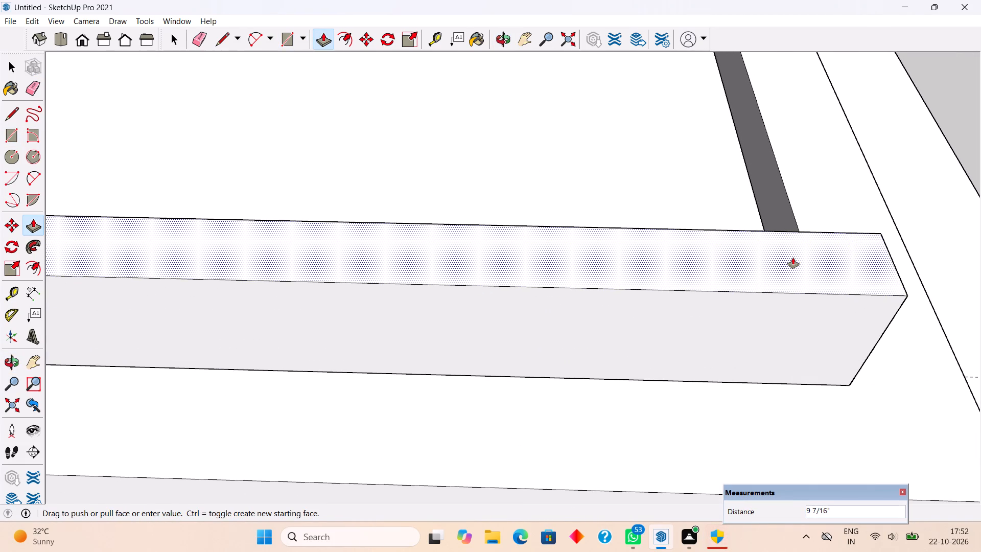
{"action": "type", "text": "6\""}
{"action": "key", "text": "Return"}
{"action": "key", "text": "space"}
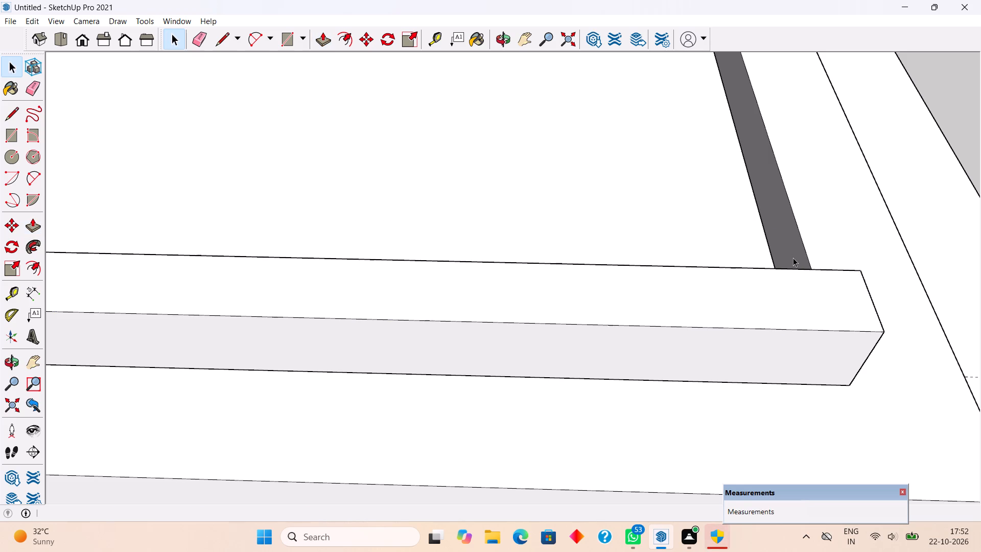
Place a vertical guide on the new parapet's inner face, 5" in from its front end edge.
{"action": "scroll", "coordinate": [793, 257], "scroll_direction": "down", "scroll_amount": 5}
{"action": "scroll", "coordinate": [788, 311], "scroll_direction": "down", "scroll_amount": 17}
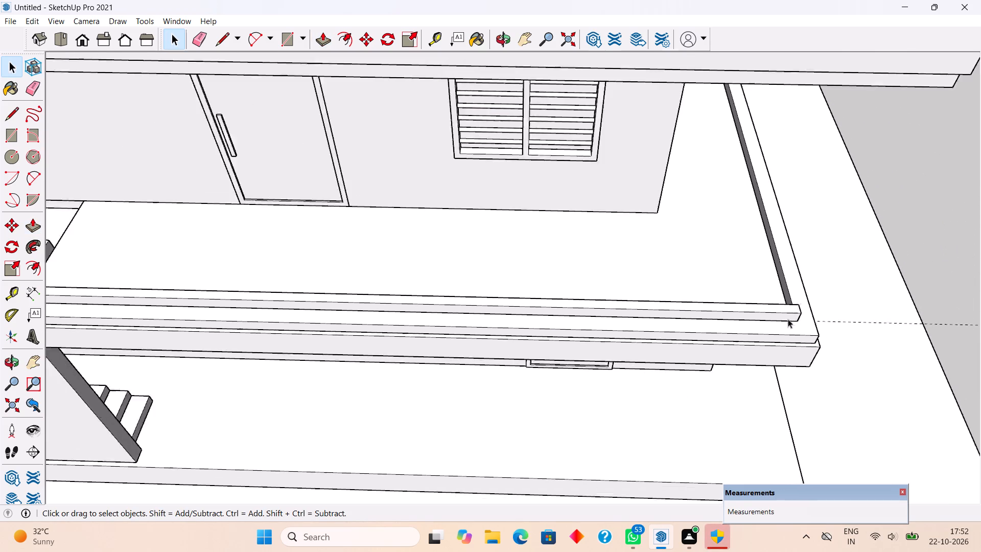
{"action": "scroll", "coordinate": [788, 319], "scroll_direction": "down", "scroll_amount": 2}
{"action": "middle_click_drag", "start_coordinate": [786, 274], "coordinate": [763, 115]}
{"action": "middle_click_drag", "start_coordinate": [789, 249], "coordinate": [730, 278]}
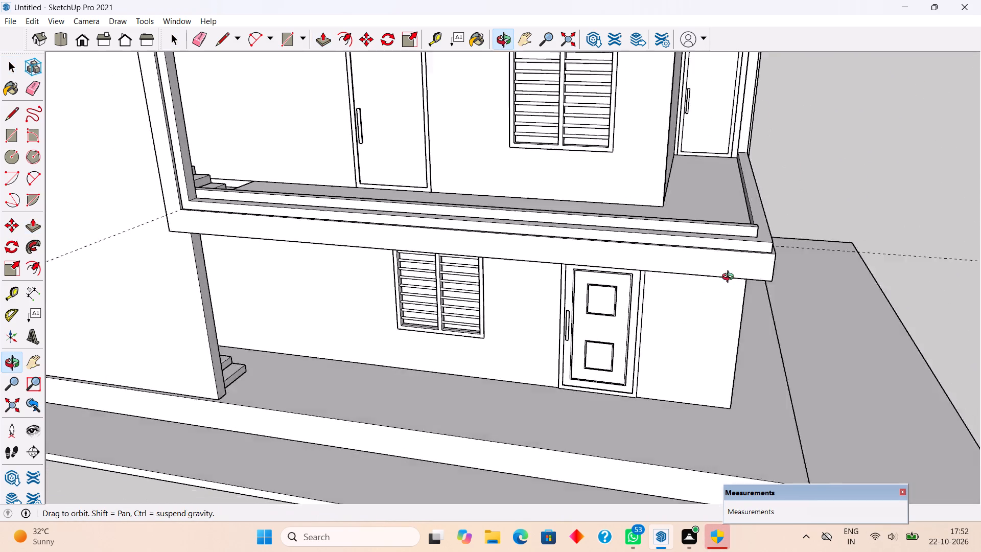
{"action": "middle_click_drag", "start_coordinate": [730, 278], "coordinate": [232, 337]}
{"action": "scroll", "coordinate": [260, 237], "scroll_direction": "up", "scroll_amount": 7}
{"action": "scroll", "coordinate": [145, 242], "scroll_direction": "up", "scroll_amount": 3}
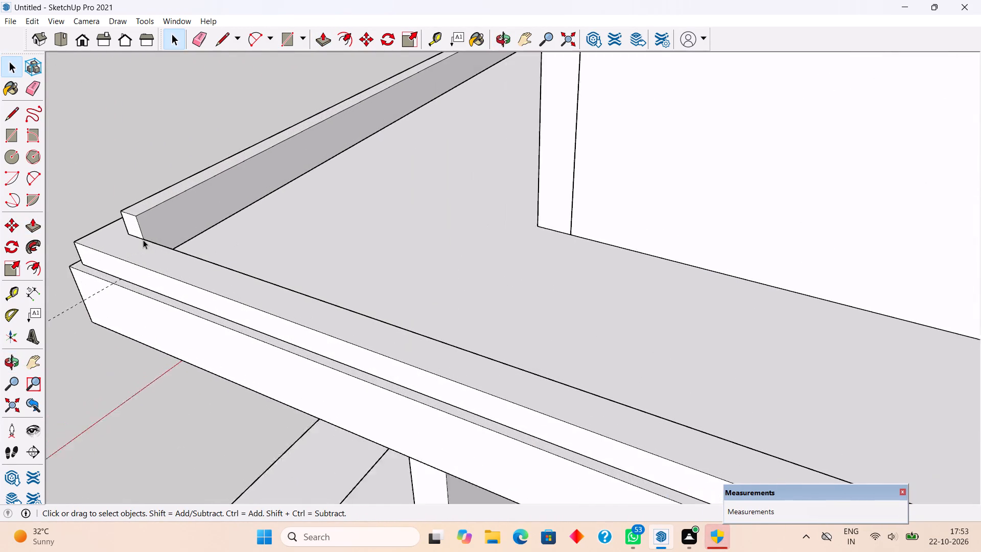
{"action": "scroll", "coordinate": [143, 240], "scroll_direction": "up", "scroll_amount": 7}
{"action": "key", "text": "t"}
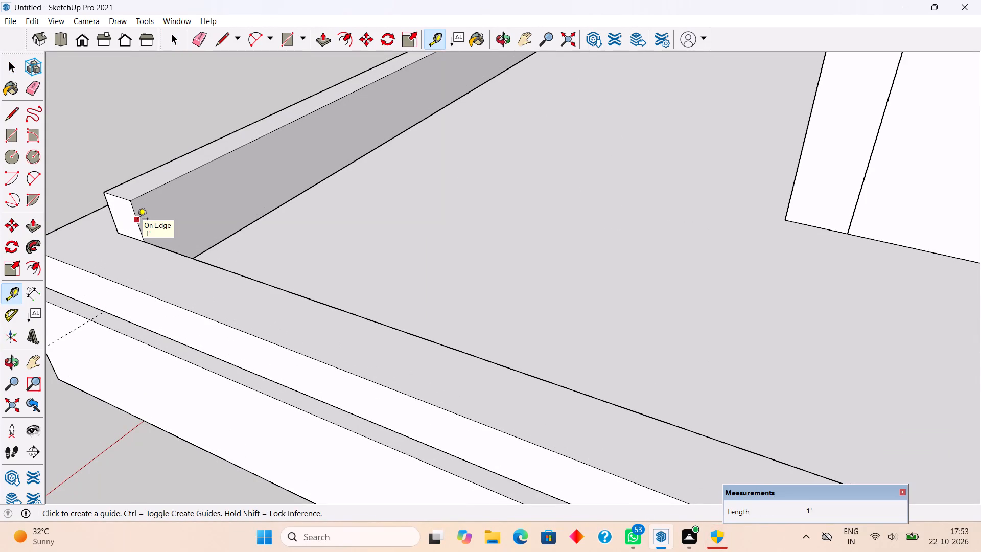
{"action": "left_click", "coordinate": [137, 220]}
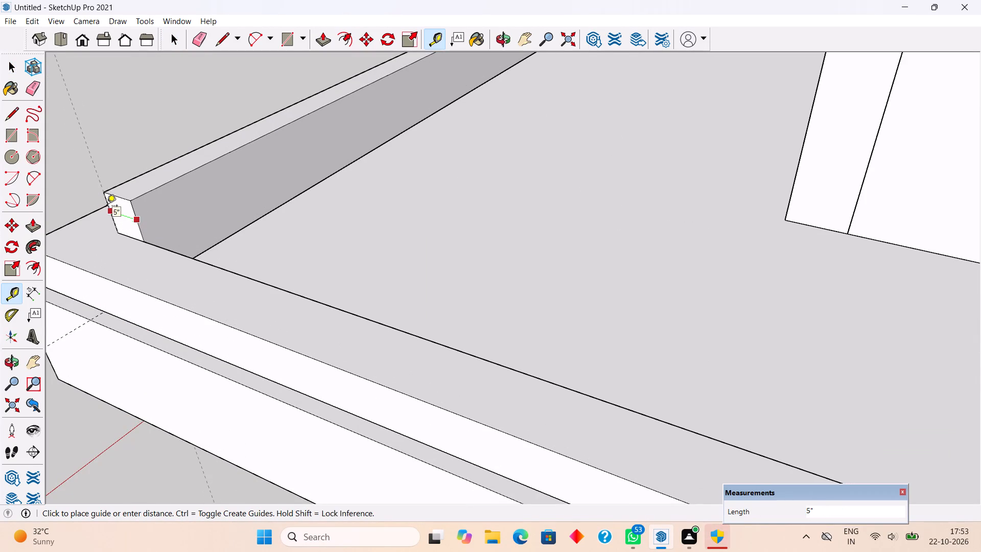
{"action": "type", "text": "5\""}
{"action": "key", "text": "Return"}
Draw a 1' line along the guide, from the base to the top edge of the parapet's inner face.
{"action": "key", "text": "l"}
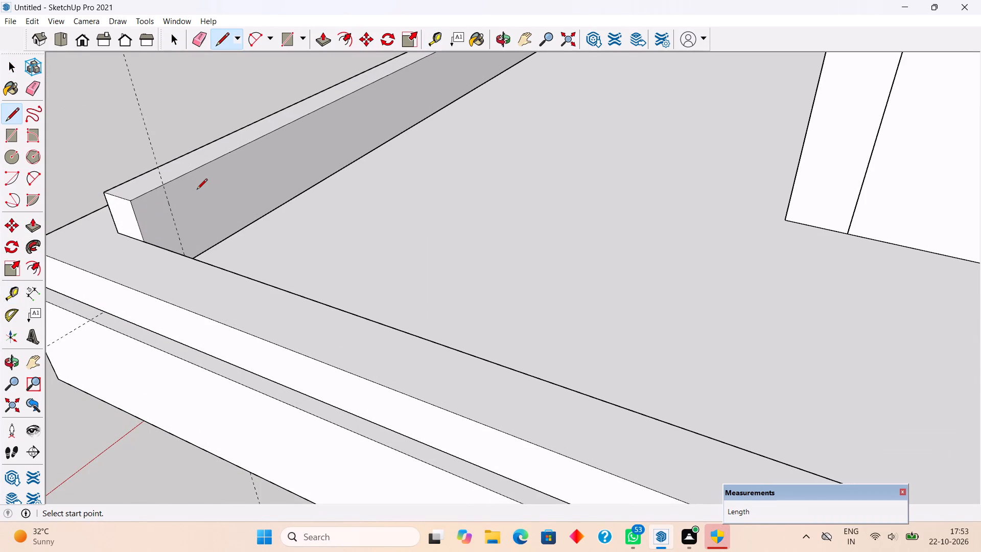
{"action": "middle_click_drag", "start_coordinate": [168, 311], "coordinate": [69, 421]}
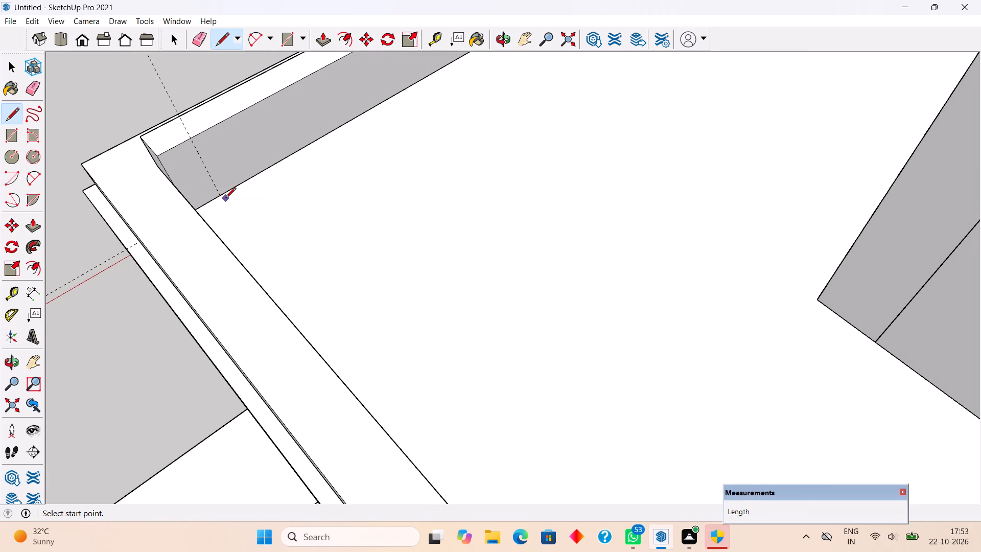
{"action": "left_click", "coordinate": [221, 196]}
{"action": "left_click", "coordinate": [185, 141]}
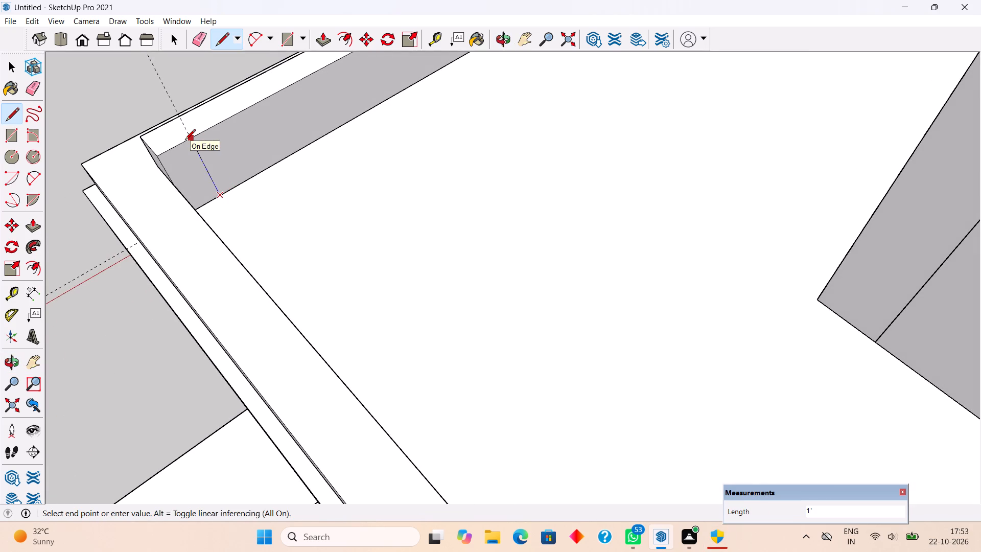
Push/Pull the marked-off end of the parapet's inner face 21' 9" along the front frame to its far post.
{"action": "key", "text": "p"}
{"action": "left_click", "coordinate": [182, 152]}
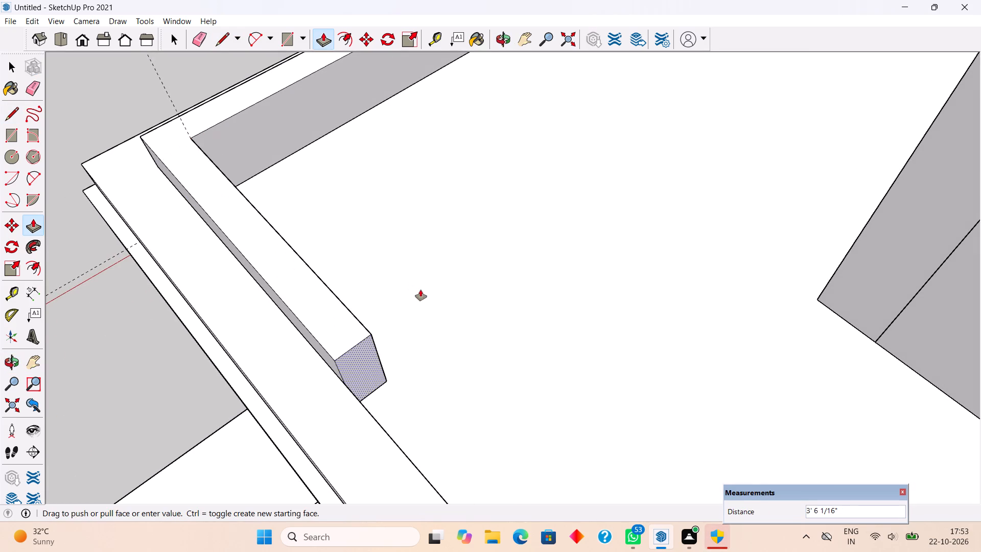
{"action": "scroll", "coordinate": [421, 290], "scroll_direction": "down", "scroll_amount": 20}
{"action": "scroll", "coordinate": [421, 290], "scroll_direction": "down", "scroll_amount": 5}
{"action": "scroll", "coordinate": [513, 422], "scroll_direction": "up", "scroll_amount": 4}
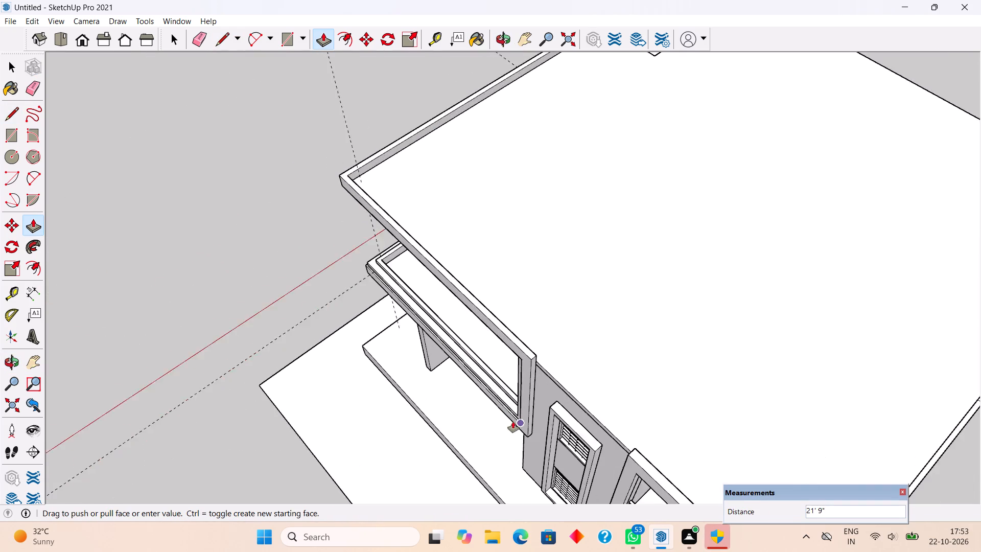
{"action": "middle_click_drag", "start_coordinate": [519, 420], "coordinate": [699, 308]}
{"action": "scroll", "coordinate": [624, 318], "scroll_direction": "up", "scroll_amount": 10}
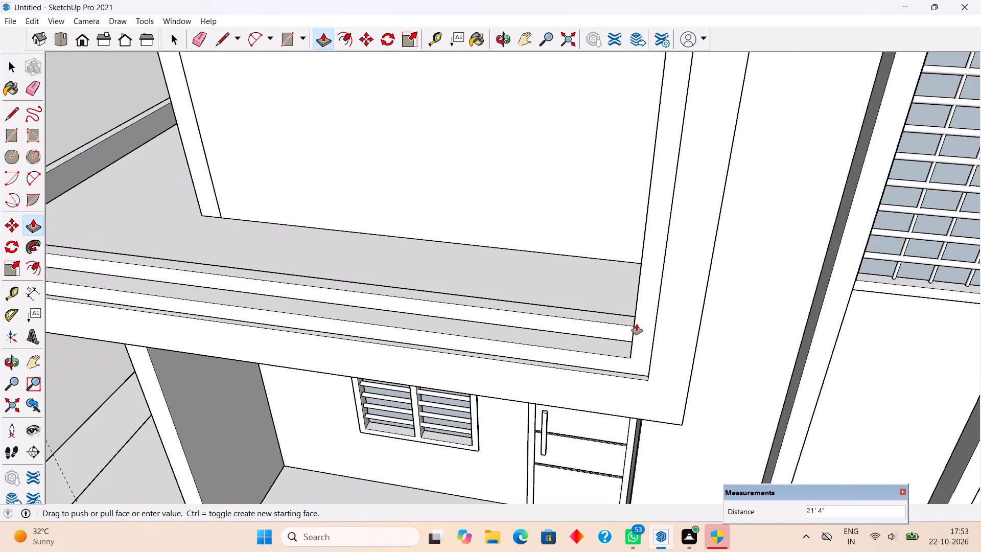
{"action": "middle_click_drag", "start_coordinate": [637, 337], "coordinate": [824, 370]}
{"action": "scroll", "coordinate": [754, 265], "scroll_direction": "up", "scroll_amount": 3}
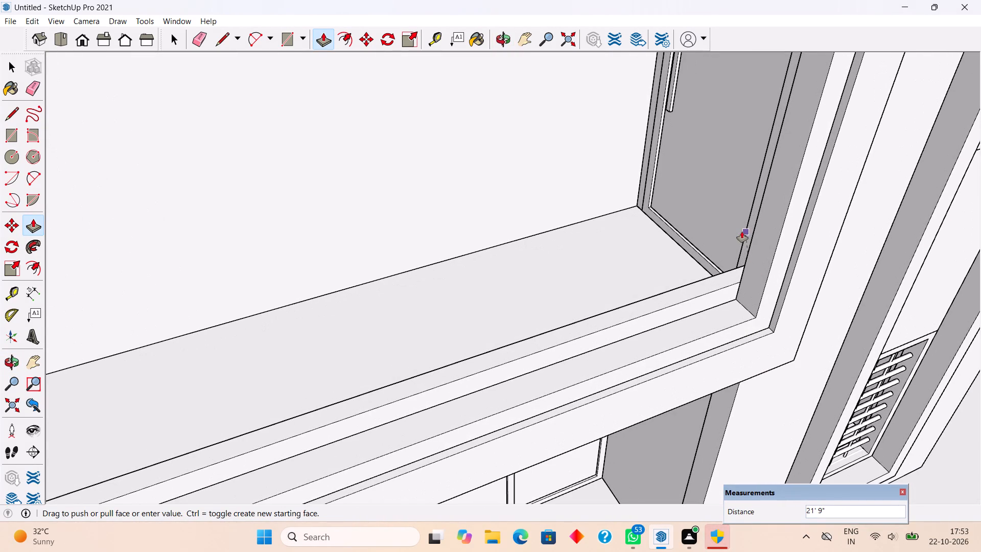
{"action": "left_click", "coordinate": [744, 229]}
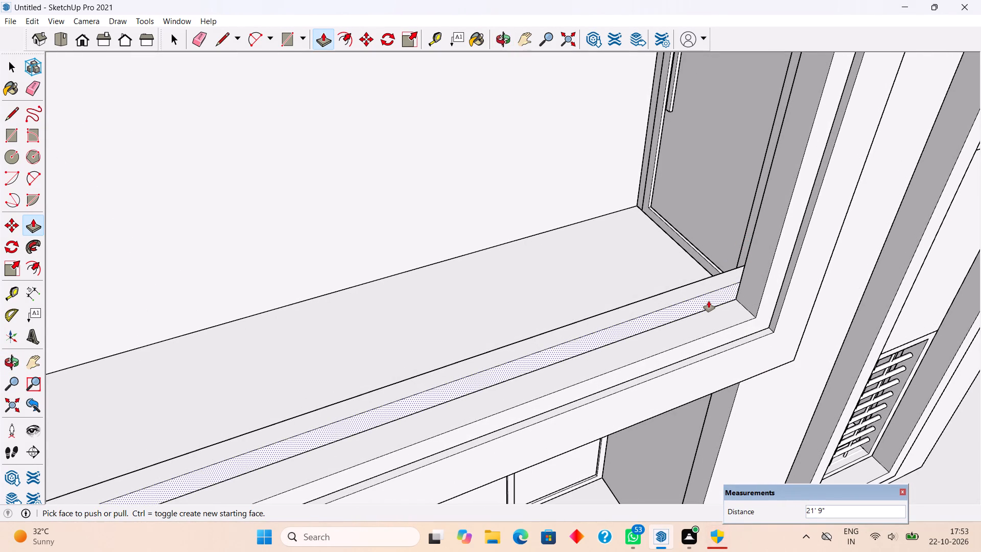
Make the whole connected L-shaped terrace parapet a group.
{"action": "key", "text": "space"}
{"action": "triple_click", "coordinate": [709, 302]}
{"action": "right_click", "coordinate": [709, 302]}
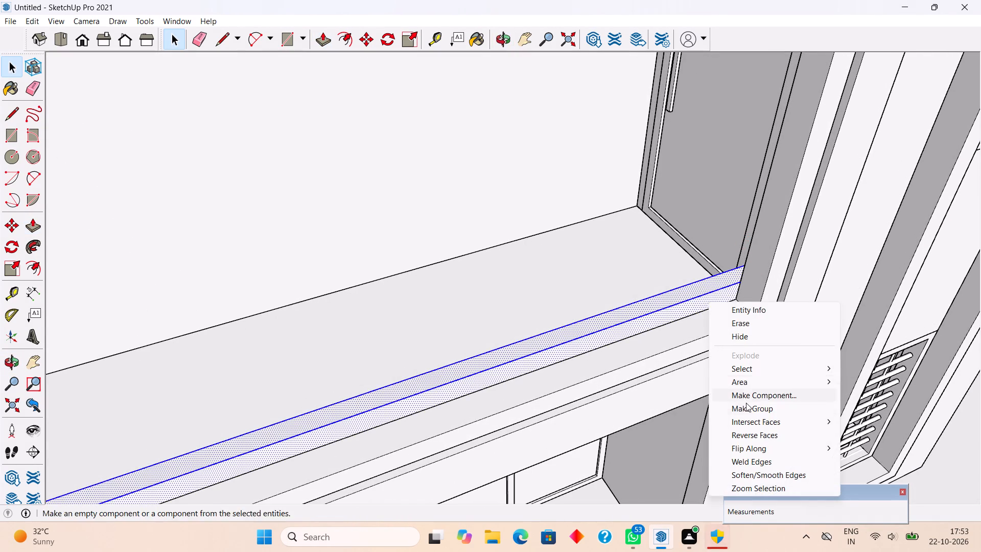
{"action": "left_click", "coordinate": [748, 408]}
{"action": "scroll", "coordinate": [666, 365], "scroll_direction": "down", "scroll_amount": 16}
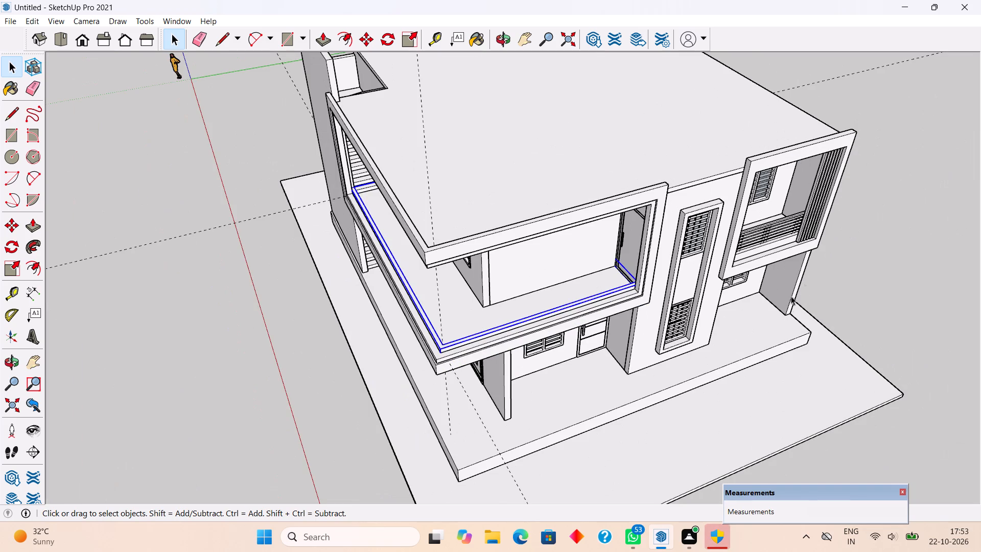
{"action": "left_click", "coordinate": [807, 283]}
Draw a rectangle about 3 13/16" by 8" at the top of the terrace frame's inner post face beside the stairs.
{"action": "middle_click_drag", "start_coordinate": [463, 364], "coordinate": [573, 214]}
{"action": "middle_click_drag", "start_coordinate": [369, 329], "coordinate": [526, 316]}
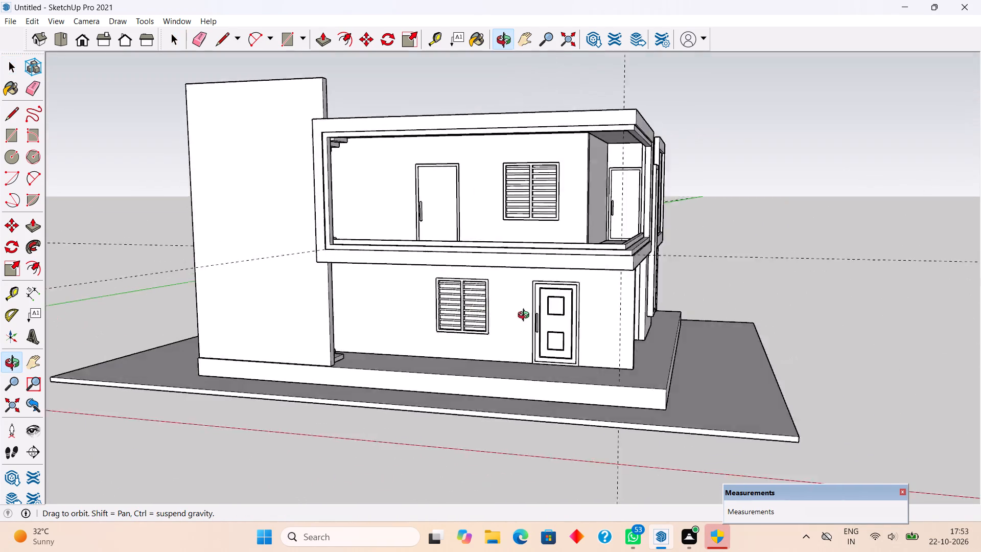
{"action": "middle_click_drag", "start_coordinate": [526, 316], "coordinate": [581, 329]}
{"action": "middle_click_drag", "start_coordinate": [558, 341], "coordinate": [536, 378]}
{"action": "scroll", "coordinate": [536, 381], "scroll_direction": "up", "scroll_amount": 1}
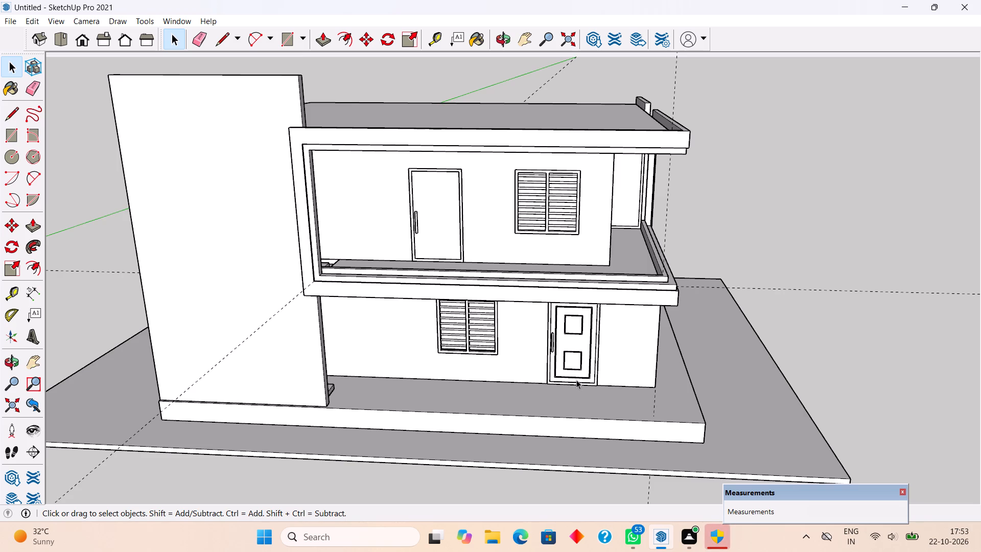
{"action": "middle_click_drag", "start_coordinate": [404, 169], "coordinate": [111, 126]}
{"action": "scroll", "coordinate": [208, 155], "scroll_direction": "up", "scroll_amount": 8}
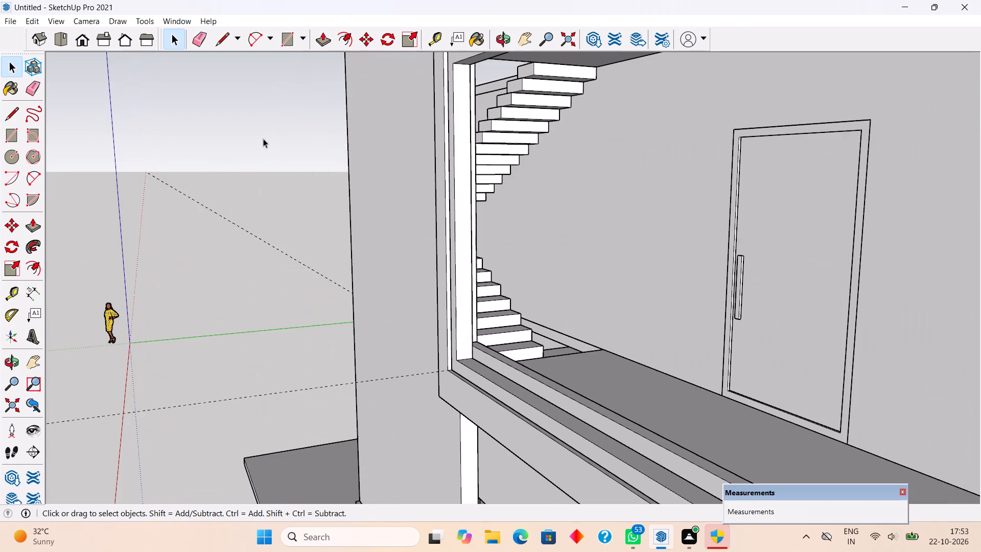
{"action": "scroll", "coordinate": [519, 73], "scroll_direction": "up", "scroll_amount": 4}
{"action": "scroll", "coordinate": [437, 63], "scroll_direction": "up", "scroll_amount": 5}
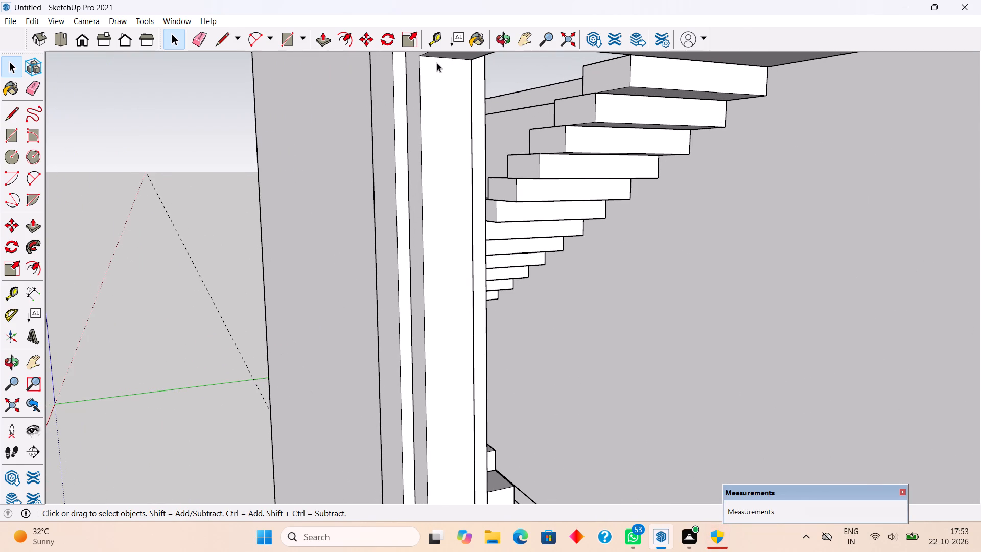
{"action": "key", "text": "r"}
{"action": "left_click", "coordinate": [421, 57]}
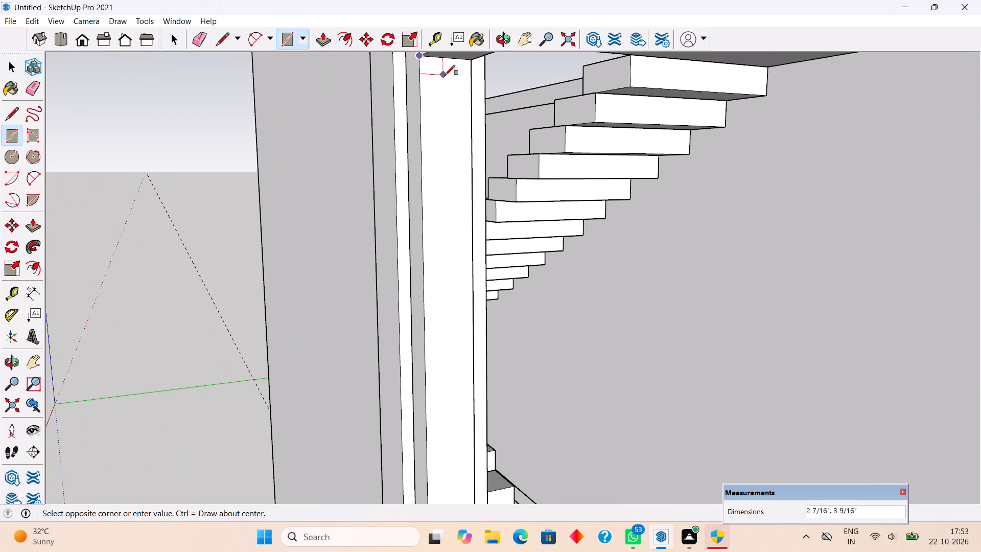
{"action": "left_click", "coordinate": [472, 86]}
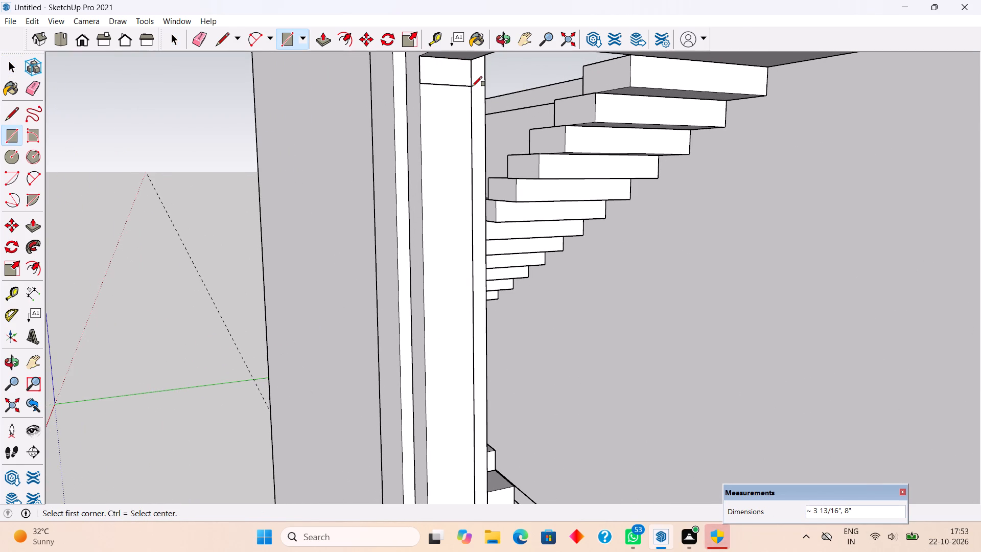
Push/Pull the small rectangle about 30' 5" along under the side frame's top bar, toward the front corner.
{"action": "key", "text": "p"}
{"action": "left_click", "coordinate": [443, 67]}
{"action": "scroll", "coordinate": [523, 77], "scroll_direction": "down", "scroll_amount": 17}
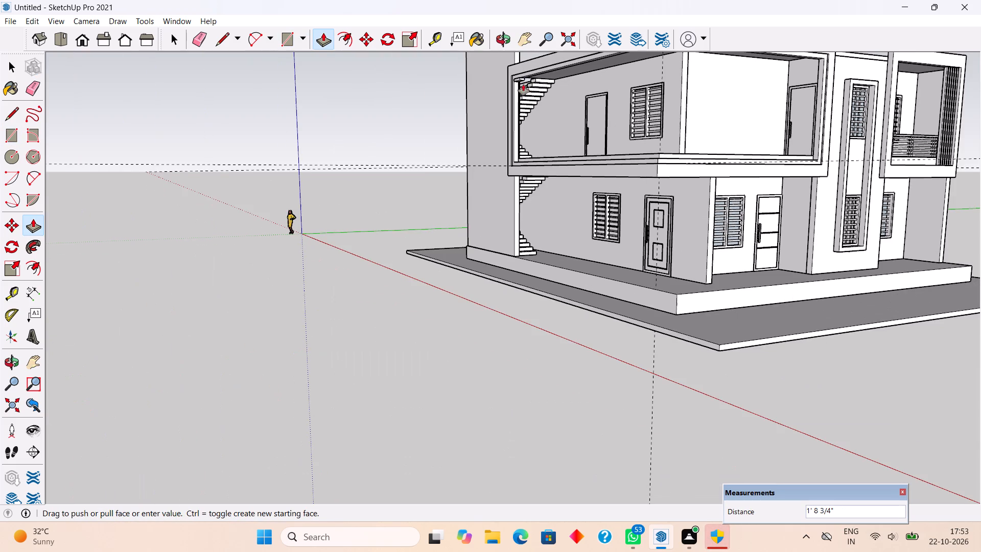
{"action": "scroll", "coordinate": [562, 76], "scroll_direction": "down", "scroll_amount": 5}
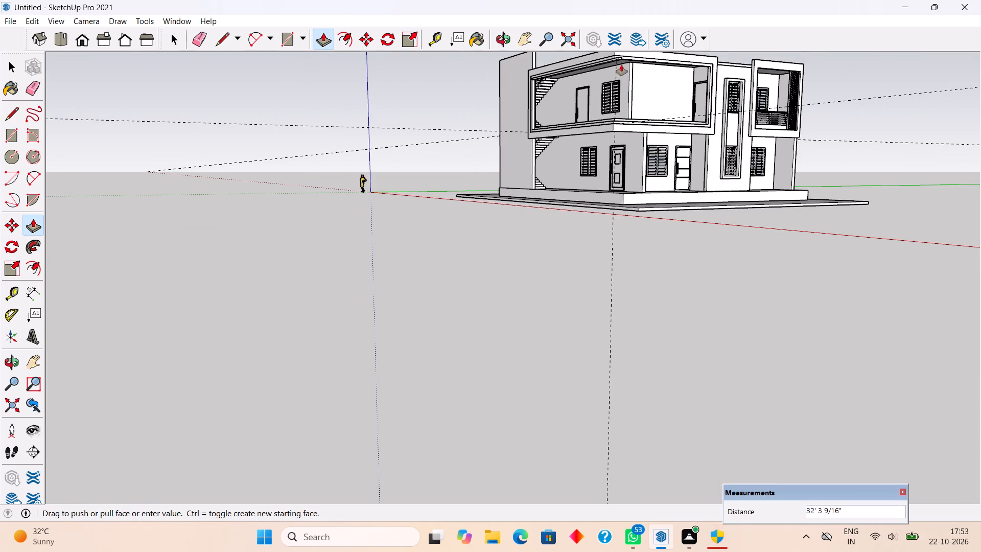
{"action": "scroll", "coordinate": [640, 60], "scroll_direction": "up", "scroll_amount": 3}
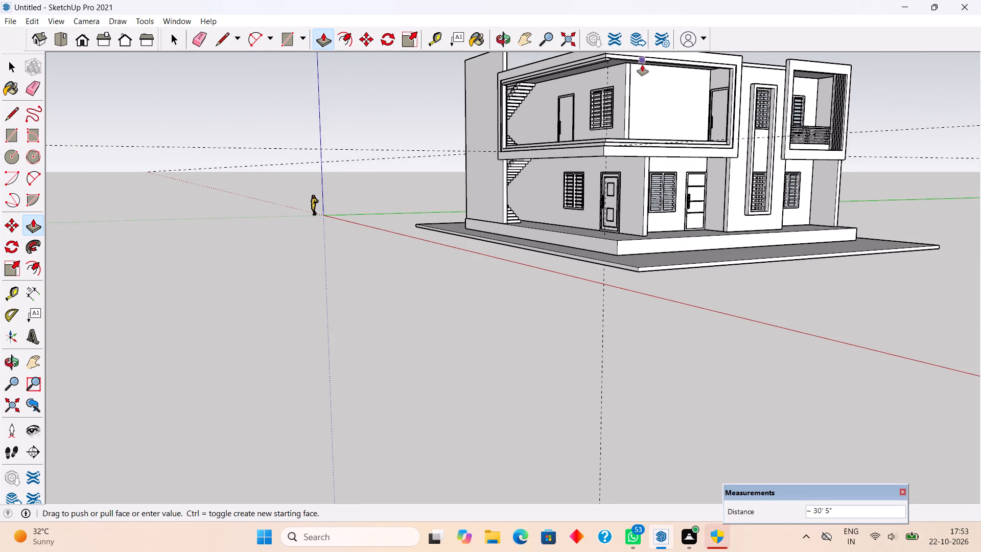
{"action": "left_click", "coordinate": [642, 65]}
Push/Pull the underside of the new beam beneath the roof frame down by 3".
{"action": "scroll", "coordinate": [477, 114], "scroll_direction": "up", "scroll_amount": 5}
{"action": "scroll", "coordinate": [484, 183], "scroll_direction": "down", "scroll_amount": 4}
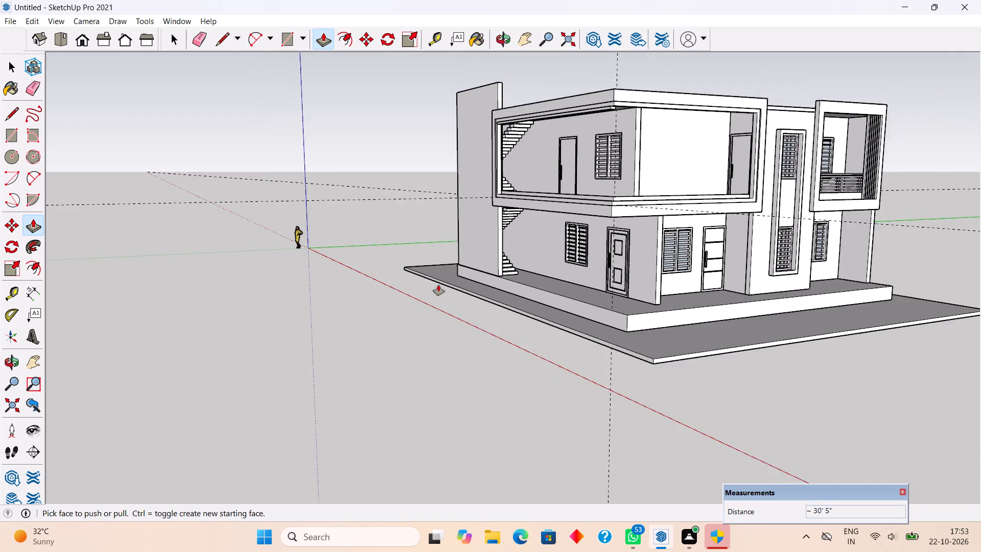
{"action": "scroll", "coordinate": [438, 285], "scroll_direction": "down", "scroll_amount": 8}
{"action": "scroll", "coordinate": [508, 115], "scroll_direction": "up", "scroll_amount": 10}
{"action": "scroll", "coordinate": [530, 365], "scroll_direction": "up", "scroll_amount": 2}
{"action": "middle_click_drag", "start_coordinate": [530, 364], "coordinate": [510, 214]}
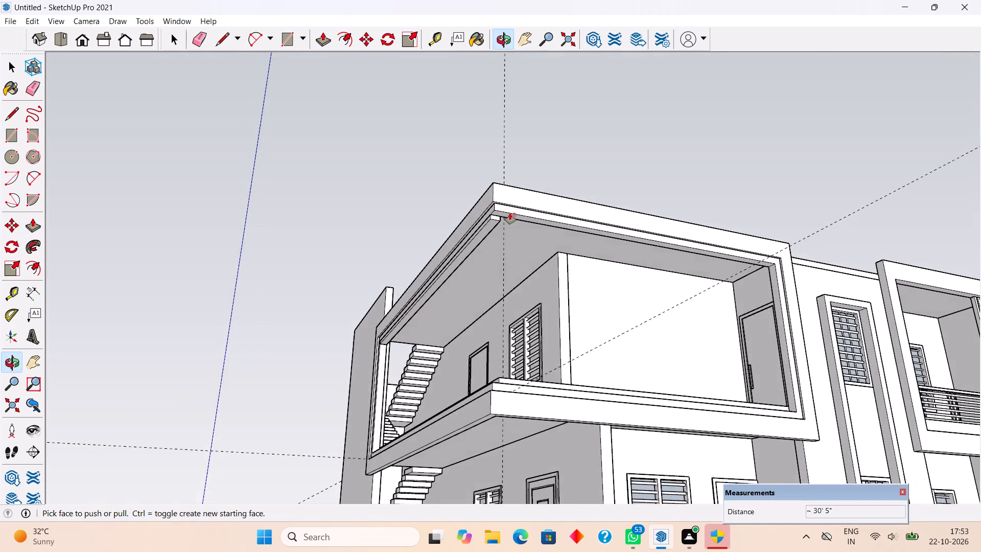
{"action": "scroll", "coordinate": [436, 234], "scroll_direction": "up", "scroll_amount": 5}
{"action": "scroll", "coordinate": [513, 249], "scroll_direction": "up", "scroll_amount": 3}
{"action": "left_click", "coordinate": [513, 246]}
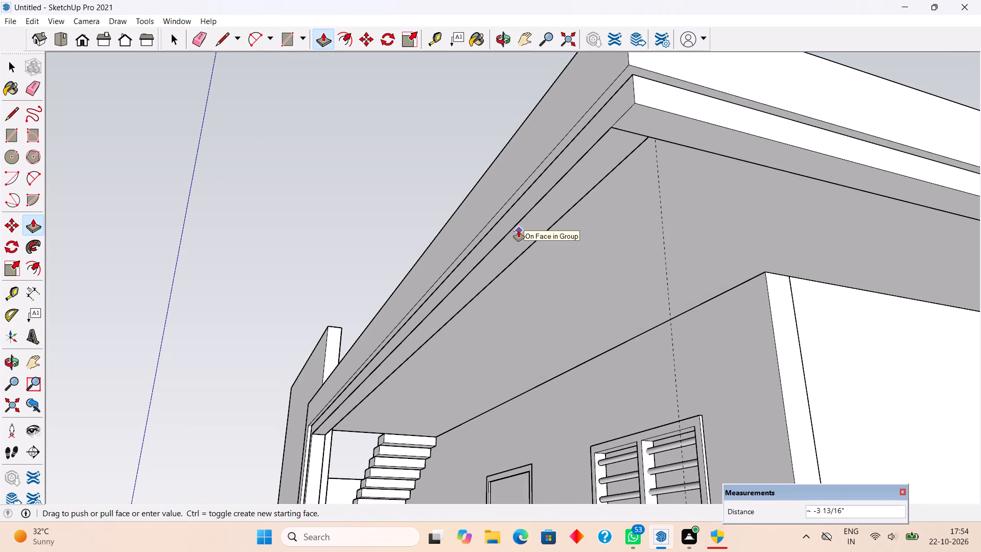
{"action": "scroll", "coordinate": [569, 387], "scroll_direction": "down", "scroll_amount": 1}
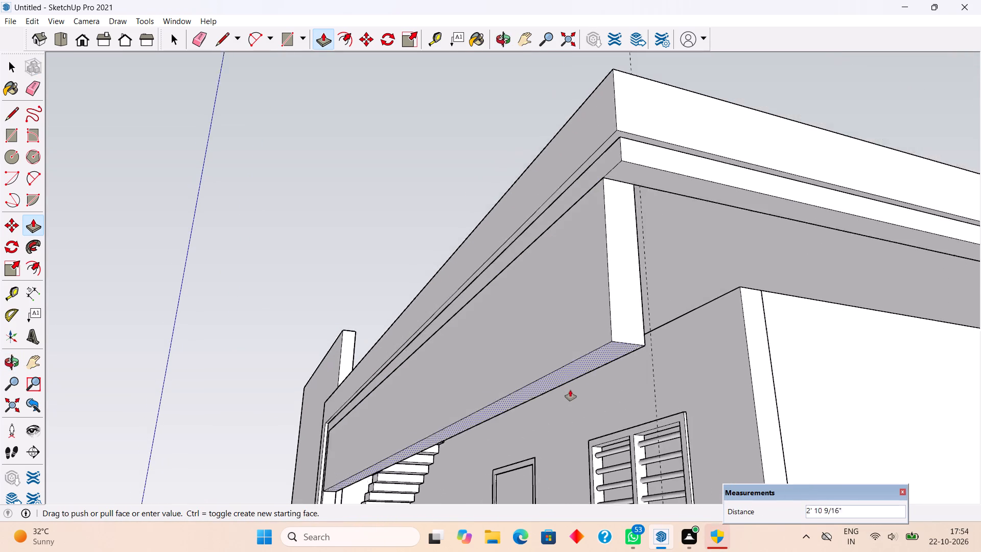
{"action": "scroll", "coordinate": [570, 390], "scroll_direction": "down", "scroll_amount": 3}
{"action": "type", "text": "3\""}
{"action": "key", "text": "Return"}
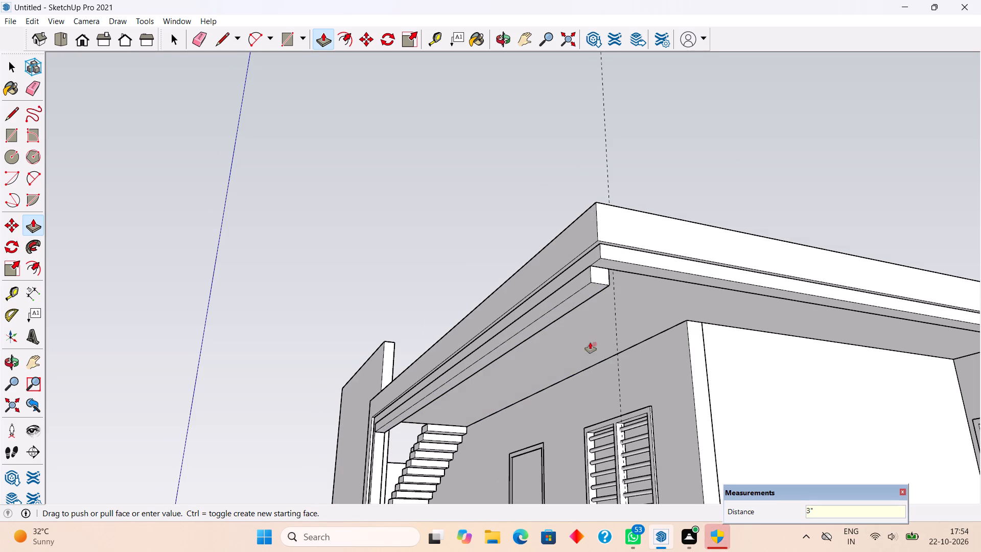
Extend the beam's front end face 8" to meet the edge of the front frame.
{"action": "middle_click_drag", "start_coordinate": [612, 285], "coordinate": [220, 332]}
{"action": "scroll", "coordinate": [272, 331], "scroll_direction": "up", "scroll_amount": 4}
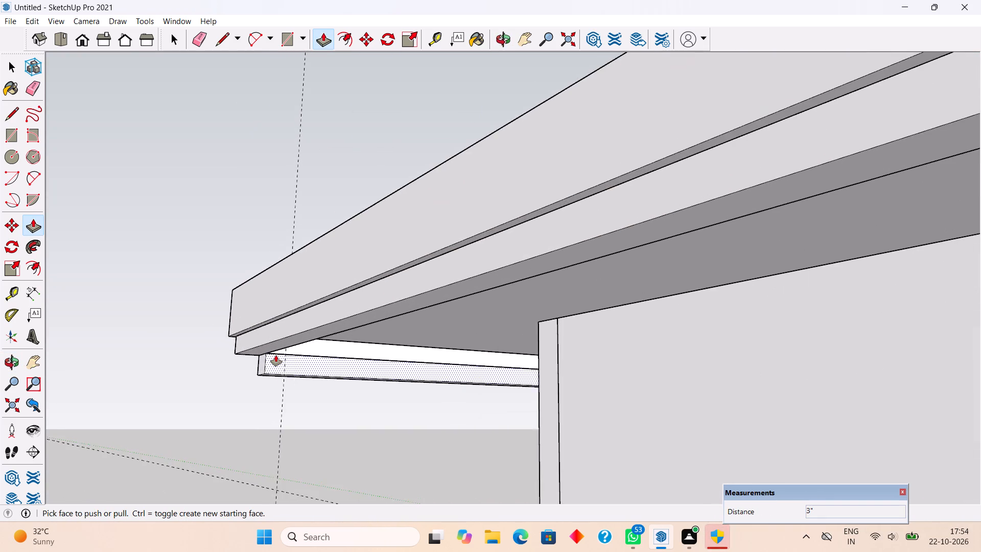
{"action": "scroll", "coordinate": [276, 355], "scroll_direction": "up", "scroll_amount": 5}
{"action": "left_click", "coordinate": [248, 373]}
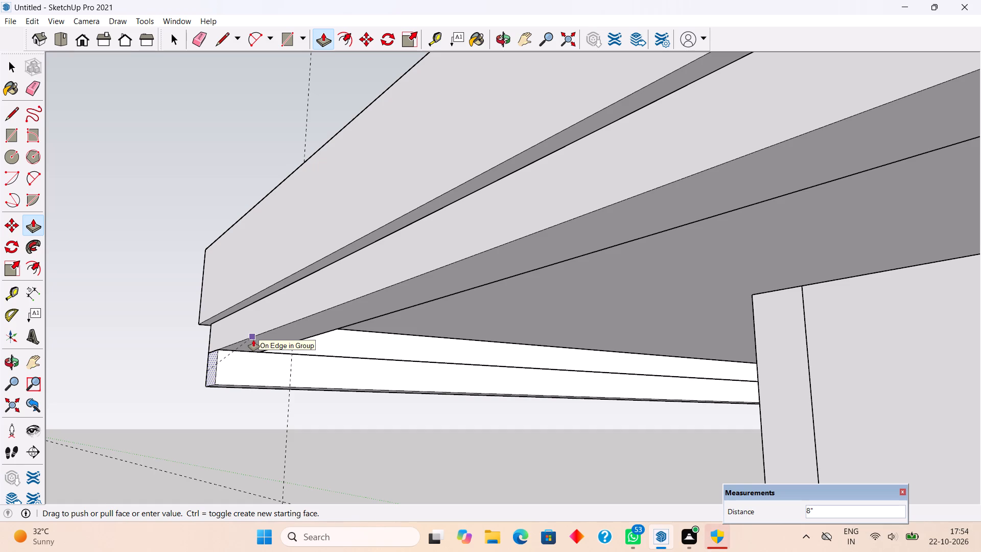
{"action": "left_click", "coordinate": [253, 340]}
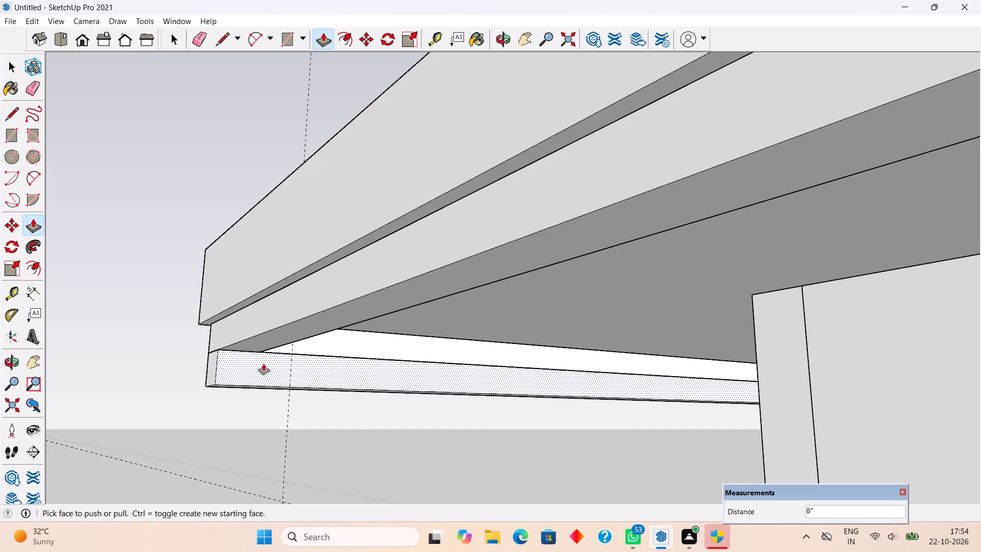
Draw a vertical line near the front end of the beam's inner face, in segments of about 5" and 1 13/16".
{"action": "key", "text": "l"}
{"action": "left_click", "coordinate": [260, 352]}
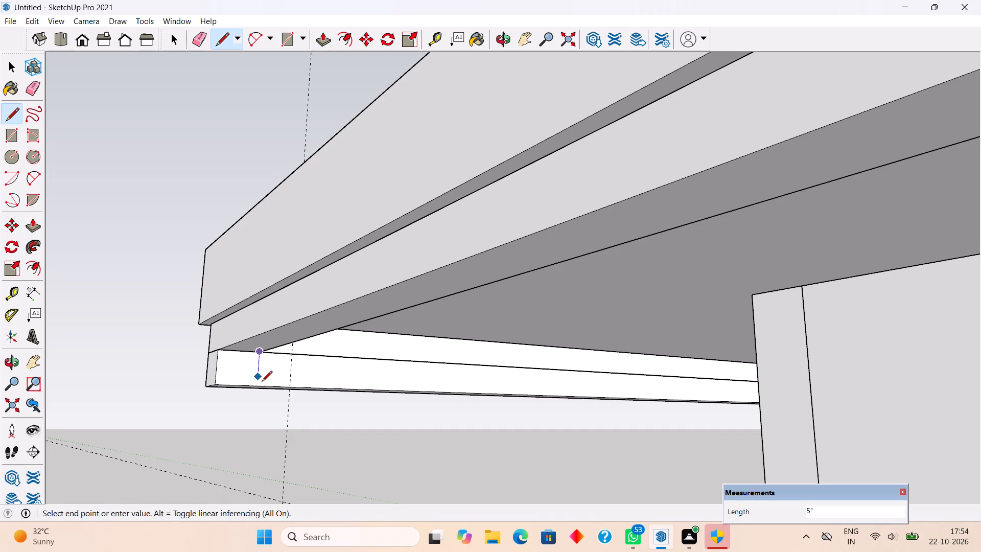
{"action": "left_click", "coordinate": [262, 382]}
{"action": "left_click", "coordinate": [261, 376]}
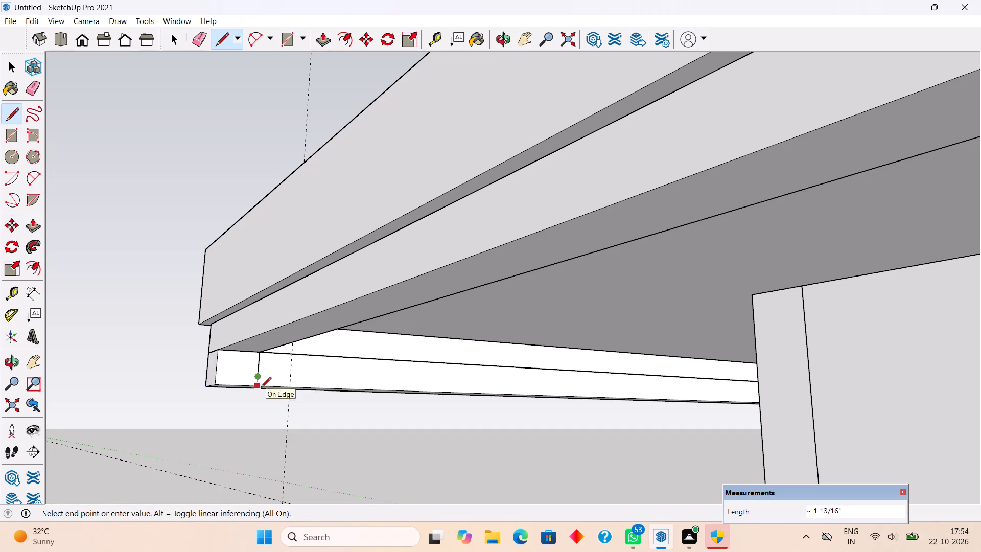
{"action": "left_click", "coordinate": [261, 388]}
Push/Pull the marked-off end of the beam's inner face 21' 8" under the front frame to its far post.
{"action": "key", "text": "p"}
{"action": "left_click", "coordinate": [253, 378]}
{"action": "scroll", "coordinate": [307, 352], "scroll_direction": "down", "scroll_amount": 4}
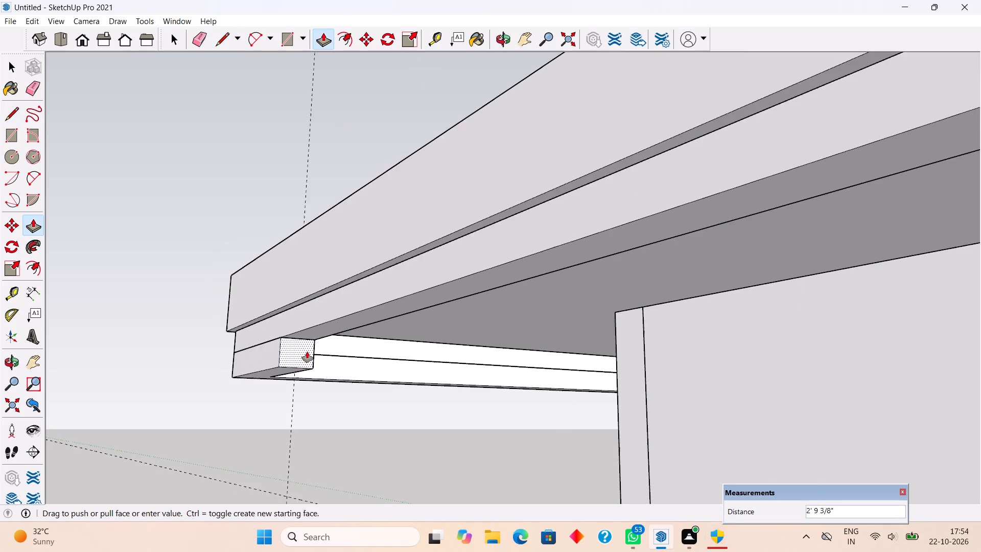
{"action": "scroll", "coordinate": [307, 352], "scroll_direction": "down", "scroll_amount": 12}
{"action": "scroll", "coordinate": [474, 319], "scroll_direction": "up", "scroll_amount": 4}
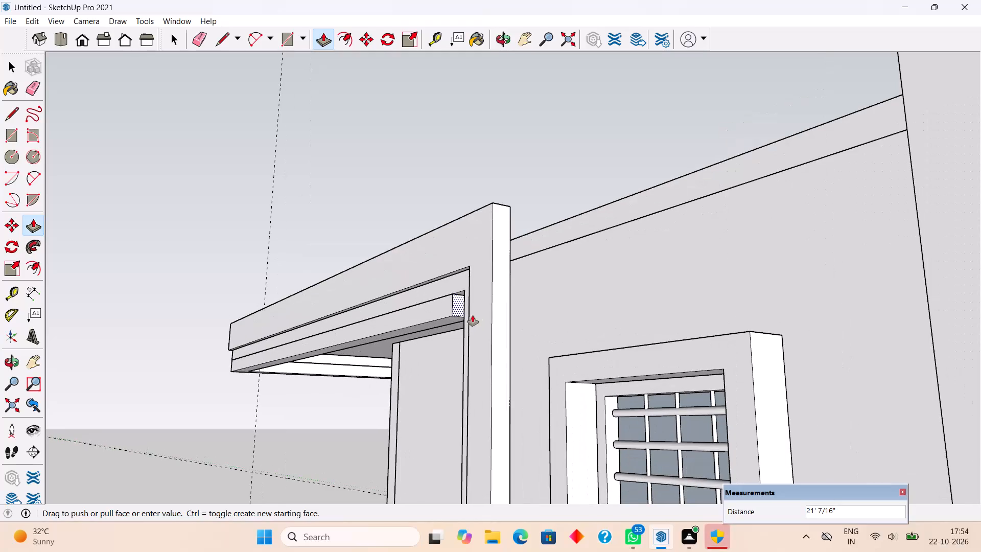
{"action": "scroll", "coordinate": [460, 326], "scroll_direction": "up", "scroll_amount": 4}
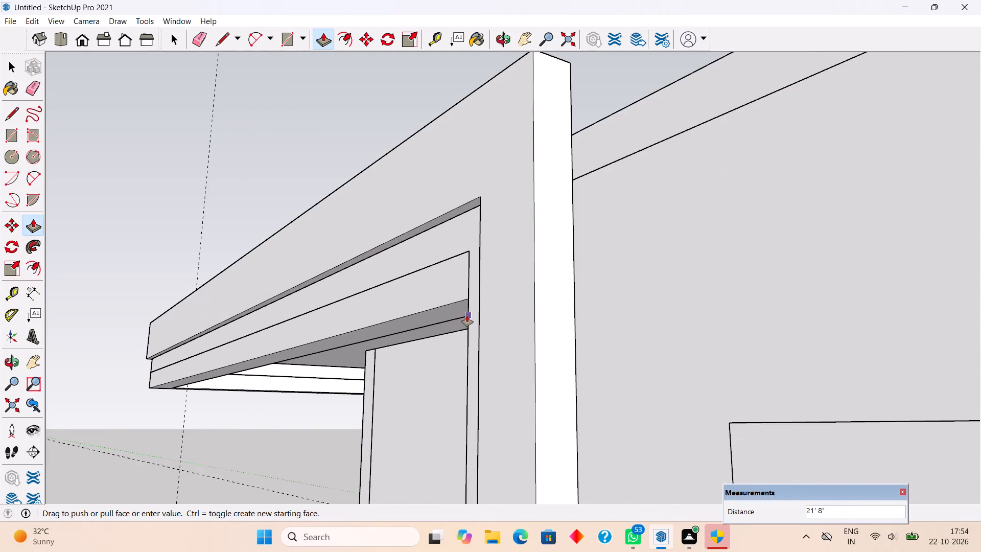
{"action": "left_click", "coordinate": [467, 315]}
Make the whole connected L-shaped beam under the terrace frame's top bars a group.
{"action": "key", "text": "space"}
{"action": "scroll", "coordinate": [467, 315], "scroll_direction": "down", "scroll_amount": 6}
{"action": "left_click", "coordinate": [252, 243]}
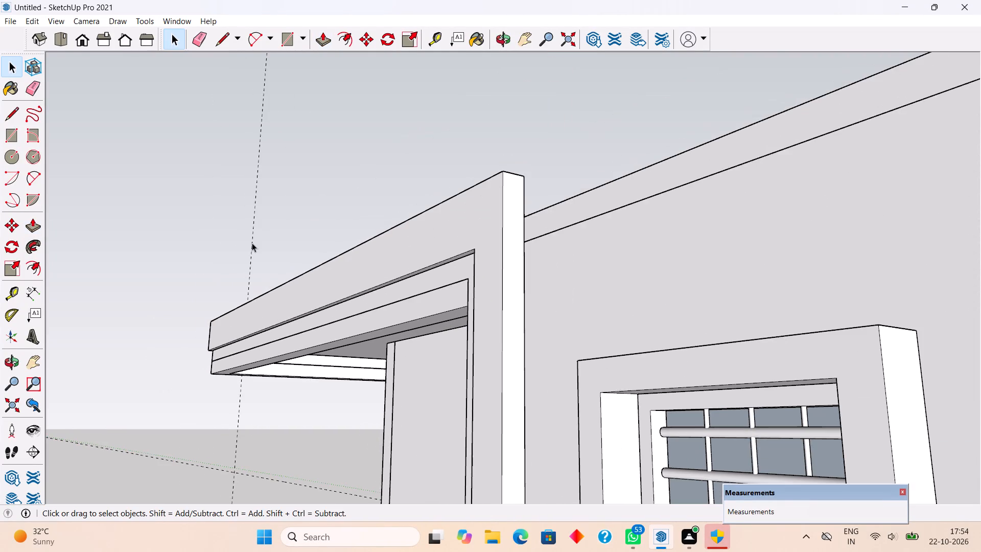
{"action": "middle_click_drag", "start_coordinate": [98, 282], "coordinate": [632, 308]}
{"action": "scroll", "coordinate": [632, 308], "scroll_direction": "down", "scroll_amount": 10}
{"action": "left_click", "coordinate": [626, 195]}
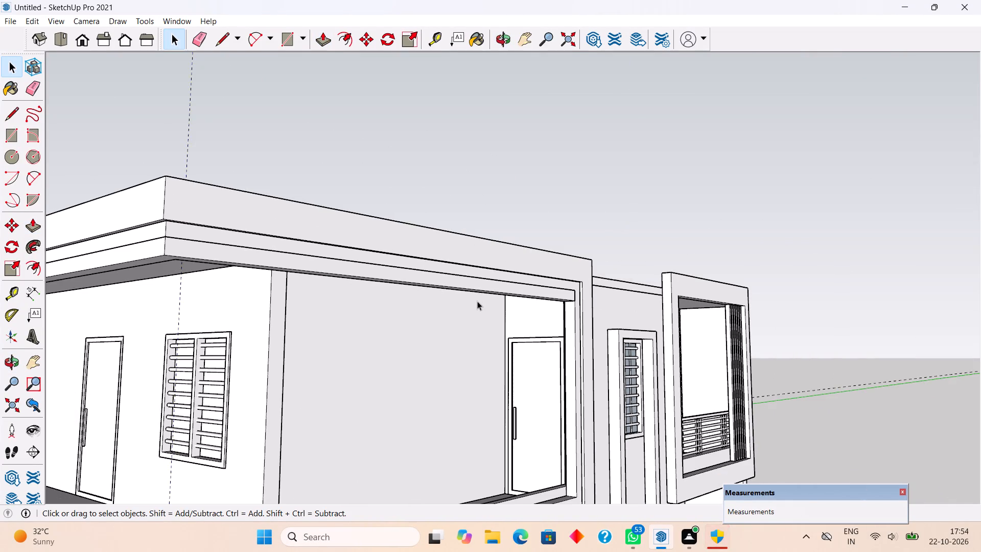
{"action": "scroll", "coordinate": [477, 301], "scroll_direction": "down", "scroll_amount": 4}
{"action": "middle_click_drag", "start_coordinate": [212, 257], "coordinate": [422, 295]}
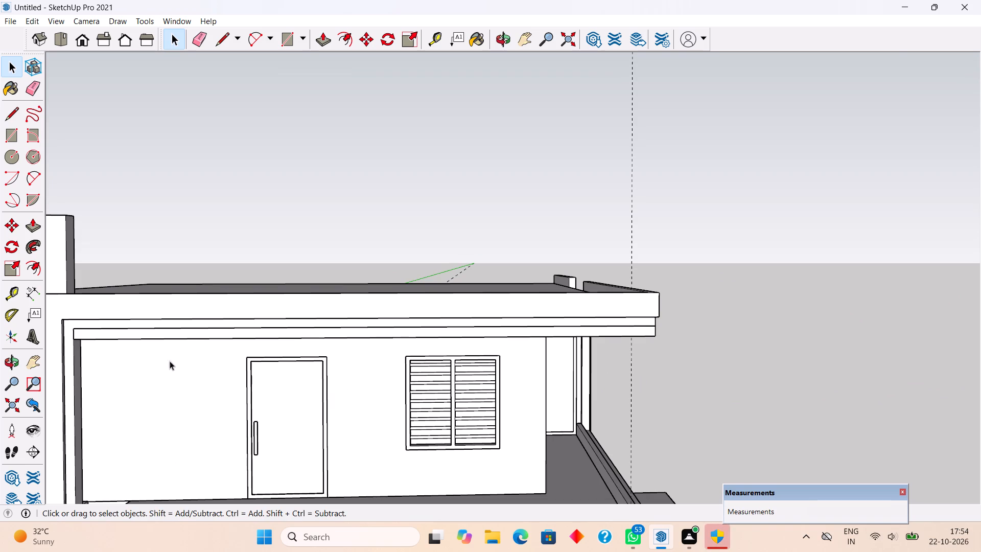
{"action": "scroll", "coordinate": [124, 361], "scroll_direction": "up", "scroll_amount": 4}
{"action": "triple_click", "coordinate": [125, 317]}
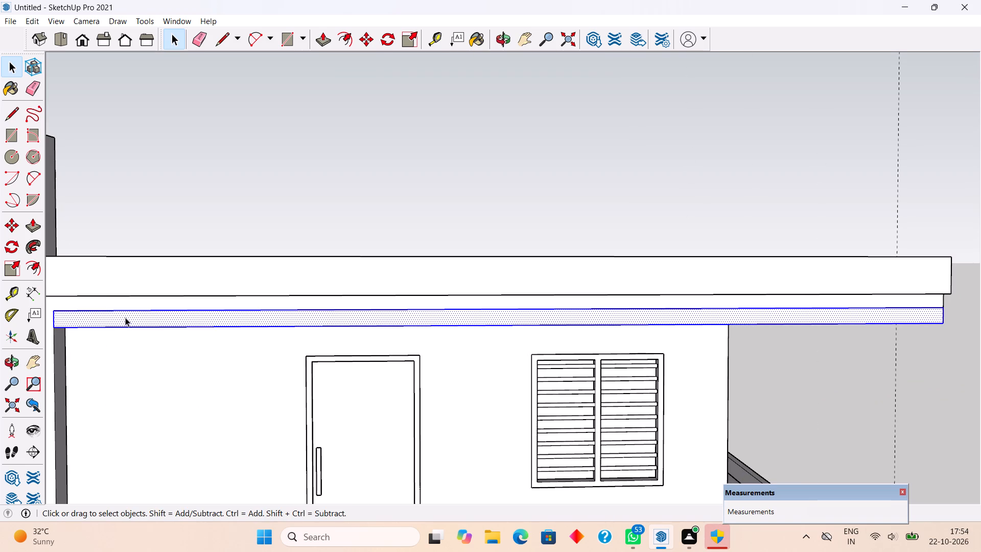
{"action": "right_click", "coordinate": [125, 317]}
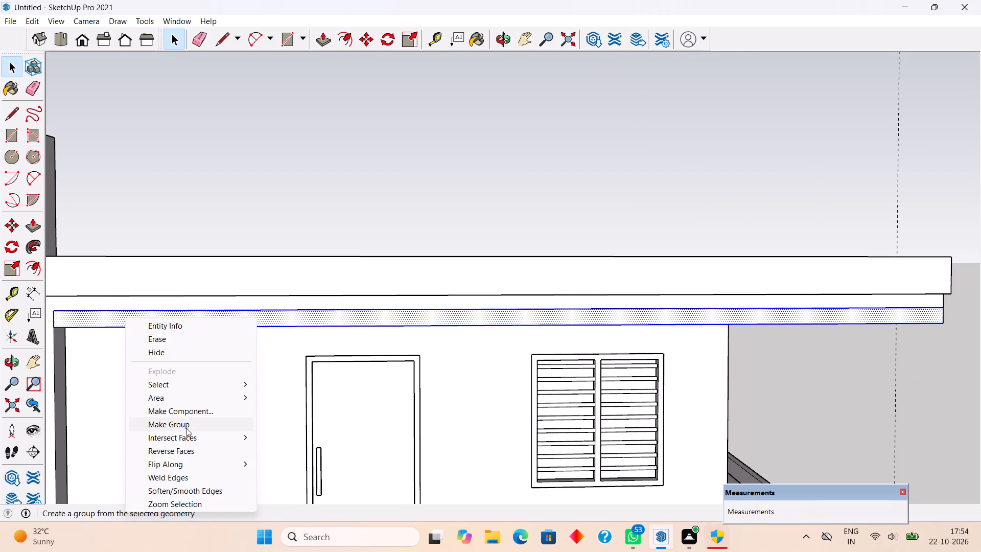
{"action": "left_click", "coordinate": [186, 428]}
{"action": "left_click", "coordinate": [211, 200]}
{"action": "scroll", "coordinate": [211, 200], "scroll_direction": "down", "scroll_amount": 6}
{"action": "scroll", "coordinate": [151, 332], "scroll_direction": "up", "scroll_amount": 5}
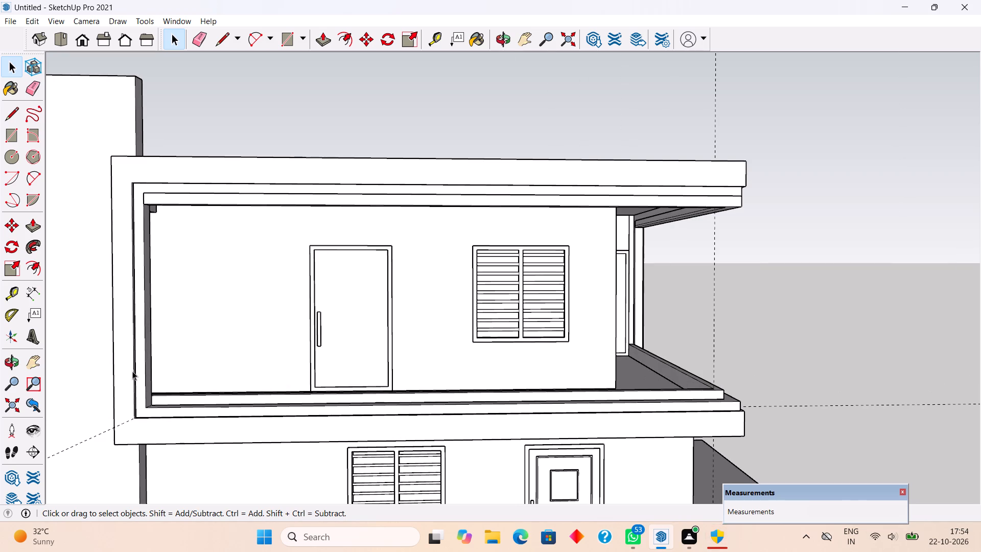
Push/Pull the stair-side face of the terrace's inset border frame outward by 4".
{"action": "triple_click", "coordinate": [137, 373]}
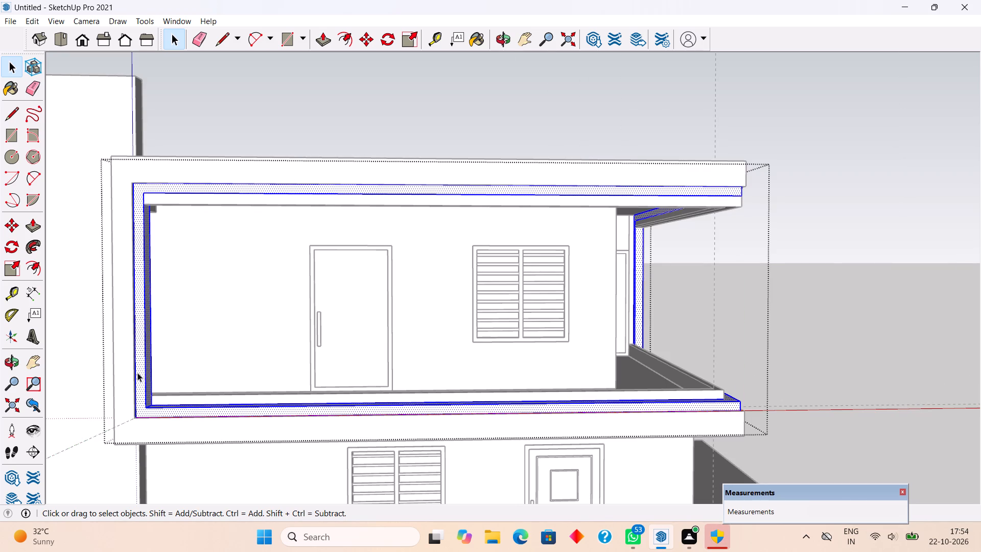
{"action": "key", "text": "p"}
{"action": "left_click", "coordinate": [139, 381]}
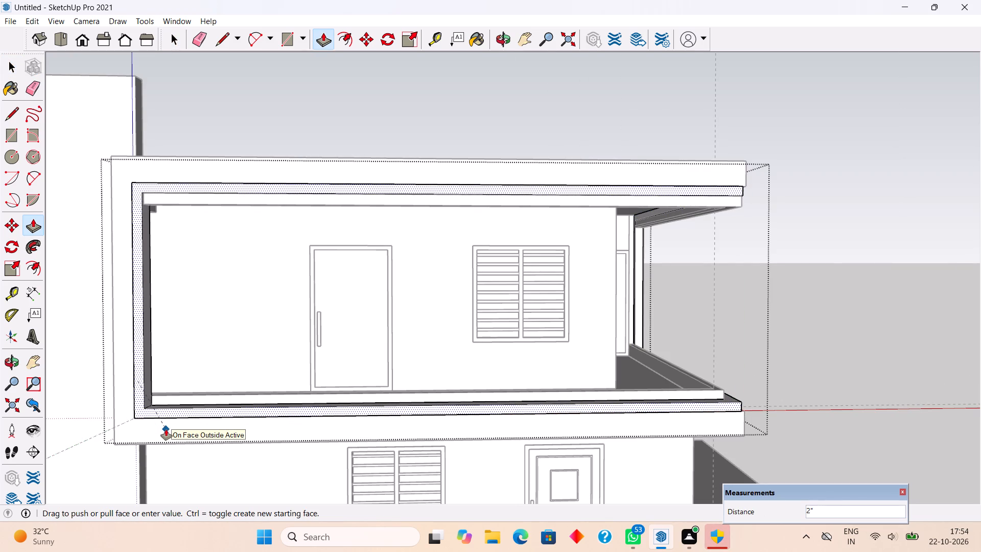
{"action": "type", "text": "4\""}
{"action": "key", "text": "Return"}
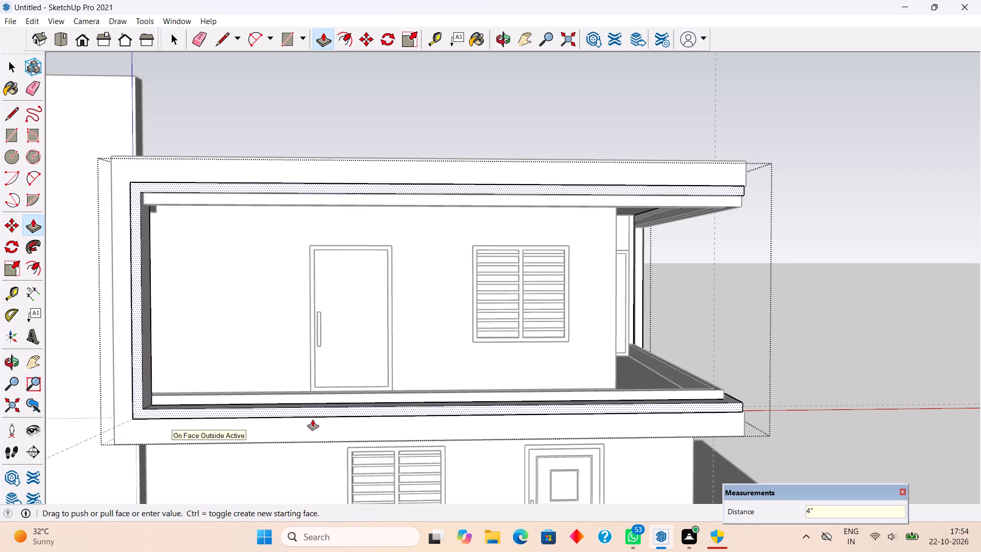
Push/Pull the front face of the same inset border frame outward by 4" and leave its group.
{"action": "middle_click_drag", "start_coordinate": [429, 412], "coordinate": [150, 429]}
{"action": "scroll", "coordinate": [423, 434], "scroll_direction": "up", "scroll_amount": 2}
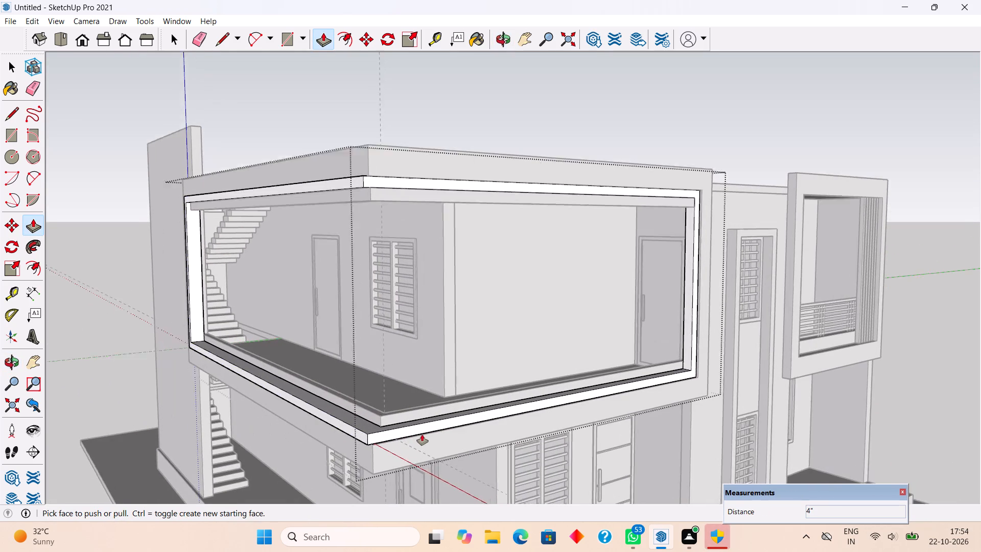
{"action": "scroll", "coordinate": [422, 434], "scroll_direction": "up", "scroll_amount": 1}
{"action": "left_click", "coordinate": [422, 433]}
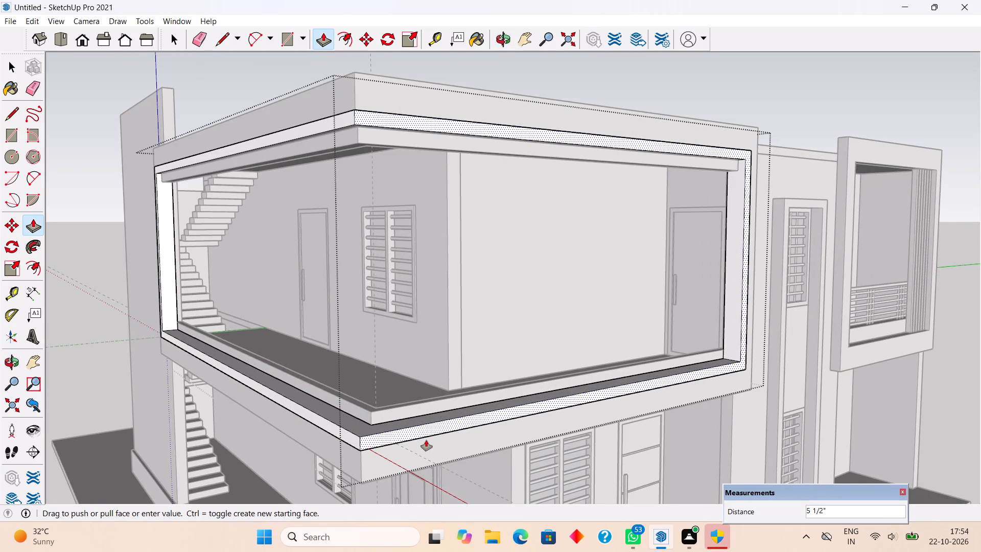
{"action": "type", "text": "4\""}
{"action": "key", "text": "Return"}
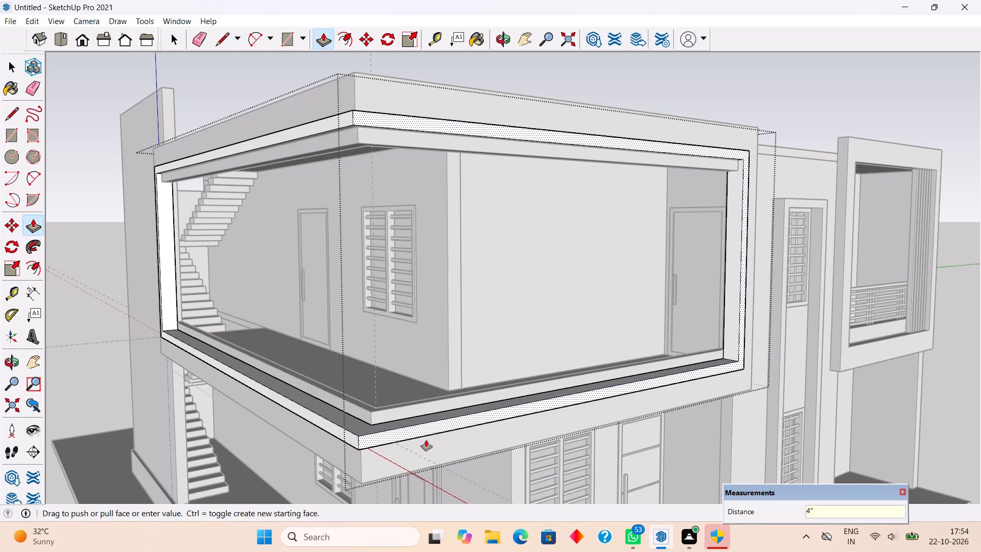
{"action": "key", "text": "space"}
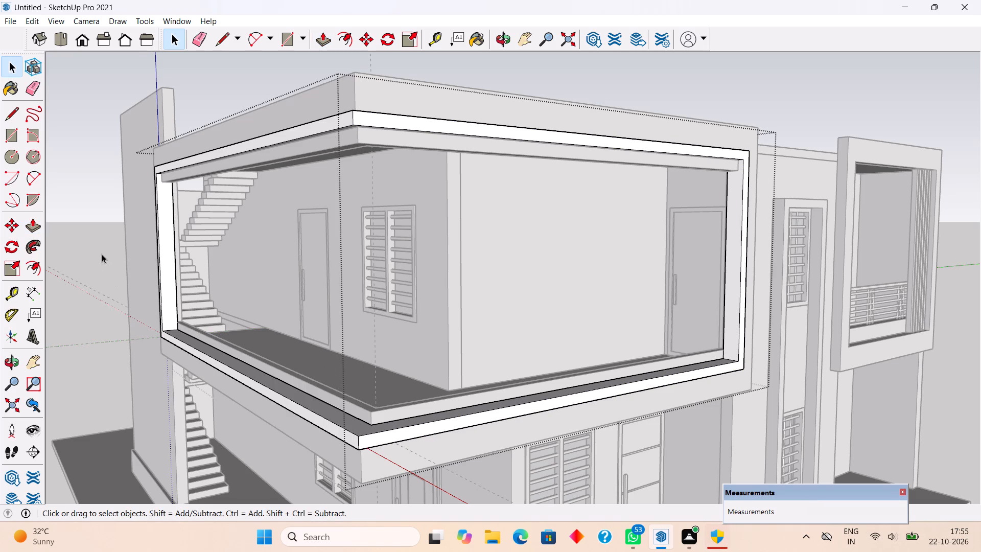
{"action": "left_click", "coordinate": [102, 254]}
Push/Pull the outer face of the low terrace parapet along the stair side outward by 5".
{"action": "middle_click_drag", "start_coordinate": [404, 404], "coordinate": [141, 265]}
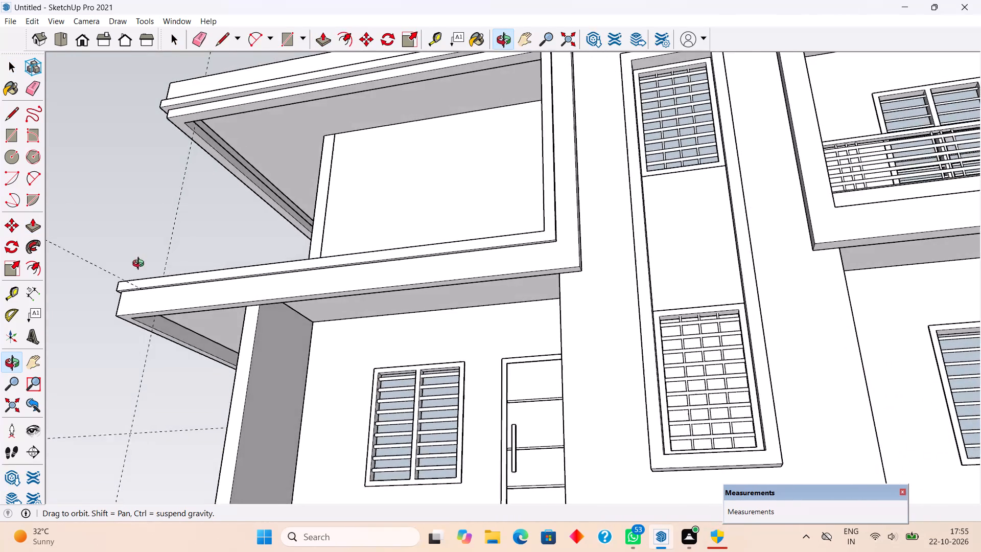
{"action": "middle_click_drag", "start_coordinate": [141, 265], "coordinate": [451, 241]}
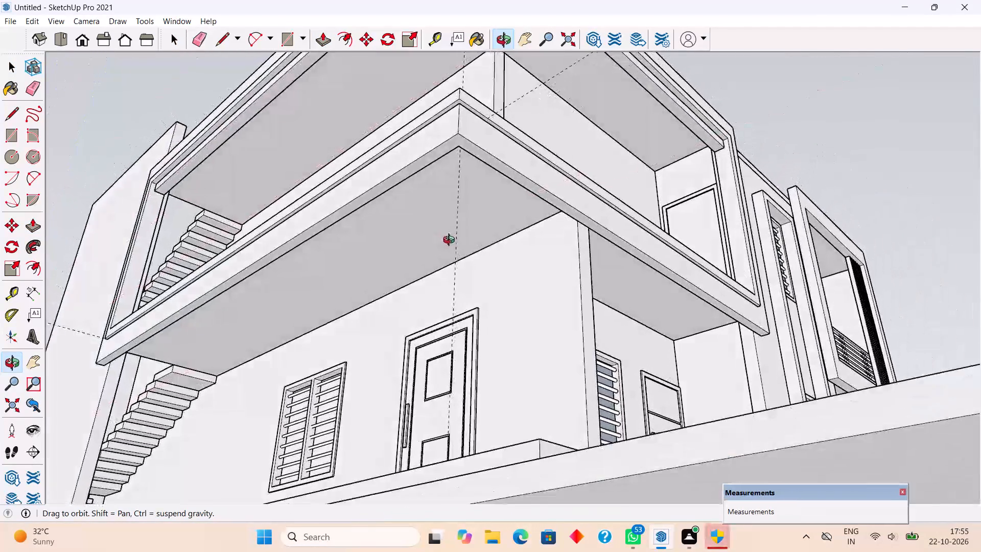
{"action": "middle_click_drag", "start_coordinate": [451, 241], "coordinate": [505, 354]}
{"action": "scroll", "coordinate": [505, 354], "scroll_direction": "down", "scroll_amount": 6}
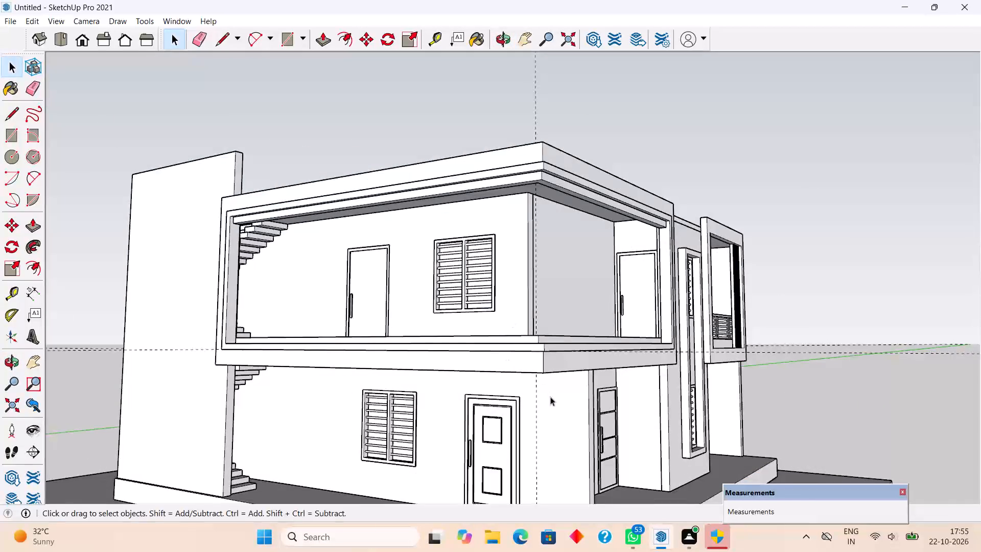
{"action": "middle_click_drag", "start_coordinate": [550, 397], "coordinate": [437, 504]}
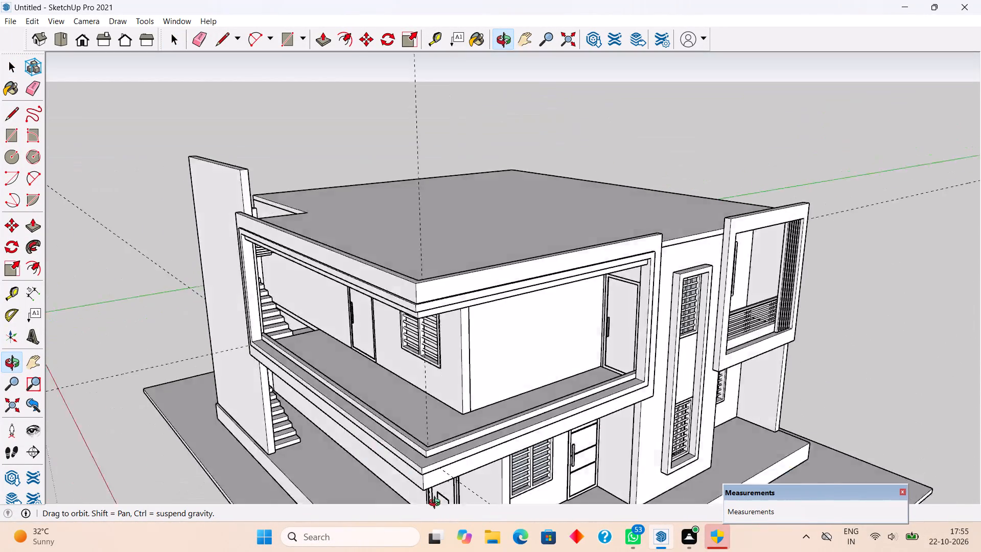
{"action": "middle_click_drag", "start_coordinate": [437, 504], "coordinate": [556, 501]}
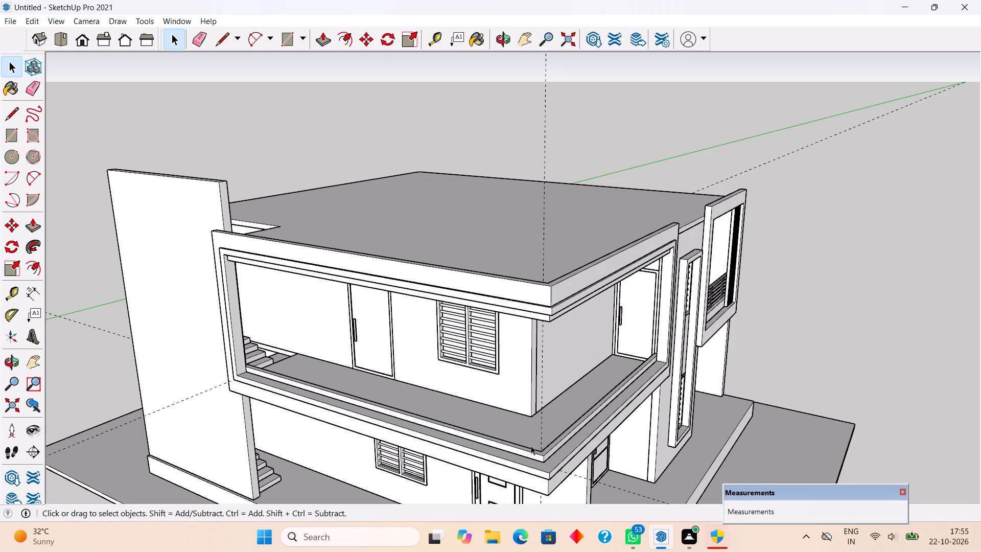
{"action": "scroll", "coordinate": [270, 373], "scroll_direction": "up", "scroll_amount": 20}
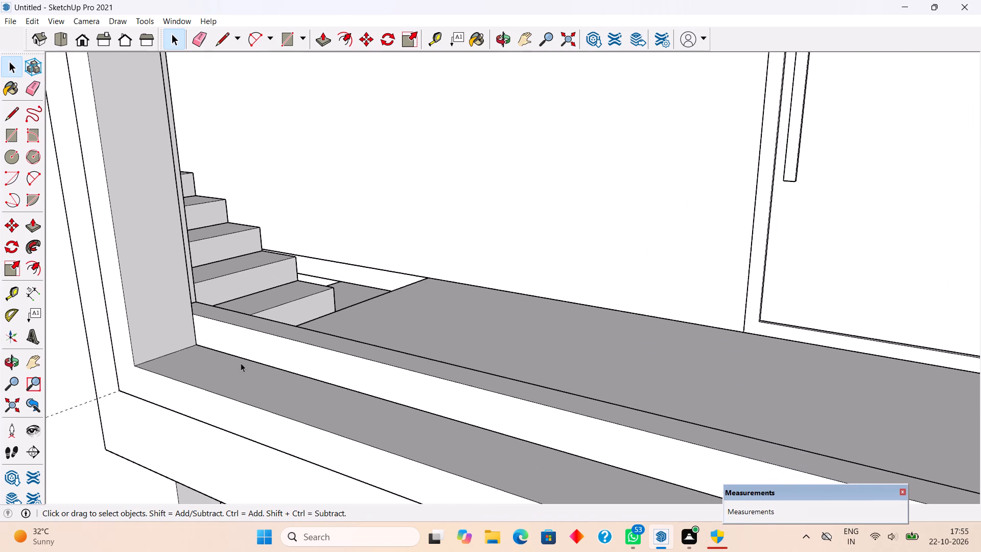
{"action": "triple_click", "coordinate": [251, 352]}
{"action": "key", "text": "p"}
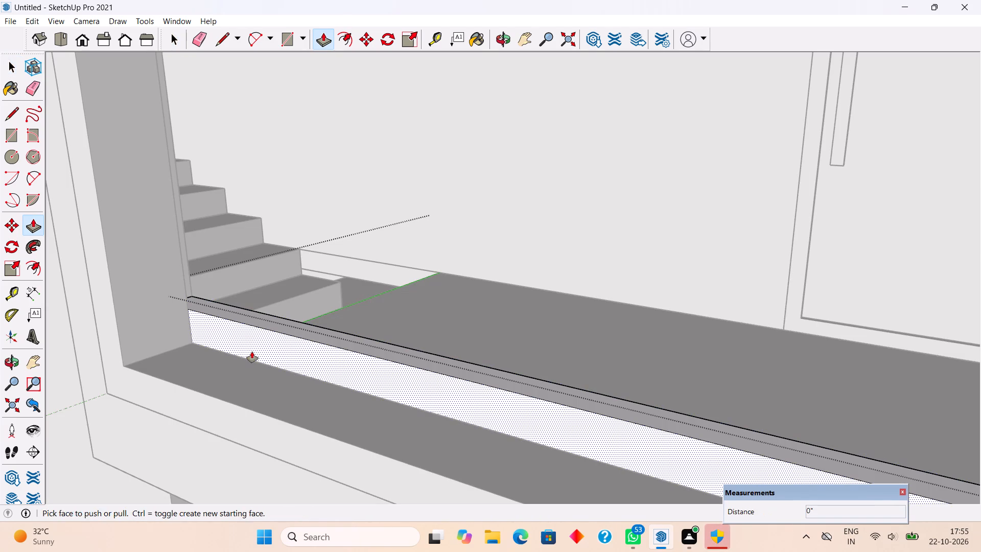
{"action": "left_click", "coordinate": [252, 352]}
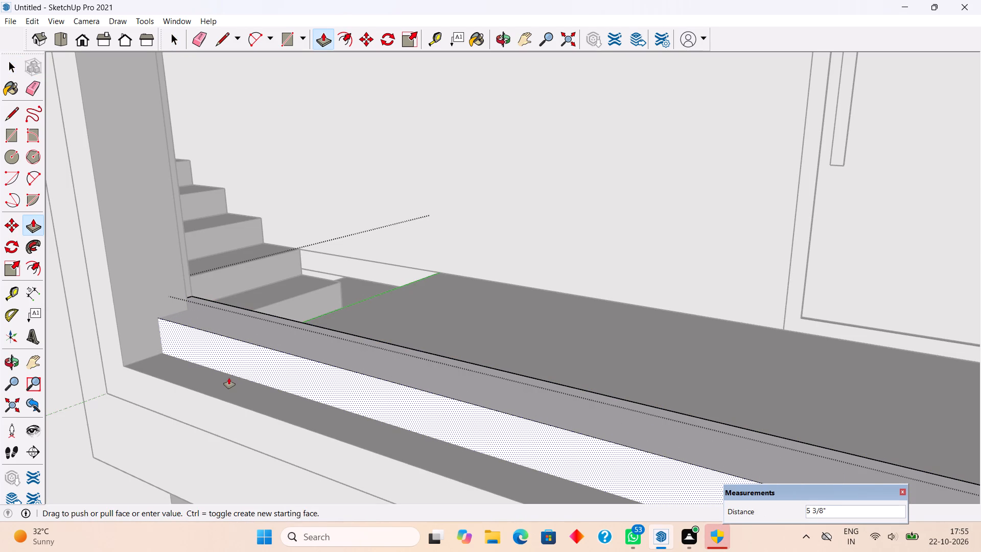
{"action": "key", "text": "5"}
{"action": "key", "text": "shift+quotedbl"}
{"action": "key", "text": "Return"}
Push/Pull the outer face of the low parapet along the front side outward by 5" and leave its group.
{"action": "scroll", "coordinate": [171, 273], "scroll_direction": "down", "scroll_amount": 3}
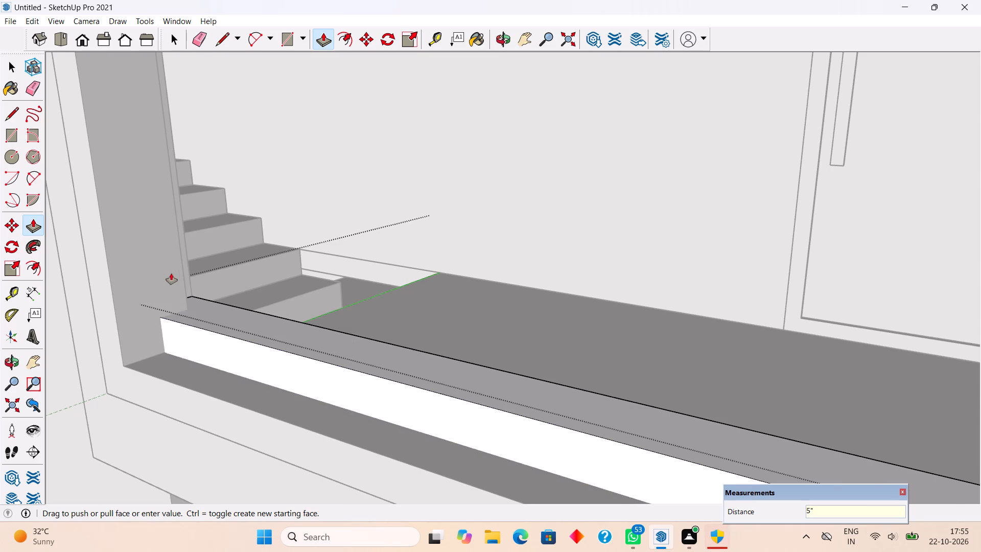
{"action": "scroll", "coordinate": [171, 273], "scroll_direction": "down", "scroll_amount": 7}
{"action": "scroll", "coordinate": [171, 273], "scroll_direction": "up", "scroll_amount": 1}
{"action": "scroll", "coordinate": [172, 281], "scroll_direction": "down", "scroll_amount": 11}
{"action": "scroll", "coordinate": [581, 356], "scroll_direction": "up", "scroll_amount": 1}
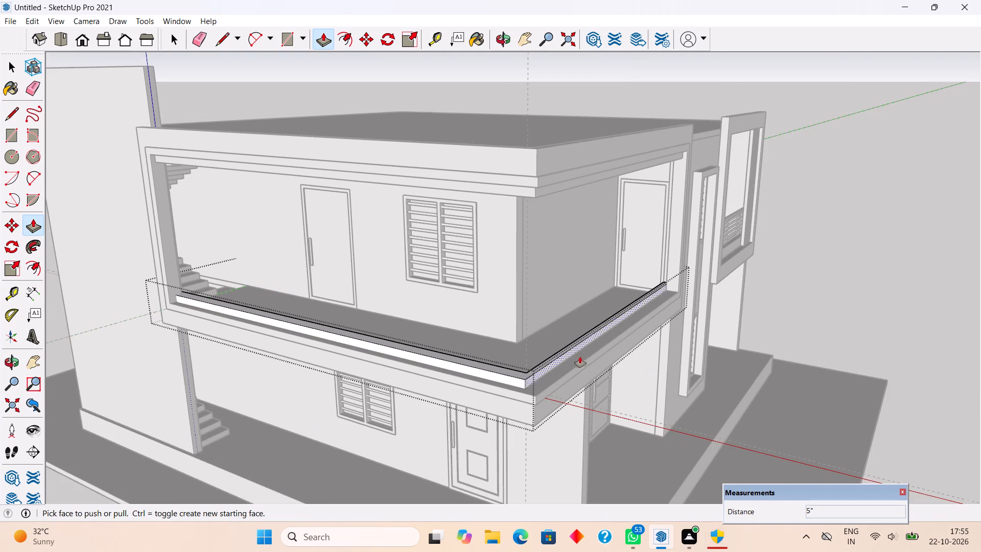
{"action": "scroll", "coordinate": [580, 357], "scroll_direction": "up", "scroll_amount": 9}
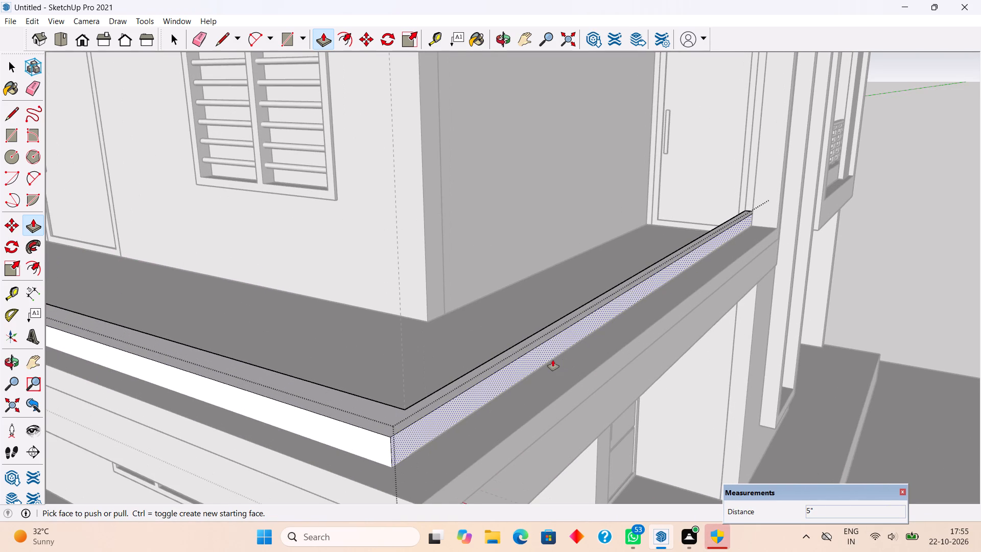
{"action": "left_click", "coordinate": [553, 360]}
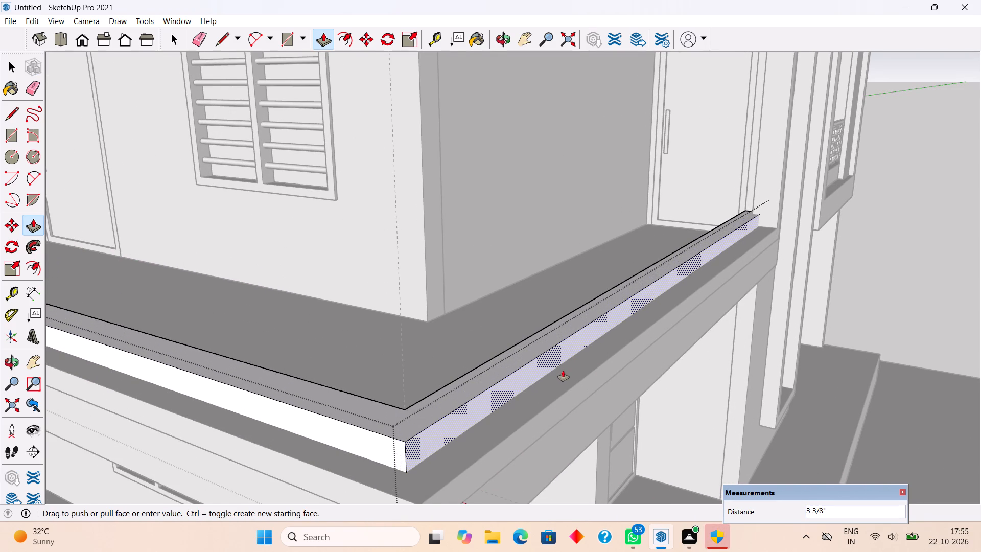
{"action": "key", "text": "5"}
{"action": "key", "text": "shift+quotedbl"}
{"action": "key", "text": "Return"}
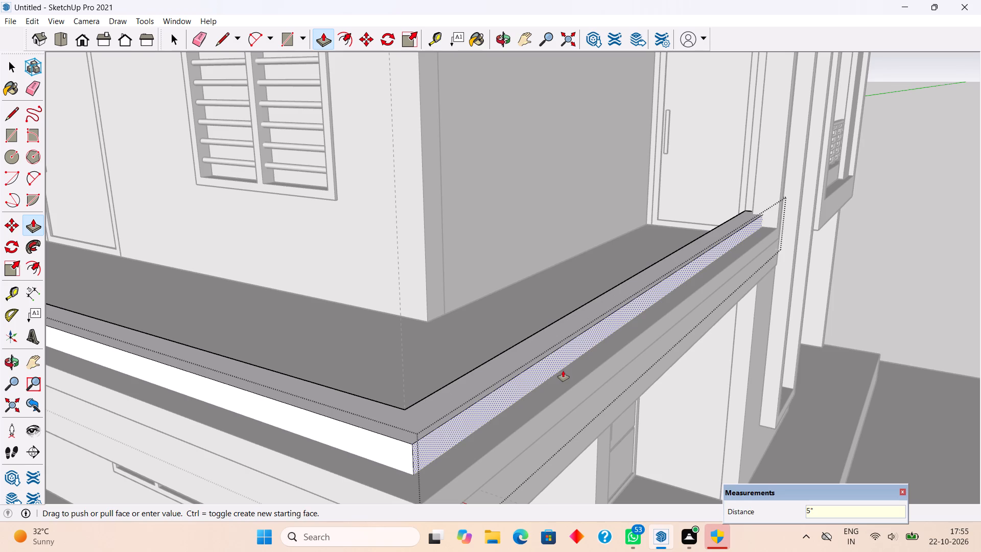
{"action": "key", "text": "space"}
{"action": "scroll", "coordinate": [563, 371], "scroll_direction": "down", "scroll_amount": 11}
{"action": "left_click", "coordinate": [848, 305]}
Examine the parapet and border frames around the upper terrace from the front and stair sides.
{"action": "scroll", "coordinate": [828, 321], "scroll_direction": "down", "scroll_amount": 4}
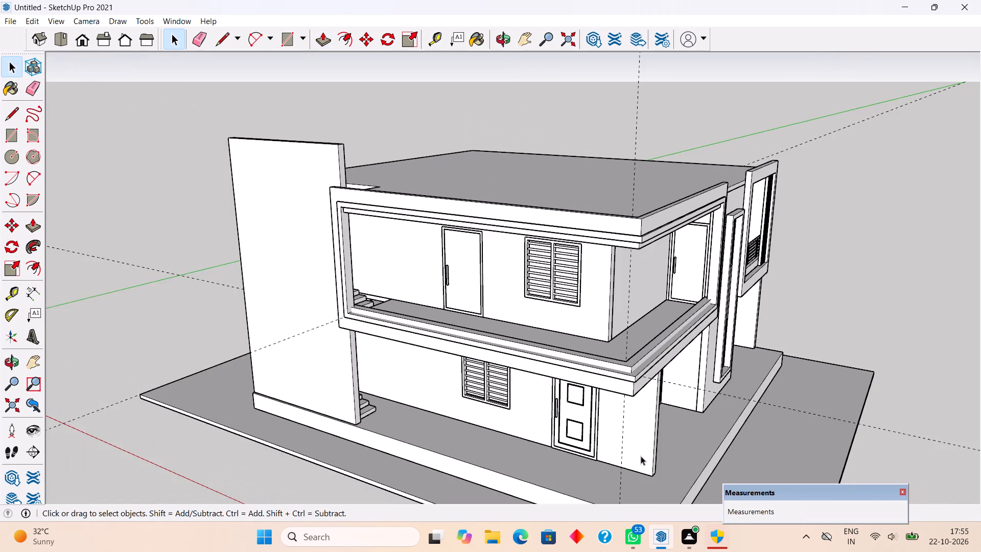
{"action": "middle_click_drag", "start_coordinate": [640, 456], "coordinate": [384, 462]}
{"action": "scroll", "coordinate": [388, 456], "scroll_direction": "up", "scroll_amount": 1}
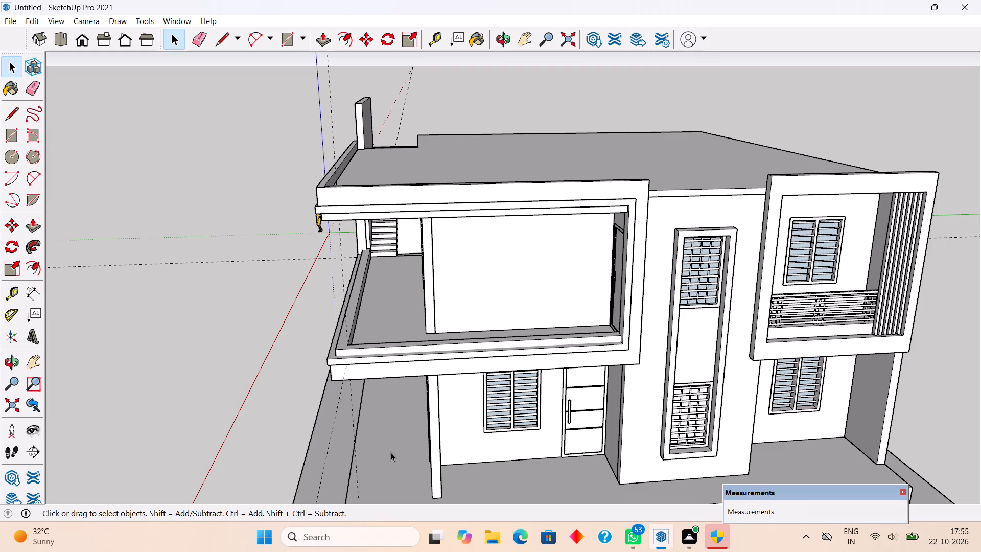
{"action": "scroll", "coordinate": [459, 404], "scroll_direction": "up", "scroll_amount": 7}
{"action": "scroll", "coordinate": [458, 411], "scroll_direction": "down", "scroll_amount": 5}
{"action": "middle_click_drag", "start_coordinate": [442, 447], "coordinate": [702, 449]}
{"action": "scroll", "coordinate": [460, 415], "scroll_direction": "up", "scroll_amount": 8}
{"action": "scroll", "coordinate": [462, 420], "scroll_direction": "down", "scroll_amount": 8}
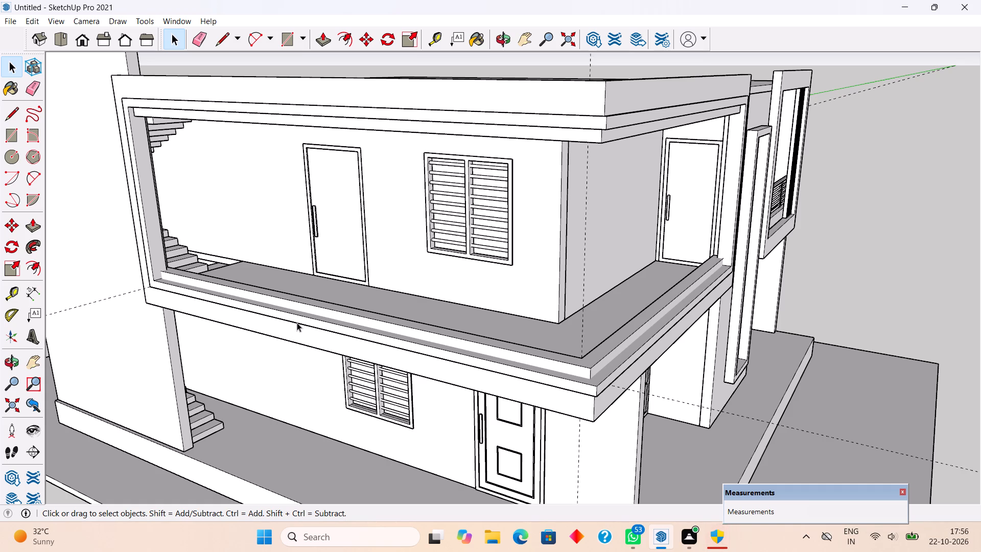
Draw connected lines along the parapet top's stair end, from its outer corner to the frame post and around the post's inner corner.
{"action": "scroll", "coordinate": [176, 259], "scroll_direction": "up", "scroll_amount": 5}
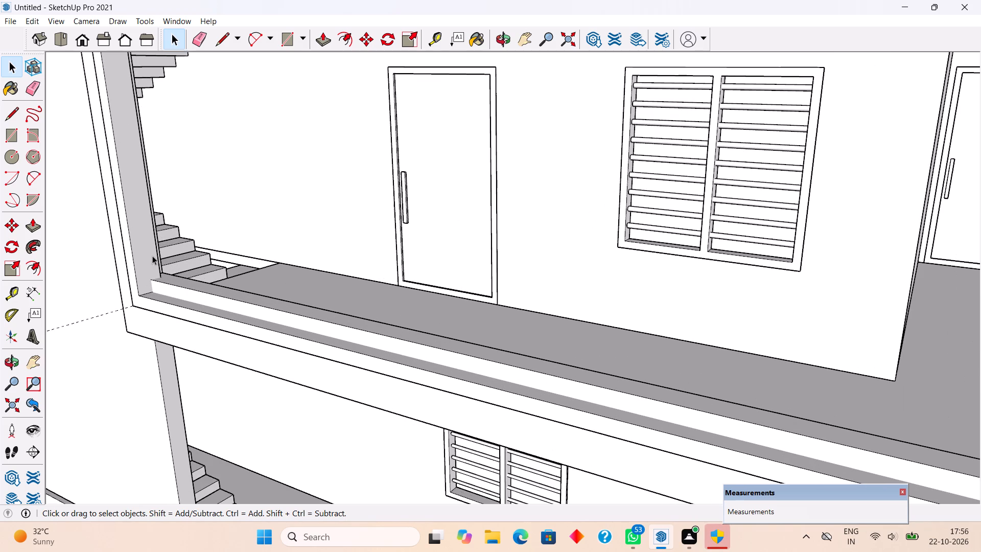
{"action": "scroll", "coordinate": [149, 271], "scroll_direction": "up", "scroll_amount": 14}
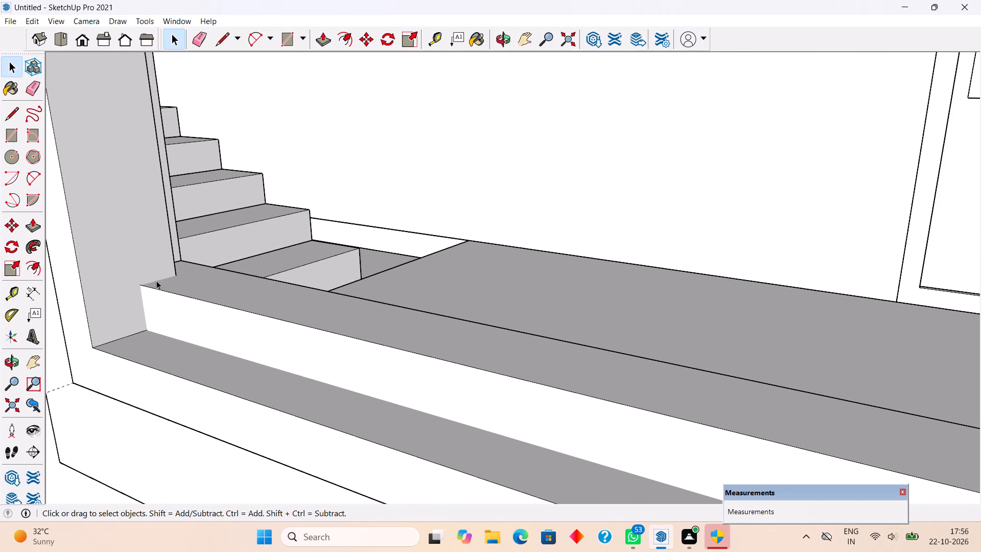
{"action": "key", "text": "t"}
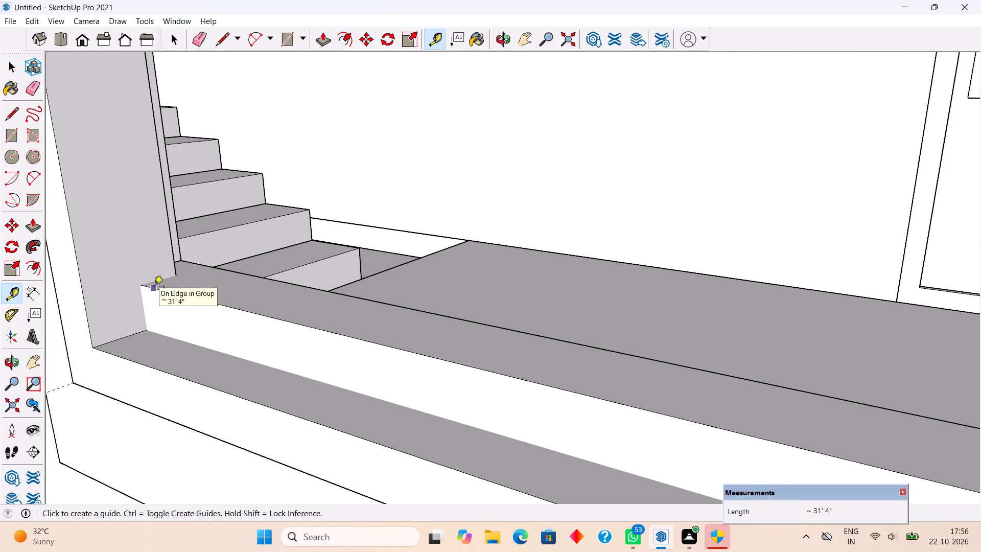
{"action": "key", "text": "l"}
{"action": "left_click", "coordinate": [144, 288]}
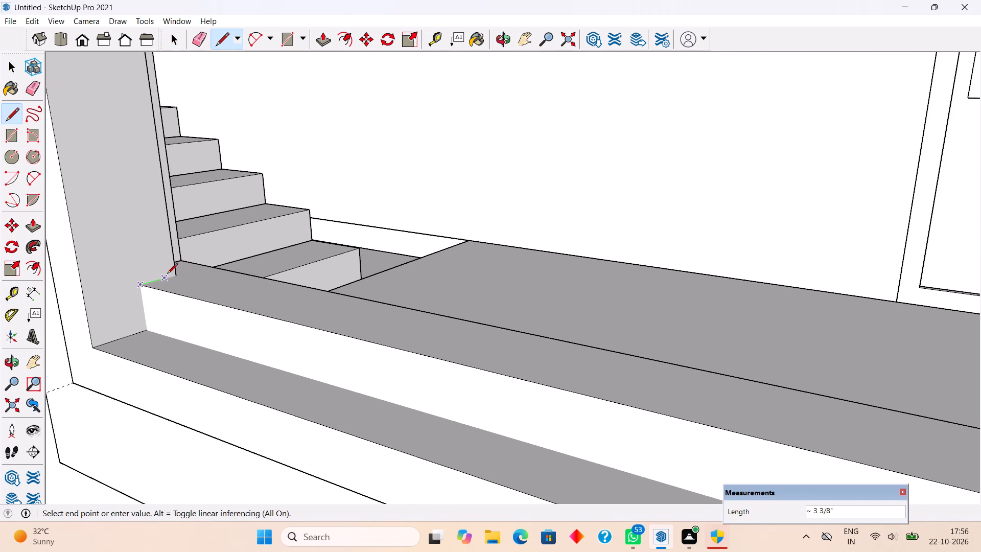
{"action": "left_click", "coordinate": [178, 274]}
{"action": "middle_click_drag", "start_coordinate": [185, 269], "coordinate": [31, 378]}
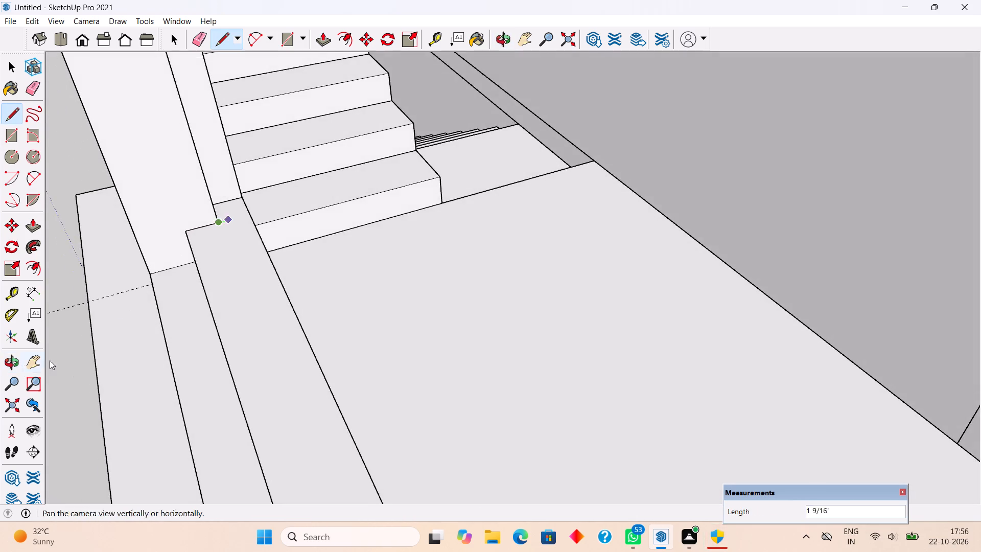
{"action": "scroll", "coordinate": [261, 248], "scroll_direction": "up", "scroll_amount": 5}
{"action": "scroll", "coordinate": [196, 188], "scroll_direction": "up", "scroll_amount": 5}
{"action": "middle_click_drag", "start_coordinate": [181, 186], "coordinate": [154, 214]}
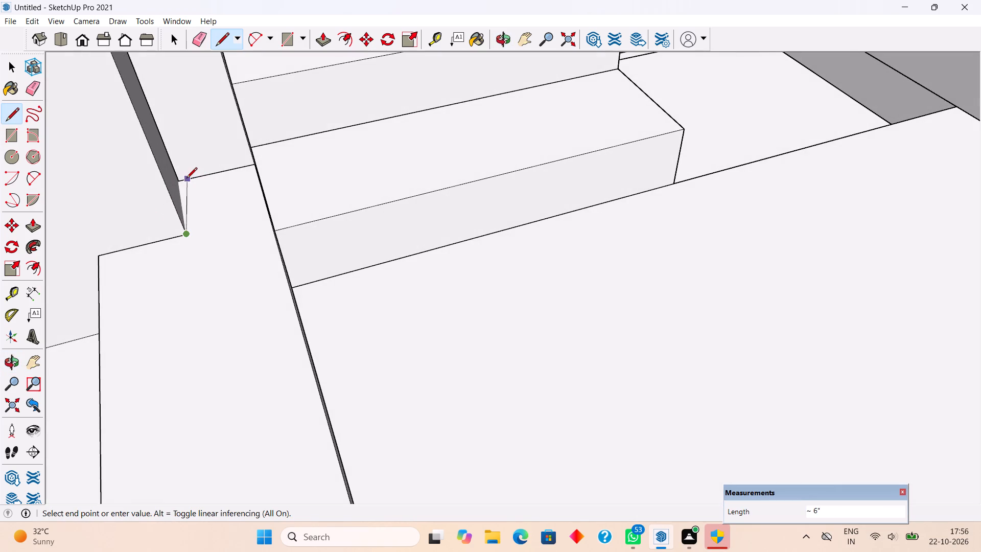
{"action": "left_click", "coordinate": [182, 180]}
{"action": "key", "text": "l"}
Draw a vertical line up the outer corner of the parapet's stair end, from its base to its top.
{"action": "scroll", "coordinate": [187, 232], "scroll_direction": "down", "scroll_amount": 5}
{"action": "middle_click_drag", "start_coordinate": [138, 354], "coordinate": [302, 241]}
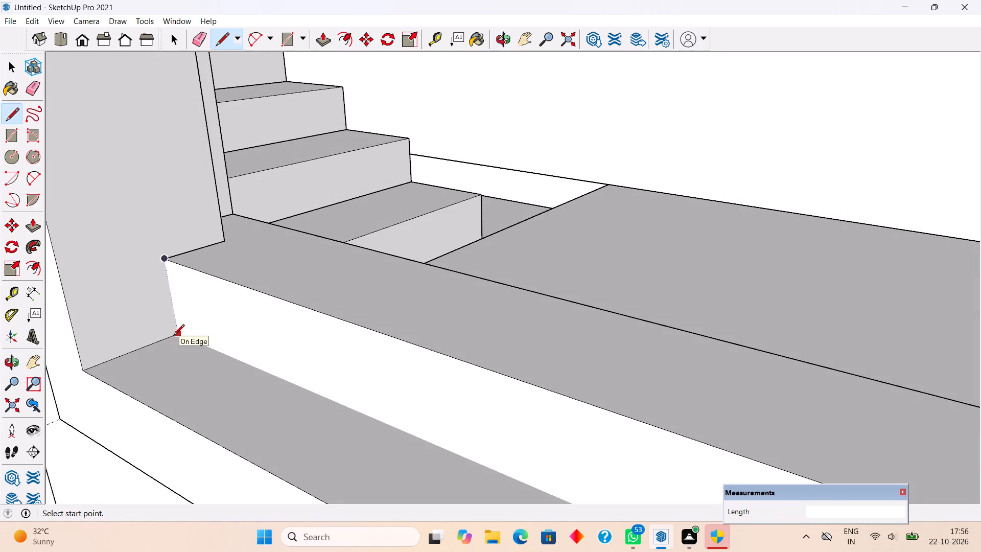
{"action": "left_click", "coordinate": [174, 336]}
{"action": "left_click", "coordinate": [171, 263]}
{"action": "key", "text": "space"}
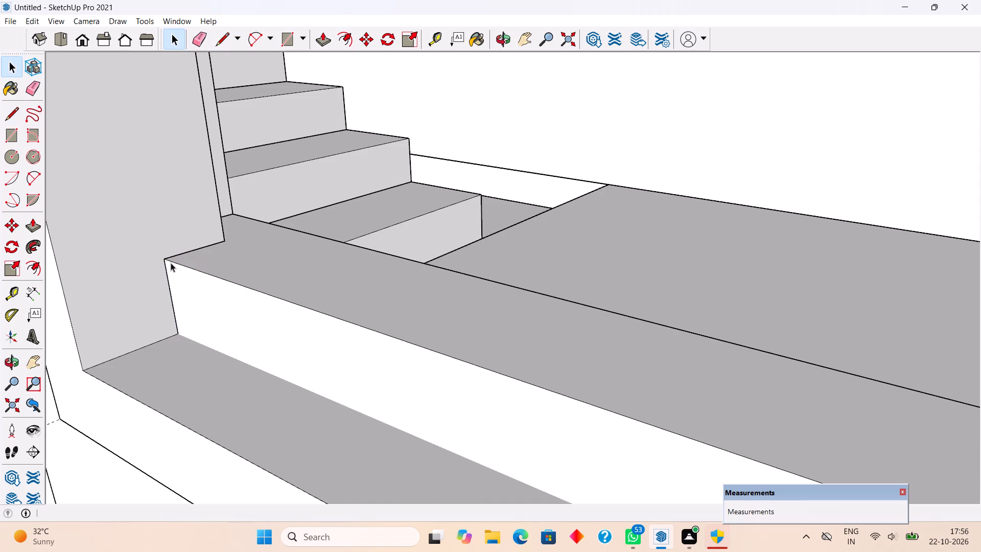
Place a guide on the stair-side post 3' above the parapet's top end edge.
{"action": "type", "text": "t"}
{"action": "left_click", "coordinate": [190, 251]}
{"action": "scroll", "coordinate": [178, 159], "scroll_direction": "down", "scroll_amount": 4}
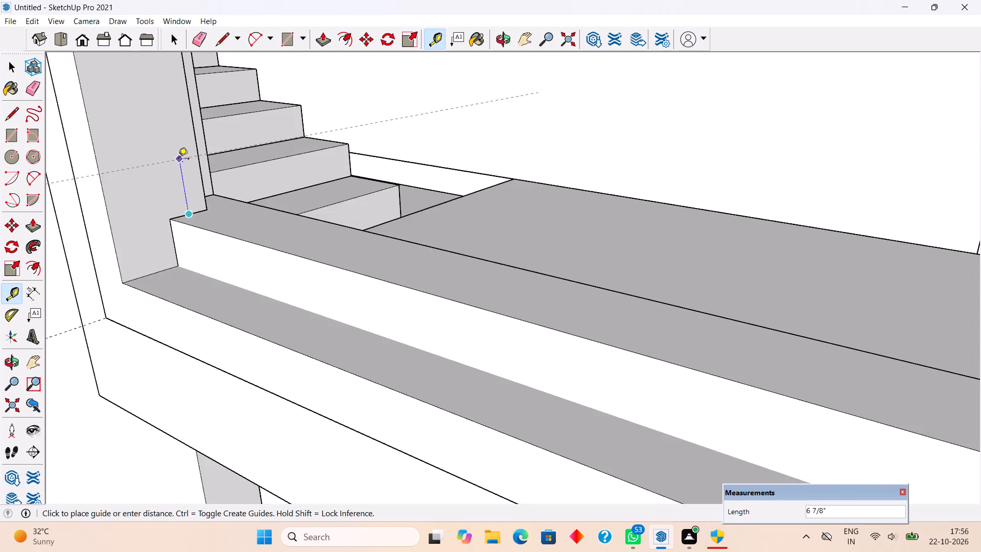
{"action": "scroll", "coordinate": [178, 159], "scroll_direction": "down", "scroll_amount": 19}
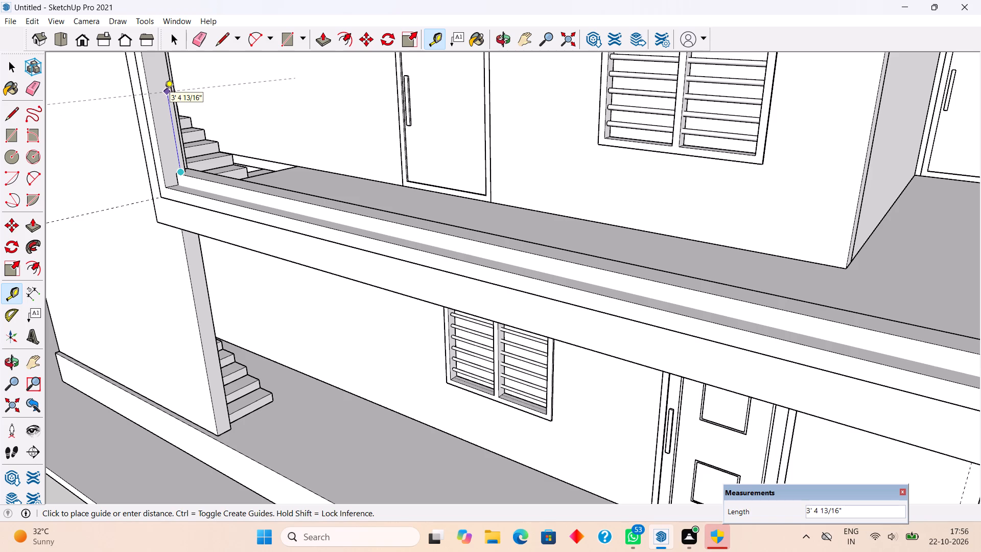
{"action": "type", "text": "3'"}
{"action": "key", "text": "Return"}
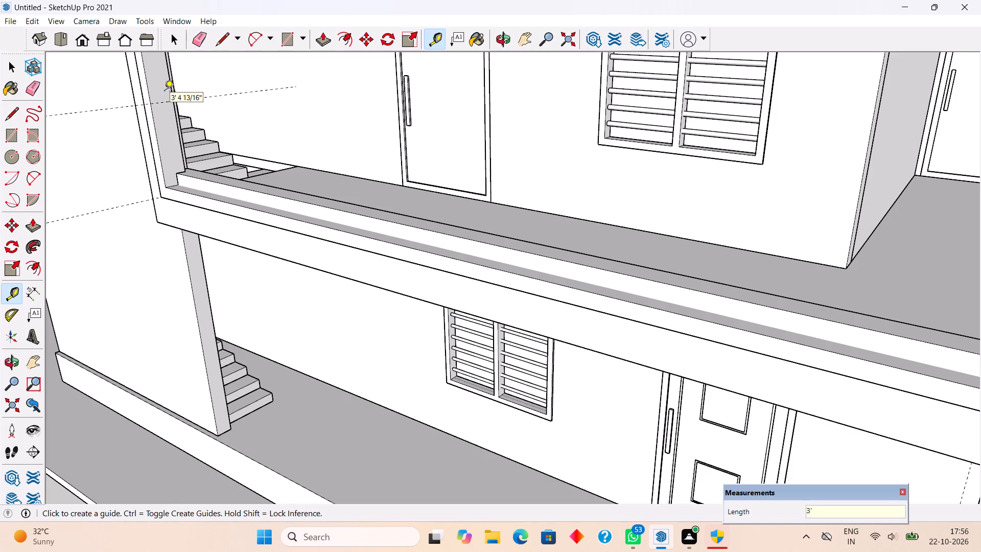
Place a vertical guide on the same post 5" from its inner edge, in line with the parapet's outer corner.
{"action": "scroll", "coordinate": [197, 109], "scroll_direction": "up", "scroll_amount": 5}
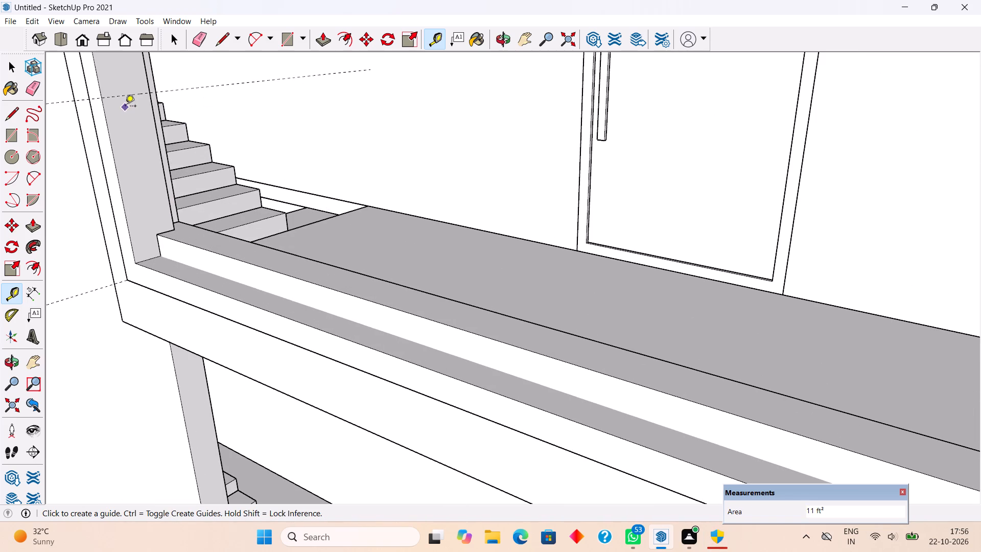
{"action": "scroll", "coordinate": [146, 168], "scroll_direction": "up", "scroll_amount": 5}
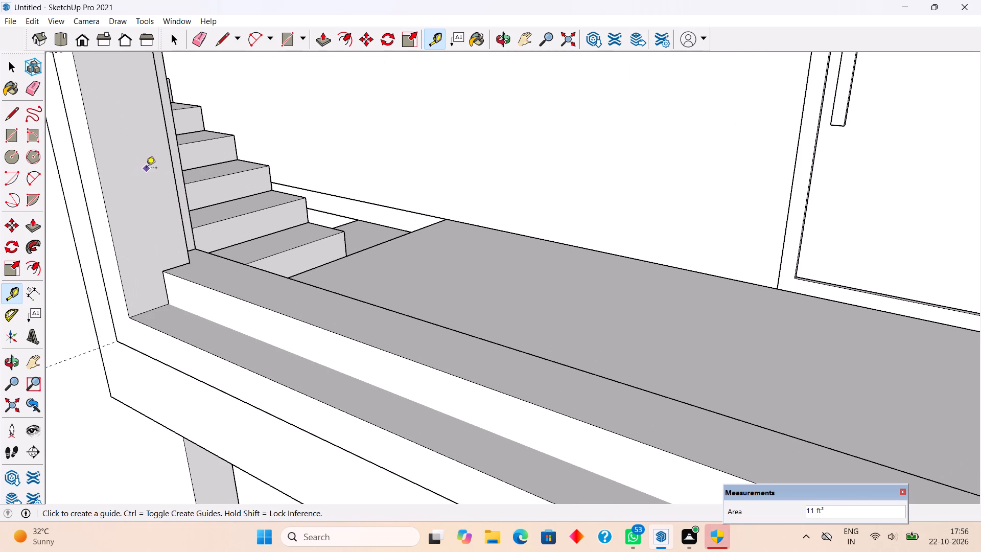
{"action": "left_click", "coordinate": [181, 227]}
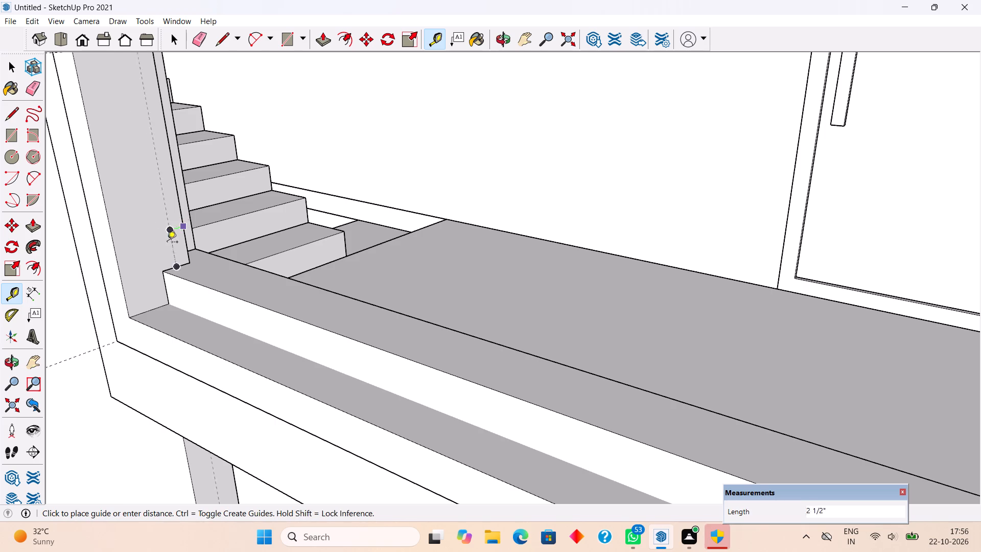
{"action": "left_click", "coordinate": [158, 261]}
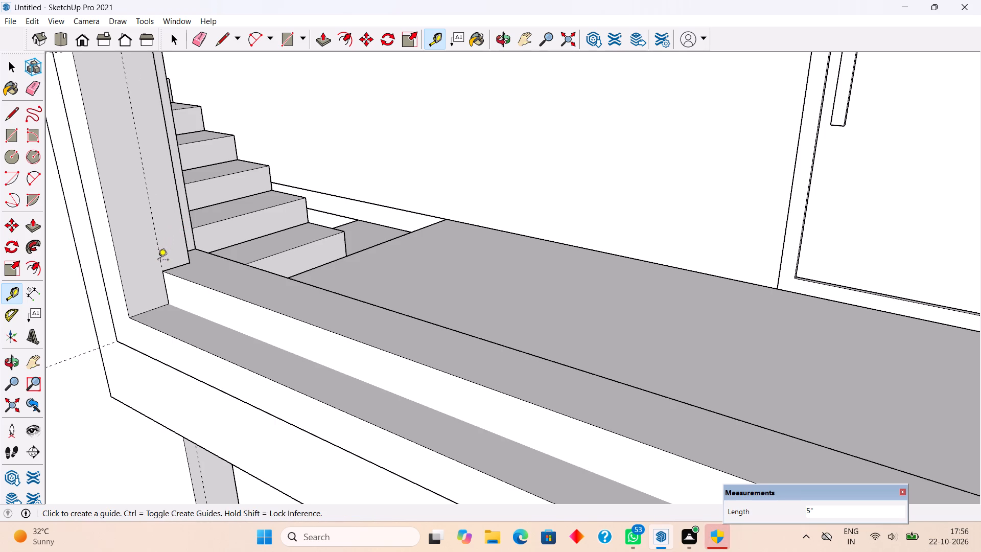
{"action": "scroll", "coordinate": [159, 273], "scroll_direction": "down", "scroll_amount": 5}
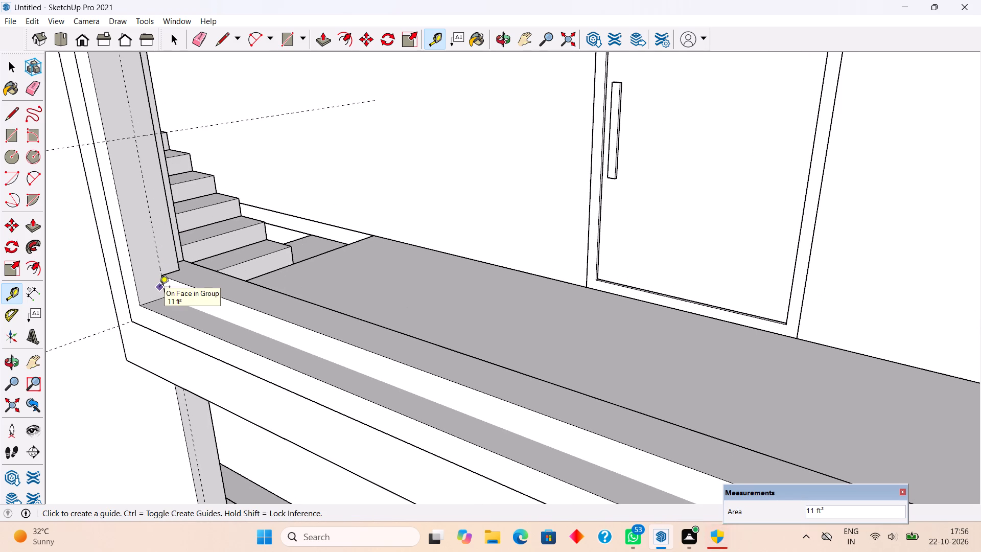
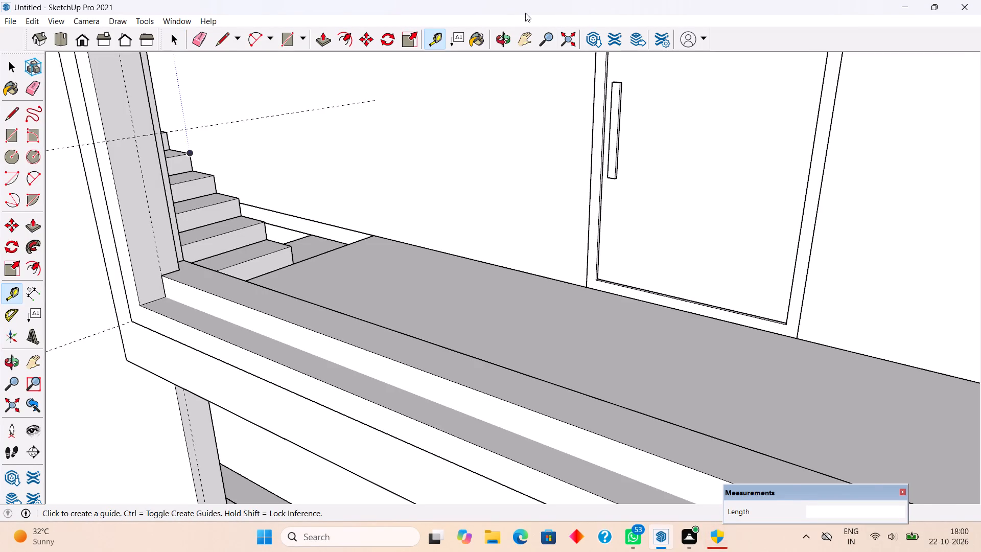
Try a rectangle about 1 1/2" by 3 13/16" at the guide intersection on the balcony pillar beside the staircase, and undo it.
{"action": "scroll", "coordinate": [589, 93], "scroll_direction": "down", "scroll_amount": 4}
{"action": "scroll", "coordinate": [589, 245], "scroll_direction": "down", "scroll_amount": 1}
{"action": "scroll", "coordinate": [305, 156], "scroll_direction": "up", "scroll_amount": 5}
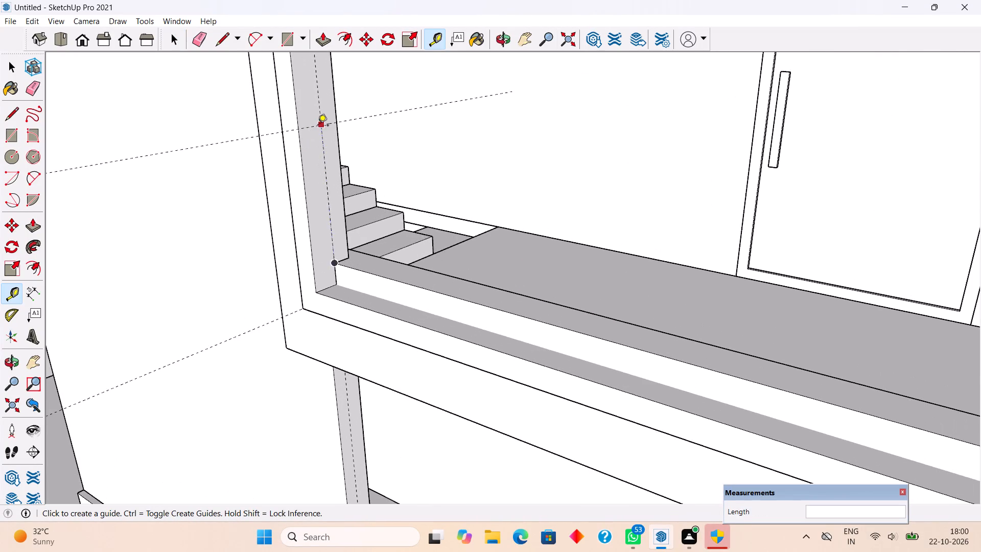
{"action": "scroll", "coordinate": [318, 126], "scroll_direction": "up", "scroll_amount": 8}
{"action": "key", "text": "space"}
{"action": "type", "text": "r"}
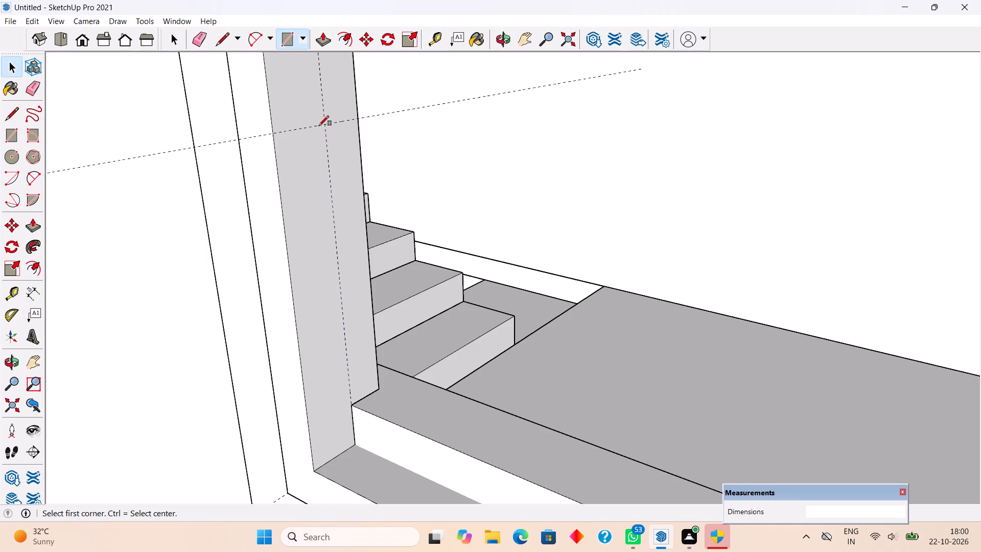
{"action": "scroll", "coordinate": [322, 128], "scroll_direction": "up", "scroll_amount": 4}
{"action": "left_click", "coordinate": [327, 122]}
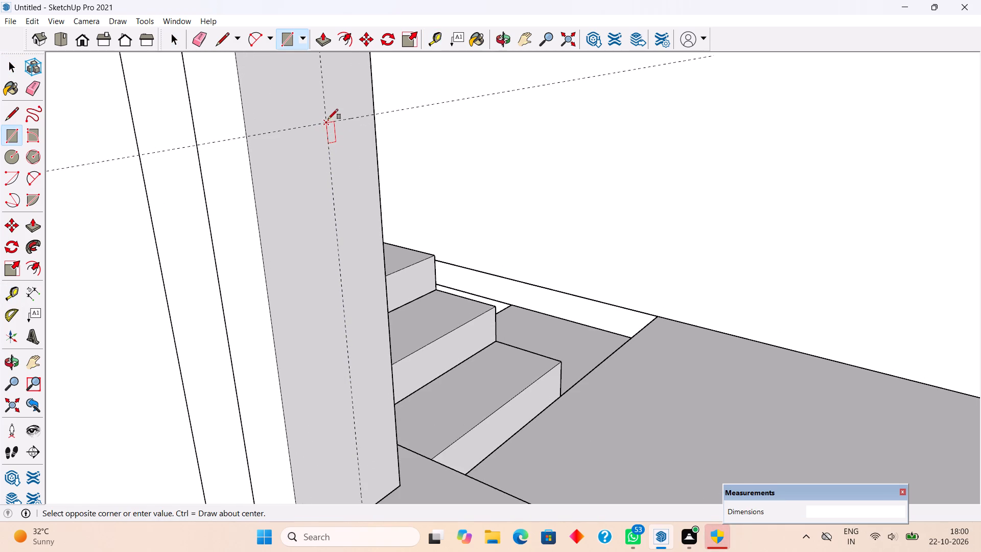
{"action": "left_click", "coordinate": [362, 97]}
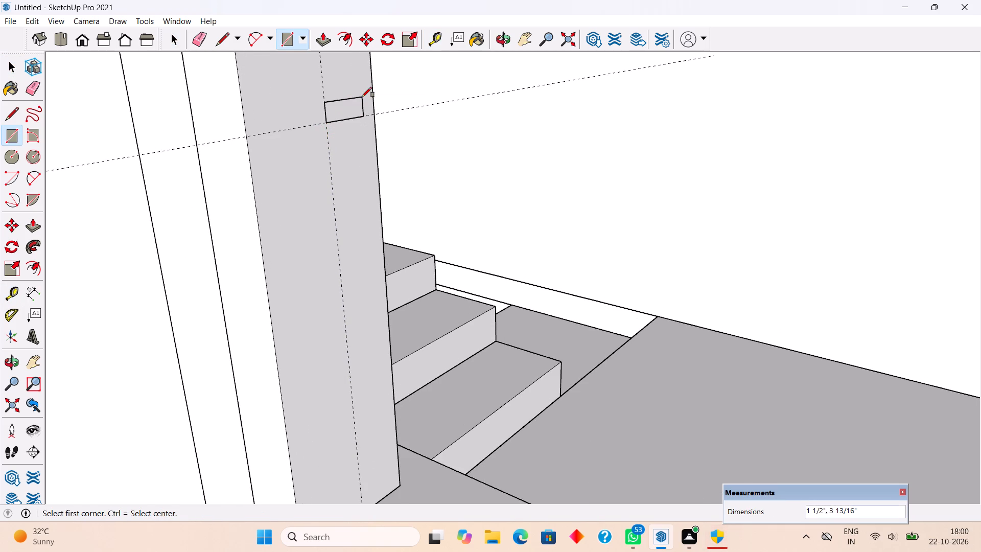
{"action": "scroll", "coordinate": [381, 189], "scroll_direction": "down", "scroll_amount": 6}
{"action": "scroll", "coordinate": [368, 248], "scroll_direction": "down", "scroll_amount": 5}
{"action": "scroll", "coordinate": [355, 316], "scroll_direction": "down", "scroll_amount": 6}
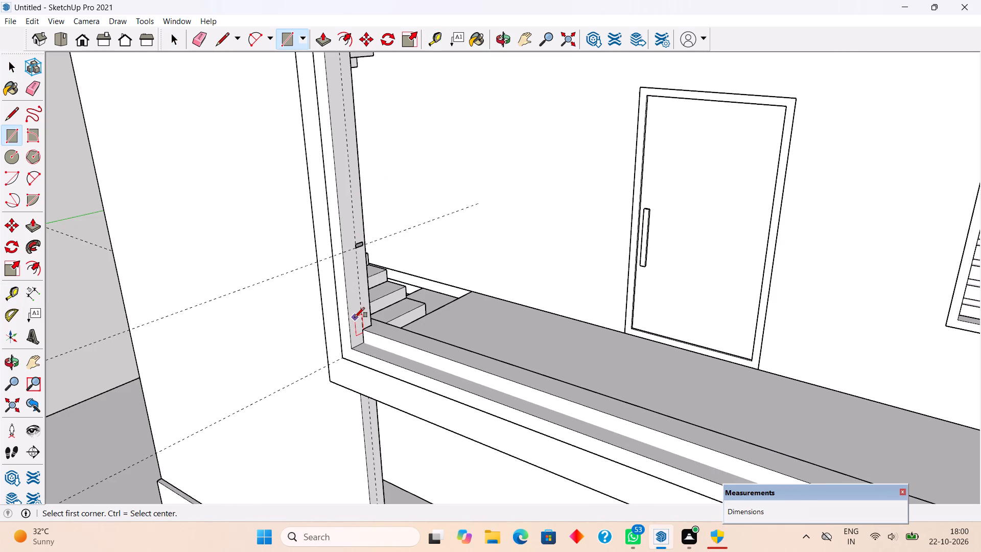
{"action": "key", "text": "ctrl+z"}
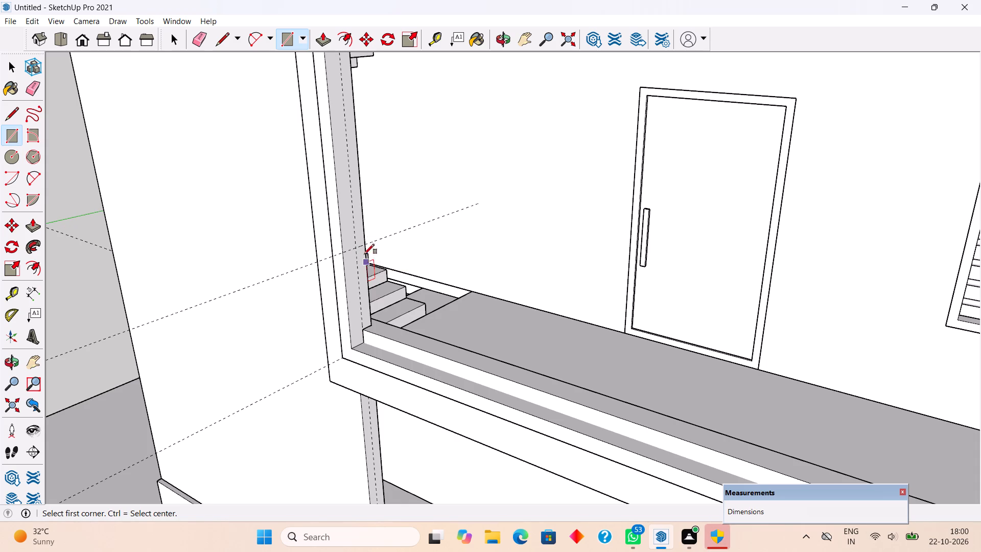
Sketch a rectangle about 2 9/16" by 4 1/8" from the guide intersection on the balcony pillar's inner face.
{"action": "scroll", "coordinate": [351, 244], "scroll_direction": "up", "scroll_amount": 16}
{"action": "left_click", "coordinate": [359, 245]}
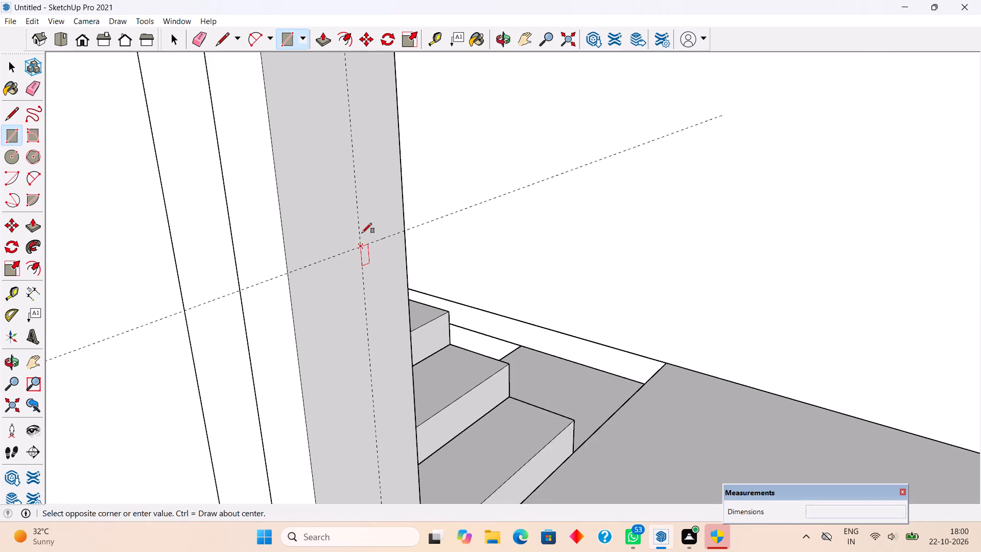
{"action": "left_click", "coordinate": [395, 203]}
Extrude the small rectangle about 30' 10" along the balcony front to the parapet's outer corner as a handrail.
{"action": "key", "text": "p"}
{"action": "left_click", "coordinate": [385, 216]}
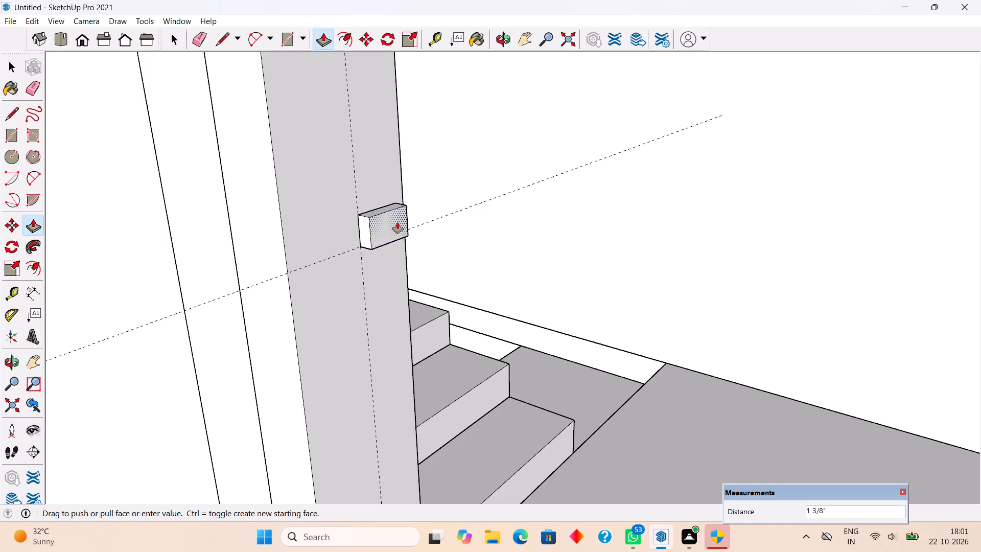
{"action": "scroll", "coordinate": [398, 222], "scroll_direction": "down", "scroll_amount": 20}
{"action": "scroll", "coordinate": [450, 244], "scroll_direction": "down", "scroll_amount": 6}
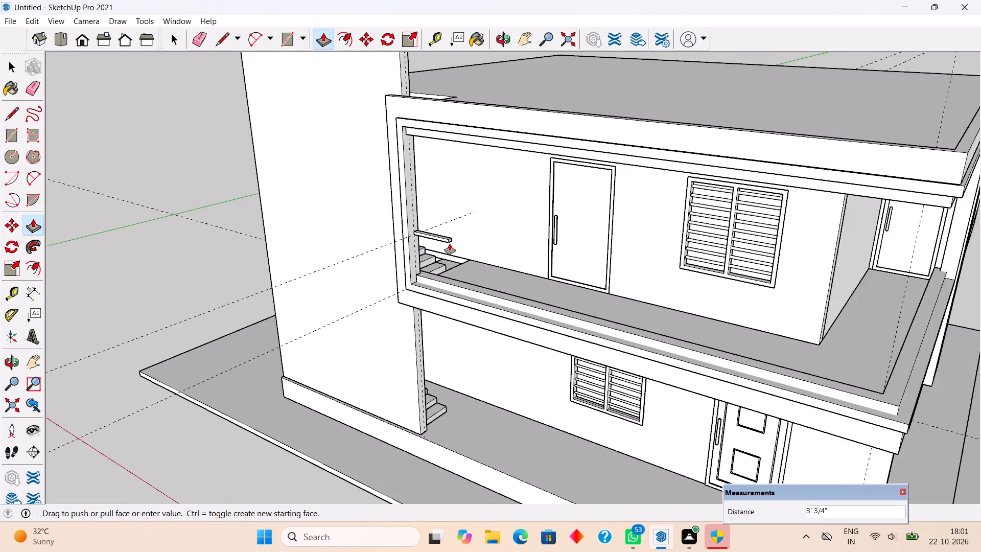
{"action": "scroll", "coordinate": [450, 244], "scroll_direction": "down", "scroll_amount": 2}
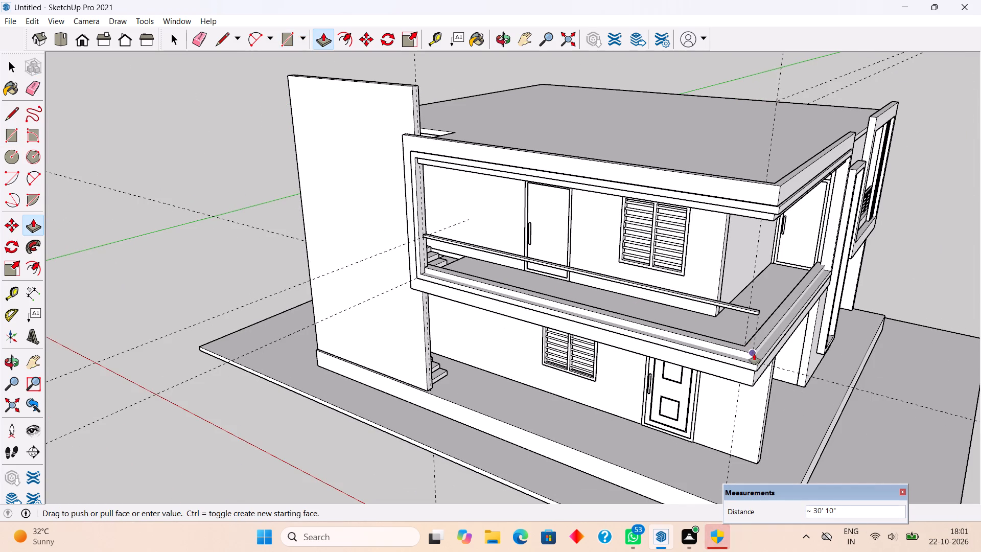
{"action": "left_click", "coordinate": [754, 355]}
Push/Pull the underside of the front handrail by 1".
{"action": "scroll", "coordinate": [711, 314], "scroll_direction": "up", "scroll_amount": 5}
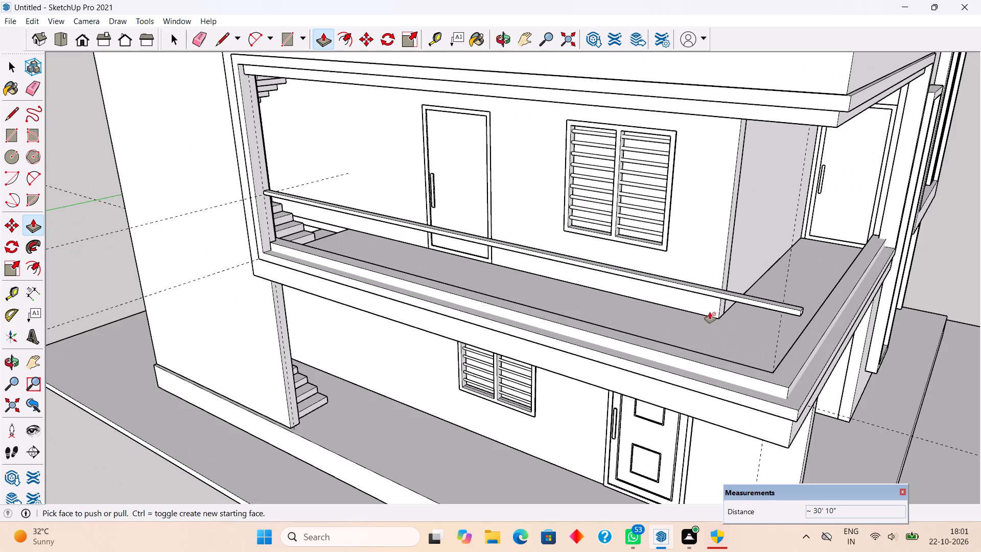
{"action": "middle_click_drag", "start_coordinate": [714, 314], "coordinate": [663, 213]}
{"action": "scroll", "coordinate": [660, 89], "scroll_direction": "up", "scroll_amount": 5}
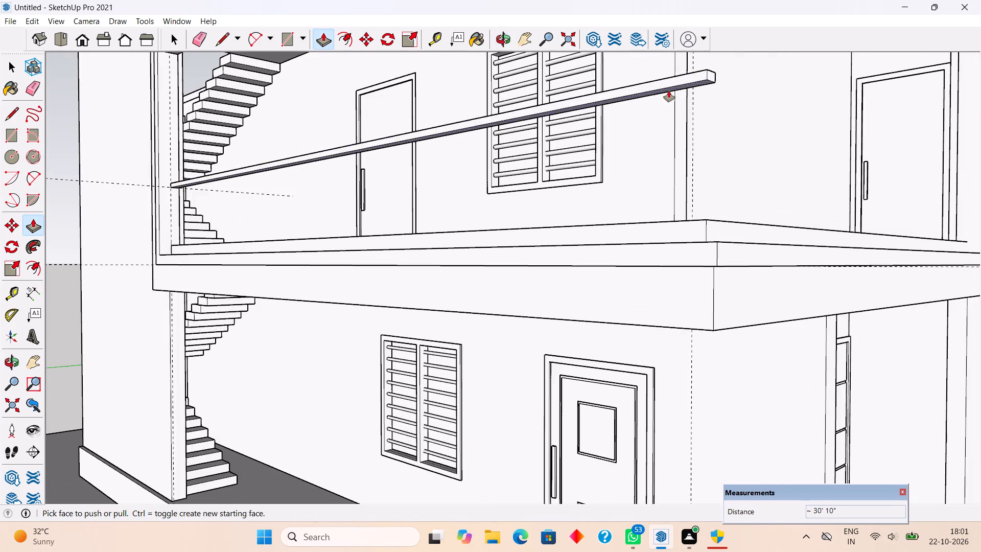
{"action": "scroll", "coordinate": [669, 91], "scroll_direction": "up", "scroll_amount": 4}
{"action": "left_click", "coordinate": [670, 91]}
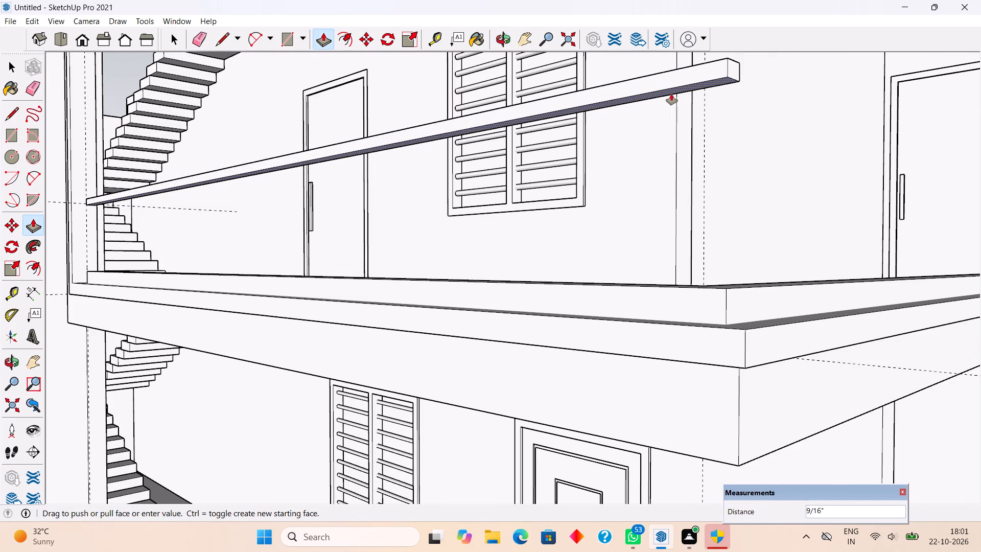
{"action": "type", "text": "1\""}
{"action": "key", "text": "Return"}
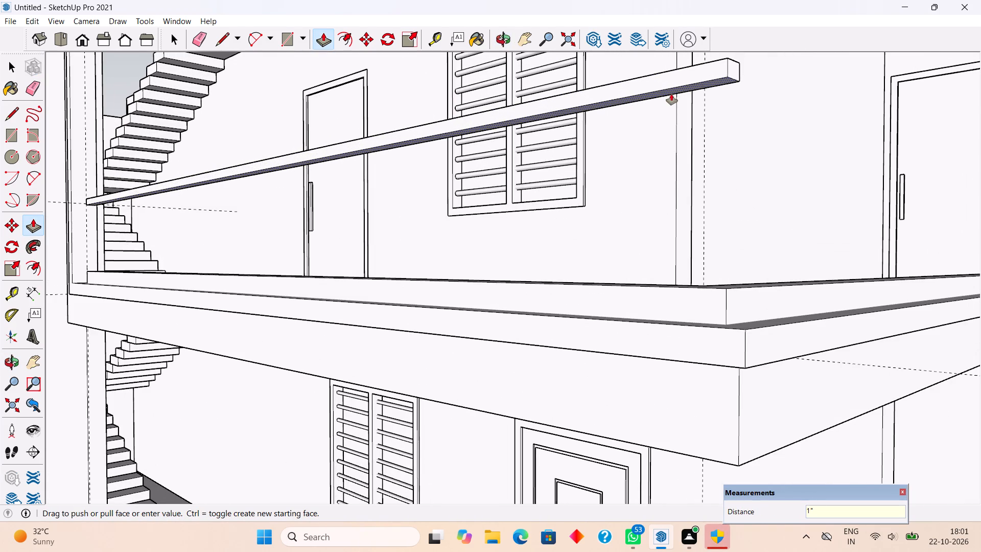
Place a guide 5" from the handrail's free end and draw a line along it across the rail's inner side face.
{"action": "middle_click_drag", "start_coordinate": [727, 182], "coordinate": [448, 253]}
{"action": "scroll", "coordinate": [448, 253], "scroll_direction": "down", "scroll_amount": 4}
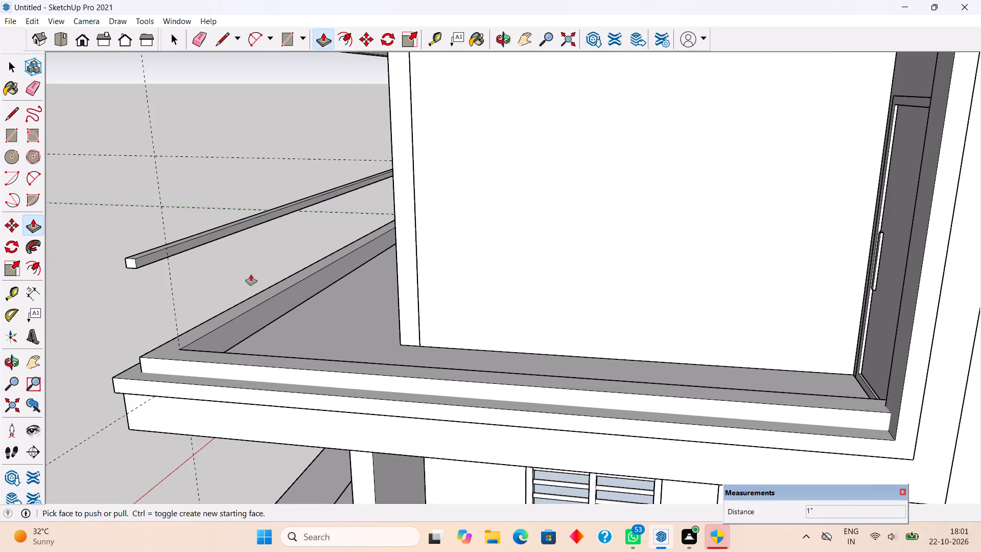
{"action": "scroll", "coordinate": [154, 267], "scroll_direction": "up", "scroll_amount": 5}
{"action": "scroll", "coordinate": [142, 265], "scroll_direction": "down", "scroll_amount": 5}
{"action": "middle_click_drag", "start_coordinate": [269, 285], "coordinate": [186, 311]}
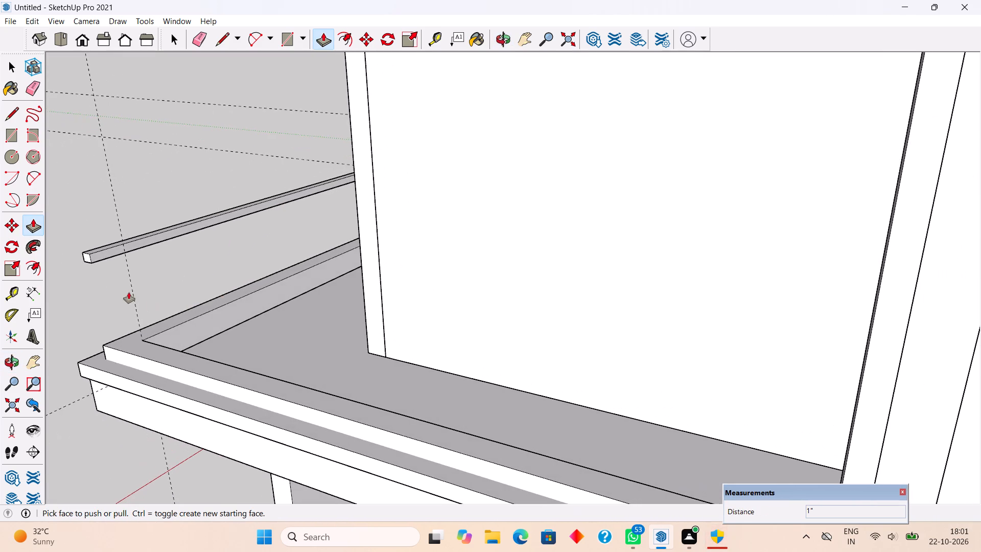
{"action": "scroll", "coordinate": [88, 252], "scroll_direction": "up", "scroll_amount": 9}
{"action": "key", "text": "t"}
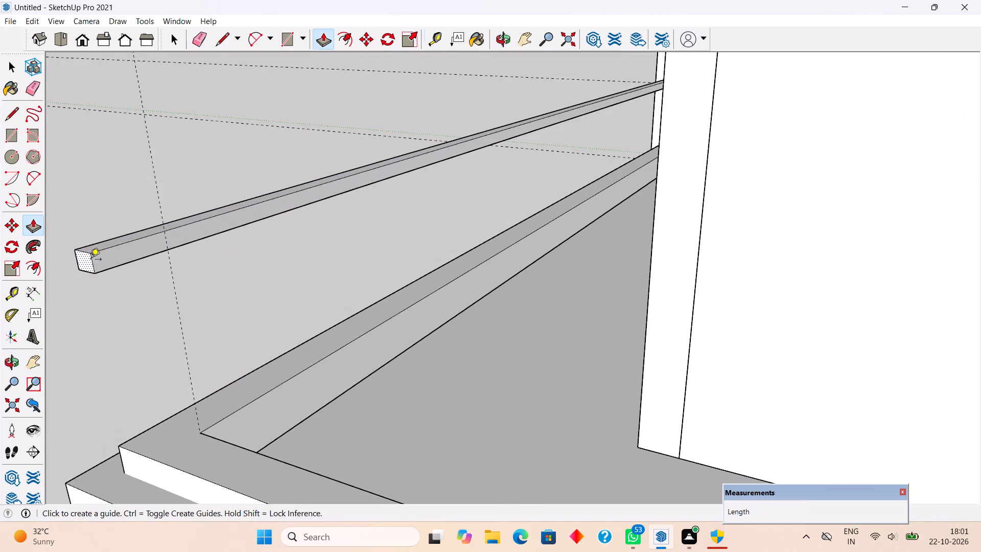
{"action": "left_click", "coordinate": [95, 264]}
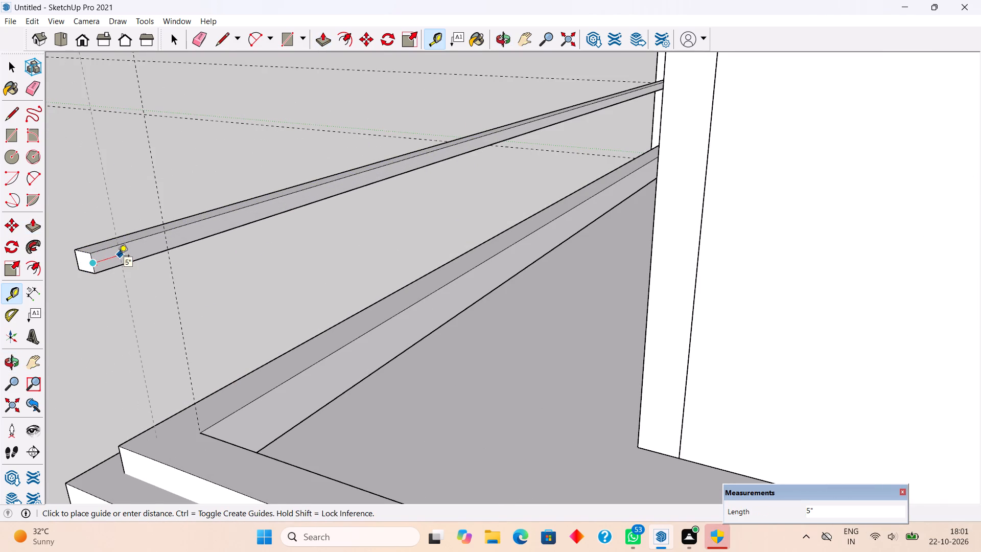
{"action": "left_click", "coordinate": [119, 256]}
{"action": "key", "text": "l"}
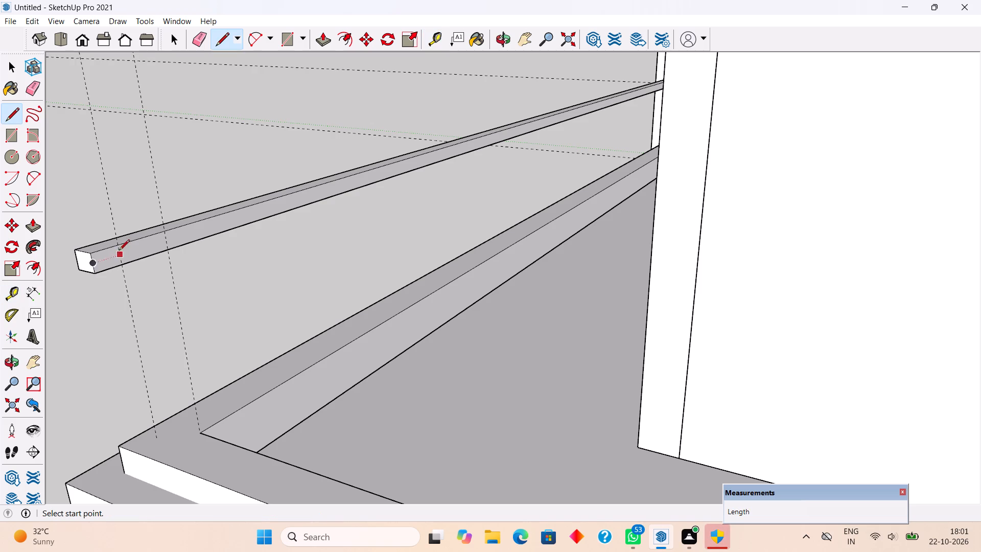
{"action": "left_click", "coordinate": [119, 243]}
{"action": "left_click", "coordinate": [123, 267]}
Extrude the 5" end section of the rail's inner face about 21' 8 7/8" to the frame on the balcony's other side.
{"action": "key", "text": "p"}
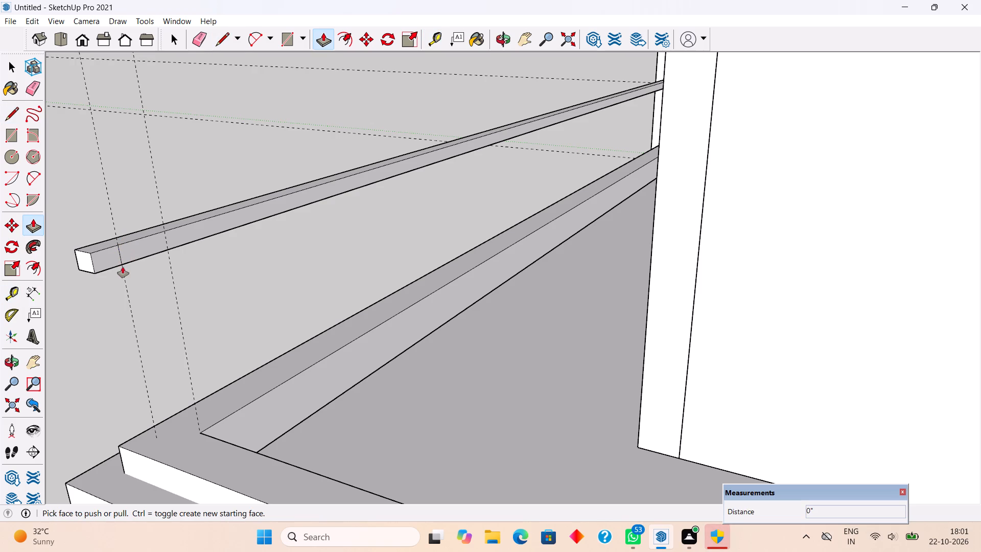
{"action": "left_click", "coordinate": [108, 263]}
{"action": "scroll", "coordinate": [169, 266], "scroll_direction": "down", "scroll_amount": 16}
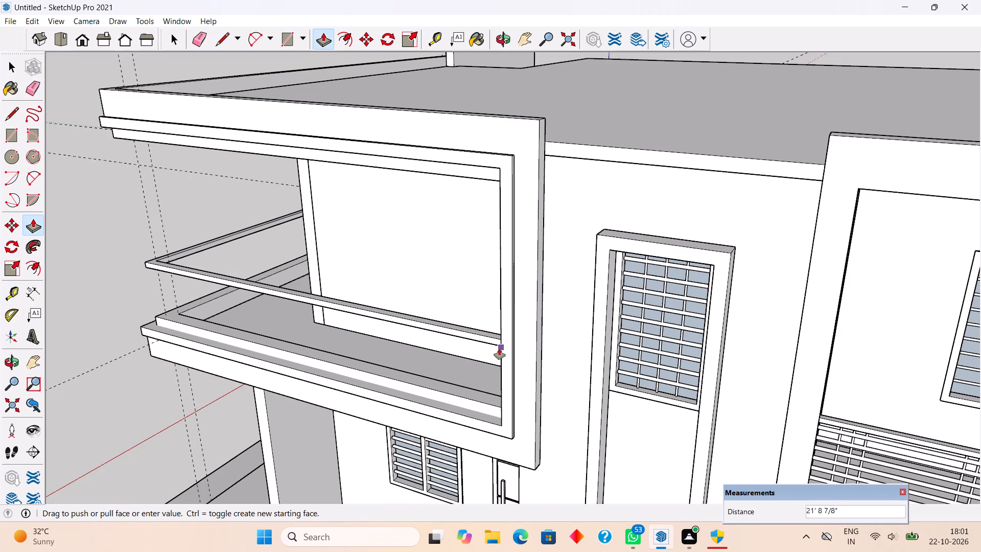
{"action": "left_click", "coordinate": [499, 350]}
Make the complete L-shaped balcony handrail a group.
{"action": "middle_click_drag", "start_coordinate": [470, 344], "coordinate": [924, 281]}
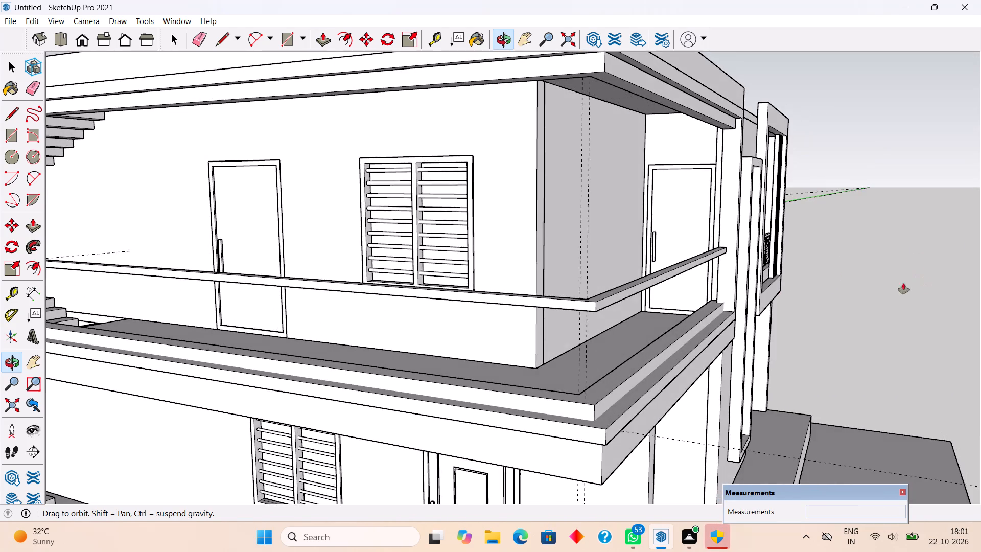
{"action": "scroll", "coordinate": [696, 300], "scroll_direction": "up", "scroll_amount": 4}
{"action": "middle_click_drag", "start_coordinate": [702, 299], "coordinate": [798, 313]}
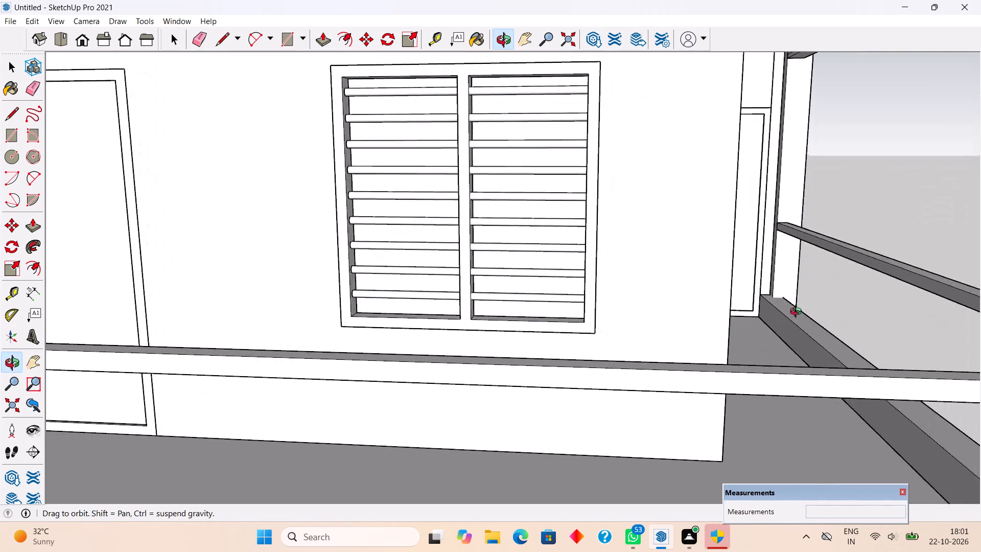
{"action": "middle_click_drag", "start_coordinate": [798, 313], "coordinate": [735, 305]}
{"action": "scroll", "coordinate": [735, 305], "scroll_direction": "down", "scroll_amount": 3}
{"action": "key", "text": "space"}
{"action": "scroll", "coordinate": [738, 314], "scroll_direction": "down", "scroll_amount": 9}
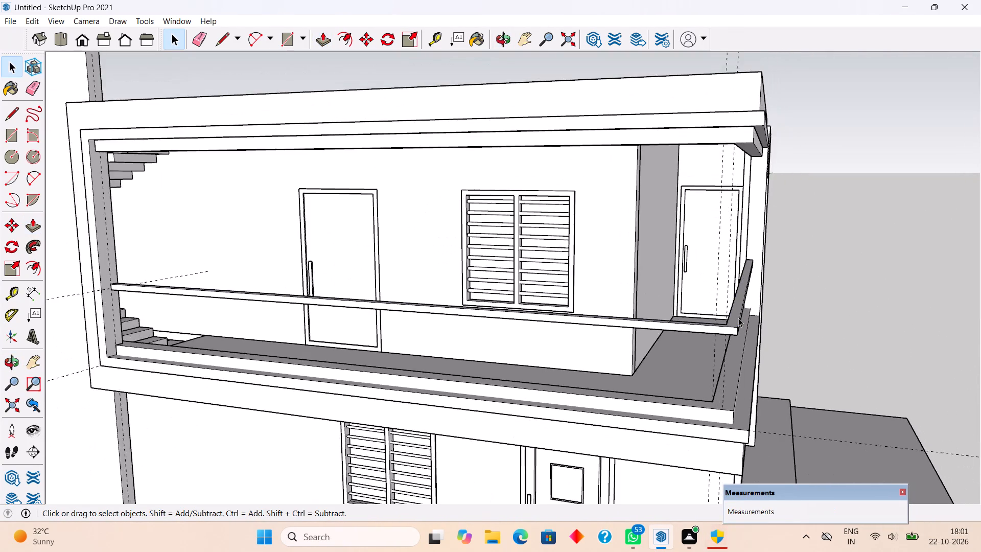
{"action": "scroll", "coordinate": [738, 318], "scroll_direction": "down", "scroll_amount": 5}
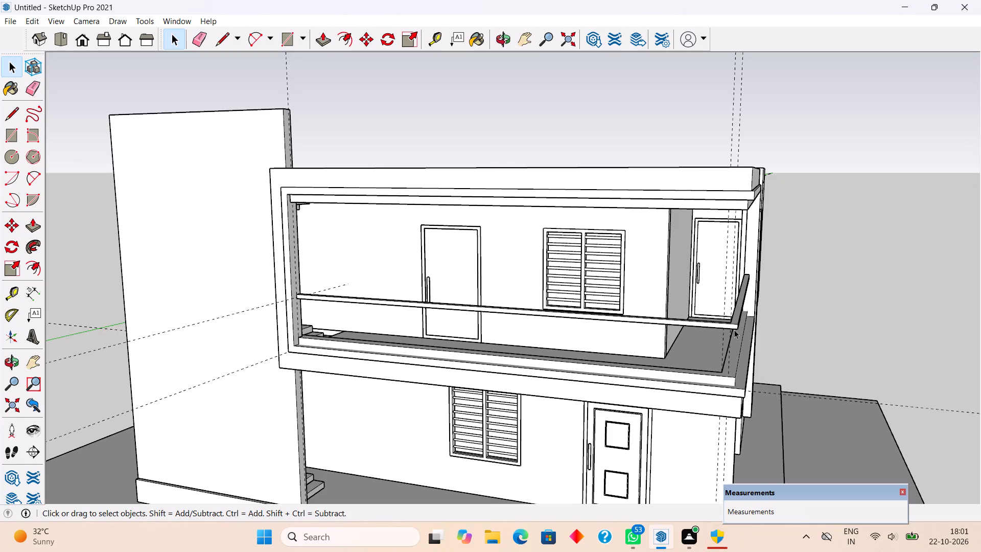
{"action": "middle_click_drag", "start_coordinate": [697, 297], "coordinate": [482, 340]}
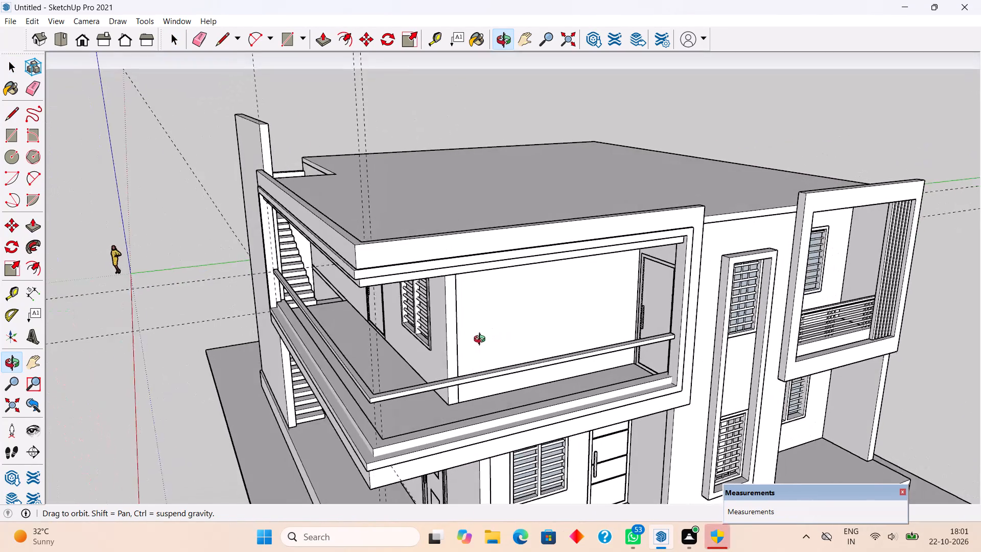
{"action": "middle_click_drag", "start_coordinate": [482, 340], "coordinate": [440, 345]}
{"action": "scroll", "coordinate": [297, 384], "scroll_direction": "up", "scroll_amount": 9}
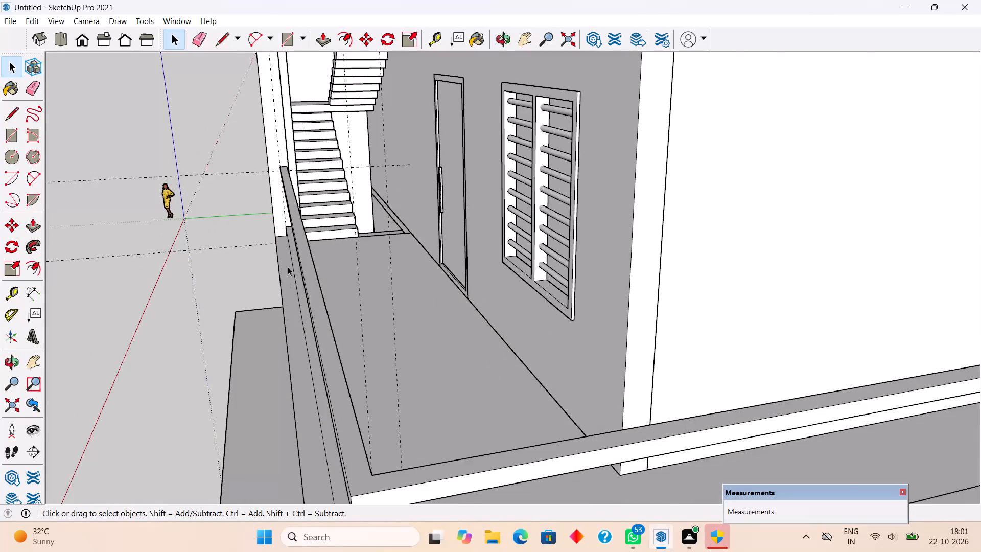
{"action": "scroll", "coordinate": [292, 246], "scroll_direction": "up", "scroll_amount": 3}
{"action": "middle_click_drag", "start_coordinate": [351, 253], "coordinate": [398, 245]}
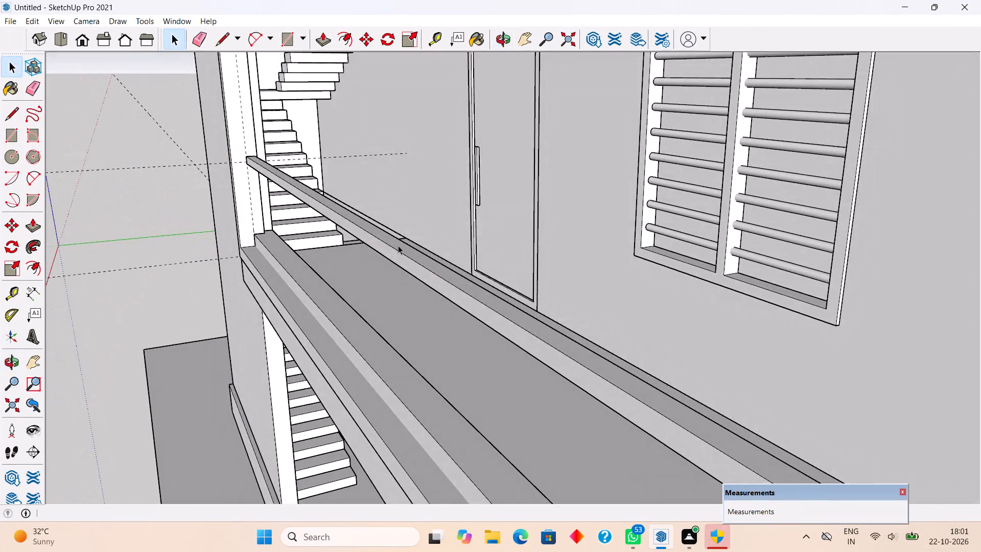
{"action": "triple_click", "coordinate": [398, 245]}
{"action": "right_click", "coordinate": [398, 245]}
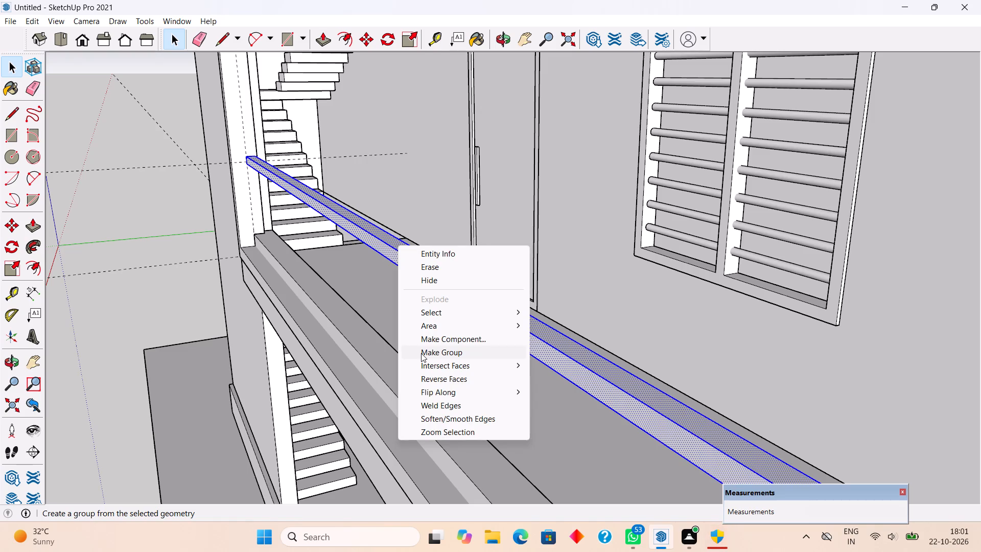
{"action": "left_click", "coordinate": [421, 353]}
{"action": "scroll", "coordinate": [421, 353], "scroll_direction": "down", "scroll_amount": 5}
{"action": "left_click", "coordinate": [219, 145]}
Place a vertical guide 4 1/8" inward from the existing guide on the frame post, in line with the handrail's inner bottom corner.
{"action": "middle_click_drag", "start_coordinate": [401, 297], "coordinate": [407, 266]}
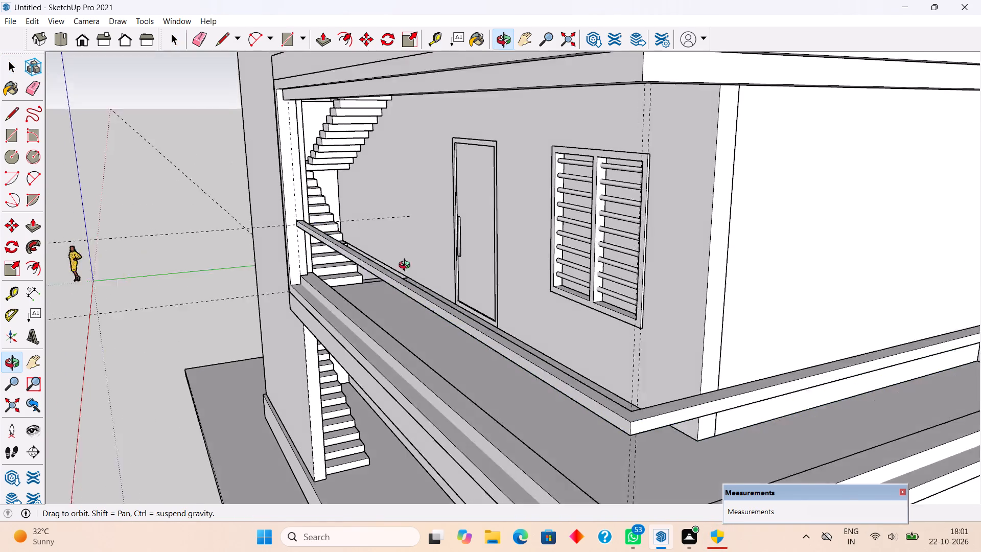
{"action": "middle_click_drag", "start_coordinate": [407, 266], "coordinate": [425, 258]}
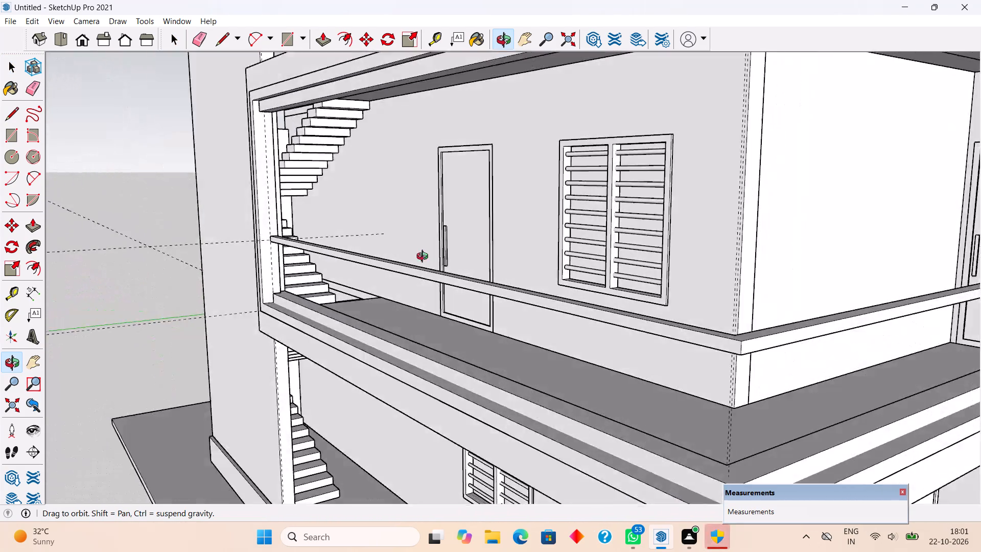
{"action": "middle_click_drag", "start_coordinate": [425, 258], "coordinate": [347, 251]}
{"action": "scroll", "coordinate": [339, 295], "scroll_direction": "up", "scroll_amount": 4}
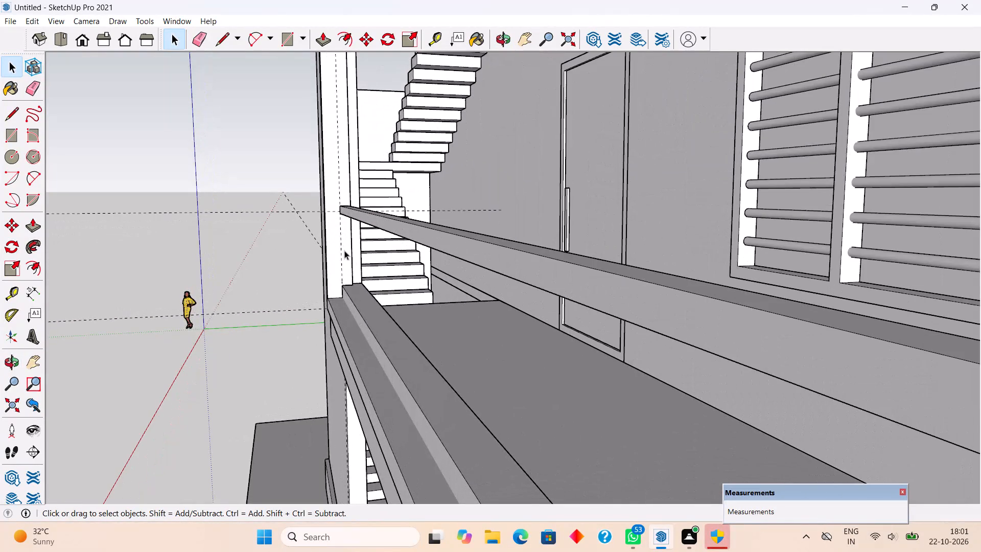
{"action": "scroll", "coordinate": [339, 235], "scroll_direction": "up", "scroll_amount": 4}
{"action": "scroll", "coordinate": [344, 227], "scroll_direction": "down", "scroll_amount": 8}
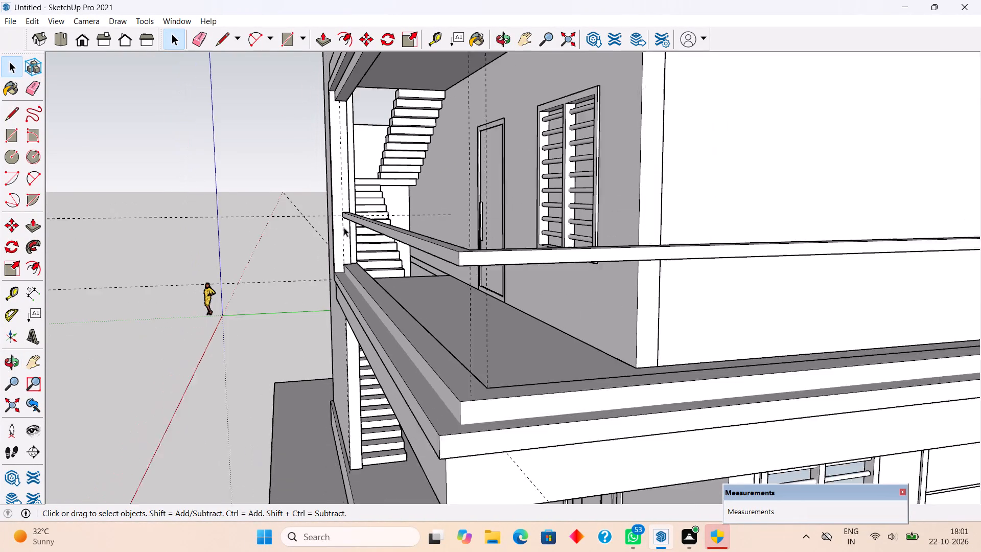
{"action": "scroll", "coordinate": [344, 227], "scroll_direction": "down", "scroll_amount": 2}
{"action": "scroll", "coordinate": [338, 229], "scroll_direction": "up", "scroll_amount": 2}
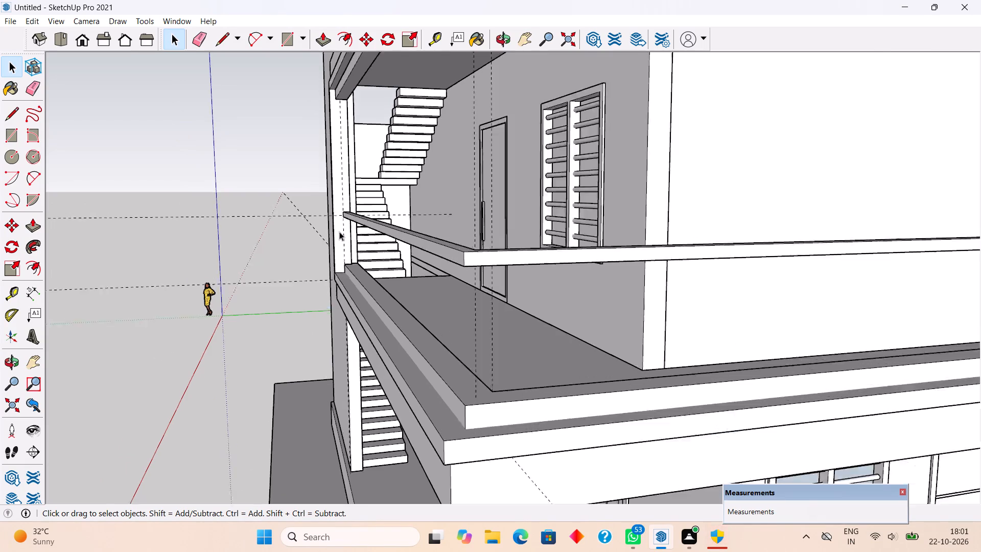
{"action": "scroll", "coordinate": [339, 232], "scroll_direction": "up", "scroll_amount": 19}
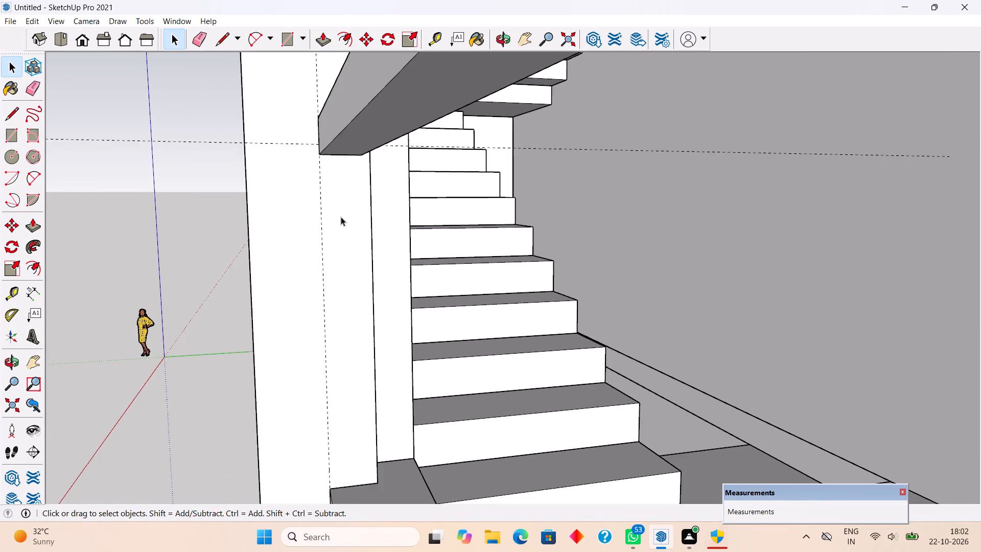
{"action": "scroll", "coordinate": [341, 217], "scroll_direction": "up", "scroll_amount": 3}
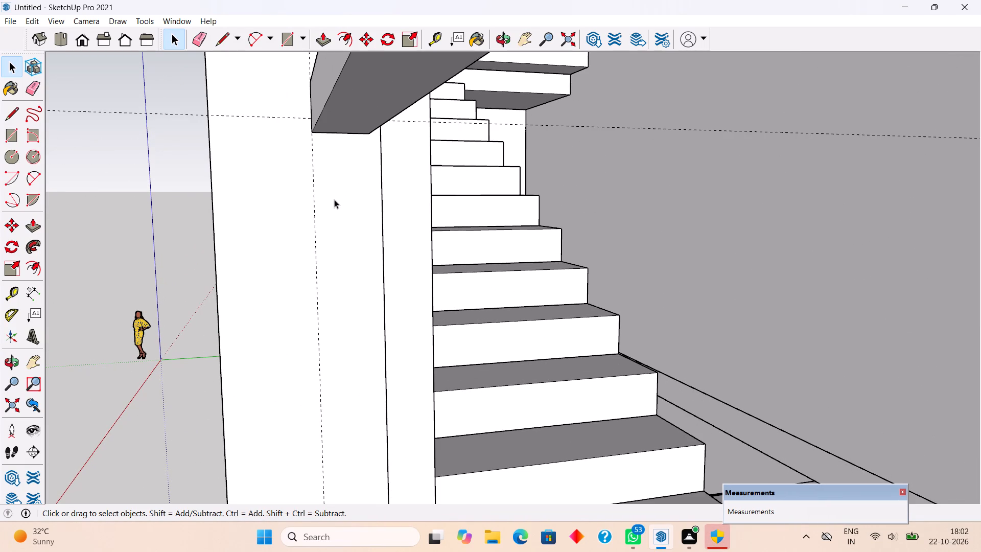
{"action": "key", "text": "t"}
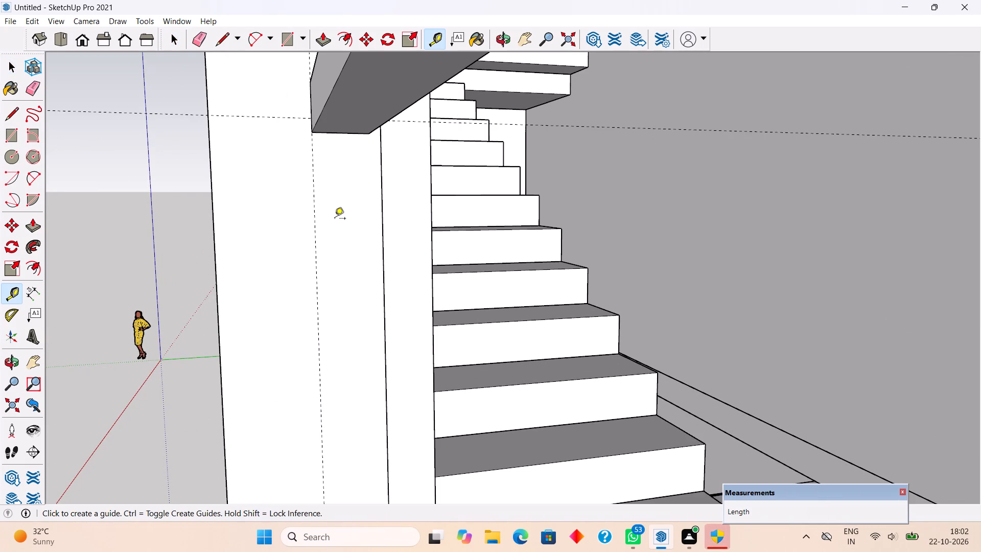
{"action": "key", "text": "r"}
{"action": "key", "text": "t"}
{"action": "left_click", "coordinate": [317, 241]}
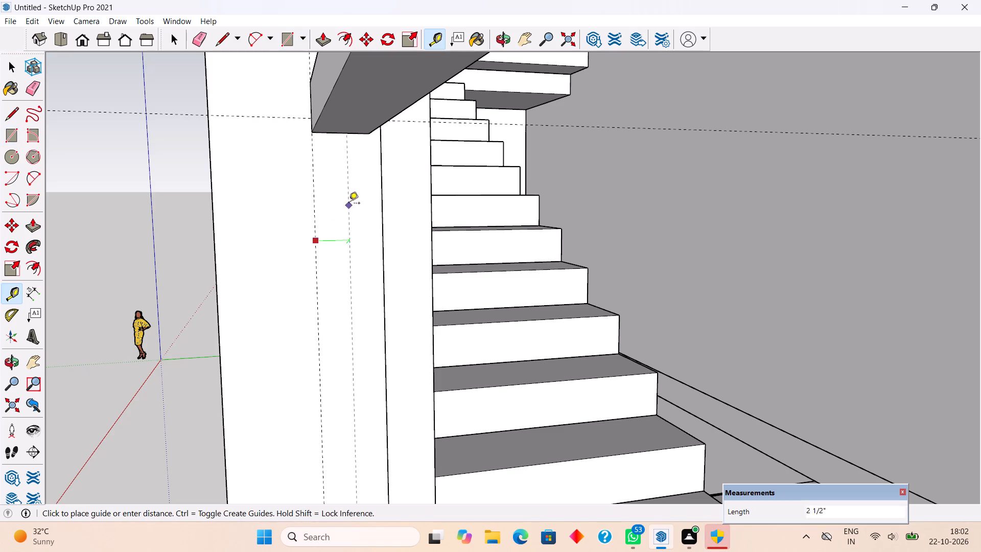
{"action": "left_click", "coordinate": [369, 136]}
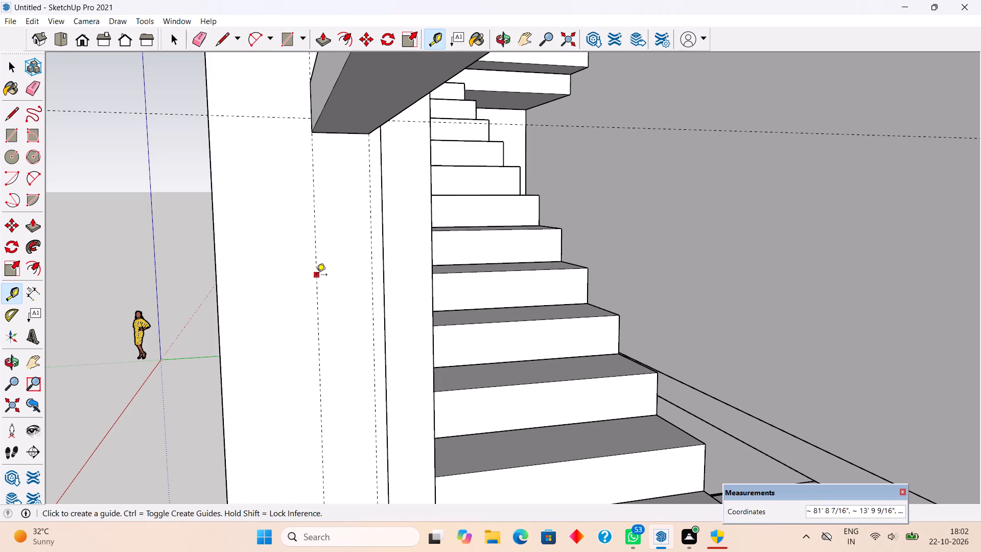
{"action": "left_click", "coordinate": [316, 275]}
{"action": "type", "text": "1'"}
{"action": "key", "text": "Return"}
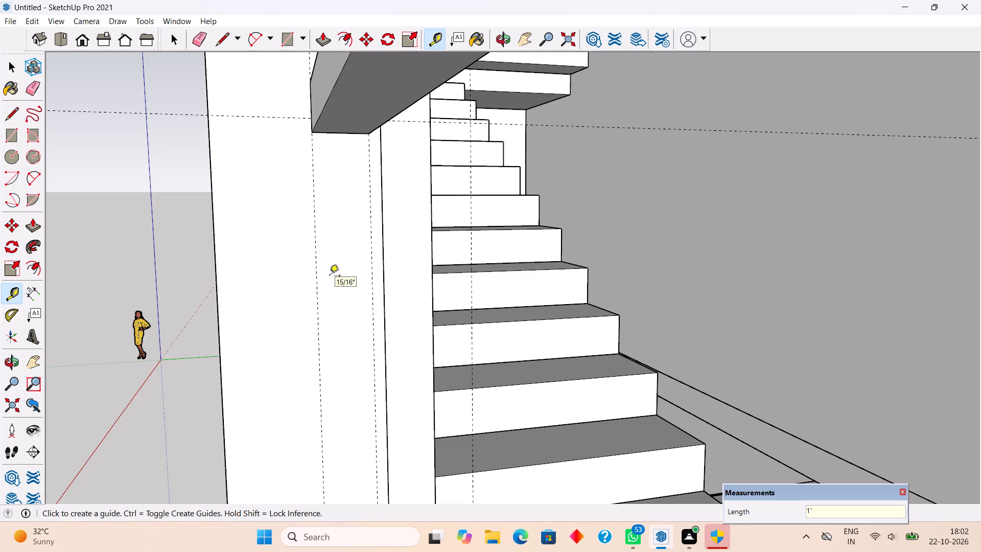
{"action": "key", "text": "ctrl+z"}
Place a vertical guide 1" inward from the outer guide on the frame post below the handrail.
{"action": "left_click", "coordinate": [319, 307]}
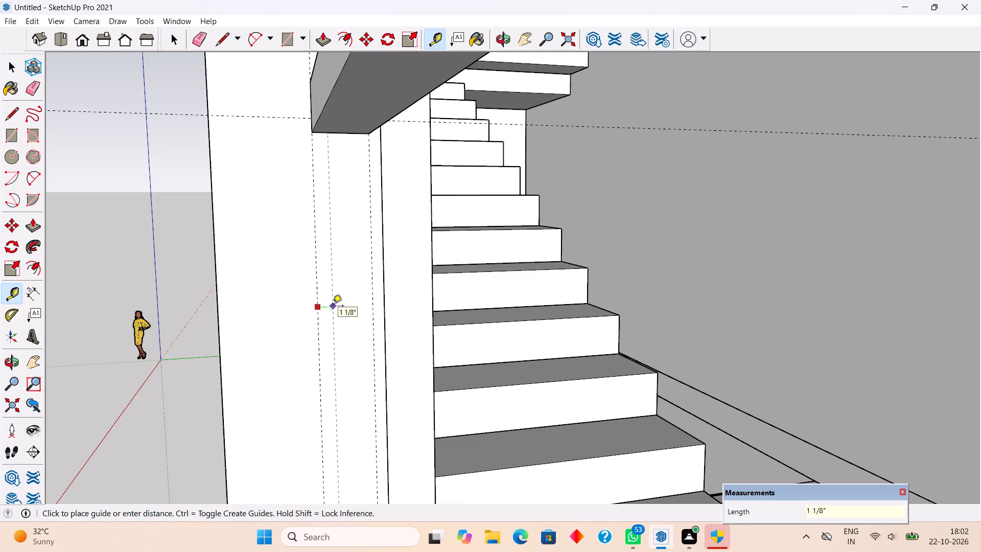
{"action": "type", "text": "1\""}
{"action": "key", "text": "Return"}
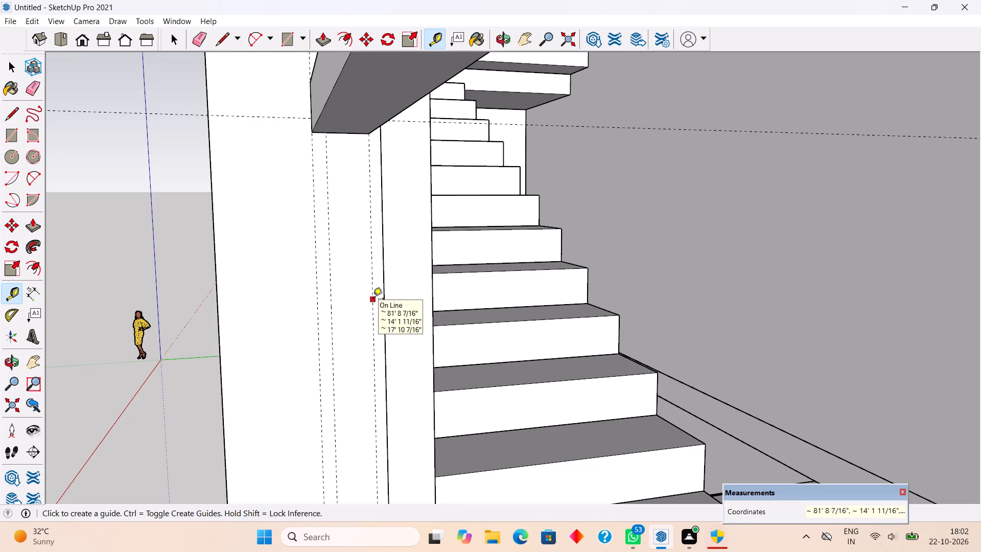
{"action": "left_click", "coordinate": [373, 300]}
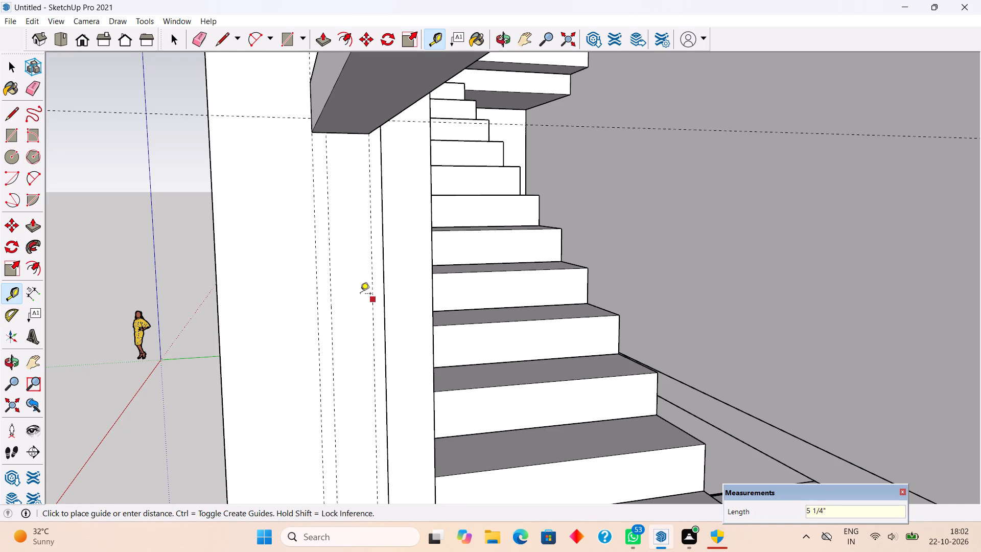
{"action": "key", "text": "space"}
Draw a small rectangle on the frame post below the handrail, spanning the 1" guide and the inner guide.
{"action": "key", "text": "r"}
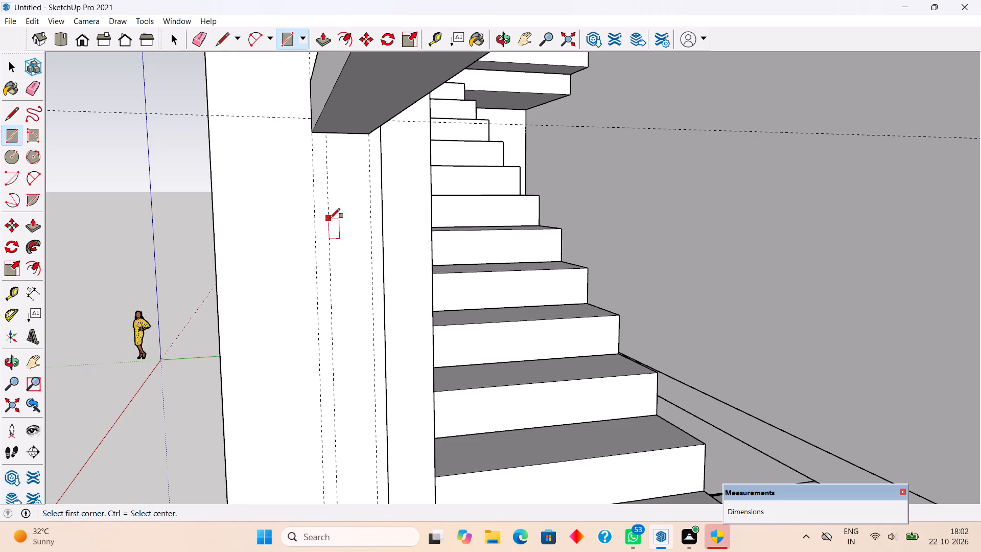
{"action": "left_click", "coordinate": [330, 218]}
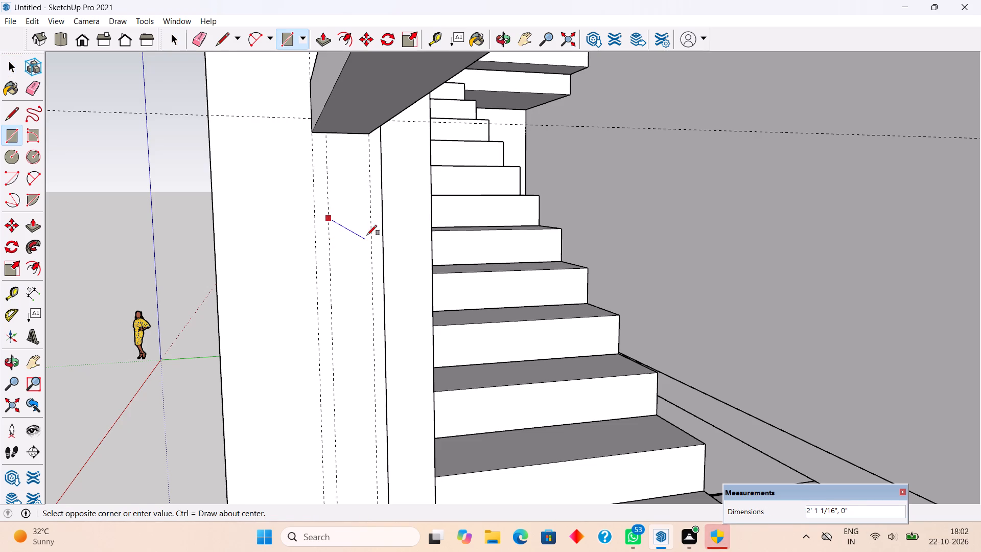
{"action": "left_click", "coordinate": [370, 241]}
Extrude the small rectangle about 30' 10" along the balcony to the handrail's corner as a lower rail.
{"action": "key", "text": "p"}
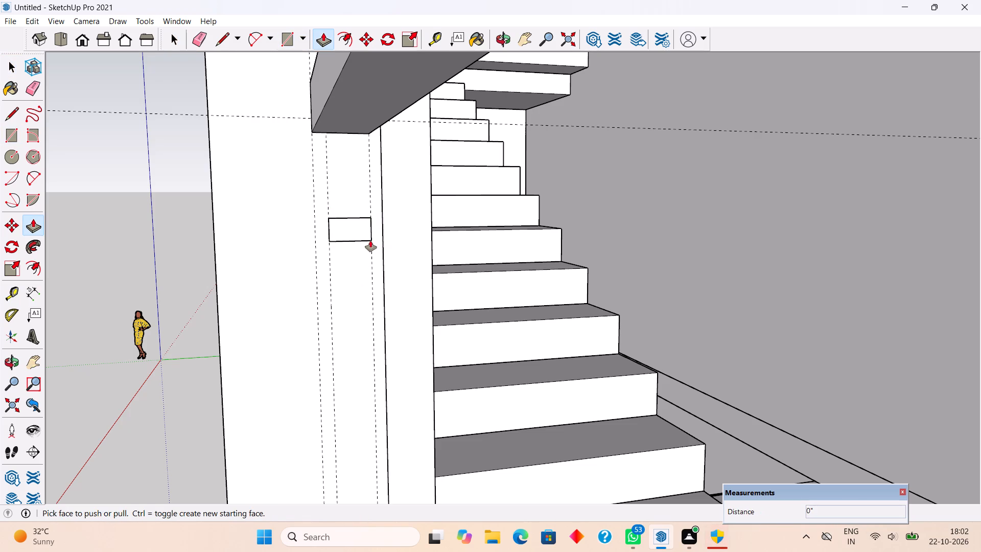
{"action": "left_click", "coordinate": [359, 232]}
{"action": "scroll", "coordinate": [385, 262], "scroll_direction": "down", "scroll_amount": 17}
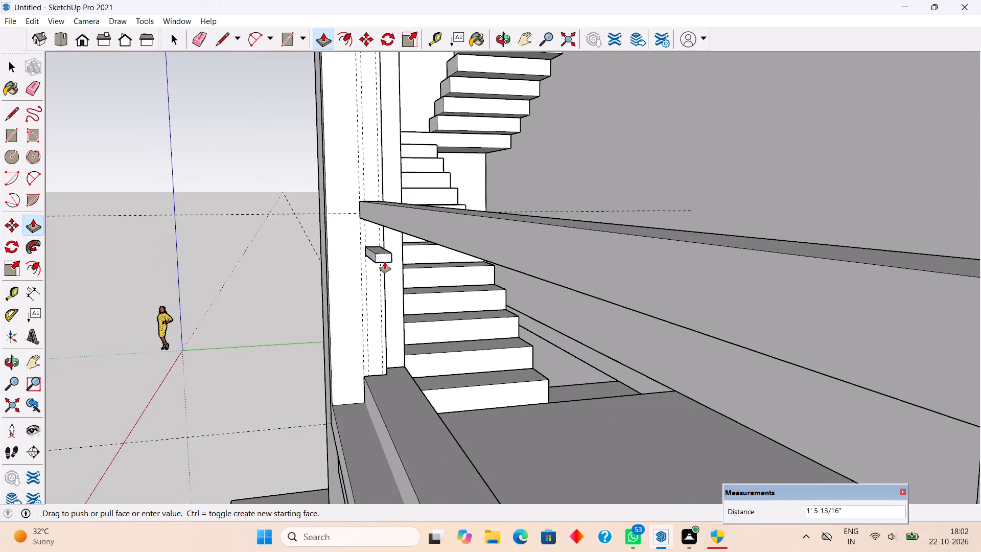
{"action": "scroll", "coordinate": [385, 262], "scroll_direction": "down", "scroll_amount": 14}
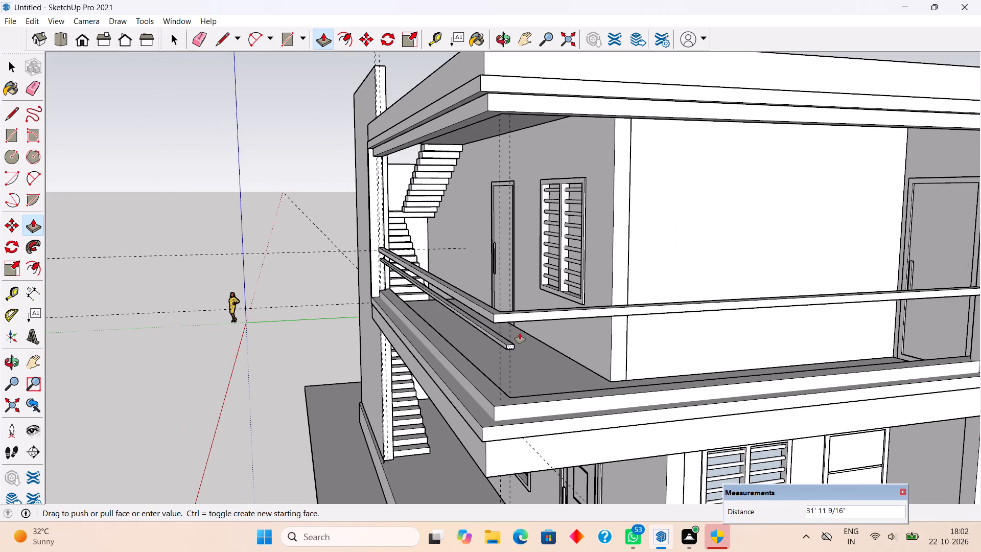
{"action": "left_click", "coordinate": [528, 320]}
Draw a line across the lower rail's inner side face along the guide near its free end.
{"action": "middle_click_drag", "start_coordinate": [533, 336], "coordinate": [331, 320]}
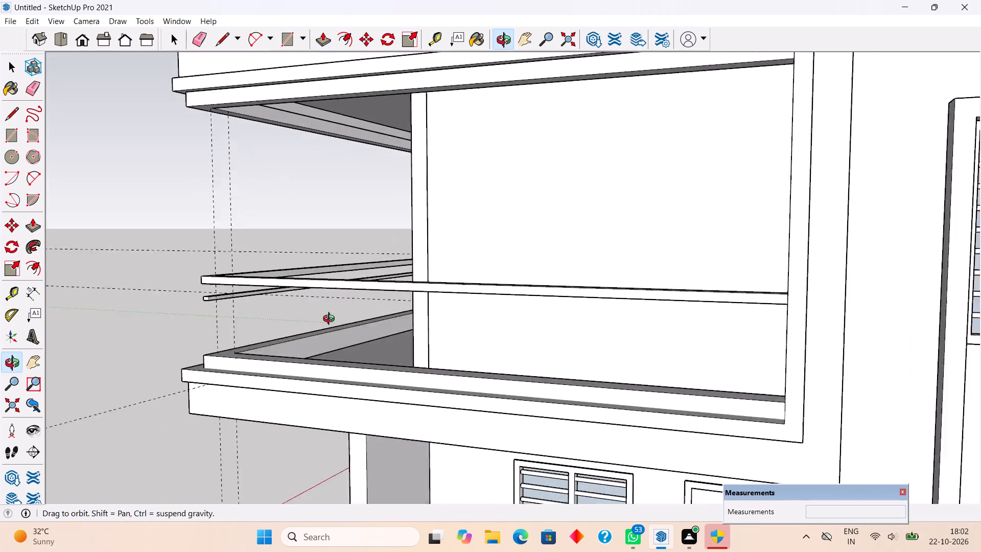
{"action": "middle_click_drag", "start_coordinate": [331, 320], "coordinate": [198, 315]}
{"action": "scroll", "coordinate": [157, 295], "scroll_direction": "up", "scroll_amount": 14}
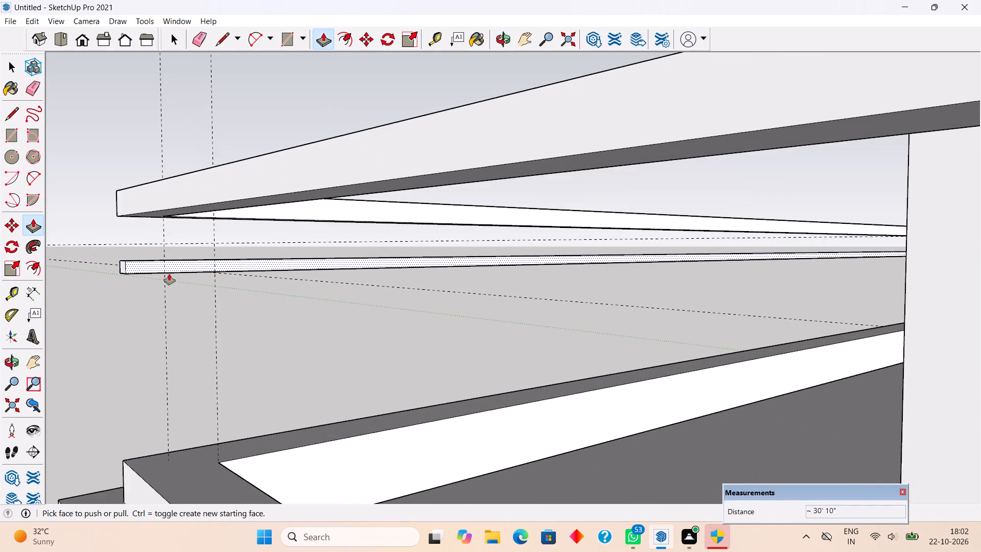
{"action": "key", "text": "l"}
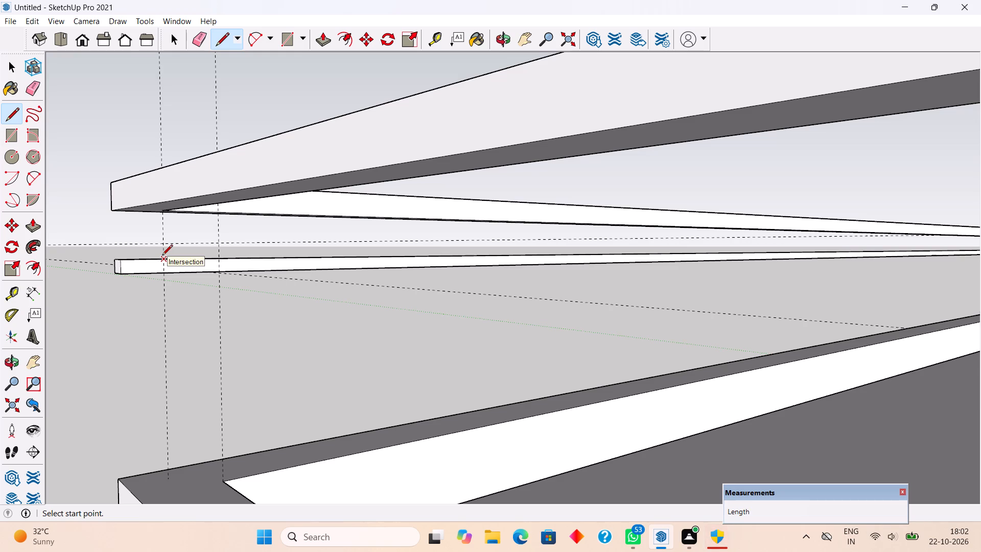
{"action": "left_click", "coordinate": [162, 256]}
{"action": "left_click", "coordinate": [166, 274]}
Extrude the end section of the lower rail's inner face 21' 8 7/8" to the frame on the balcony's other side.
{"action": "key", "text": "p"}
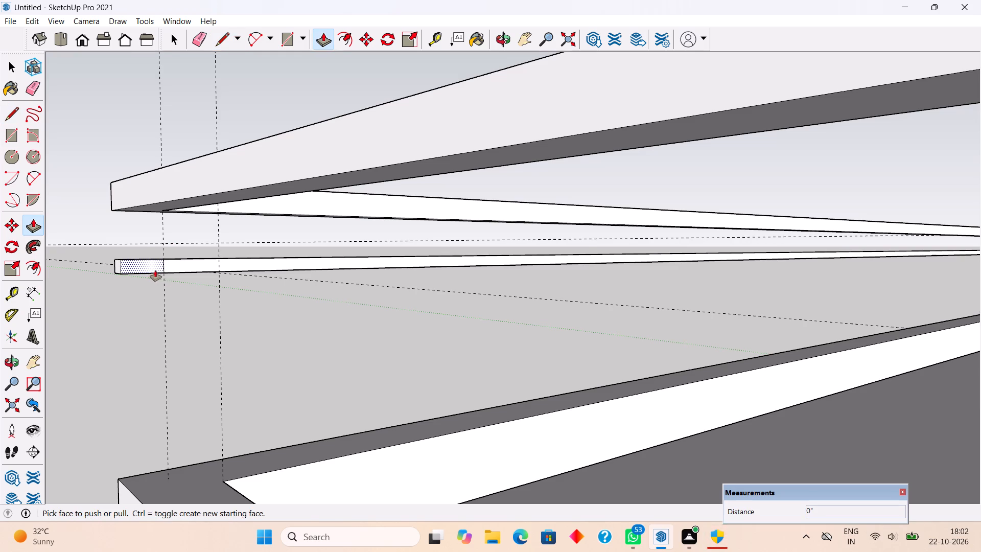
{"action": "left_click", "coordinate": [152, 270]}
{"action": "scroll", "coordinate": [367, 295], "scroll_direction": "down", "scroll_amount": 15}
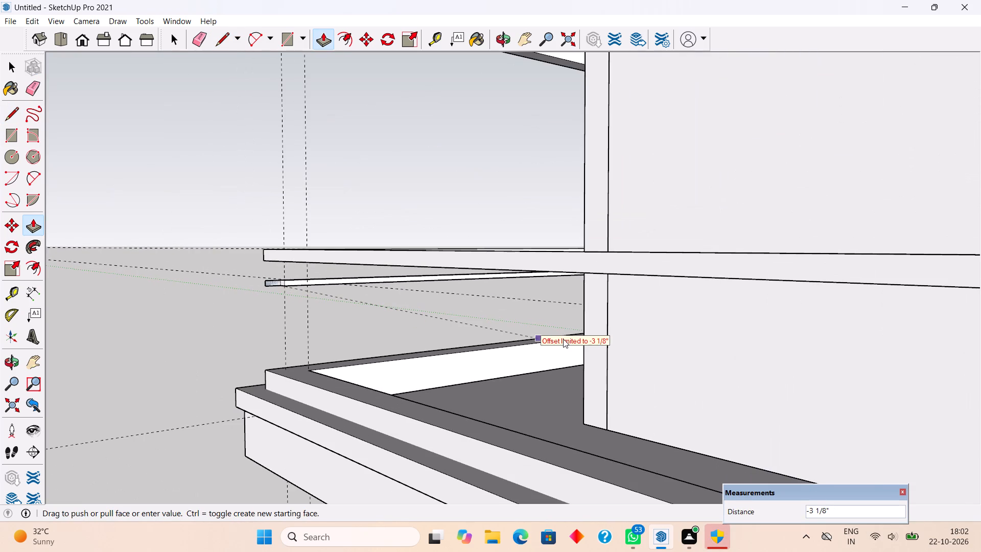
{"action": "scroll", "coordinate": [563, 339], "scroll_direction": "down", "scroll_amount": 11}
{"action": "scroll", "coordinate": [496, 300], "scroll_direction": "down", "scroll_amount": 12}
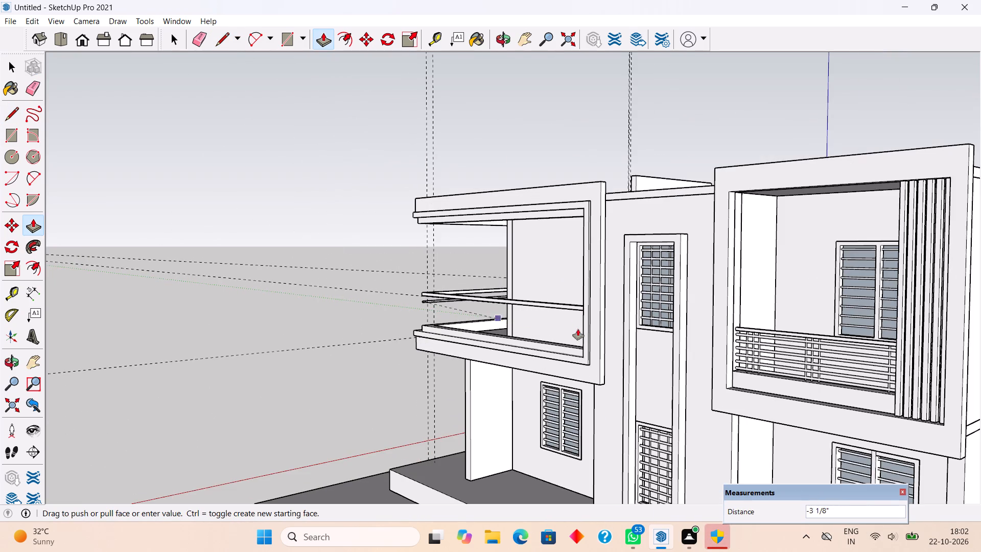
{"action": "scroll", "coordinate": [584, 329], "scroll_direction": "up", "scroll_amount": 10}
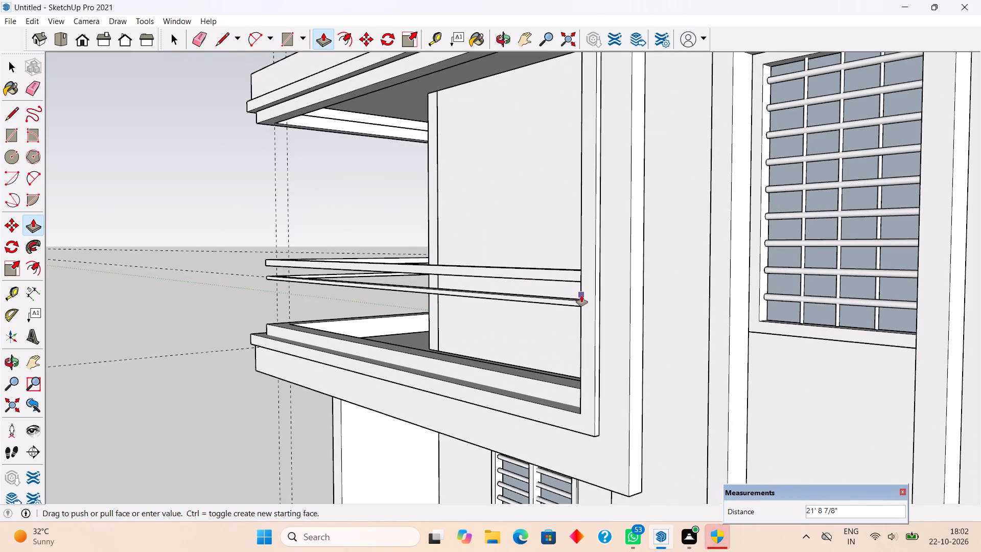
{"action": "left_click", "coordinate": [581, 295]}
Make the complete L-shaped lower rail a group.
{"action": "middle_click_drag", "start_coordinate": [549, 331], "coordinate": [971, 357]}
{"action": "middle_click_drag", "start_coordinate": [599, 356], "coordinate": [859, 352]}
{"action": "key", "text": "space"}
{"action": "scroll", "coordinate": [845, 284], "scroll_direction": "up", "scroll_amount": 2}
{"action": "triple_click", "coordinate": [856, 293]}
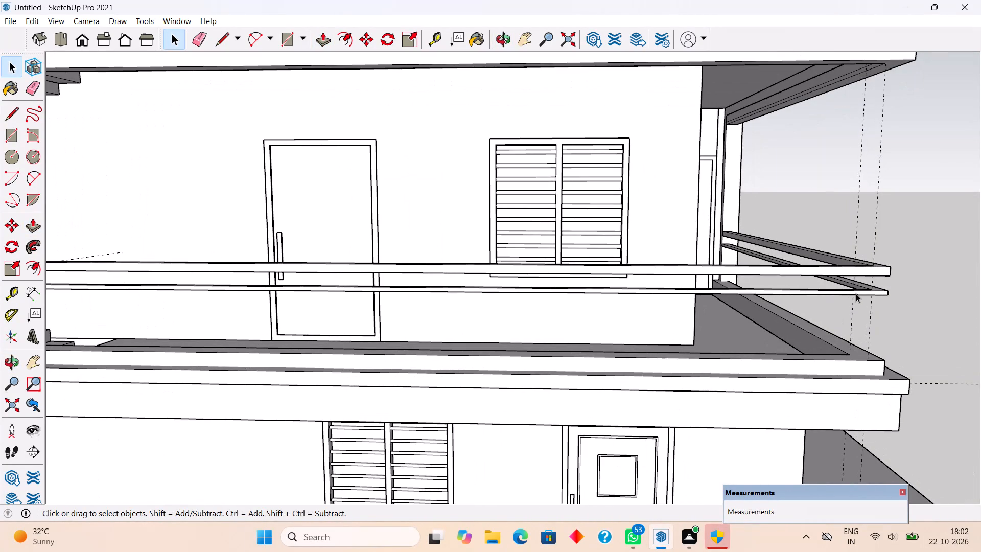
{"action": "right_click", "coordinate": [856, 293]}
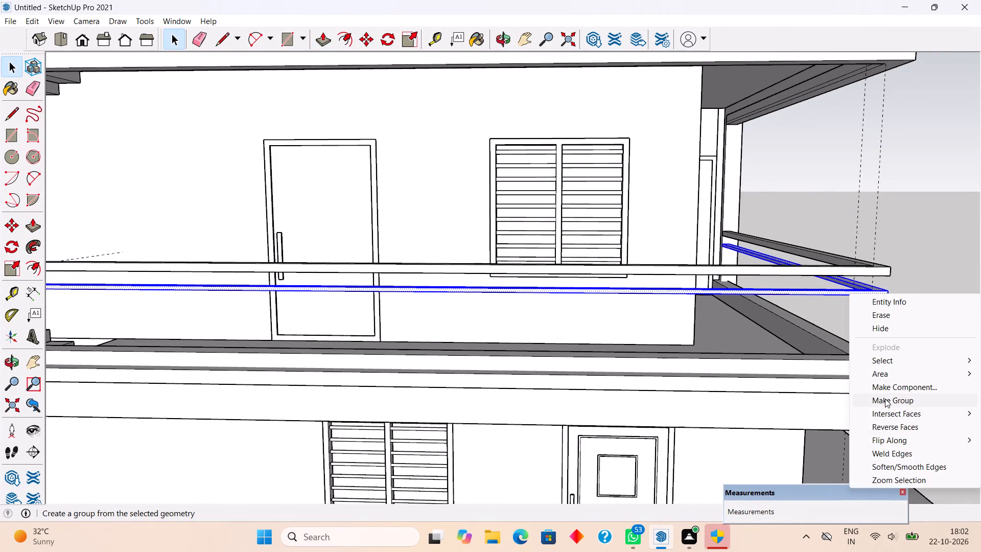
{"action": "left_click", "coordinate": [885, 399]}
Copy the lower rail group 6" downward and repeat the copy five times (x5) toward the parapet.
{"action": "scroll", "coordinate": [857, 319], "scroll_direction": "down", "scroll_amount": 4}
{"action": "scroll", "coordinate": [364, 311], "scroll_direction": "up", "scroll_amount": 9}
{"action": "middle_click_drag", "start_coordinate": [350, 300], "coordinate": [109, 268]}
{"action": "scroll", "coordinate": [289, 284], "scroll_direction": "up", "scroll_amount": 5}
{"action": "key", "text": "m"}
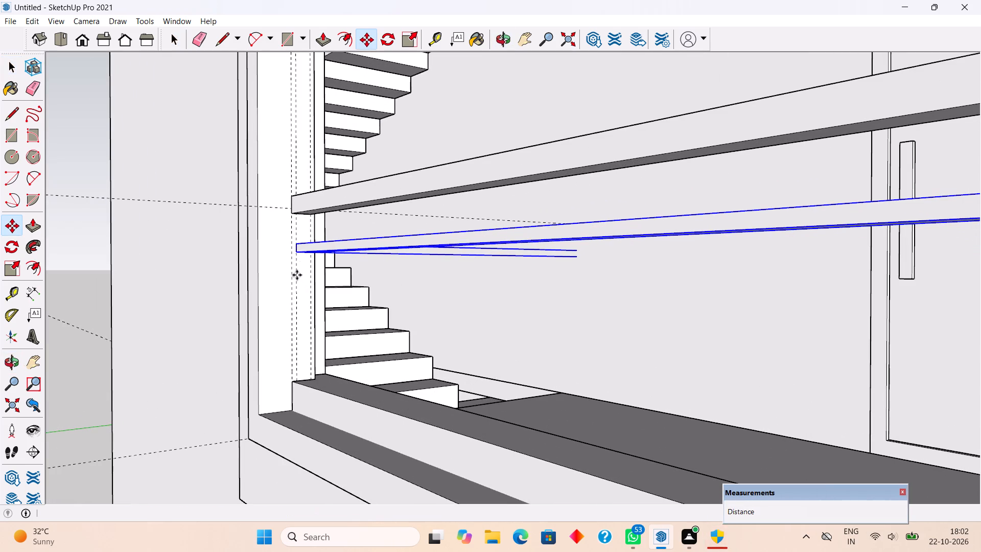
{"action": "left_click", "coordinate": [301, 257]}
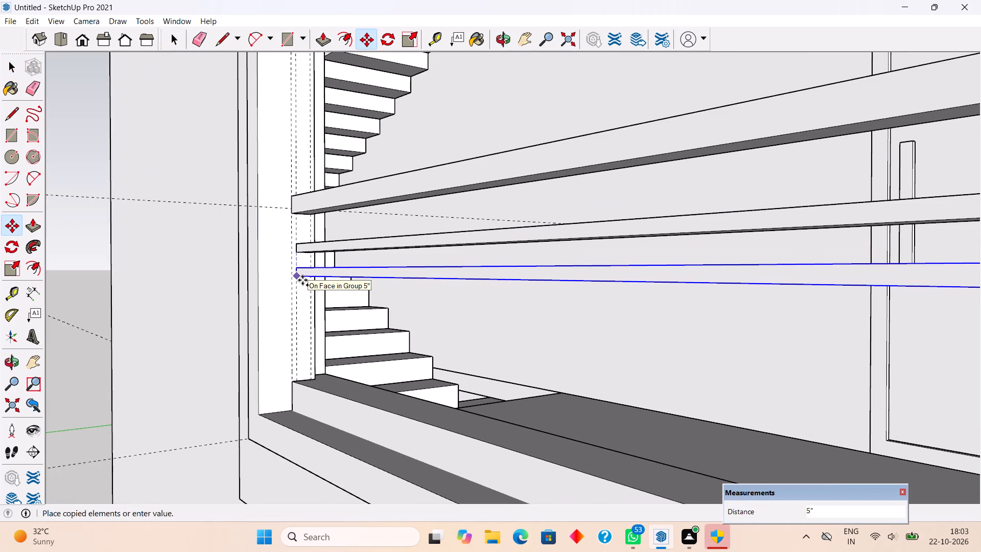
{"action": "type", "text": "6\""}
{"action": "key", "text": "Return"}
{"action": "key", "text": "x"}
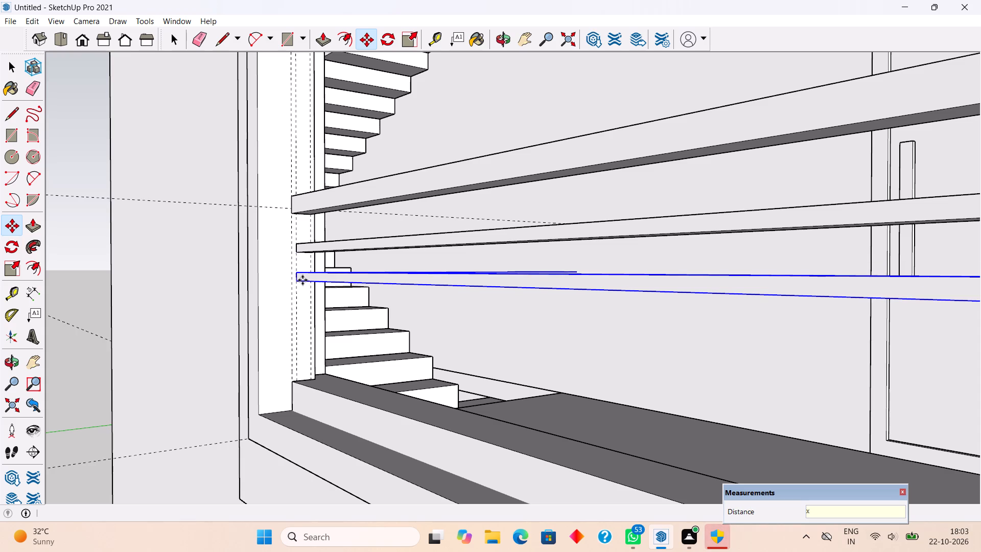
{"action": "key", "text": "5"}
{"action": "key", "text": "Return"}
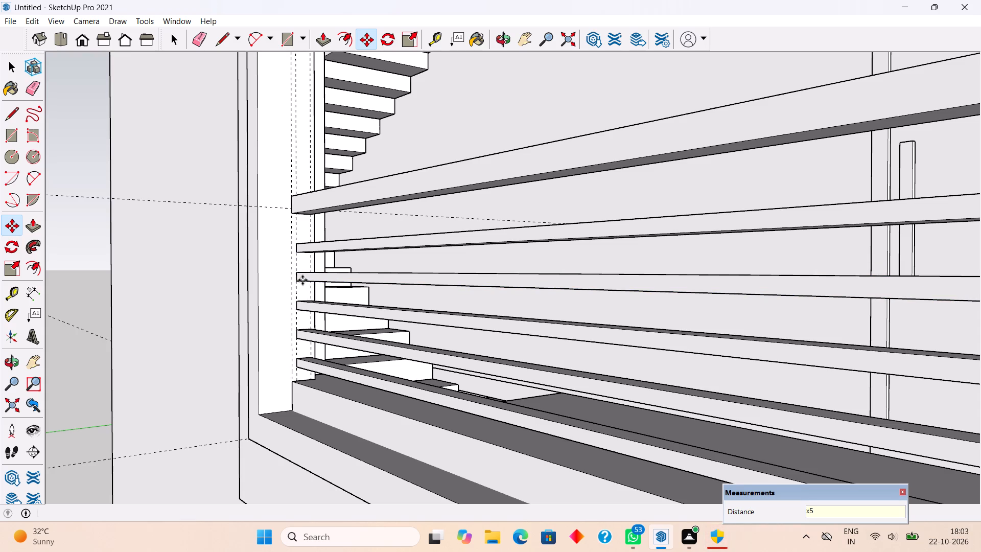
Delete the lowest rail copy, which is embedded in the parapet.
{"action": "scroll", "coordinate": [302, 280], "scroll_direction": "down", "scroll_amount": 13}
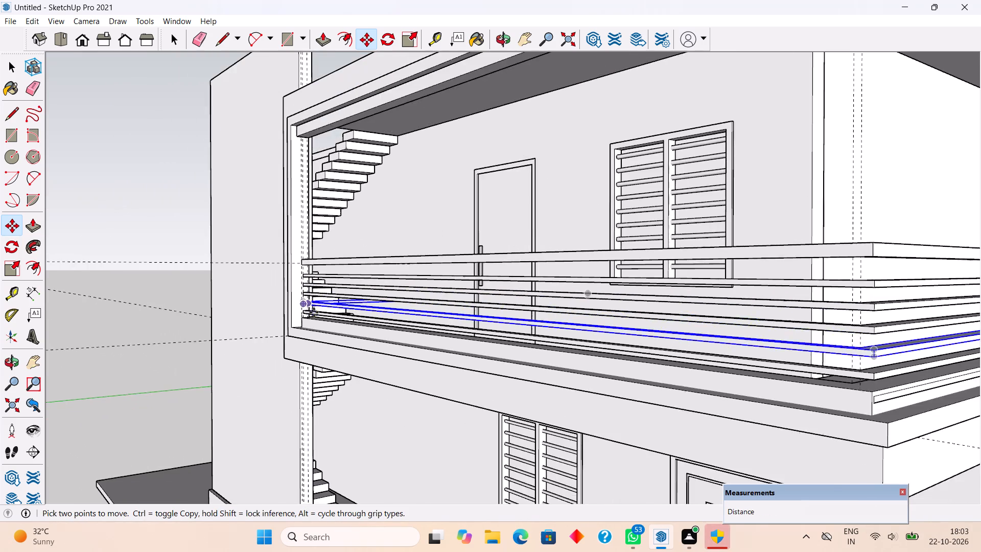
{"action": "scroll", "coordinate": [314, 312], "scroll_direction": "down", "scroll_amount": 2}
{"action": "key", "text": "space"}
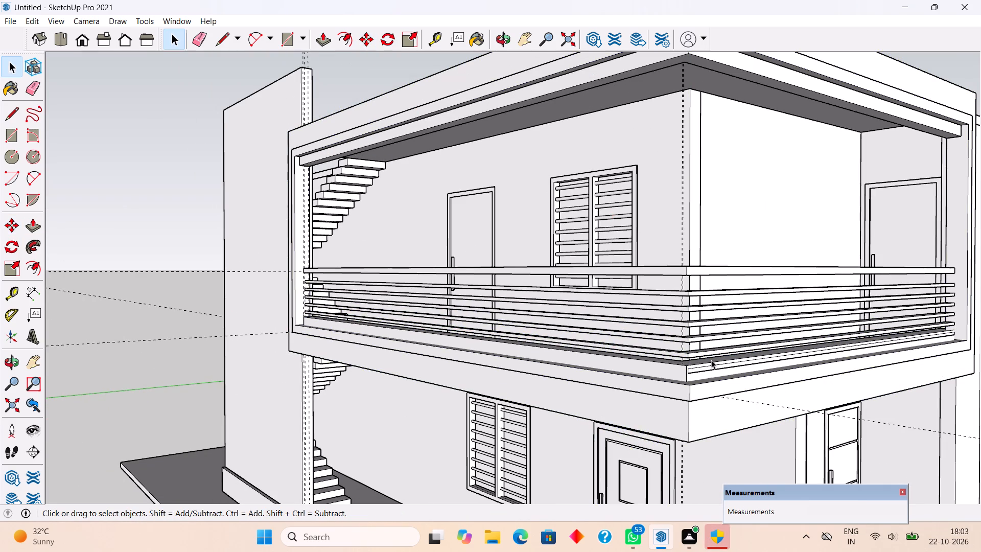
{"action": "scroll", "coordinate": [711, 360], "scroll_direction": "up", "scroll_amount": 10}
{"action": "left_click", "coordinate": [711, 374]}
{"action": "key", "text": "Delete"}
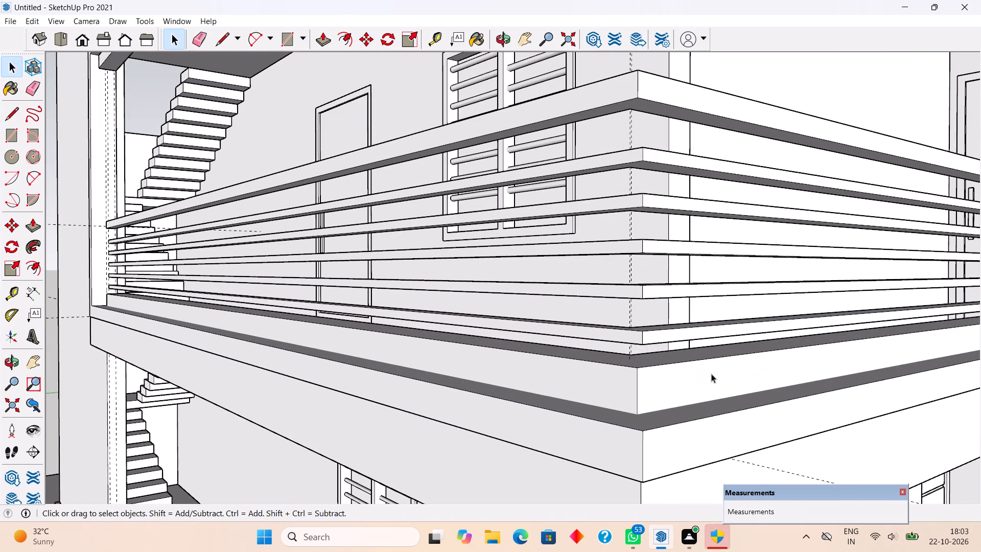
Examine the balcony railing on both sides, at its corner and where its rails meet the staircase-side wall.
{"action": "scroll", "coordinate": [711, 374], "scroll_direction": "down", "scroll_amount": 10}
{"action": "middle_click_drag", "start_coordinate": [599, 387], "coordinate": [730, 426]}
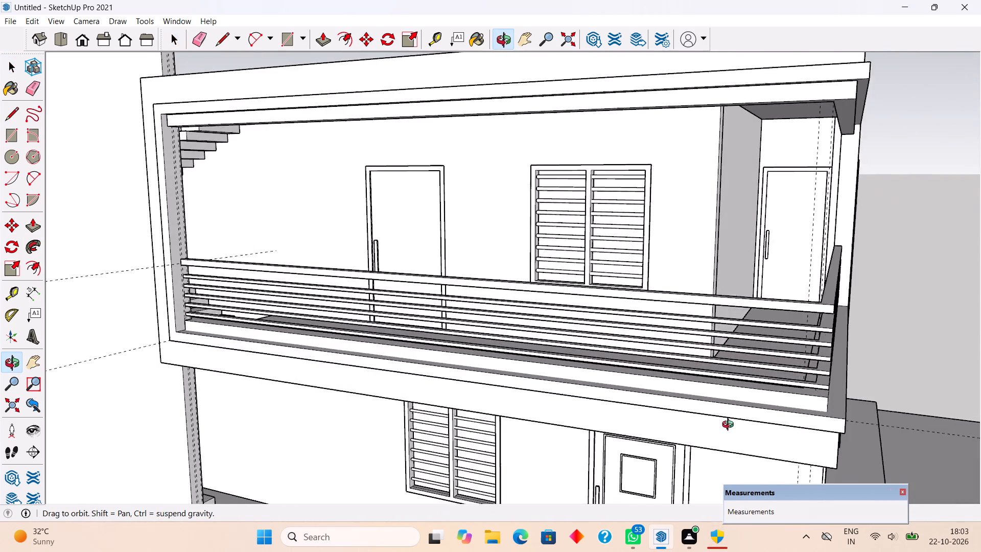
{"action": "middle_click_drag", "start_coordinate": [730, 426], "coordinate": [778, 385]}
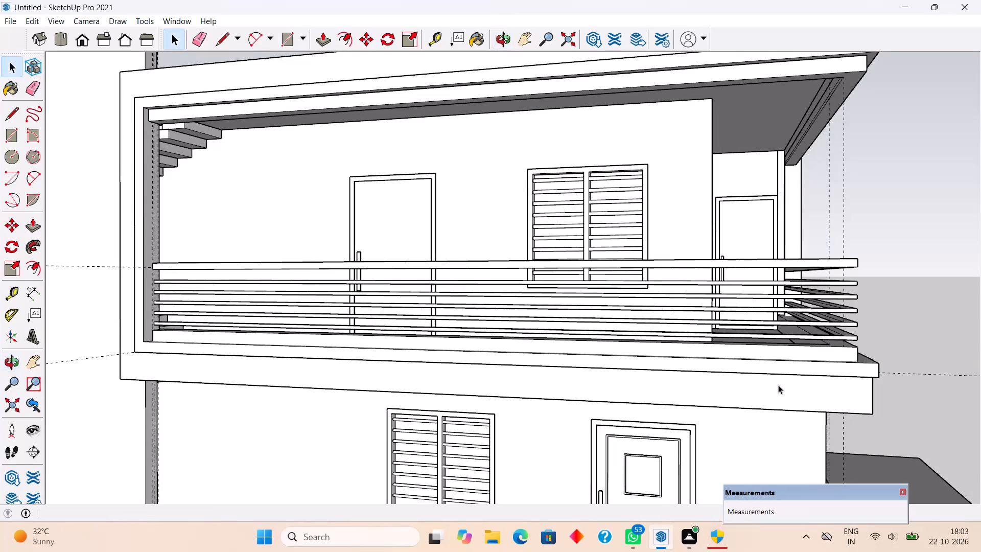
{"action": "scroll", "coordinate": [441, 281], "scroll_direction": "down", "scroll_amount": 10}
{"action": "middle_click_drag", "start_coordinate": [455, 259], "coordinate": [518, 319]}
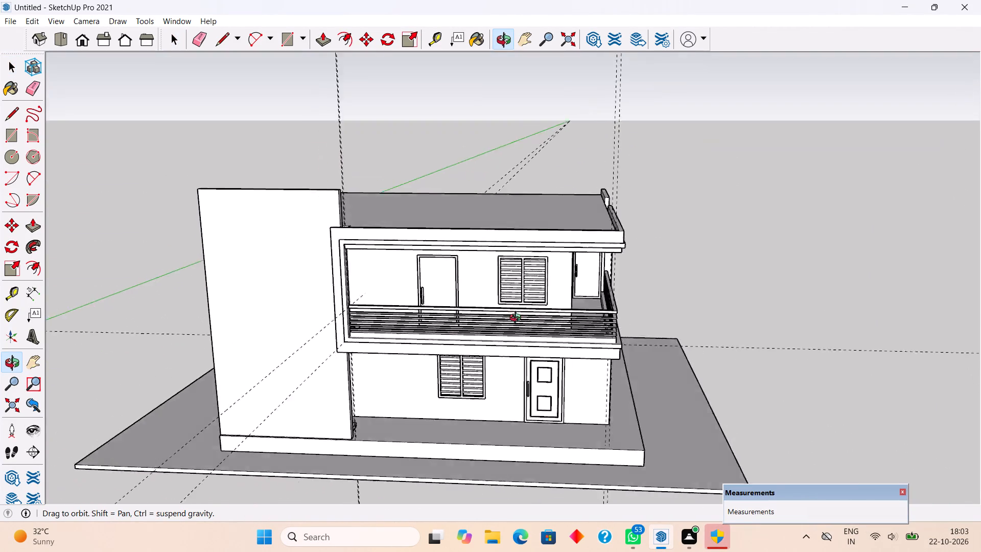
{"action": "middle_click_drag", "start_coordinate": [518, 319], "coordinate": [564, 272]}
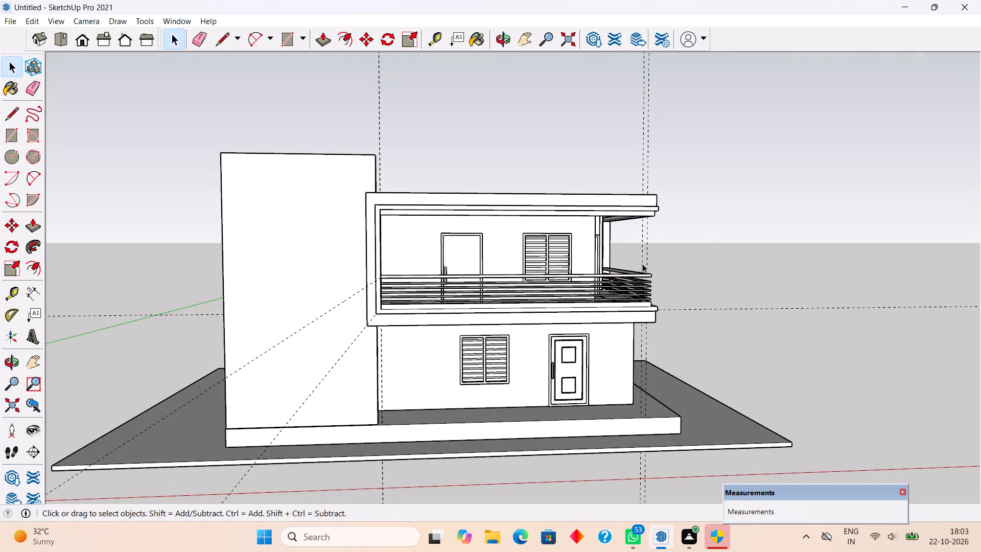
{"action": "left_click", "coordinate": [711, 243]}
{"action": "scroll", "coordinate": [684, 287], "scroll_direction": "up", "scroll_amount": 7}
{"action": "middle_click_drag", "start_coordinate": [583, 289], "coordinate": [439, 279]}
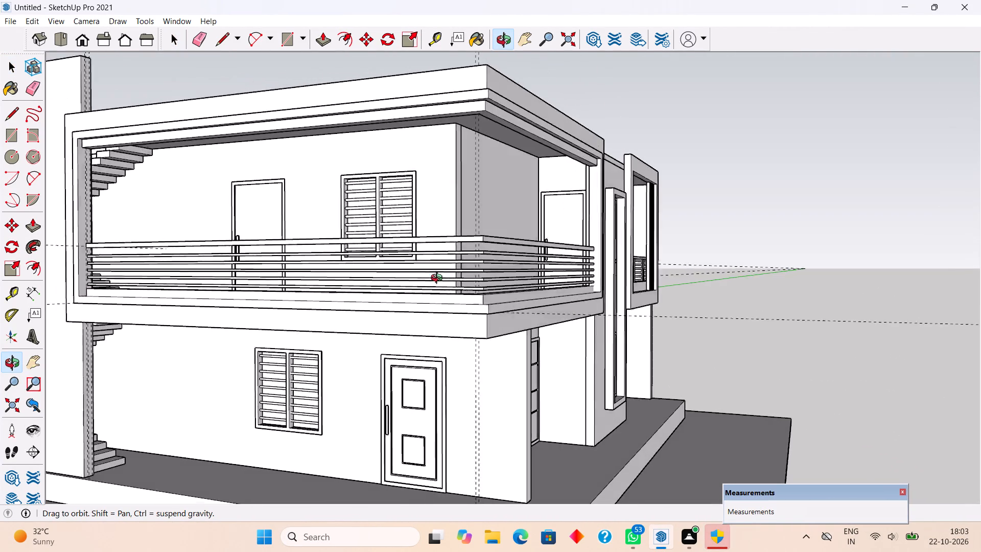
{"action": "middle_click_drag", "start_coordinate": [439, 279], "coordinate": [561, 290]}
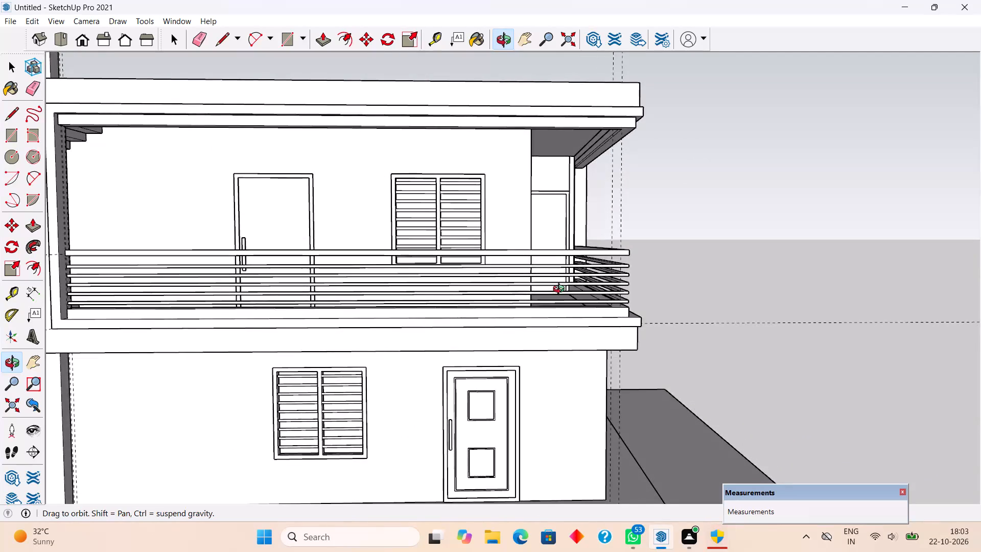
{"action": "middle_click_drag", "start_coordinate": [561, 290], "coordinate": [690, 323]}
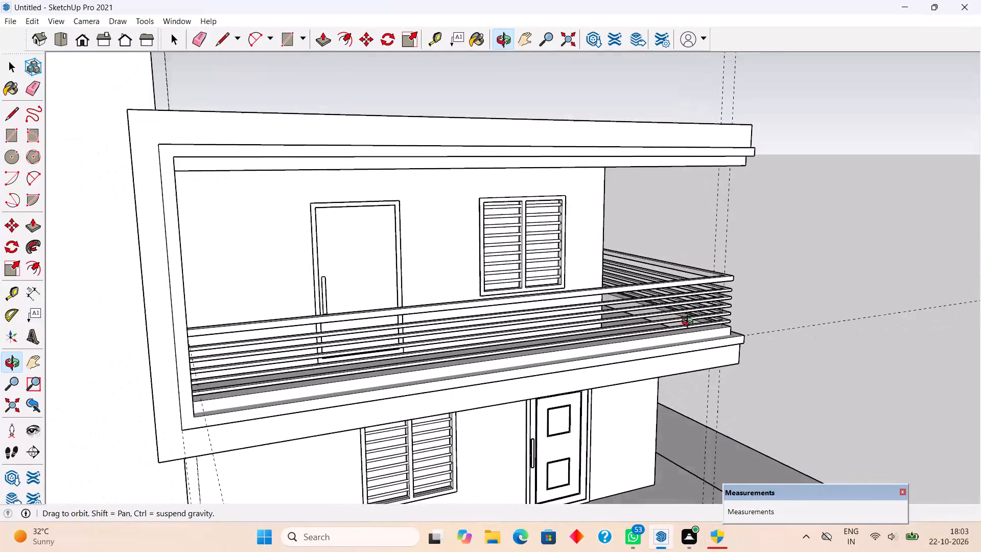
{"action": "middle_click_drag", "start_coordinate": [690, 323], "coordinate": [641, 242]}
{"action": "scroll", "coordinate": [640, 241], "scroll_direction": "down", "scroll_amount": 2}
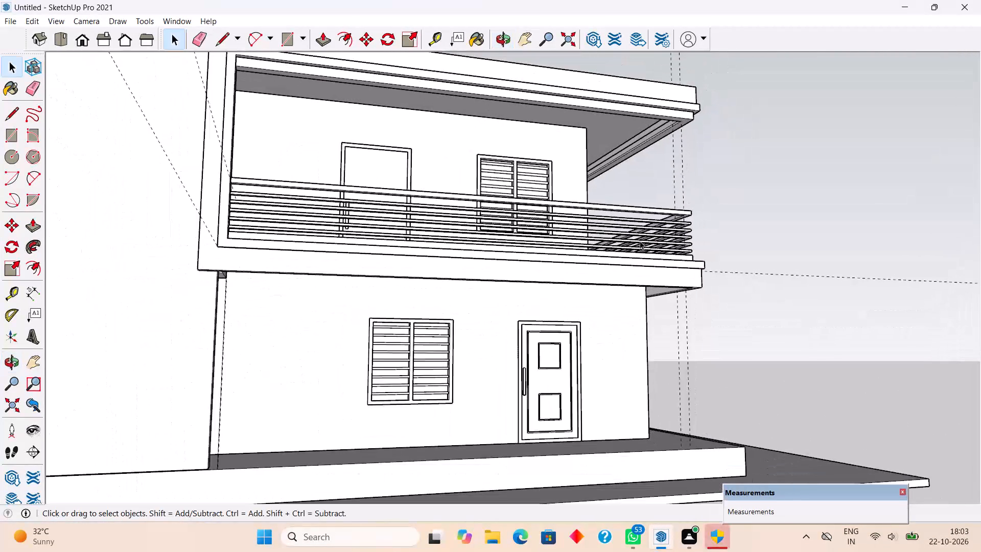
{"action": "scroll", "coordinate": [640, 241], "scroll_direction": "down", "scroll_amount": 7}
{"action": "middle_click_drag", "start_coordinate": [548, 212], "coordinate": [425, 275]}
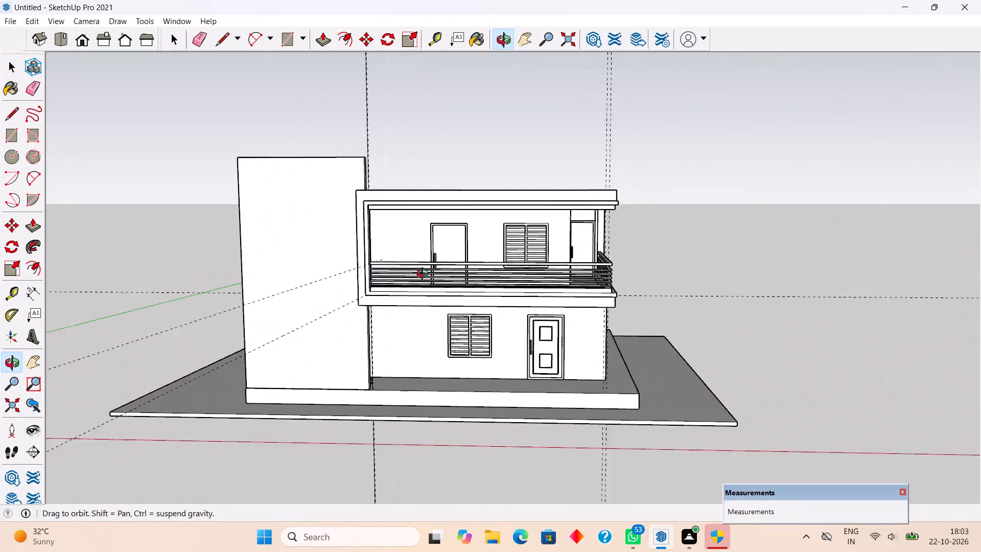
{"action": "middle_click_drag", "start_coordinate": [425, 275], "coordinate": [186, 302]}
{"action": "scroll", "coordinate": [191, 299], "scroll_direction": "up", "scroll_amount": 3}
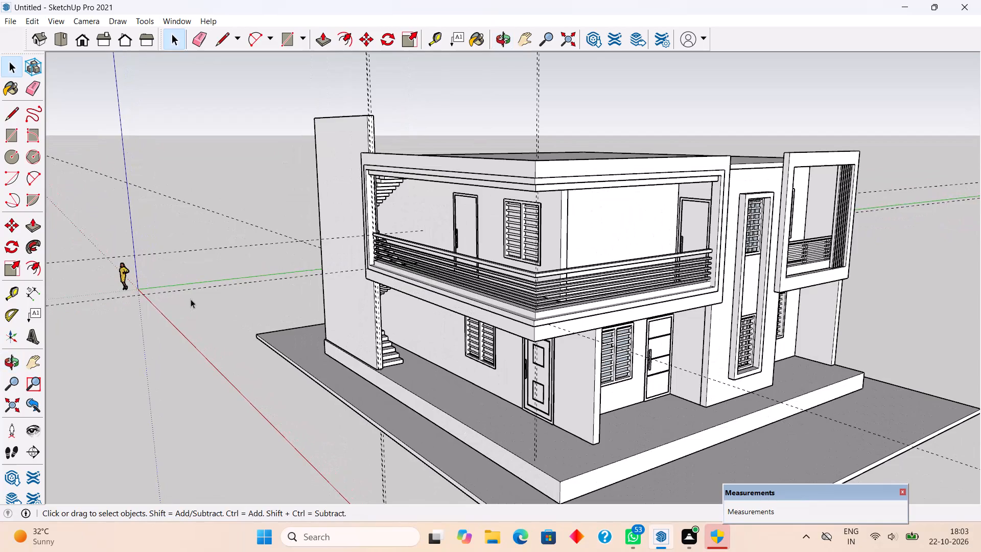
{"action": "scroll", "coordinate": [283, 319], "scroll_direction": "up", "scroll_amount": 4}
{"action": "scroll", "coordinate": [449, 201], "scroll_direction": "up", "scroll_amount": 6}
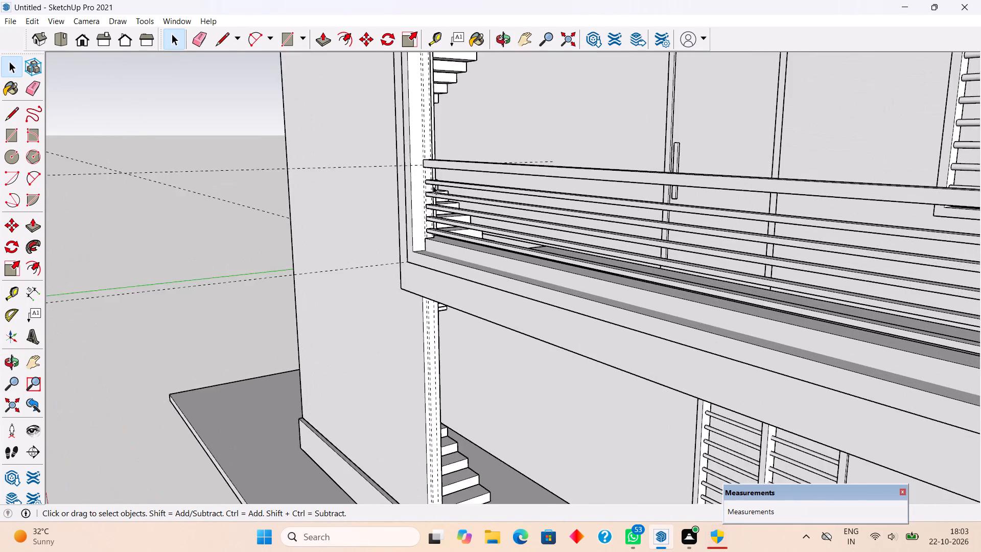
{"action": "scroll", "coordinate": [433, 186], "scroll_direction": "up", "scroll_amount": 9}
{"action": "middle_click_drag", "start_coordinate": [414, 302], "coordinate": [293, 313]}
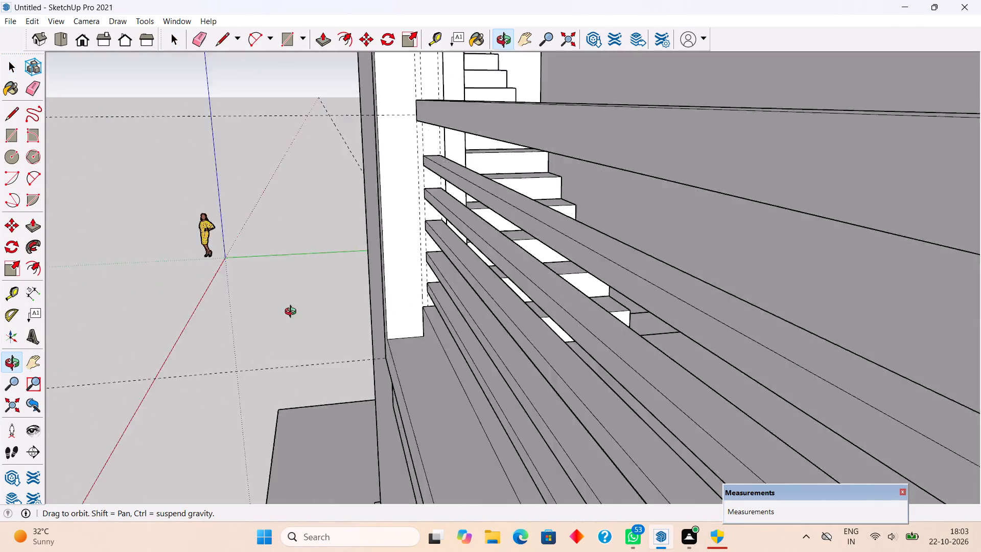
{"action": "middle_click_drag", "start_coordinate": [293, 313], "coordinate": [319, 291]}
{"action": "scroll", "coordinate": [319, 291], "scroll_direction": "down", "scroll_amount": 7}
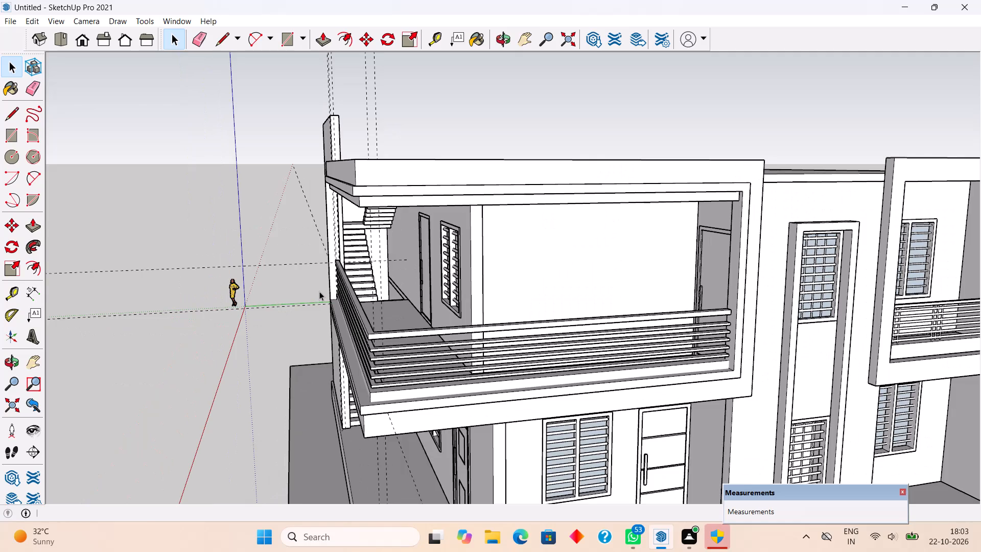
{"action": "scroll", "coordinate": [321, 290], "scroll_direction": "down", "scroll_amount": 4}
{"action": "middle_click_drag", "start_coordinate": [377, 283], "coordinate": [743, 219]}
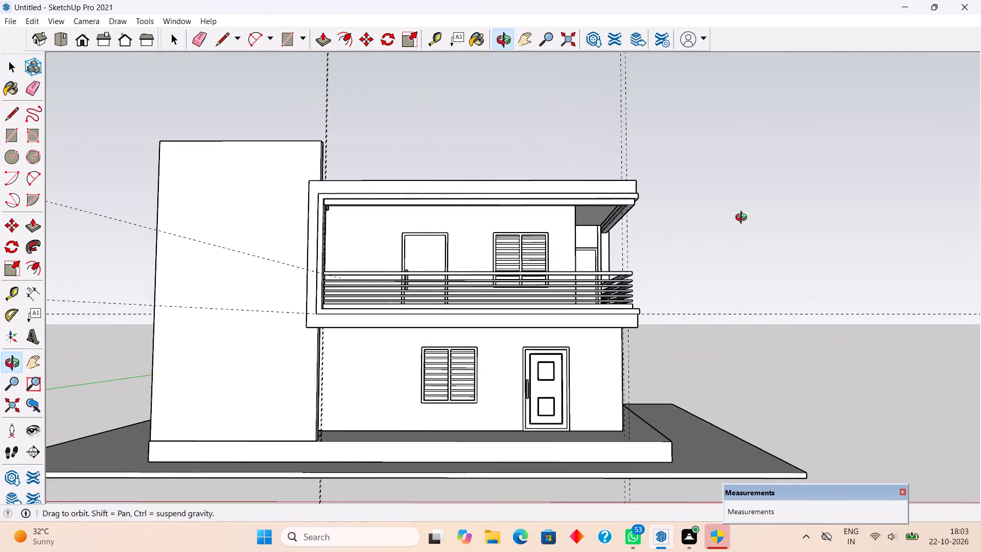
{"action": "middle_click_drag", "start_coordinate": [743, 219], "coordinate": [782, 266]}
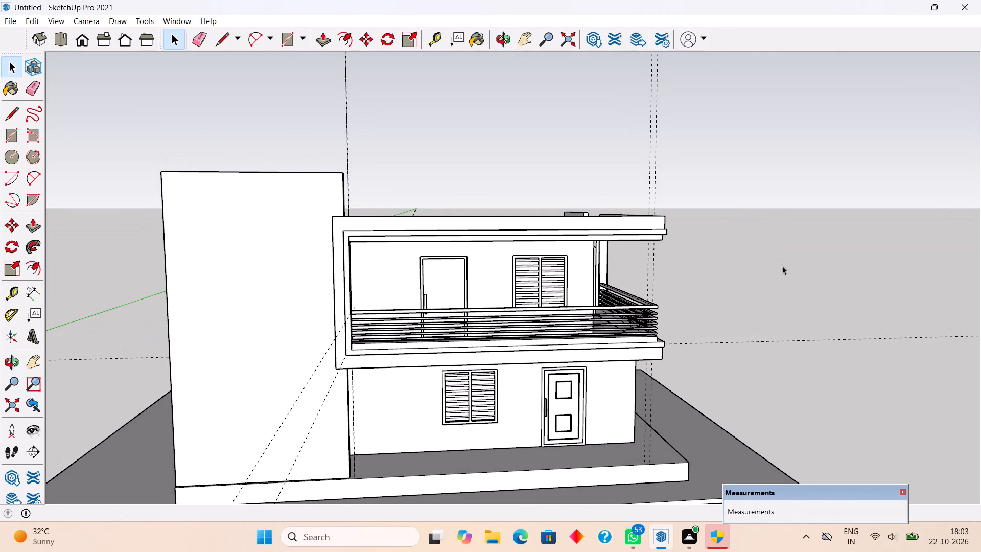
Place two parallel guide lines along the parapet top near its staircase end, each offset inward from the outer edge.
{"action": "scroll", "coordinate": [782, 266], "scroll_direction": "up", "scroll_amount": 1}
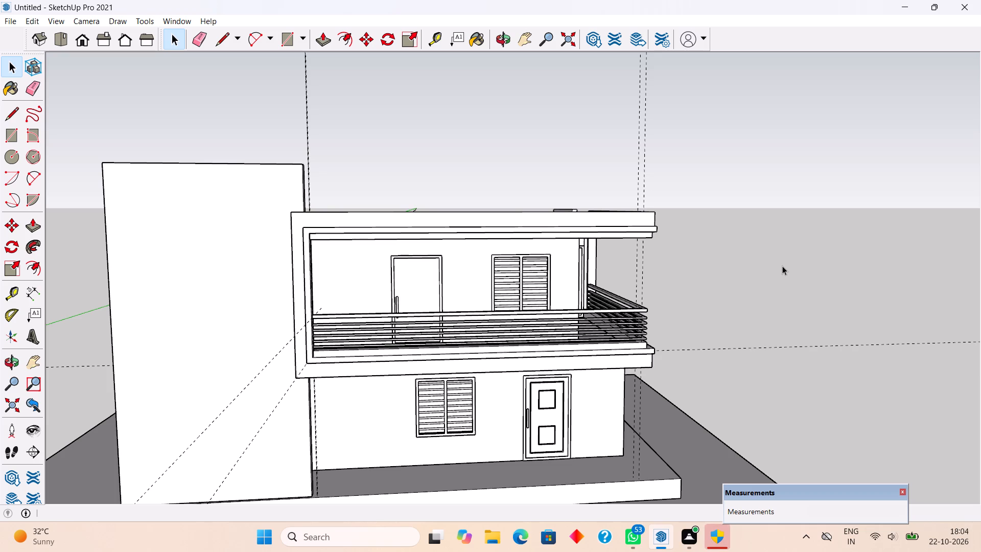
{"action": "middle_click_drag", "start_coordinate": [590, 318], "coordinate": [547, 423]}
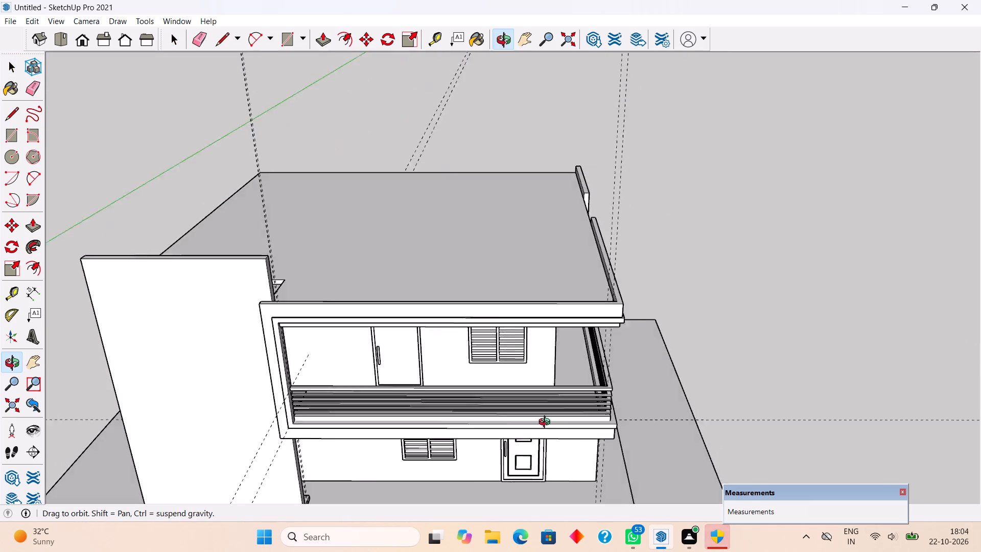
{"action": "middle_click_drag", "start_coordinate": [547, 423], "coordinate": [546, 428]}
{"action": "scroll", "coordinate": [356, 434], "scroll_direction": "up", "scroll_amount": 7}
{"action": "middle_click_drag", "start_coordinate": [422, 195], "coordinate": [406, 260]}
{"action": "scroll", "coordinate": [303, 437], "scroll_direction": "up", "scroll_amount": 3}
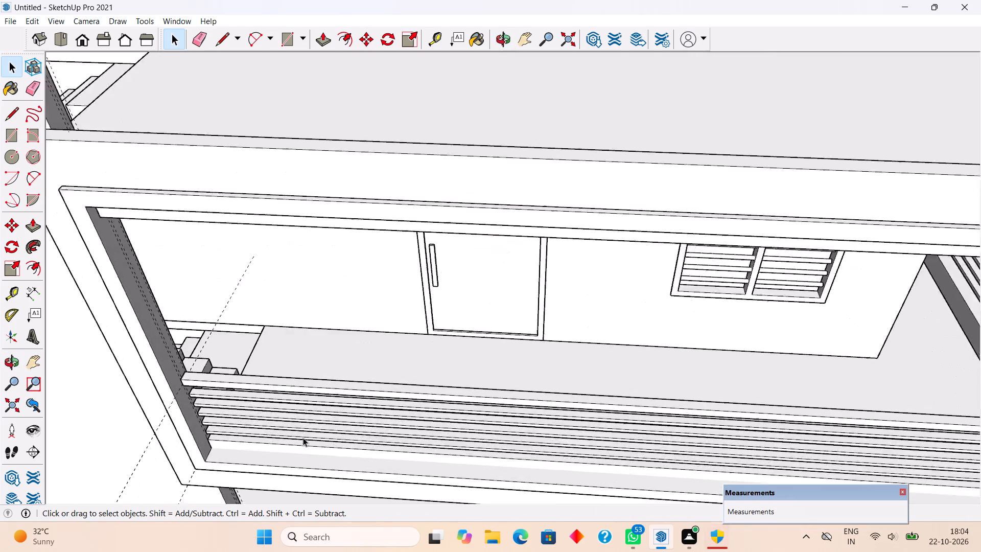
{"action": "scroll", "coordinate": [303, 438], "scroll_direction": "up", "scroll_amount": 19}
{"action": "middle_click_drag", "start_coordinate": [154, 377], "coordinate": [154, 332]}
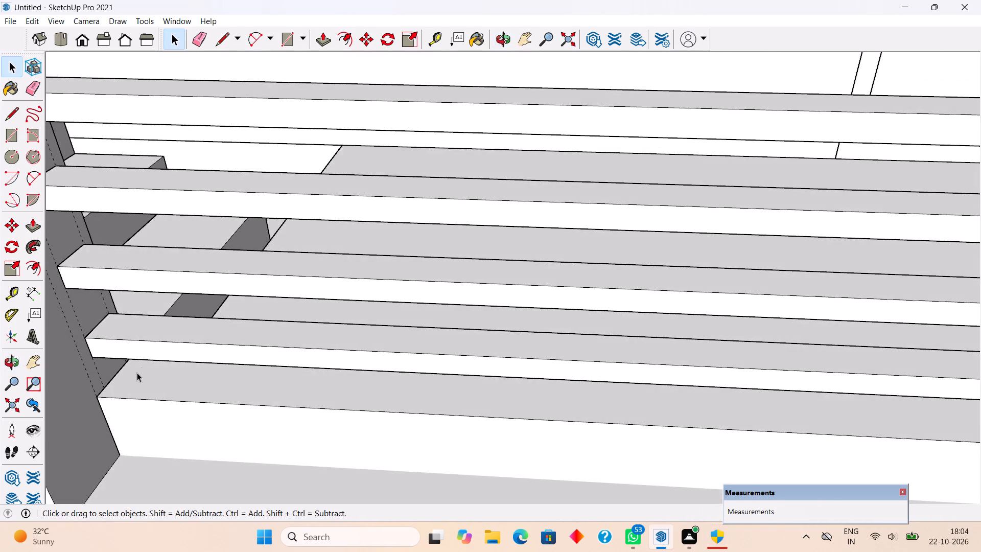
{"action": "scroll", "coordinate": [135, 374], "scroll_direction": "up", "scroll_amount": 5}
{"action": "middle_click_drag", "start_coordinate": [148, 362], "coordinate": [149, 310]}
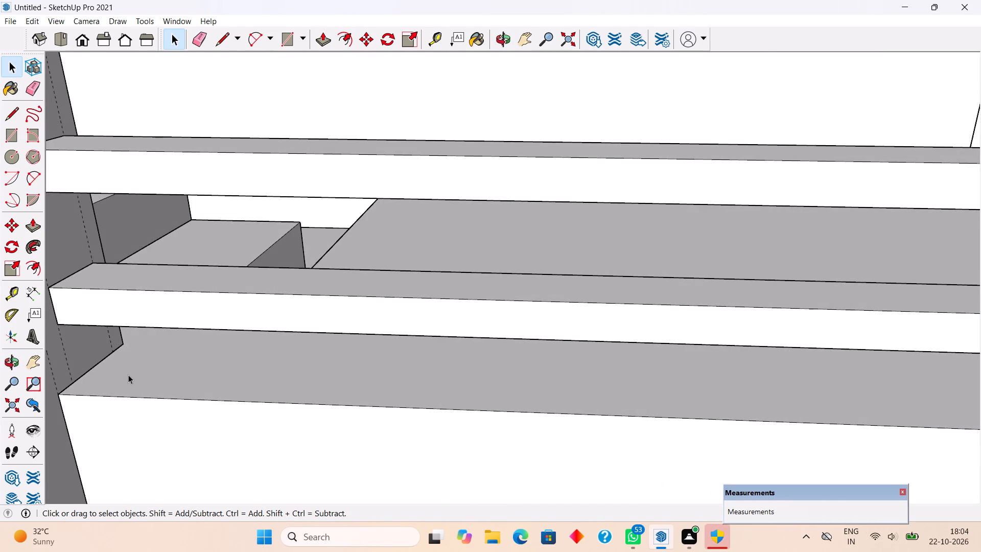
{"action": "key", "text": "t"}
{"action": "left_click", "coordinate": [73, 399]}
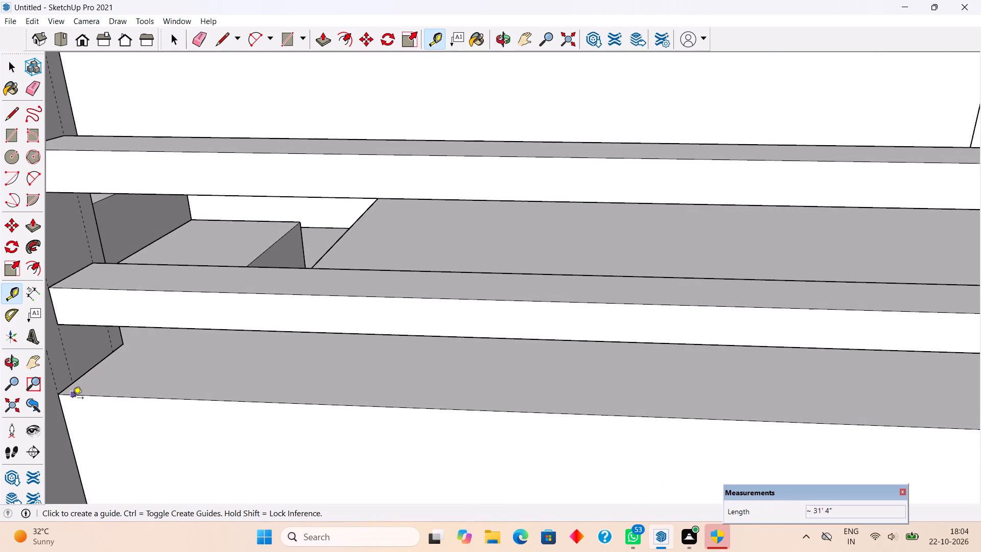
{"action": "left_click", "coordinate": [74, 381]}
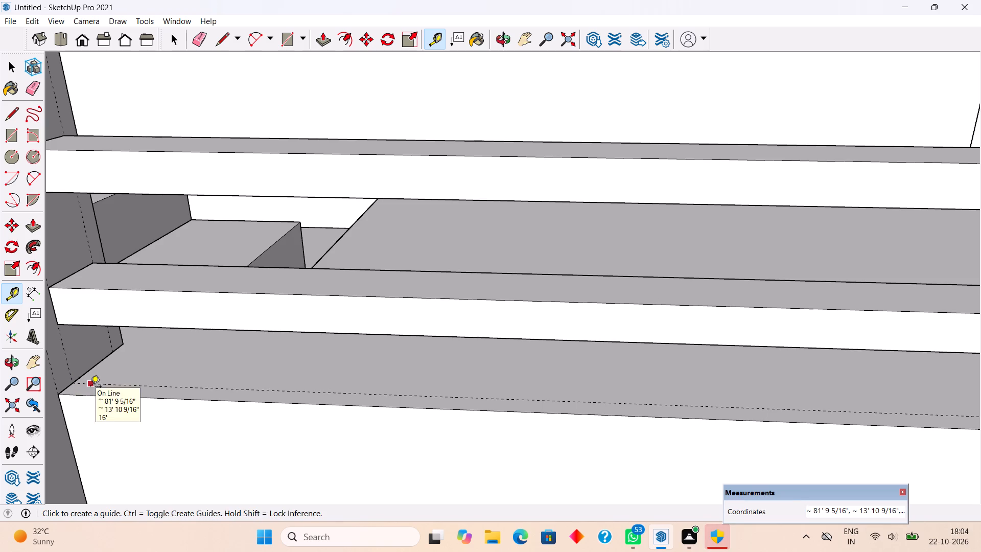
{"action": "left_click", "coordinate": [90, 387]}
{"action": "left_click", "coordinate": [95, 363]}
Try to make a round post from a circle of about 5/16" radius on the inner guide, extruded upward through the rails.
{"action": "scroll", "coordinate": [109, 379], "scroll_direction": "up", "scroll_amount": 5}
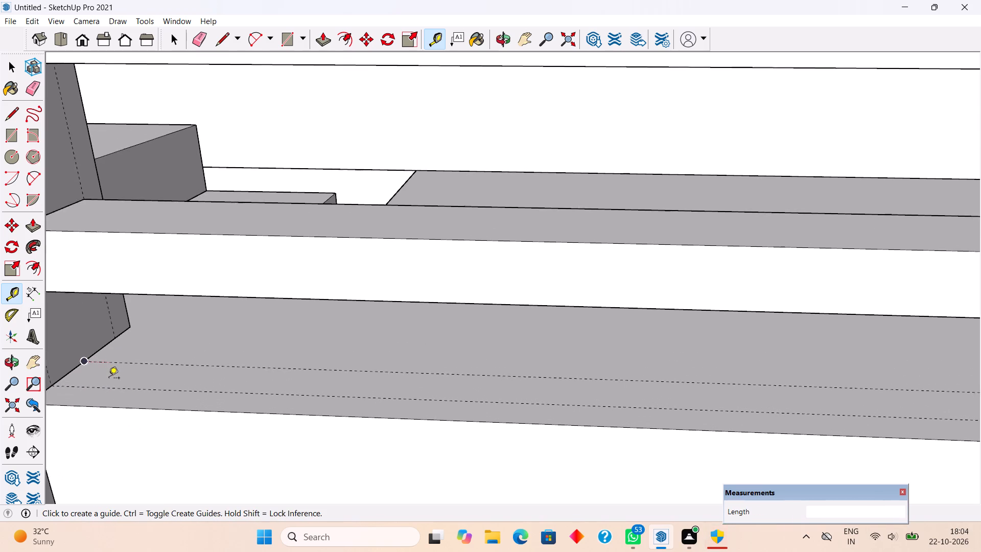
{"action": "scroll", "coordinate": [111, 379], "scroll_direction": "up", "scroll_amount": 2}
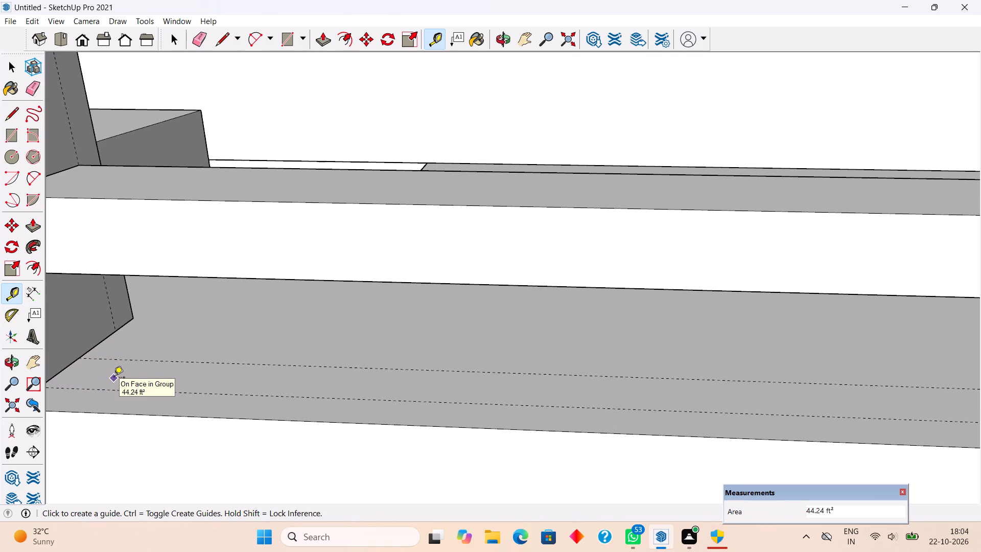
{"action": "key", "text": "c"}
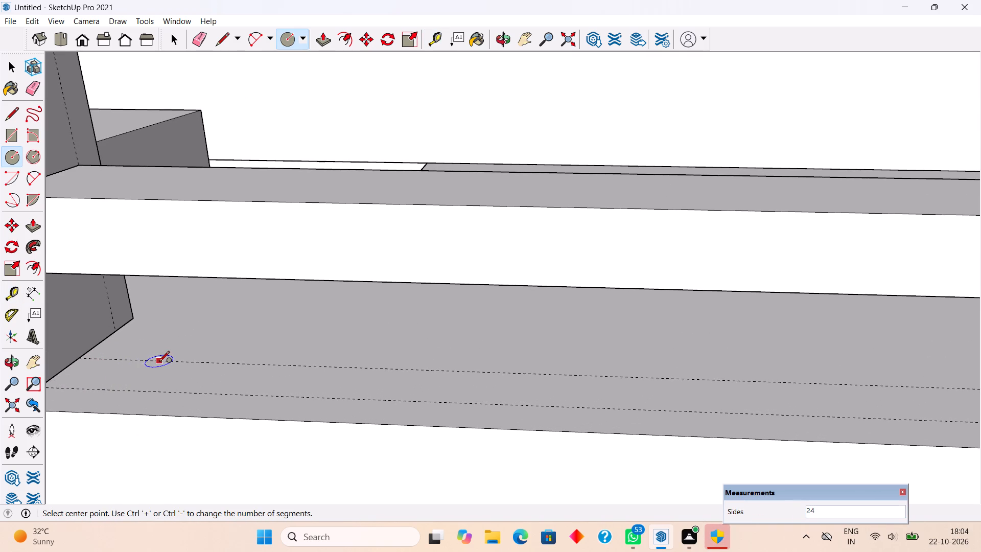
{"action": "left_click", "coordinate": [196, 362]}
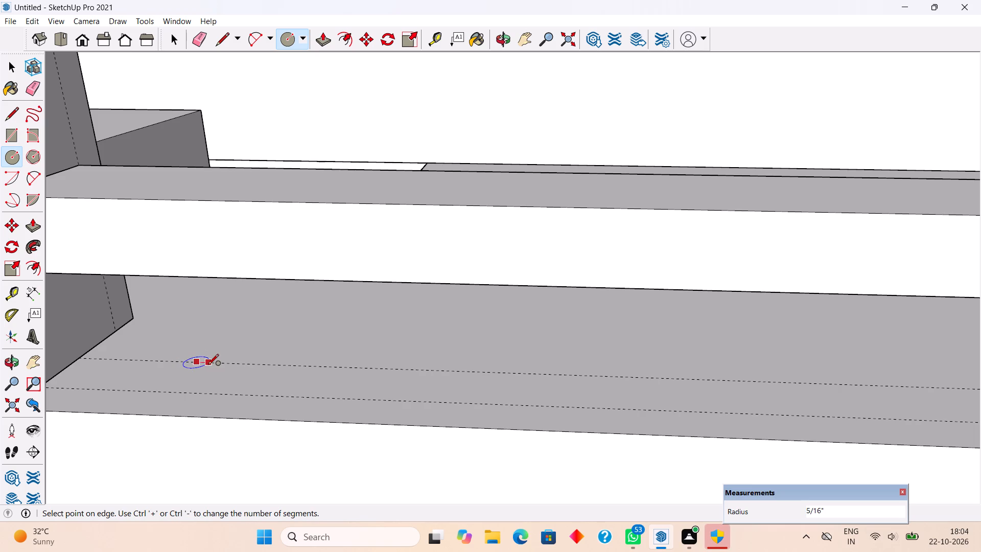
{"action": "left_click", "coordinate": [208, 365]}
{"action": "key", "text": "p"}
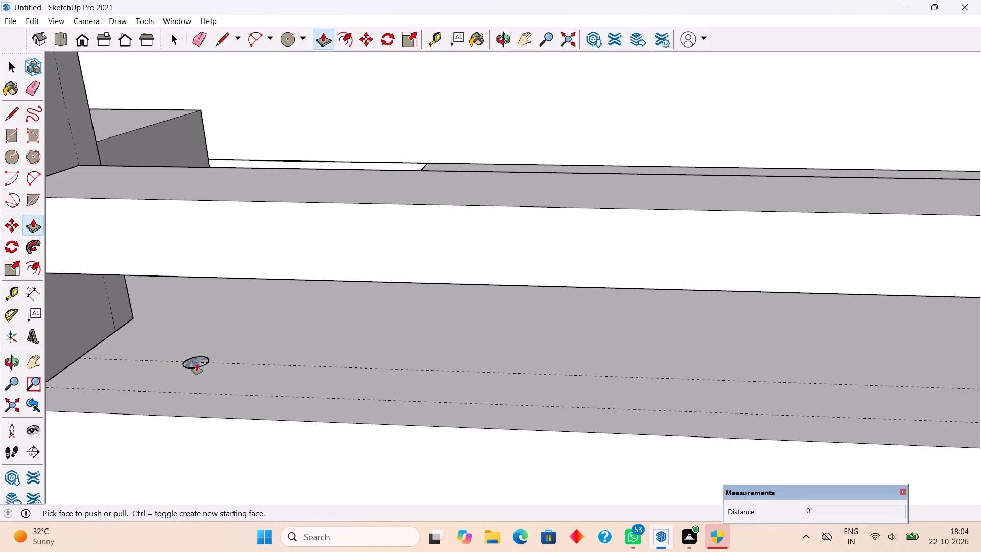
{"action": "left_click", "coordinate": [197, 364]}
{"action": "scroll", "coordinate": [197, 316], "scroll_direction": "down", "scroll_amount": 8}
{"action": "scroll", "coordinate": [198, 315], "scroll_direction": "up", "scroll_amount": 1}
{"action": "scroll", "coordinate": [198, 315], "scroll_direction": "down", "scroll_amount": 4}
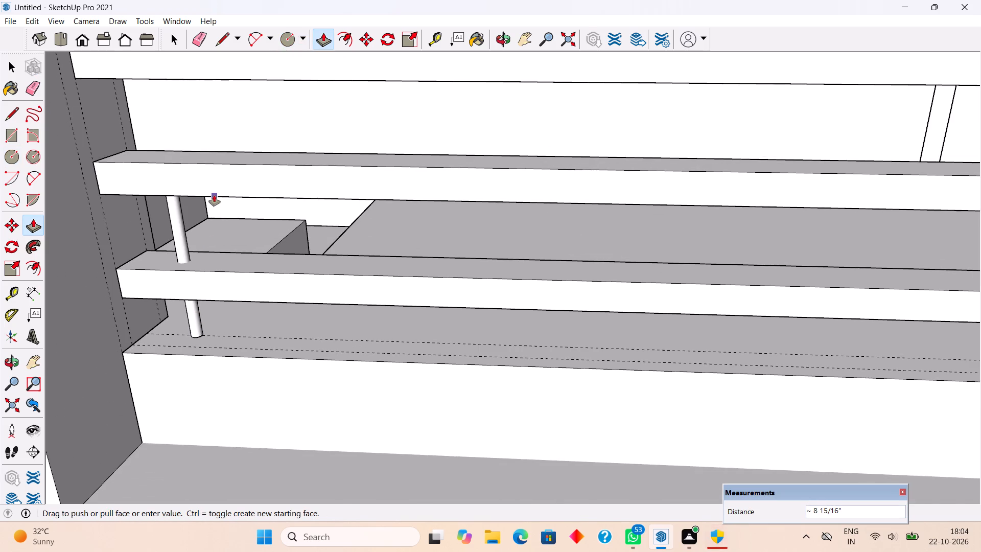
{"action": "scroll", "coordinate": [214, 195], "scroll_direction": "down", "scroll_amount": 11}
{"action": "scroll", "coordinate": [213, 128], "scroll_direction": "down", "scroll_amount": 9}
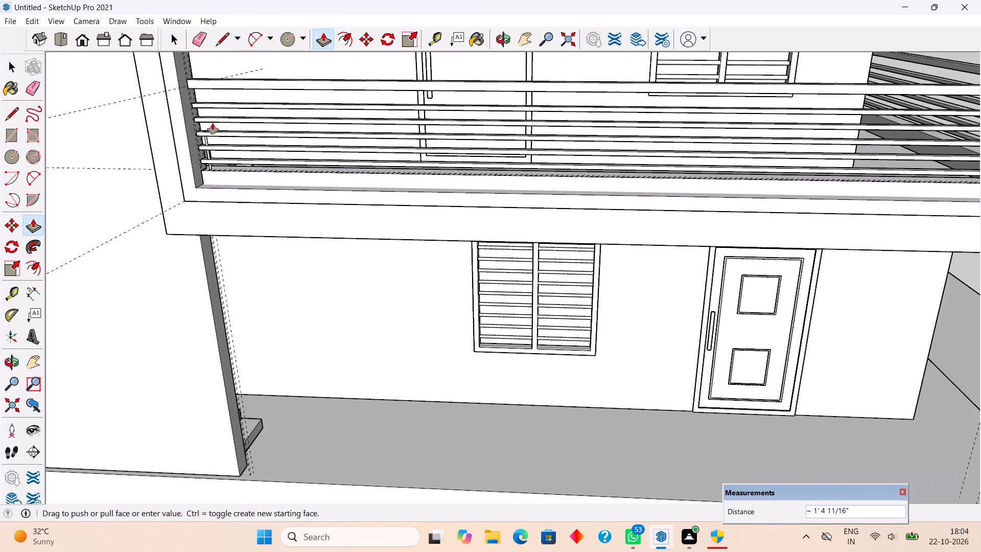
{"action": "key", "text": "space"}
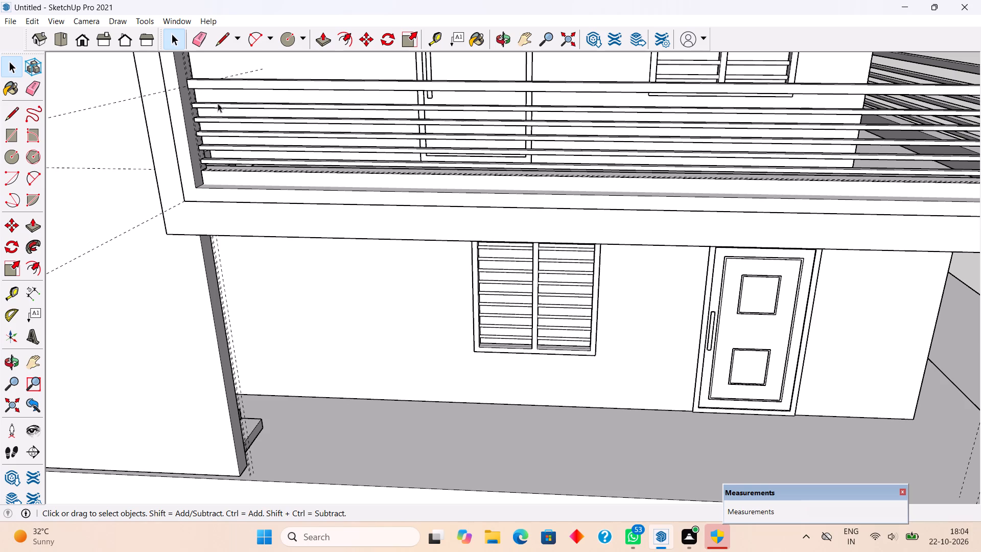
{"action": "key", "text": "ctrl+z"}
Draw a circle of about 15/16" radius centred on the inner guide, on the parapet top near the staircase end.
{"action": "middle_click_drag", "start_coordinate": [219, 145], "coordinate": [219, 260]}
{"action": "scroll", "coordinate": [199, 317], "scroll_direction": "up", "scroll_amount": 3}
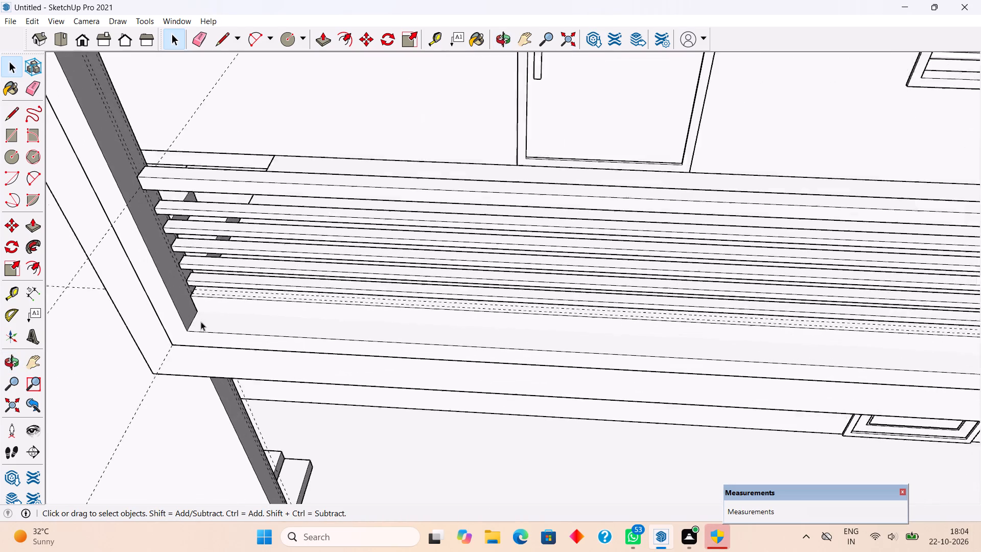
{"action": "scroll", "coordinate": [201, 321], "scroll_direction": "up", "scroll_amount": 20}
{"action": "scroll", "coordinate": [201, 321], "scroll_direction": "up", "scroll_amount": 1}
{"action": "scroll", "coordinate": [233, 282], "scroll_direction": "up", "scroll_amount": 1}
{"action": "key", "text": "c"}
{"action": "left_click", "coordinate": [245, 274]}
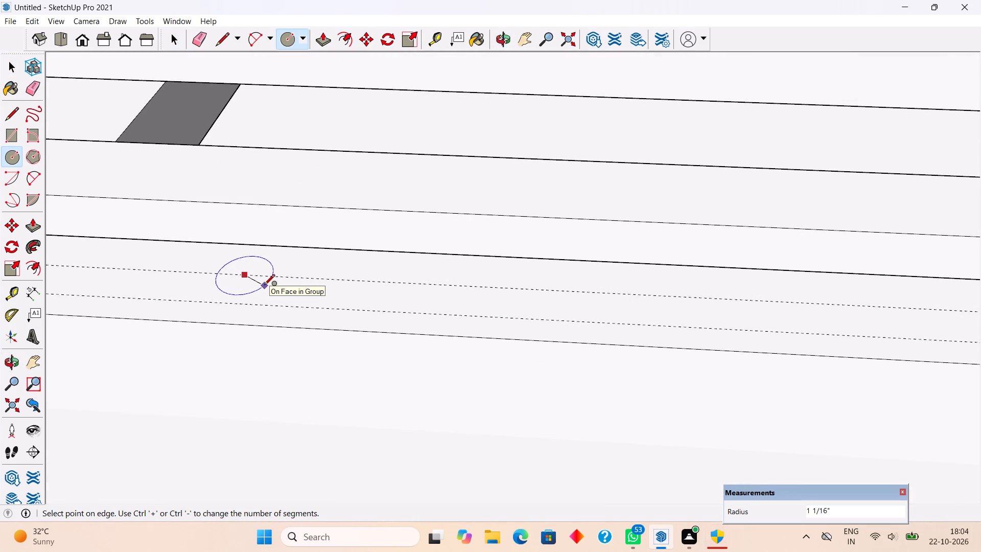
{"action": "left_click", "coordinate": [262, 284]}
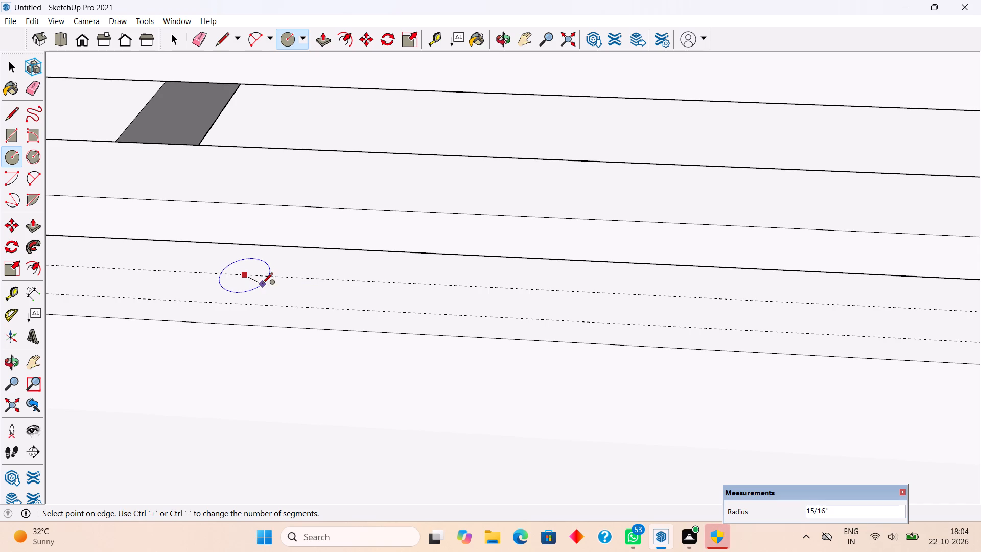
Extrude the circle on the parapet top upward 2' 11" through the rails to form a round post.
{"action": "key", "text": "p"}
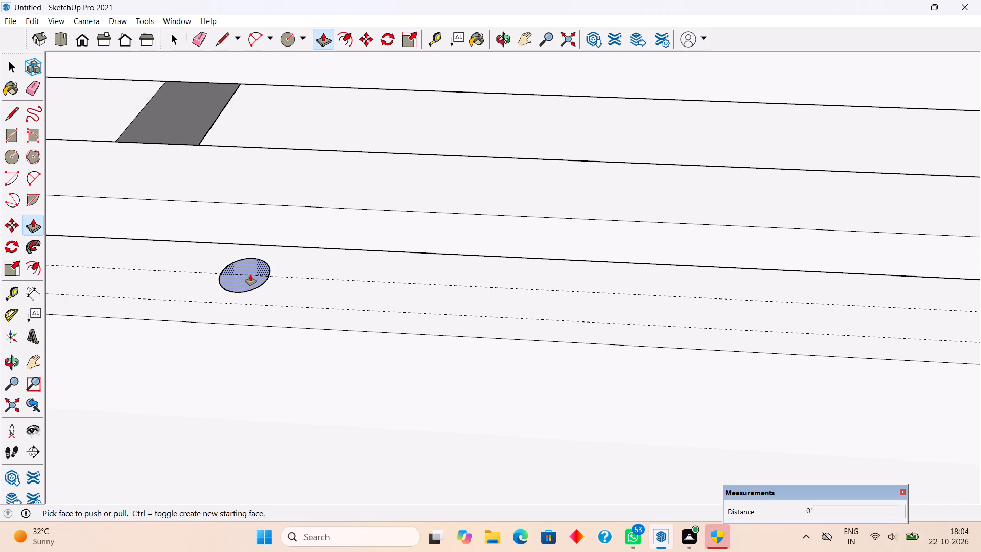
{"action": "left_click", "coordinate": [250, 274]}
{"action": "scroll", "coordinate": [241, 231], "scroll_direction": "down", "scroll_amount": 12}
{"action": "scroll", "coordinate": [241, 186], "scroll_direction": "down", "scroll_amount": 5}
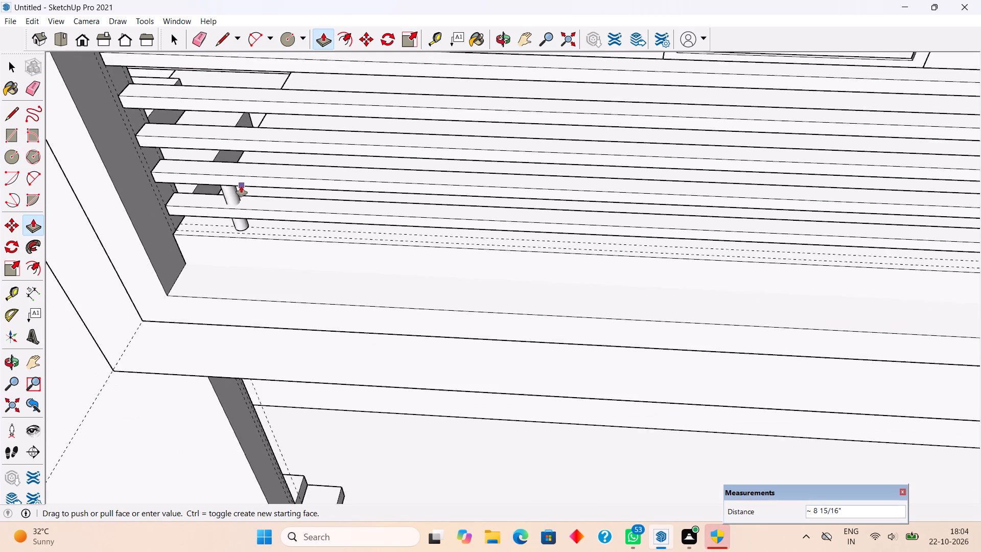
{"action": "scroll", "coordinate": [241, 186], "scroll_direction": "down", "scroll_amount": 11}
{"action": "left_click", "coordinate": [253, 125]}
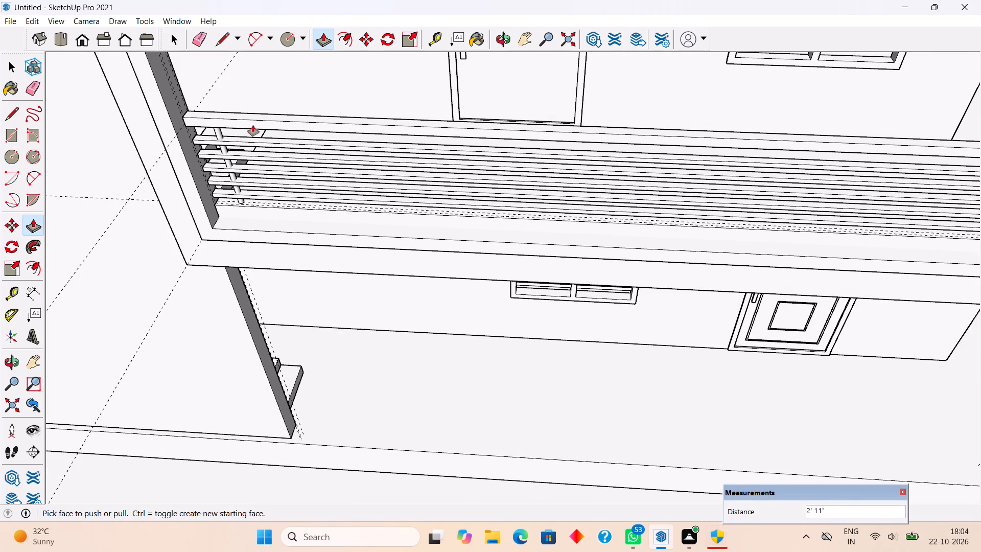
Make a group of the complete round post near the staircase end of the balcony railing.
{"action": "middle_click_drag", "start_coordinate": [277, 281], "coordinate": [289, 160]}
{"action": "scroll", "coordinate": [289, 160], "scroll_direction": "down", "scroll_amount": 9}
{"action": "middle_click_drag", "start_coordinate": [373, 414], "coordinate": [433, 299]}
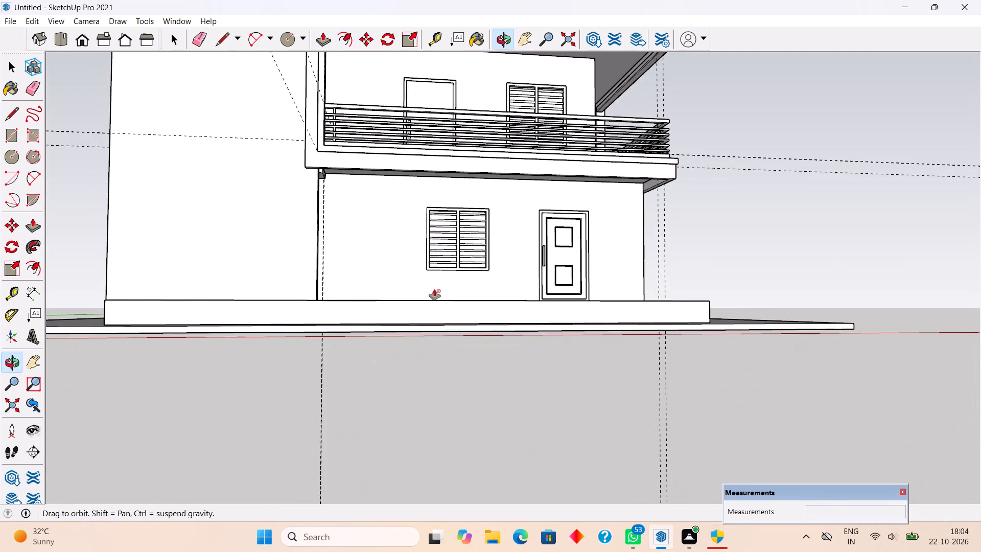
{"action": "scroll", "coordinate": [434, 300], "scroll_direction": "down", "scroll_amount": 5}
{"action": "key", "text": "space"}
{"action": "scroll", "coordinate": [373, 199], "scroll_direction": "up", "scroll_amount": 14}
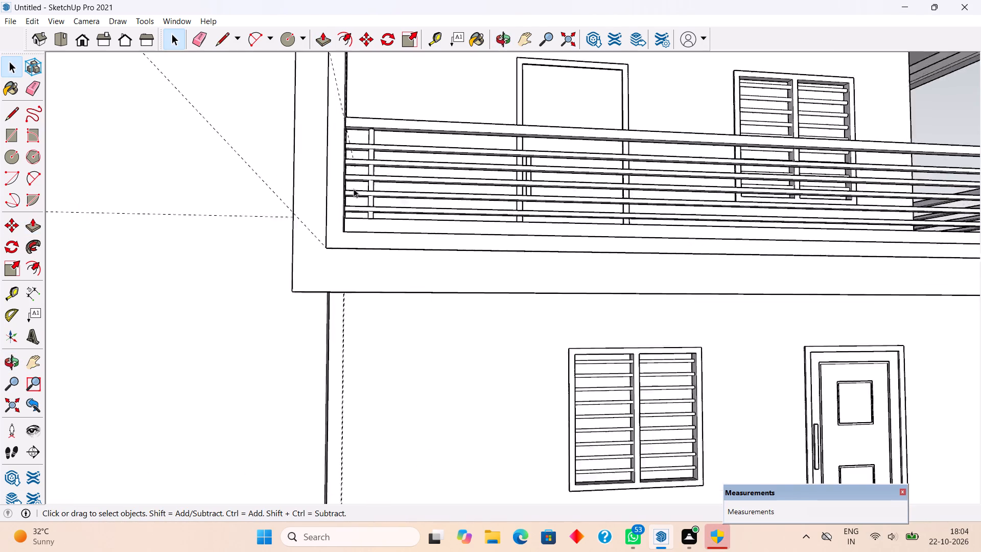
{"action": "scroll", "coordinate": [354, 189], "scroll_direction": "up", "scroll_amount": 5}
{"action": "triple_click", "coordinate": [385, 185]}
{"action": "right_click", "coordinate": [385, 185]}
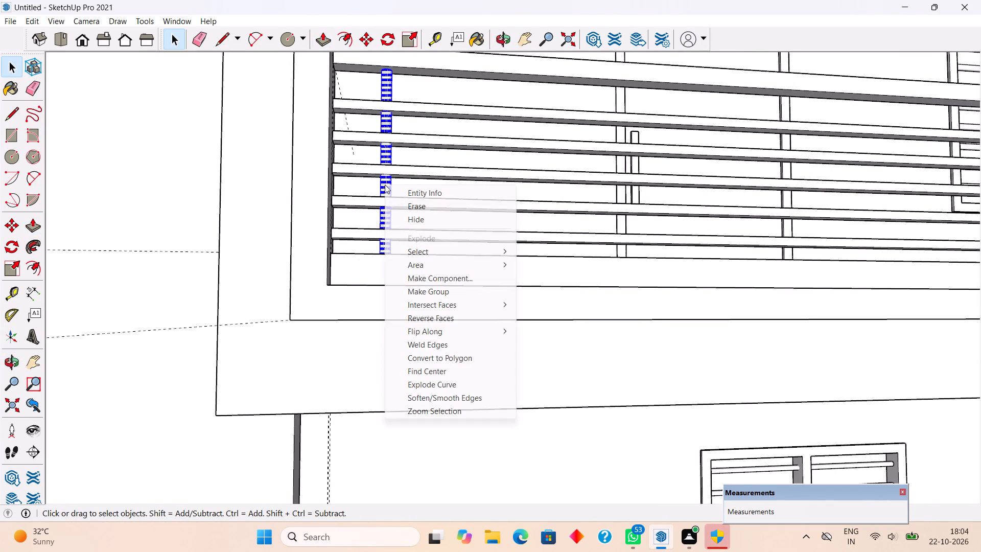
{"action": "left_click", "coordinate": [421, 293]}
Copy the grouped post 6" along the parapet guide, away from the staircase end, to form the first pair.
{"action": "middle_click_drag", "start_coordinate": [455, 164], "coordinate": [411, 304]}
{"action": "scroll", "coordinate": [398, 231], "scroll_direction": "down", "scroll_amount": 2}
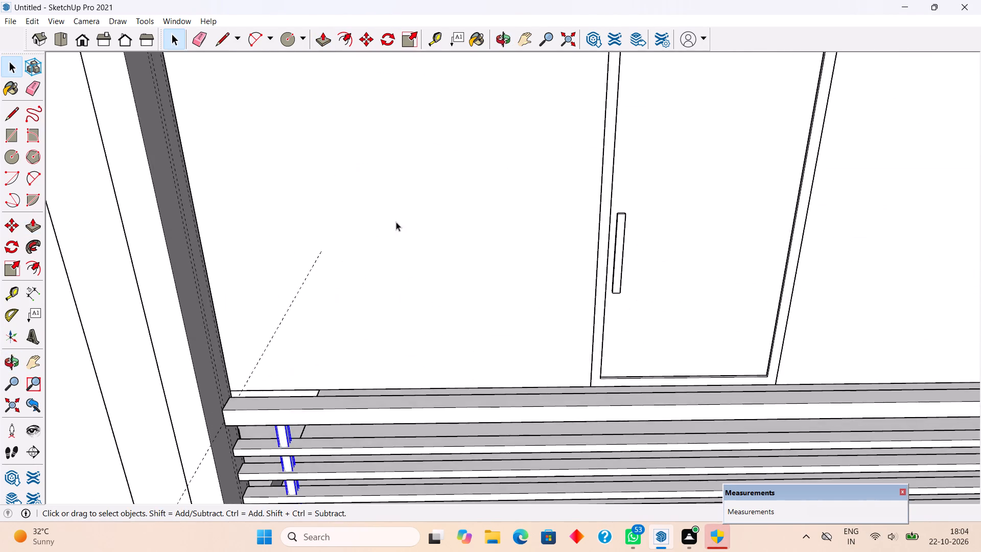
{"action": "scroll", "coordinate": [396, 222], "scroll_direction": "down", "scroll_amount": 8}
{"action": "middle_click_drag", "start_coordinate": [491, 241], "coordinate": [470, 304]}
{"action": "scroll", "coordinate": [360, 445], "scroll_direction": "up", "scroll_amount": 8}
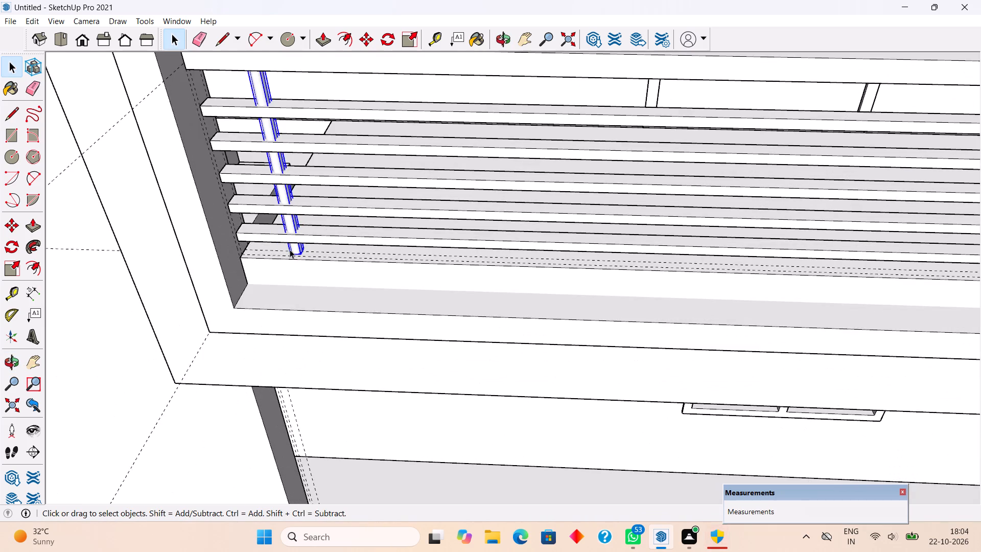
{"action": "scroll", "coordinate": [290, 249], "scroll_direction": "up", "scroll_amount": 9}
{"action": "key", "text": "m"}
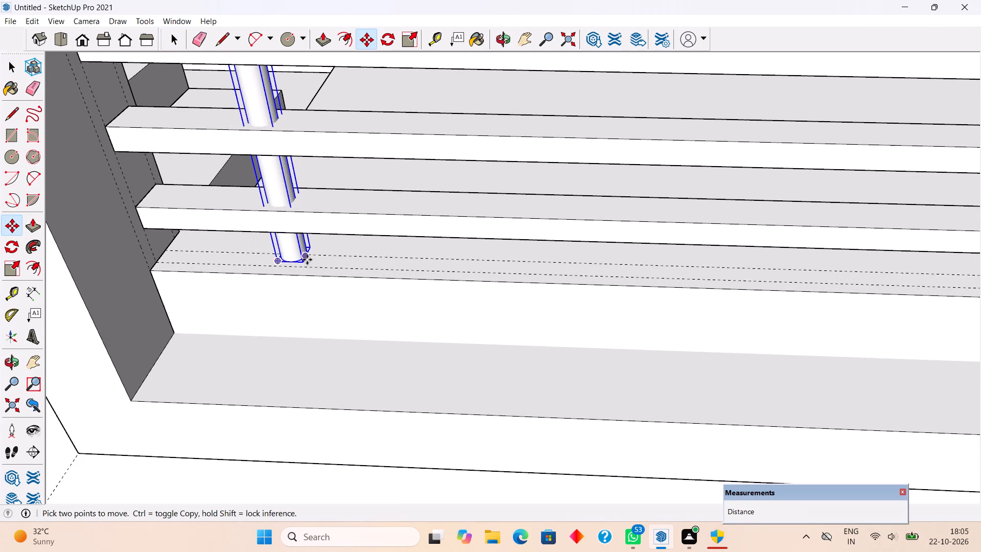
{"action": "left_click", "coordinate": [307, 260]}
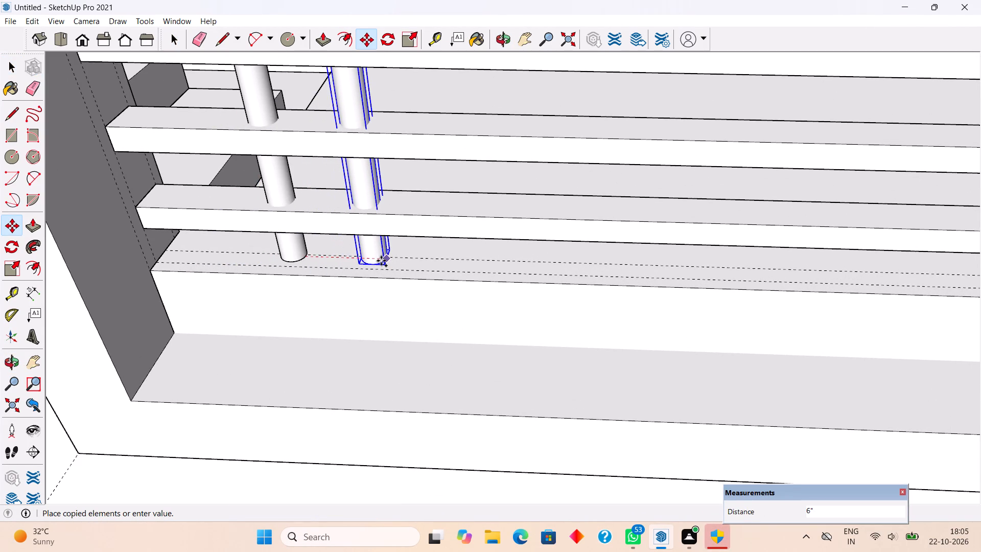
{"action": "left_click", "coordinate": [381, 261]}
{"action": "left_click", "coordinate": [381, 261]}
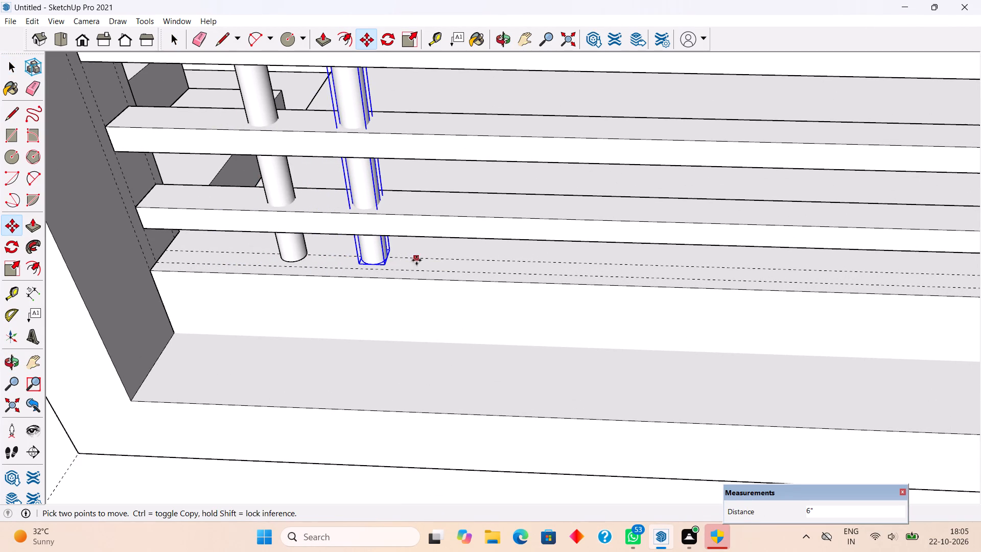
Add a second pair of posts along the guide, copying one about 2' 8" from the first pair and its partner about 5 7/16" beyond.
{"action": "left_click", "coordinate": [387, 260]}
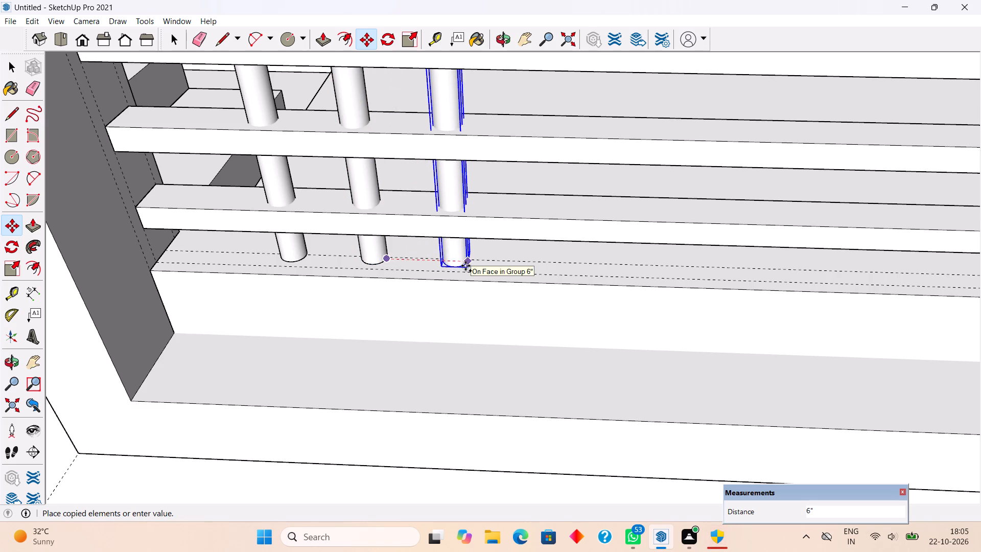
{"action": "scroll", "coordinate": [465, 266], "scroll_direction": "down", "scroll_amount": 4}
{"action": "scroll", "coordinate": [417, 268], "scroll_direction": "down", "scroll_amount": 3}
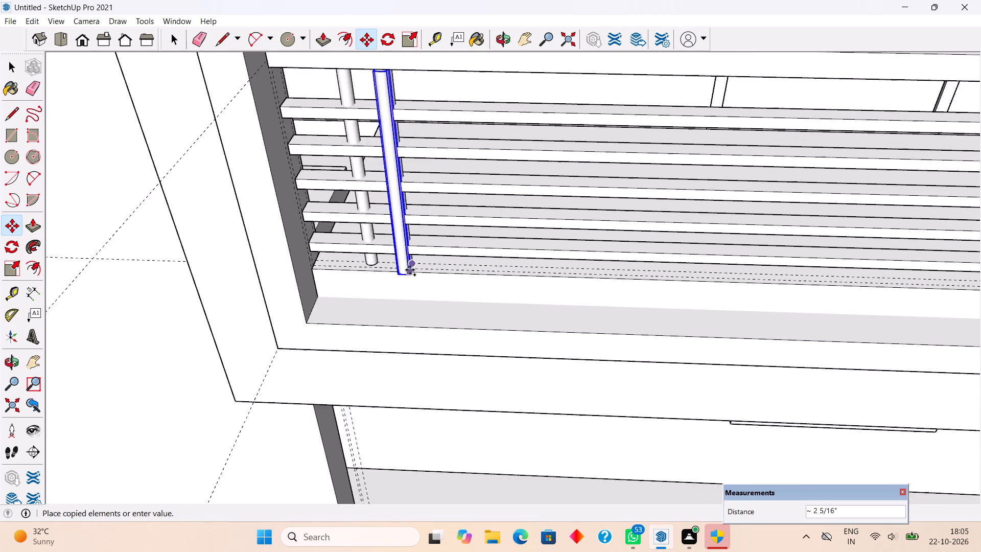
{"action": "scroll", "coordinate": [410, 270], "scroll_direction": "down", "scroll_amount": 10}
{"action": "scroll", "coordinate": [485, 267], "scroll_direction": "up", "scroll_amount": 8}
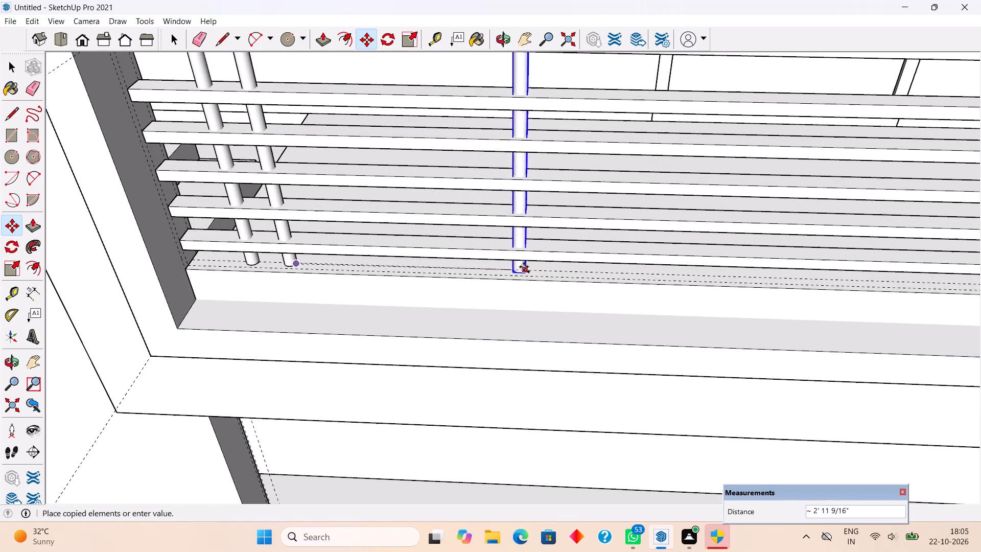
{"action": "scroll", "coordinate": [499, 272], "scroll_direction": "up", "scroll_amount": 9}
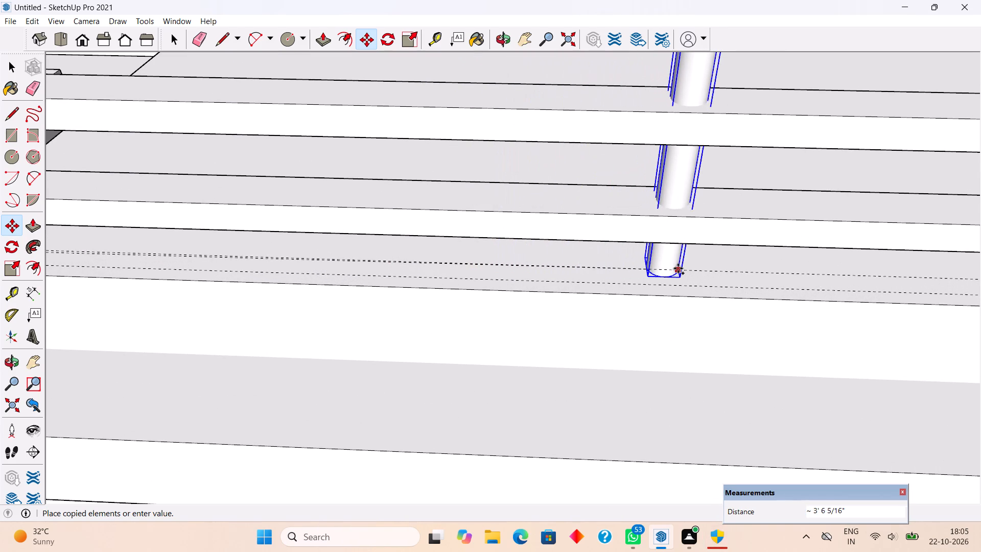
{"action": "middle_click_drag", "start_coordinate": [678, 268], "coordinate": [550, 282]}
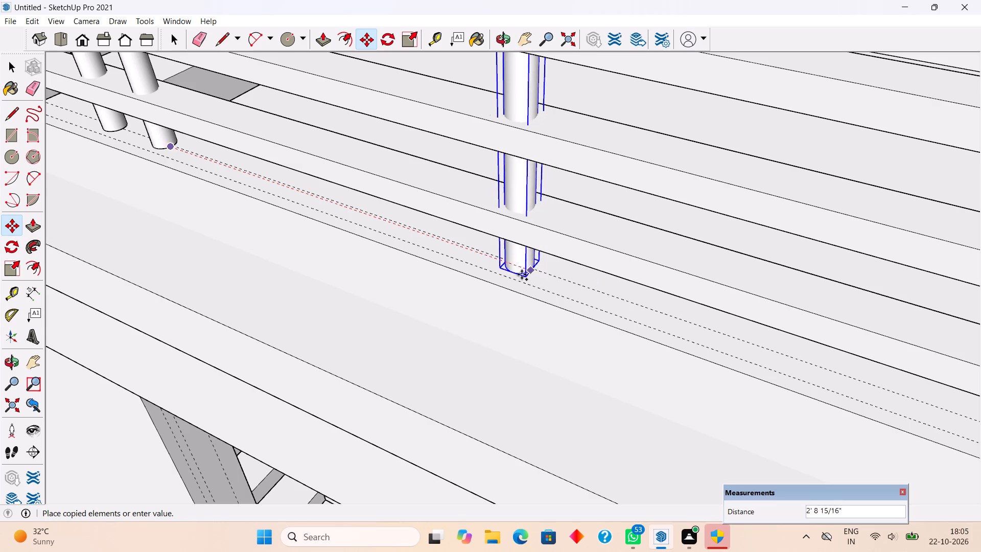
{"action": "left_click", "coordinate": [515, 273]}
{"action": "left_click", "coordinate": [513, 272]}
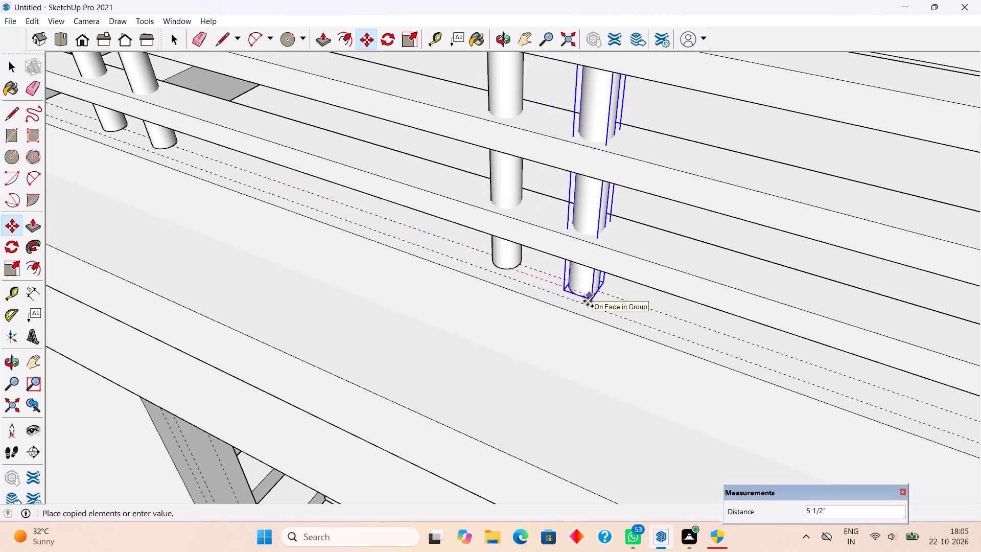
{"action": "left_click", "coordinate": [587, 301]}
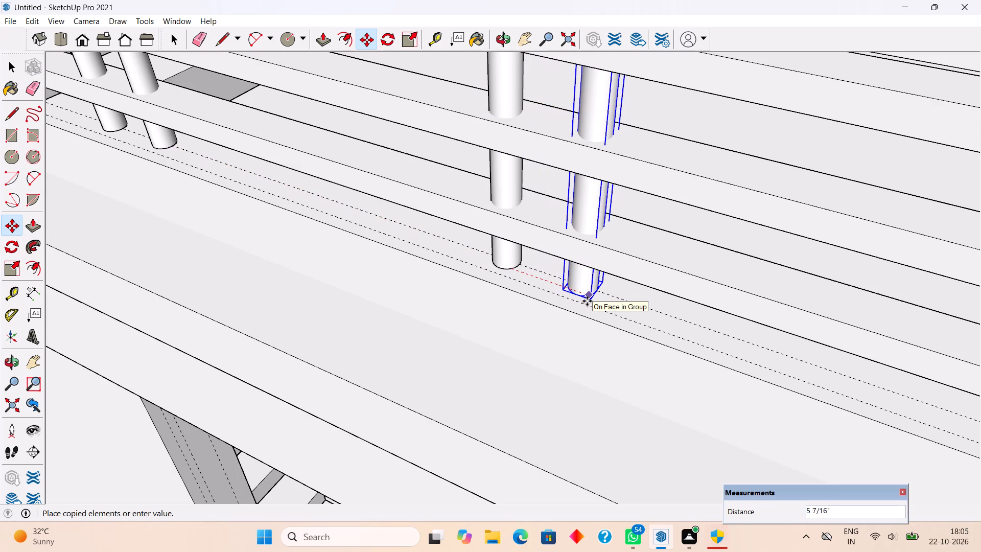
{"action": "left_click", "coordinate": [587, 301]}
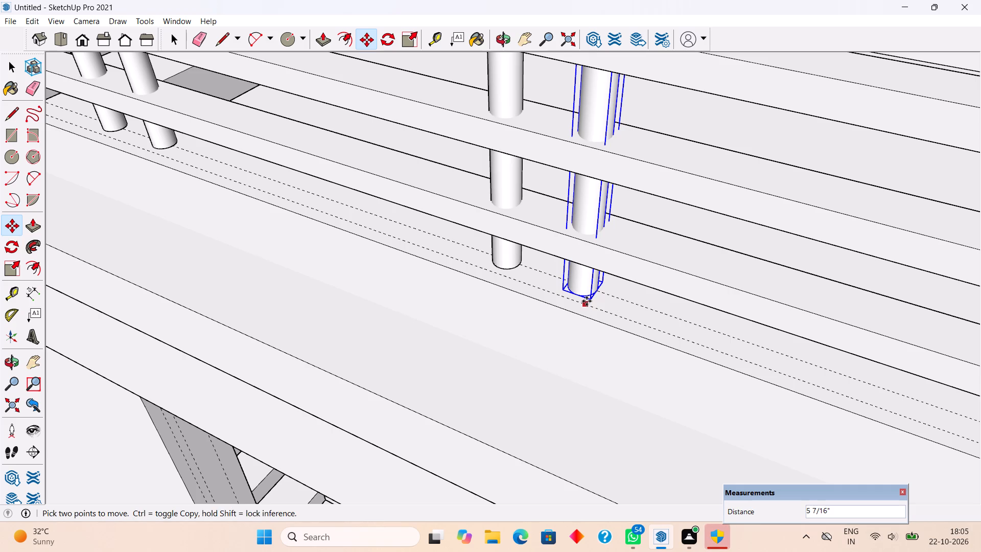
Add a third pair of posts along the guide, copying one about 3' 4" from the second pair and its partner about 6 1/2" beyond.
{"action": "scroll", "coordinate": [664, 319], "scroll_direction": "down", "scroll_amount": 14}
{"action": "scroll", "coordinate": [612, 330], "scroll_direction": "down", "scroll_amount": 8}
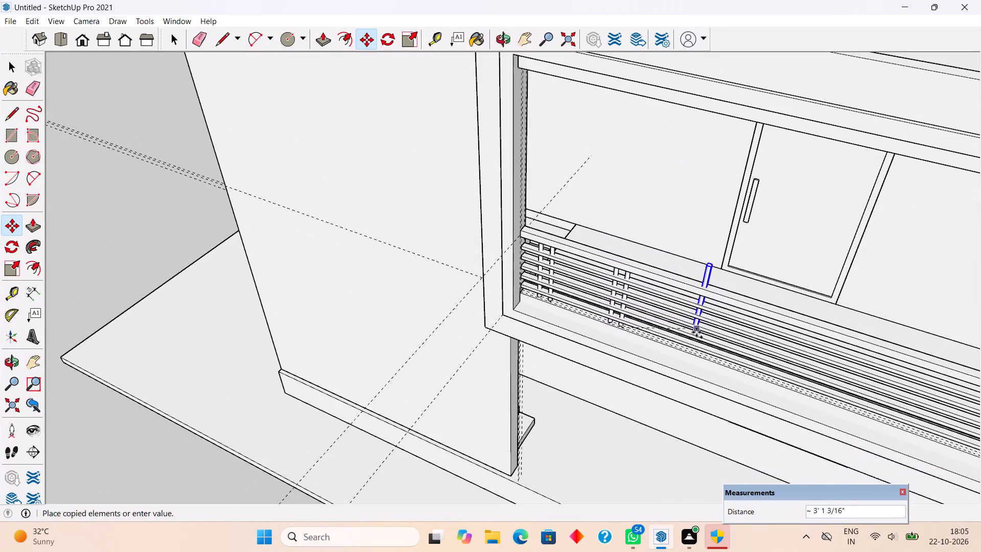
{"action": "scroll", "coordinate": [743, 371], "scroll_direction": "up", "scroll_amount": 12}
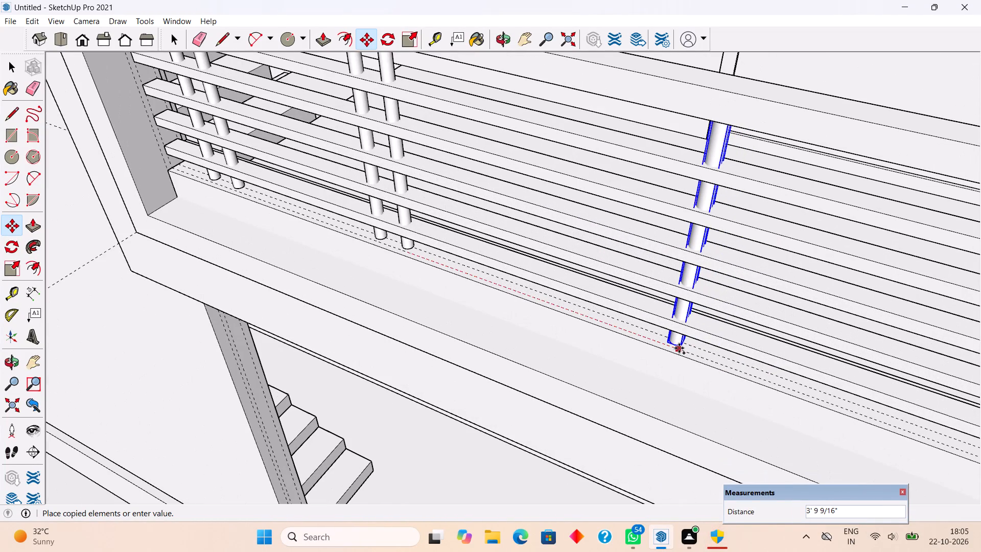
{"action": "left_click", "coordinate": [640, 336]}
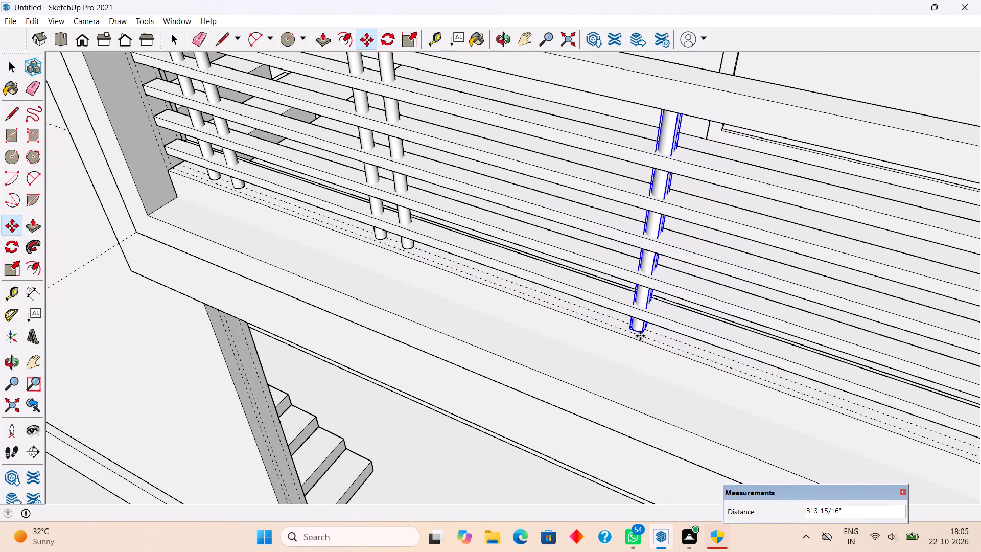
{"action": "left_click", "coordinate": [640, 336]}
{"action": "left_click", "coordinate": [640, 326]}
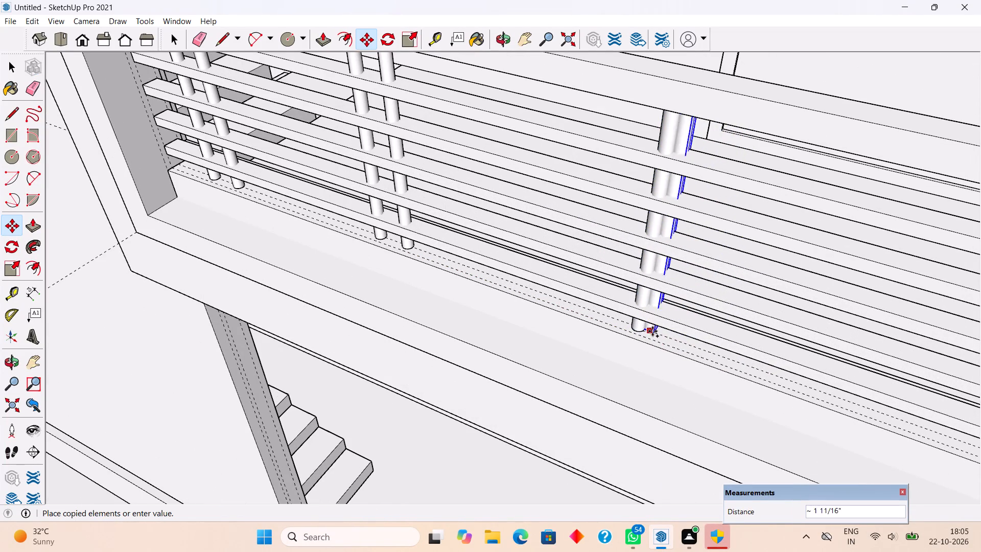
{"action": "scroll", "coordinate": [689, 351], "scroll_direction": "up", "scroll_amount": 5}
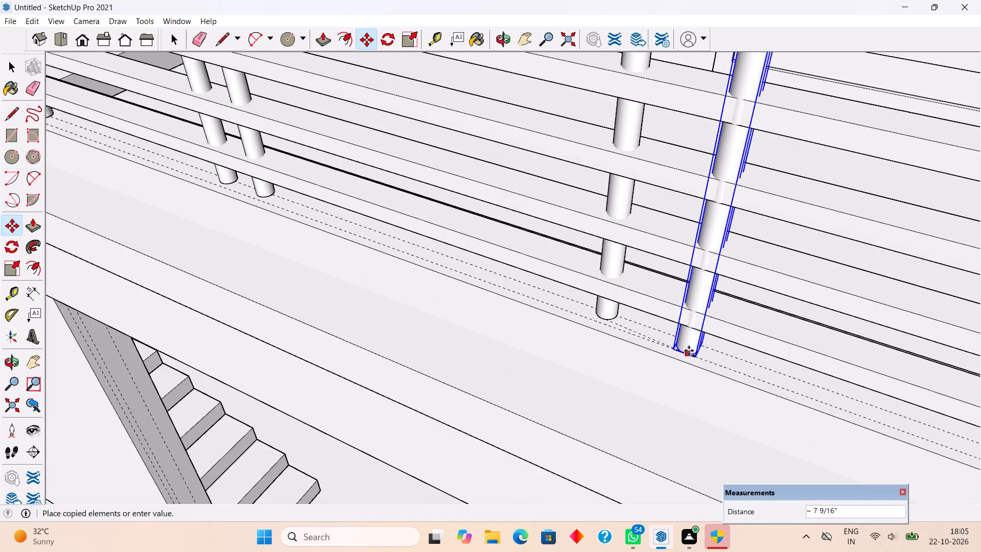
{"action": "scroll", "coordinate": [689, 351], "scroll_direction": "up", "scroll_amount": 3}
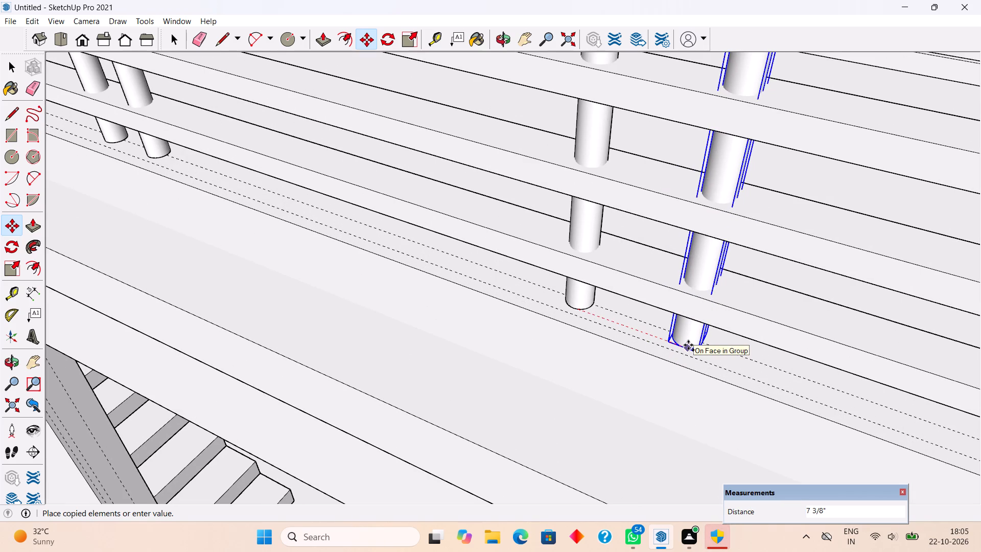
{"action": "left_click", "coordinate": [675, 341]}
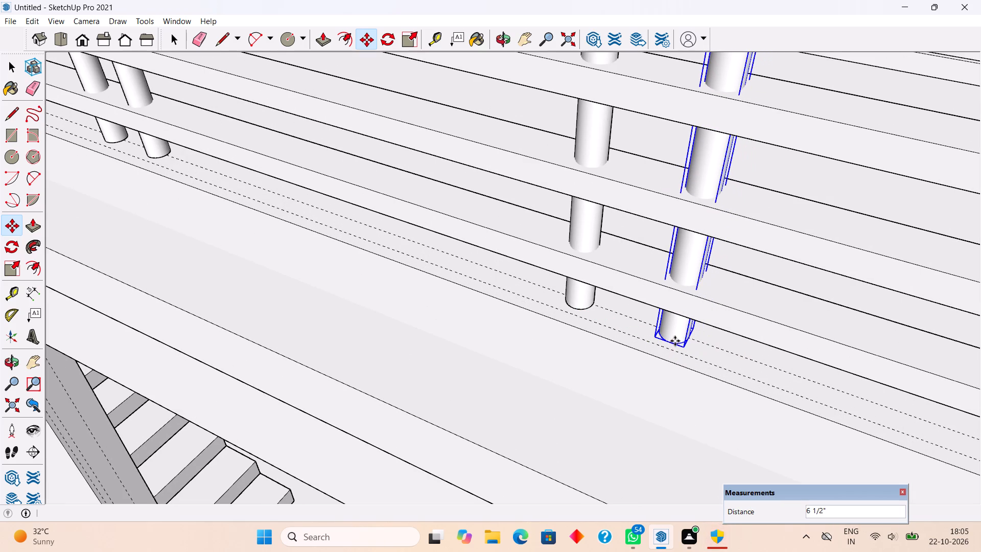
Add a fourth pair of posts along the guide, copying one about 4' 1" from the third pair and its partner about 6 11/16" beyond.
{"action": "left_click", "coordinate": [675, 341]}
{"action": "scroll", "coordinate": [705, 352], "scroll_direction": "down", "scroll_amount": 5}
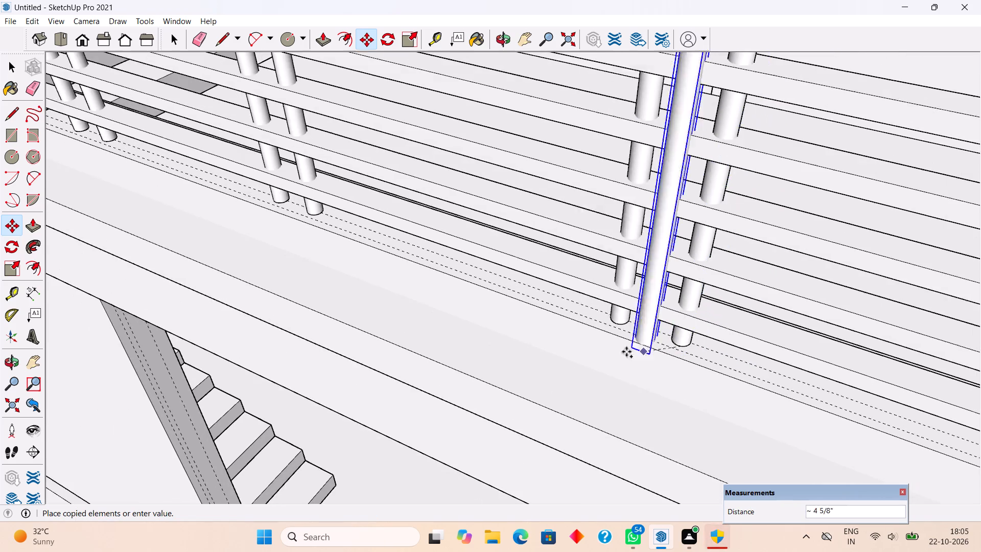
{"action": "scroll", "coordinate": [556, 332], "scroll_direction": "down", "scroll_amount": 10}
{"action": "scroll", "coordinate": [505, 308], "scroll_direction": "down", "scroll_amount": 9}
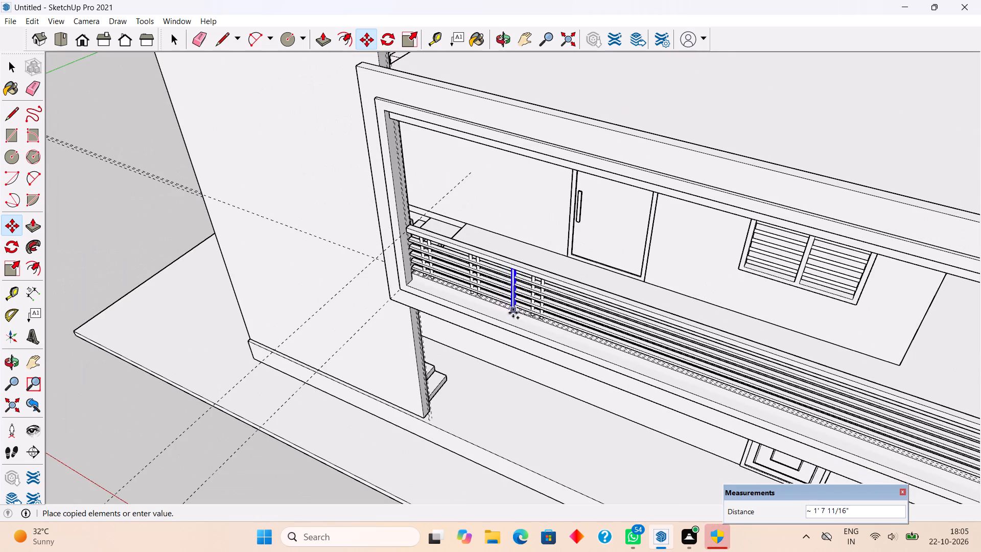
{"action": "scroll", "coordinate": [632, 339], "scroll_direction": "up", "scroll_amount": 14}
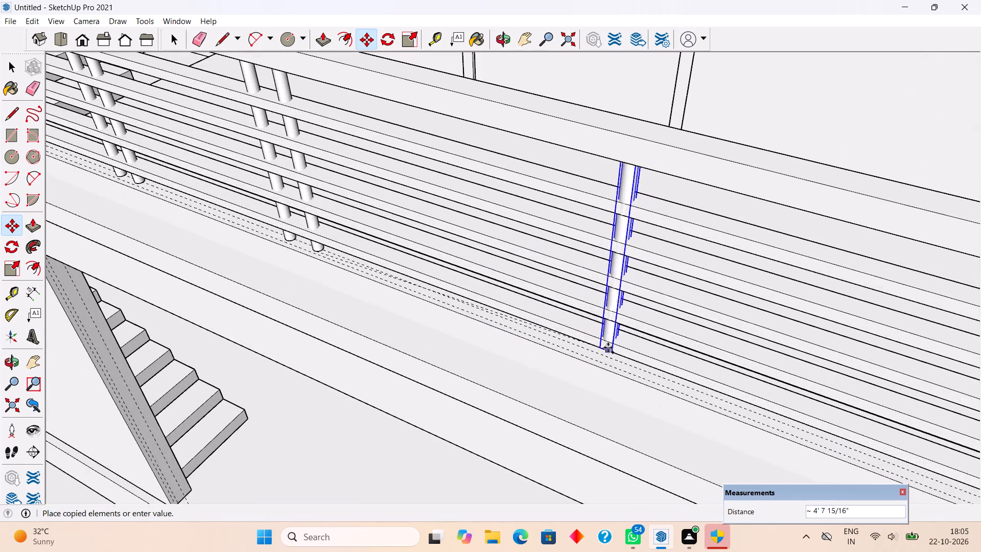
{"action": "scroll", "coordinate": [573, 343], "scroll_direction": "up", "scroll_amount": 6}
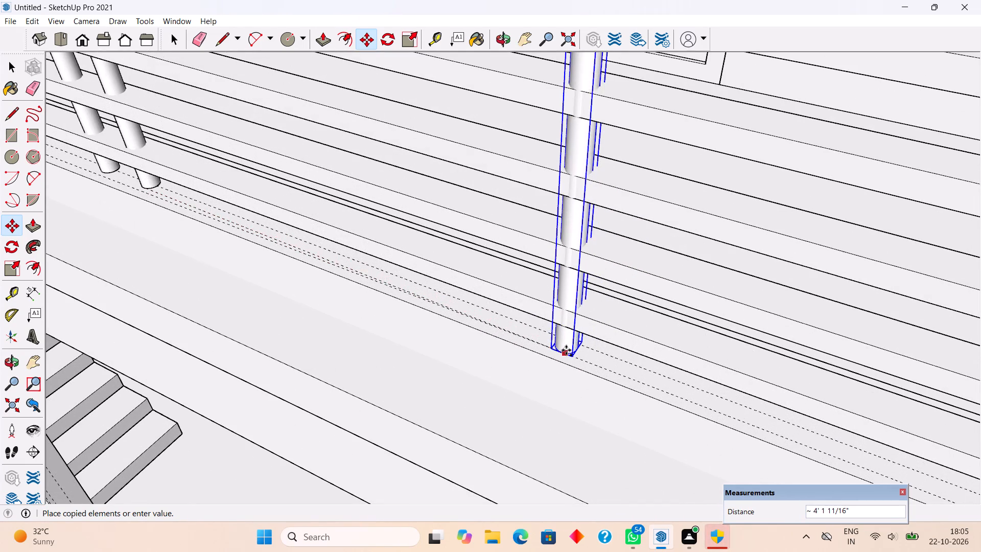
{"action": "left_click", "coordinate": [562, 346]}
{"action": "left_click", "coordinate": [562, 346]}
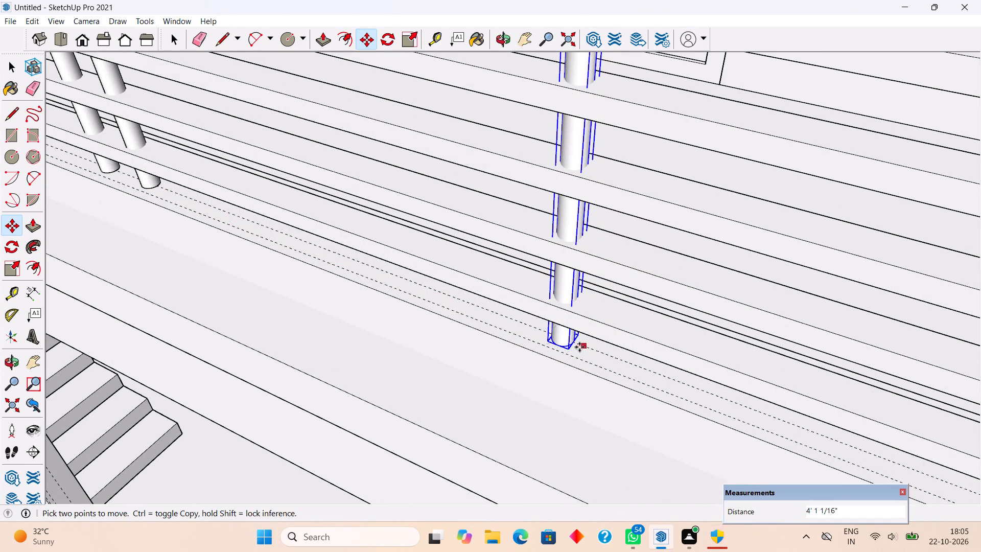
{"action": "left_click", "coordinate": [559, 341]}
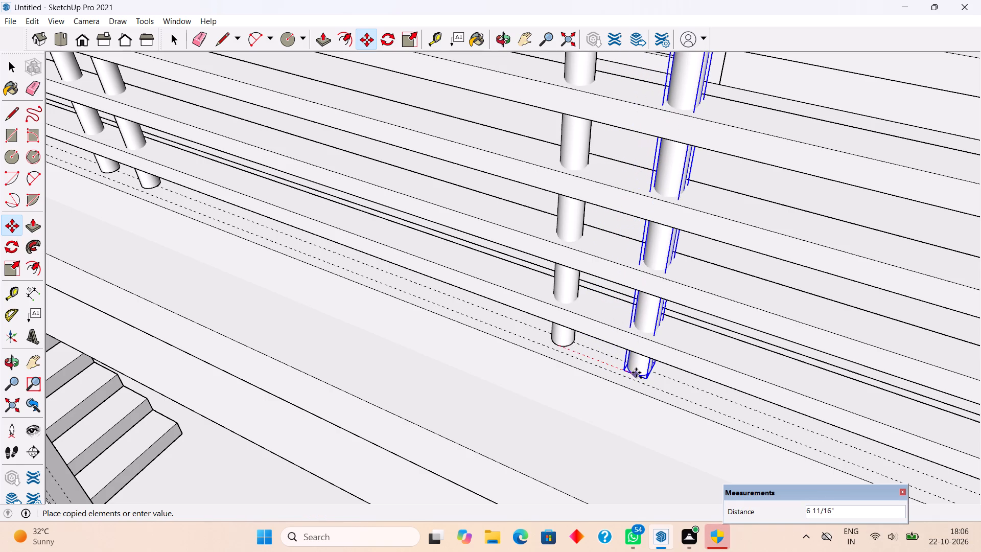
{"action": "left_click", "coordinate": [637, 373]}
Examine the spacing of the post pairs along the front balcony railing and the stretch remaining to the corner.
{"action": "scroll", "coordinate": [635, 365], "scroll_direction": "down", "scroll_amount": 2}
{"action": "scroll", "coordinate": [635, 365], "scroll_direction": "up", "scroll_amount": 1}
{"action": "scroll", "coordinate": [635, 365], "scroll_direction": "down", "scroll_amount": 3}
{"action": "scroll", "coordinate": [548, 335], "scroll_direction": "down", "scroll_amount": 2}
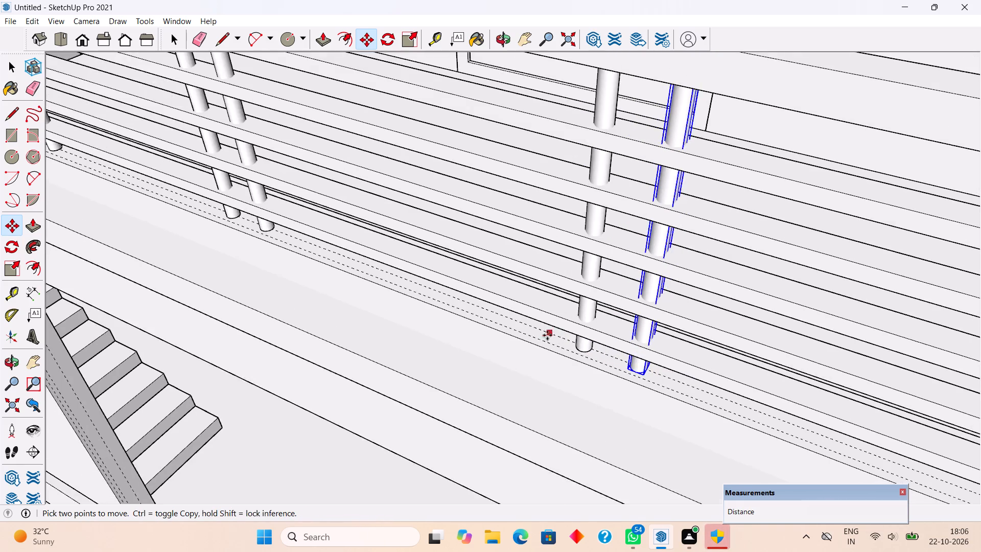
{"action": "scroll", "coordinate": [547, 335], "scroll_direction": "down", "scroll_amount": 3}
{"action": "scroll", "coordinate": [390, 327], "scroll_direction": "down", "scroll_amount": 15}
{"action": "middle_click_drag", "start_coordinate": [619, 408], "coordinate": [630, 333]}
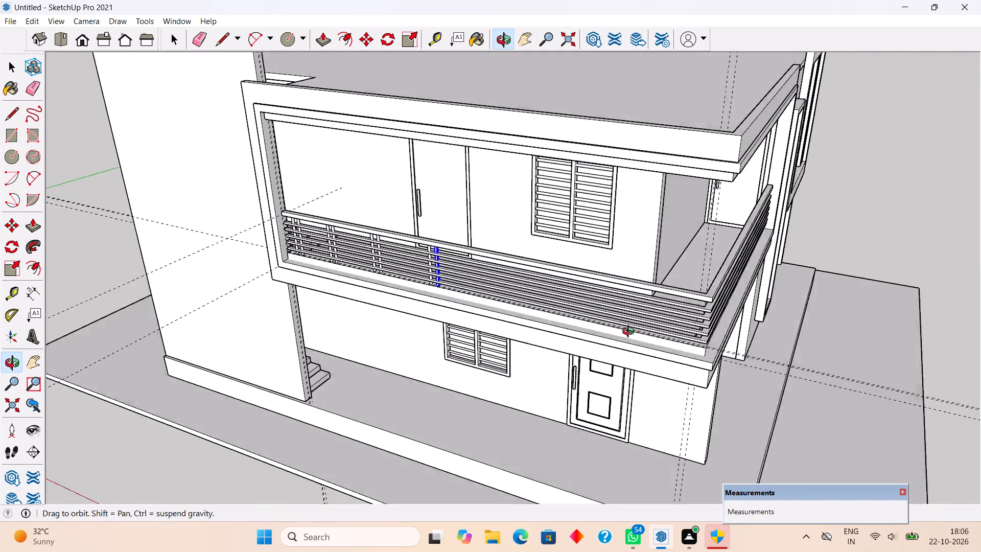
{"action": "middle_click_drag", "start_coordinate": [630, 333], "coordinate": [633, 269]}
{"action": "scroll", "coordinate": [744, 307], "scroll_direction": "up", "scroll_amount": 3}
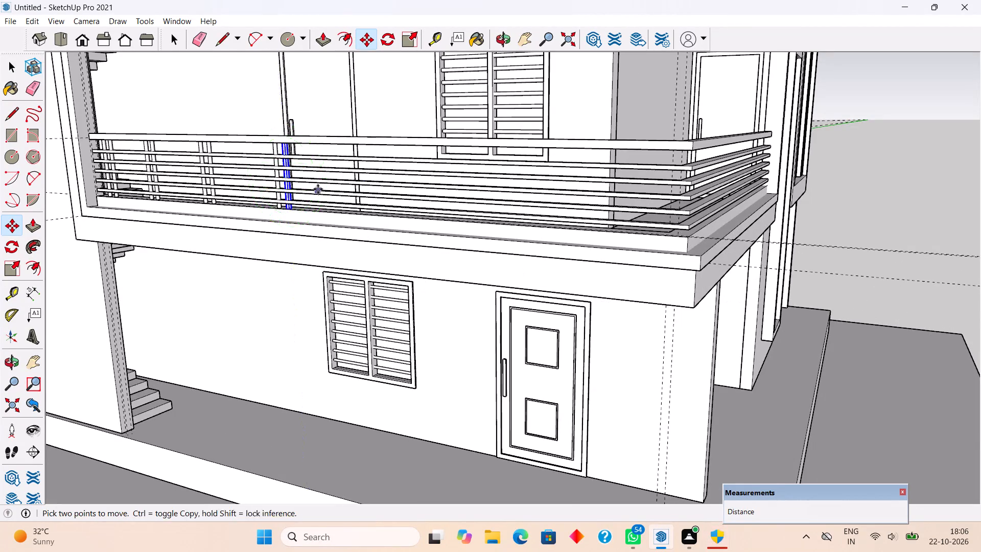
Add a fifth pair of posts along the guide, copying one about 4' 2" from the fourth pair and its partner about 7 5/16" beyond.
{"action": "middle_click_drag", "start_coordinate": [321, 197], "coordinate": [332, 277]}
{"action": "scroll", "coordinate": [323, 310], "scroll_direction": "up", "scroll_amount": 20}
{"action": "scroll", "coordinate": [323, 310], "scroll_direction": "up", "scroll_amount": 1}
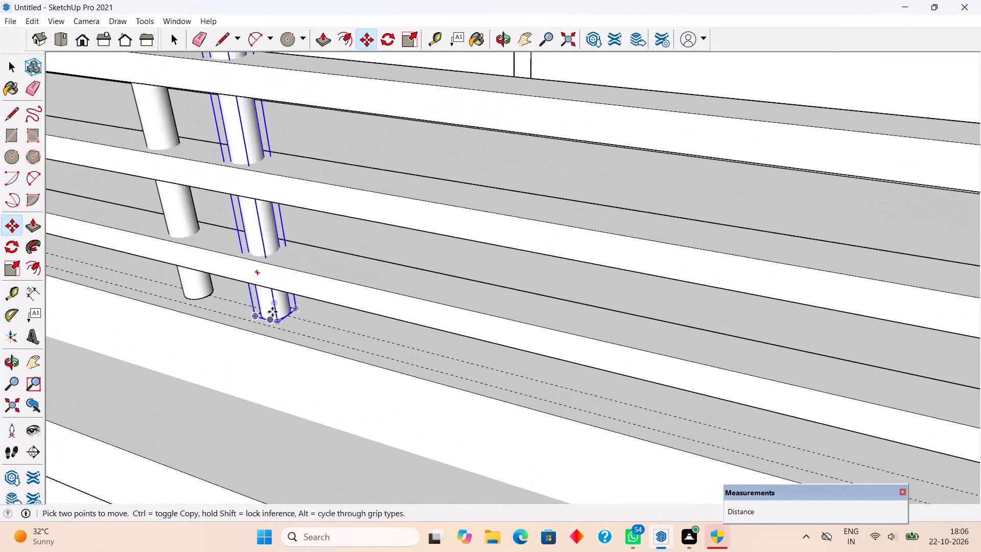
{"action": "left_click", "coordinate": [275, 308]}
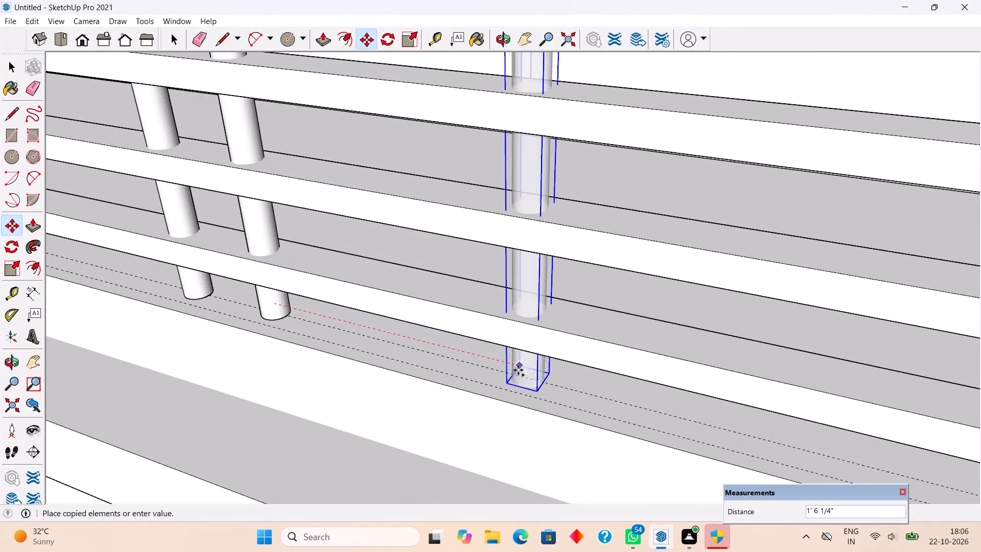
{"action": "scroll", "coordinate": [518, 370], "scroll_direction": "down", "scroll_amount": 17}
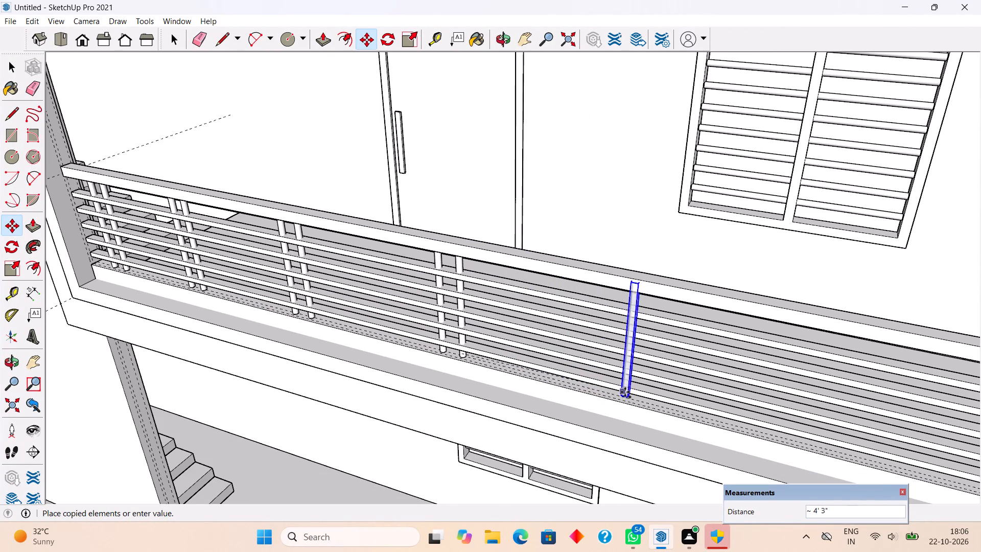
{"action": "scroll", "coordinate": [642, 396], "scroll_direction": "up", "scroll_amount": 13}
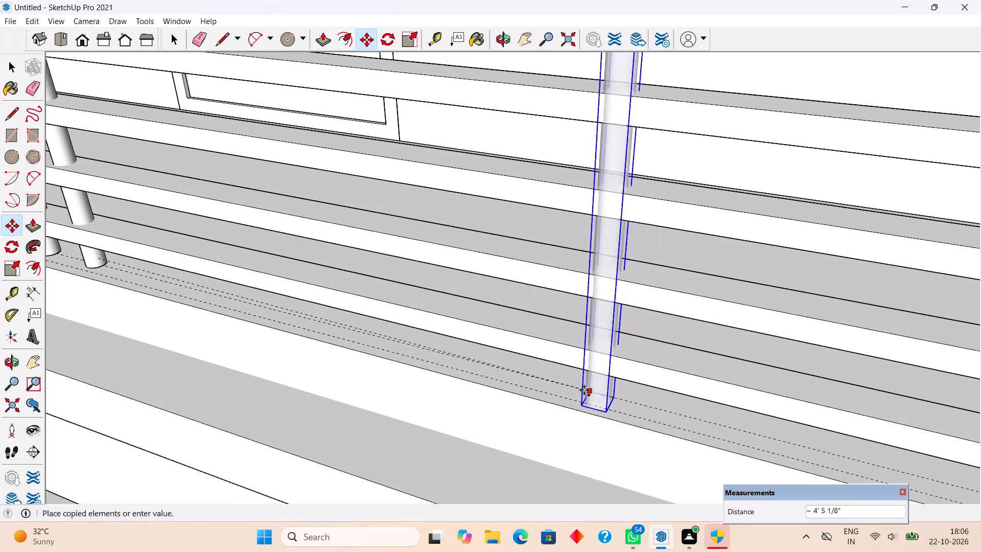
{"action": "scroll", "coordinate": [531, 370], "scroll_direction": "up", "scroll_amount": 3}
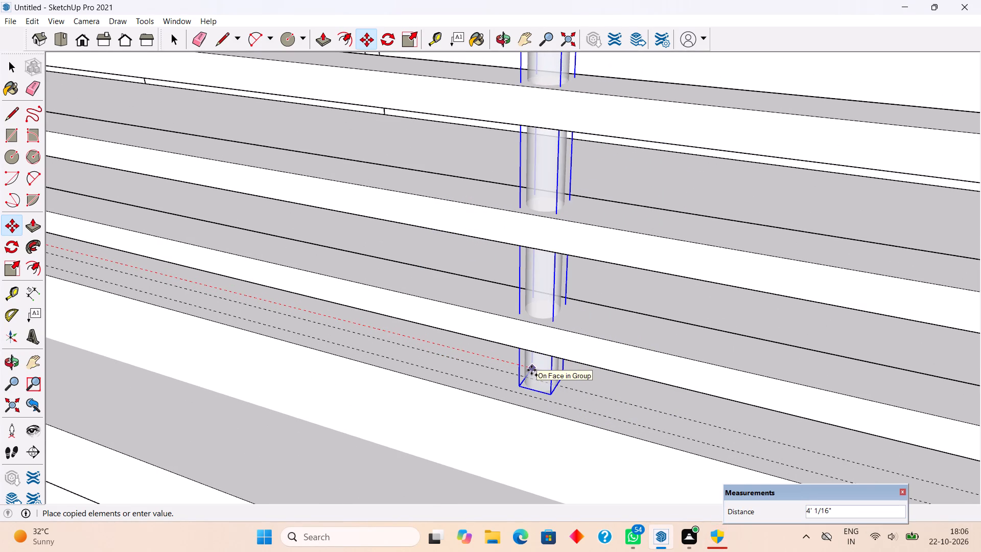
{"action": "left_click", "coordinate": [566, 380]}
{"action": "left_click", "coordinate": [566, 380]}
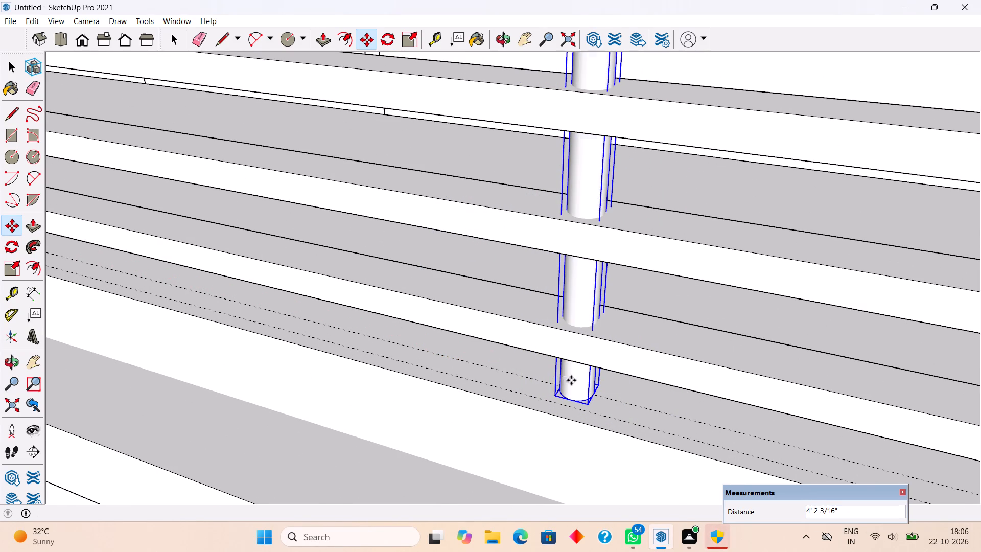
{"action": "left_click", "coordinate": [581, 379]}
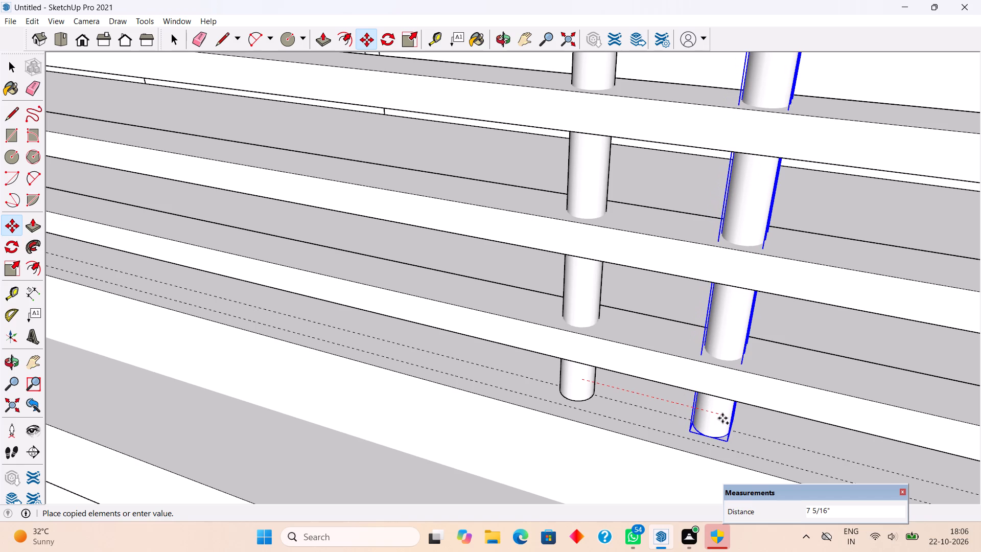
{"action": "left_click", "coordinate": [722, 418]}
Add a sixth pair of posts along the guide, copying one about 2' 10" from the fifth pair and its partner about 6" beyond.
{"action": "scroll", "coordinate": [356, 308], "scroll_direction": "down", "scroll_amount": 14}
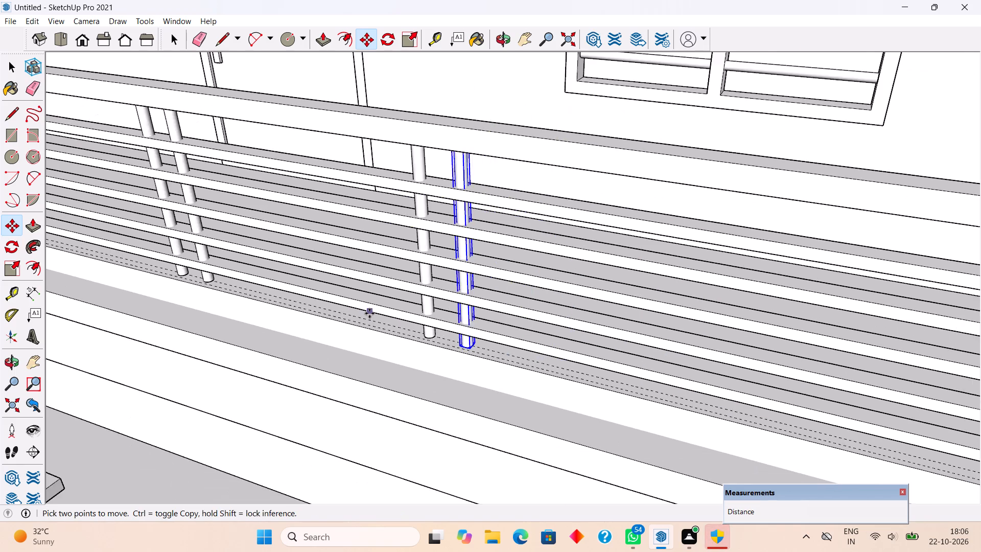
{"action": "scroll", "coordinate": [369, 313], "scroll_direction": "down", "scroll_amount": 8}
{"action": "scroll", "coordinate": [798, 390], "scroll_direction": "up", "scroll_amount": 4}
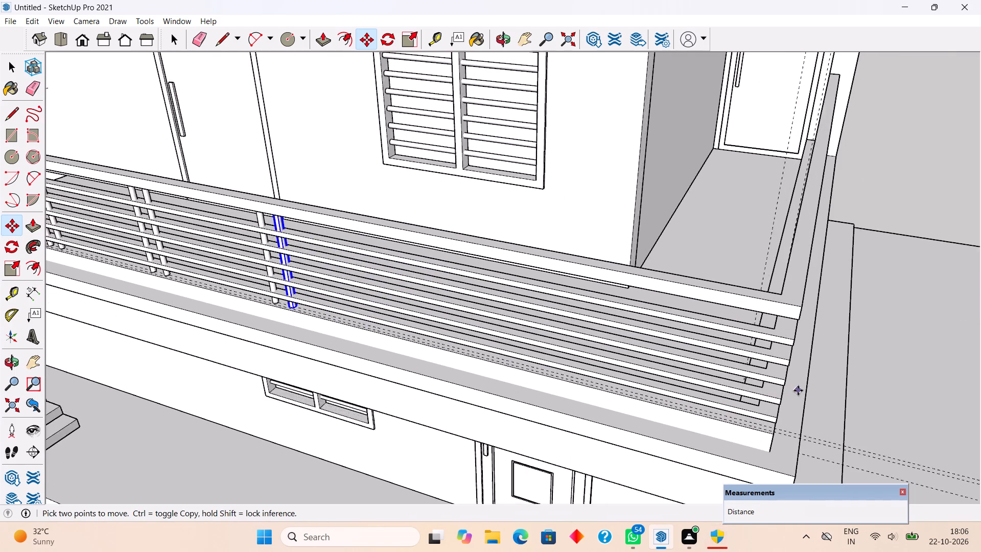
{"action": "scroll", "coordinate": [786, 417], "scroll_direction": "up", "scroll_amount": 3}
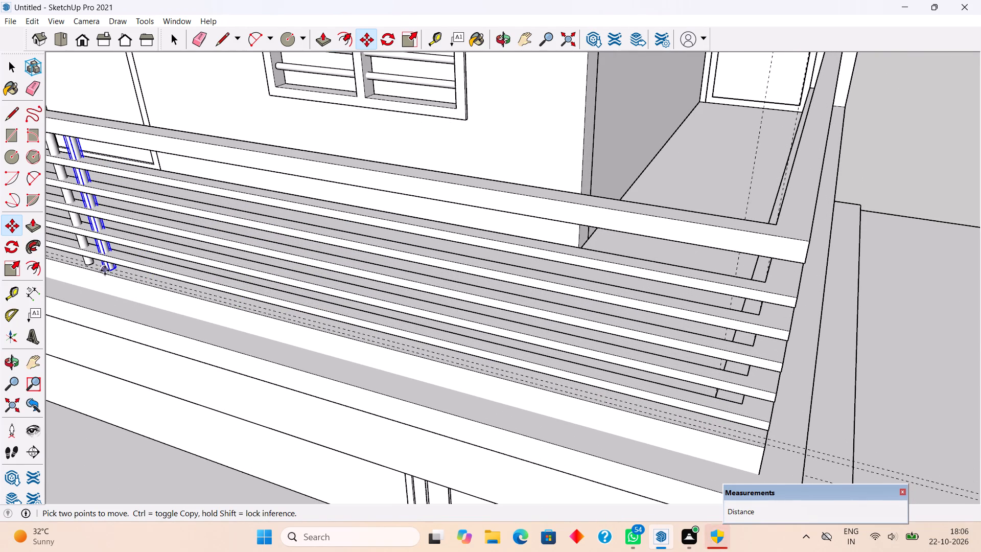
{"action": "scroll", "coordinate": [106, 270], "scroll_direction": "up", "scroll_amount": 10}
{"action": "left_click", "coordinate": [109, 263]}
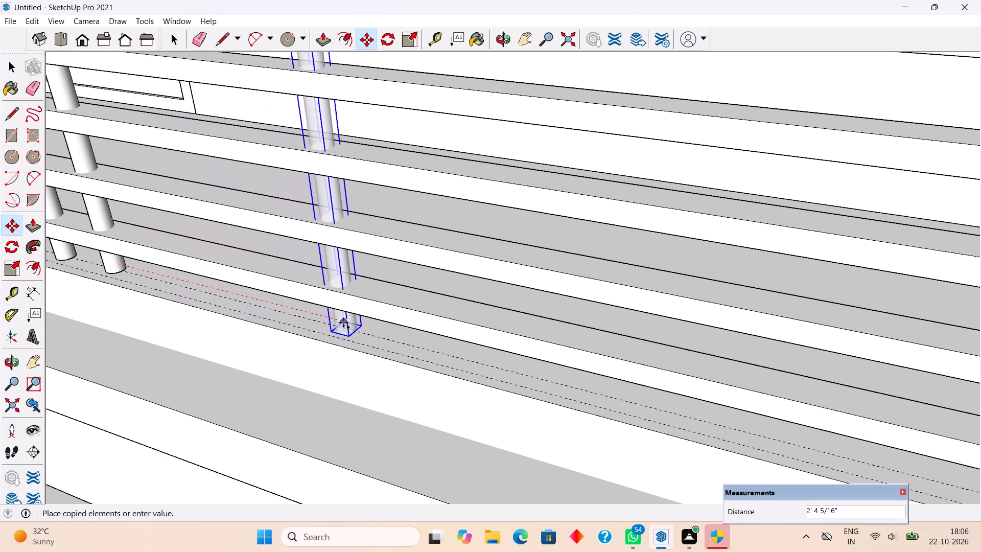
{"action": "left_click", "coordinate": [403, 335]}
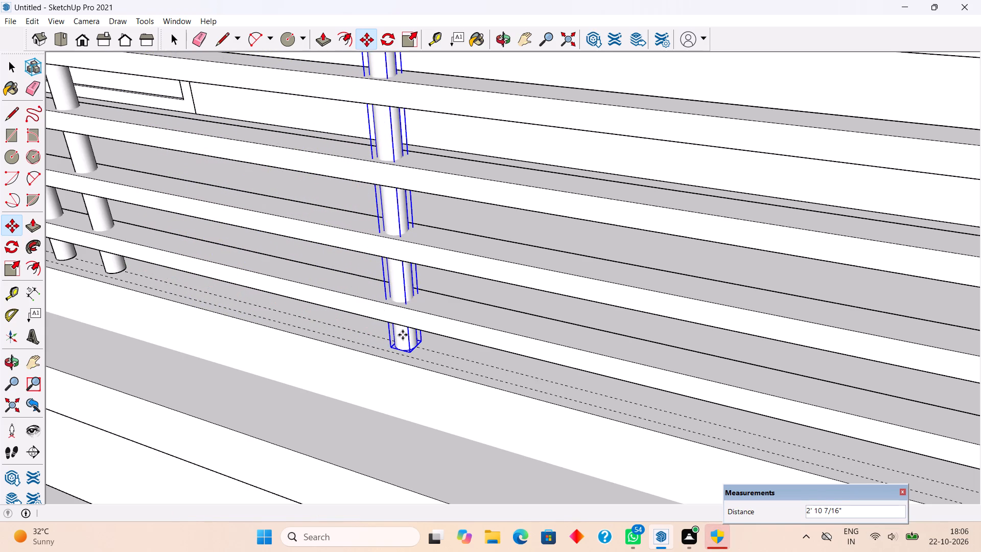
{"action": "left_click", "coordinate": [403, 335]}
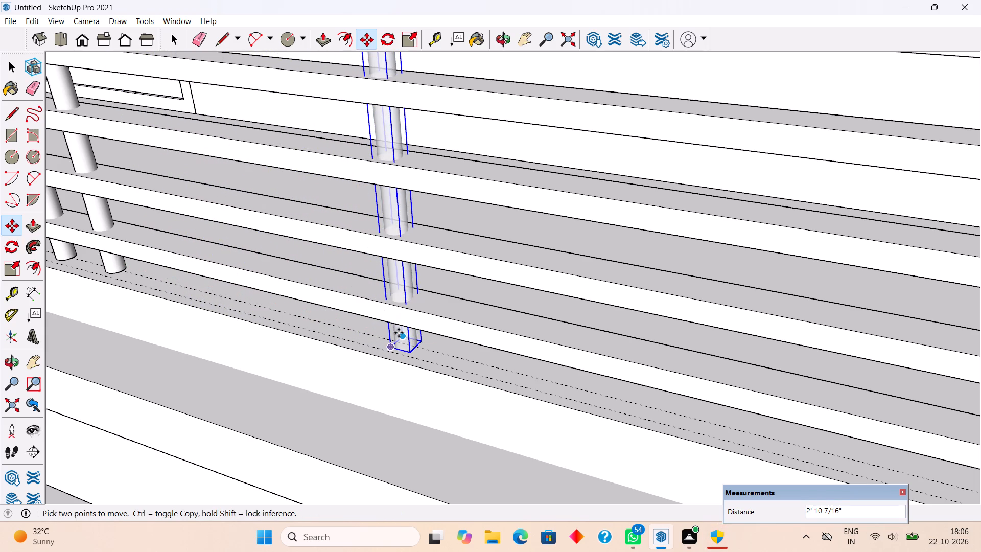
{"action": "left_click", "coordinate": [399, 333]}
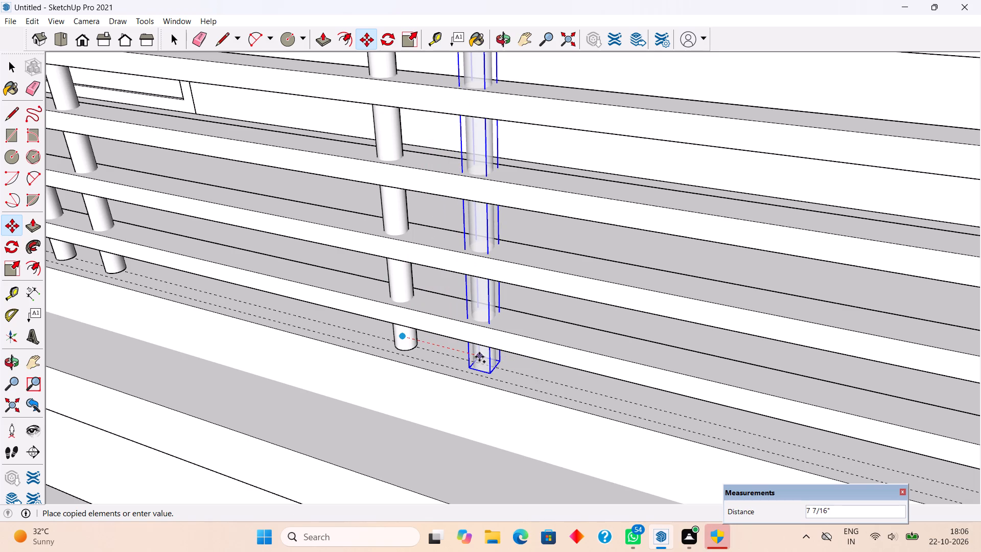
{"action": "left_click", "coordinate": [469, 354]}
{"action": "left_click", "coordinate": [469, 353]}
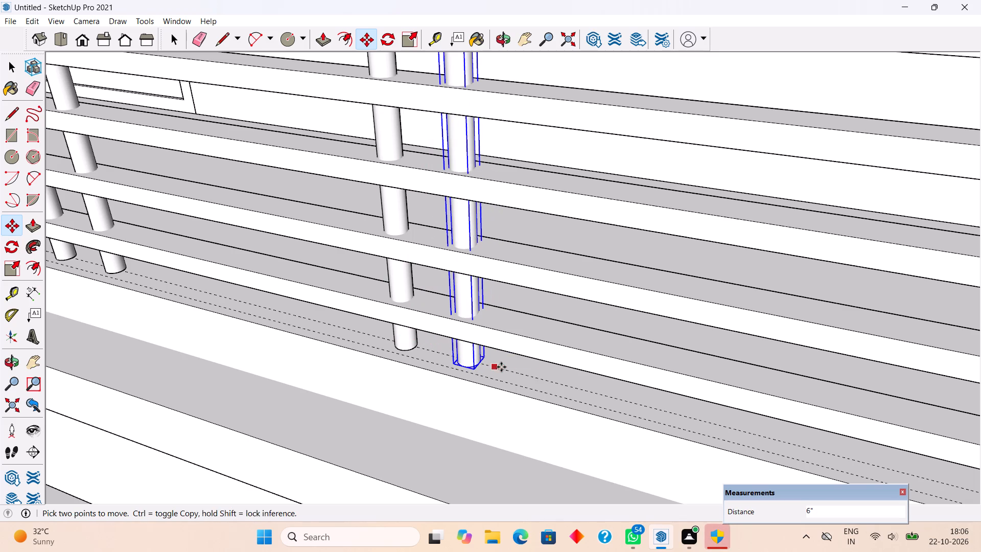
Add a seventh pair of posts along the guide, copying one about 2' 9" from the sixth pair and its partner about 5 9/16" beyond.
{"action": "left_click", "coordinate": [474, 354]}
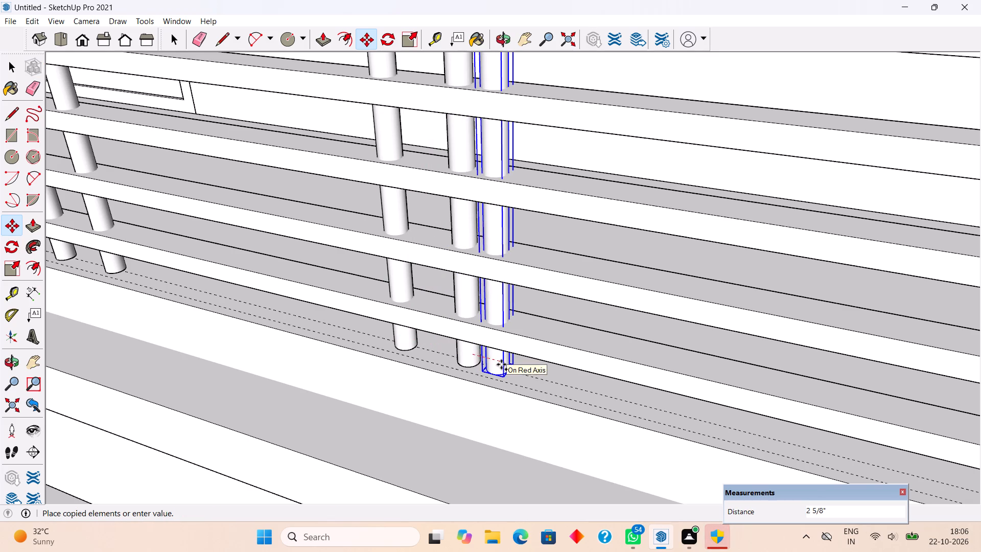
{"action": "scroll", "coordinate": [499, 364], "scroll_direction": "down", "scroll_amount": 15}
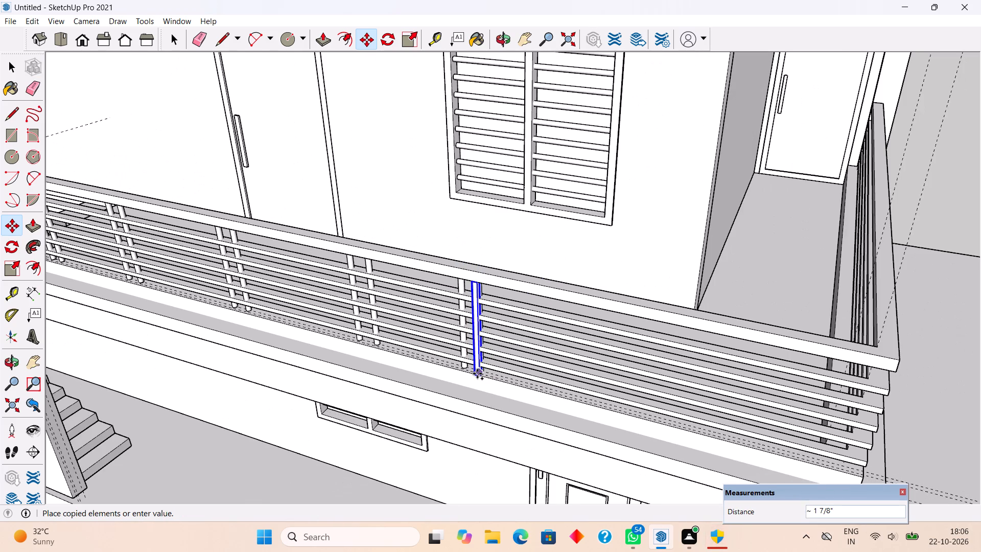
{"action": "scroll", "coordinate": [477, 374], "scroll_direction": "down", "scroll_amount": 2}
{"action": "scroll", "coordinate": [571, 390], "scroll_direction": "up", "scroll_amount": 10}
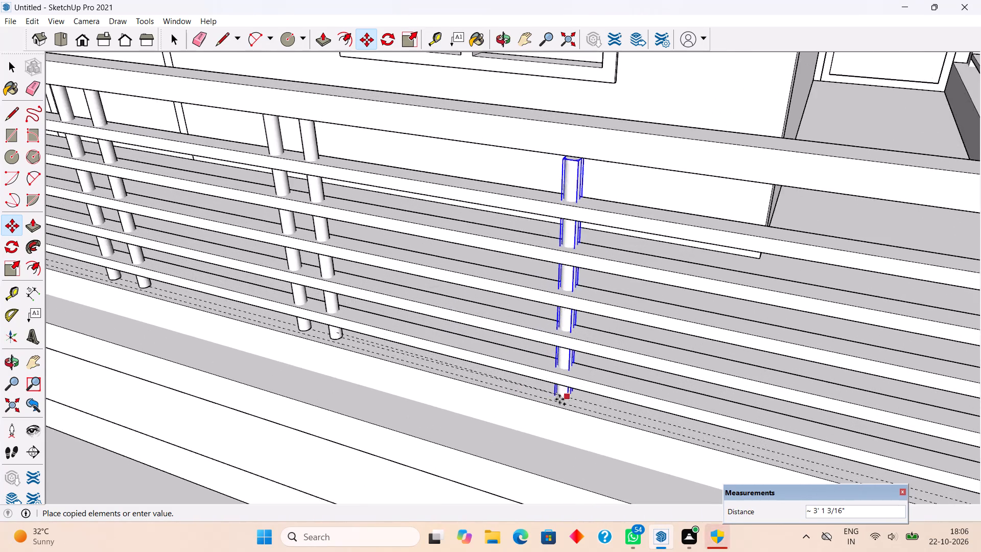
{"action": "scroll", "coordinate": [559, 399], "scroll_direction": "up", "scroll_amount": 8}
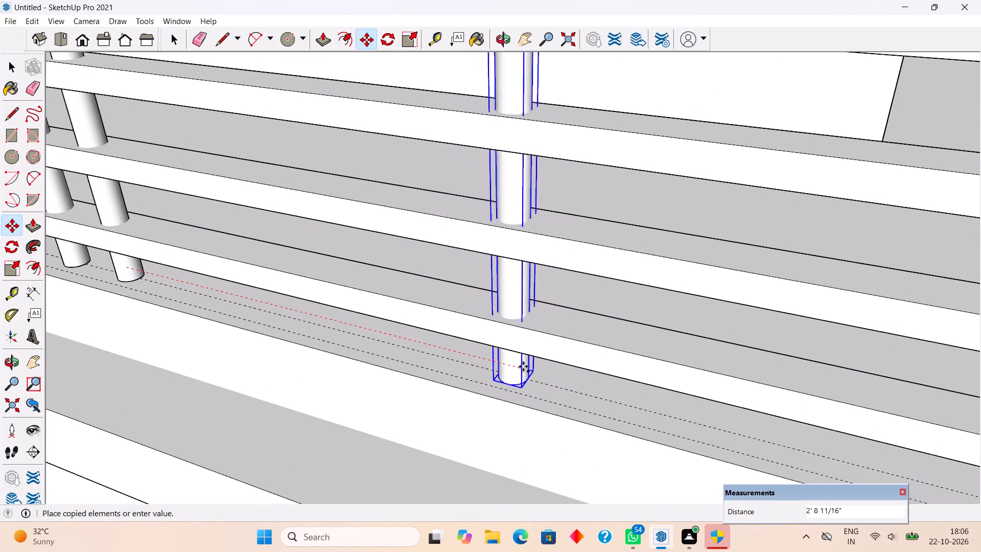
{"action": "left_click", "coordinate": [536, 366]}
{"action": "left_click", "coordinate": [532, 366]}
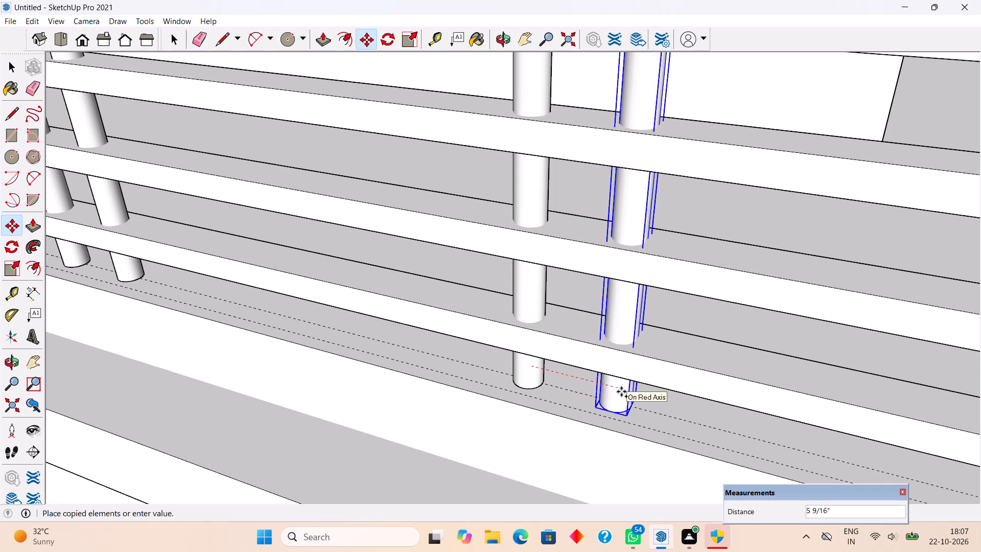
{"action": "left_click", "coordinate": [623, 393]}
Add an eighth pair of posts along the guide, copying one about 3' 5/8" from the seventh pair and its partner about 6" beyond.
{"action": "scroll", "coordinate": [566, 380], "scroll_direction": "down", "scroll_amount": 11}
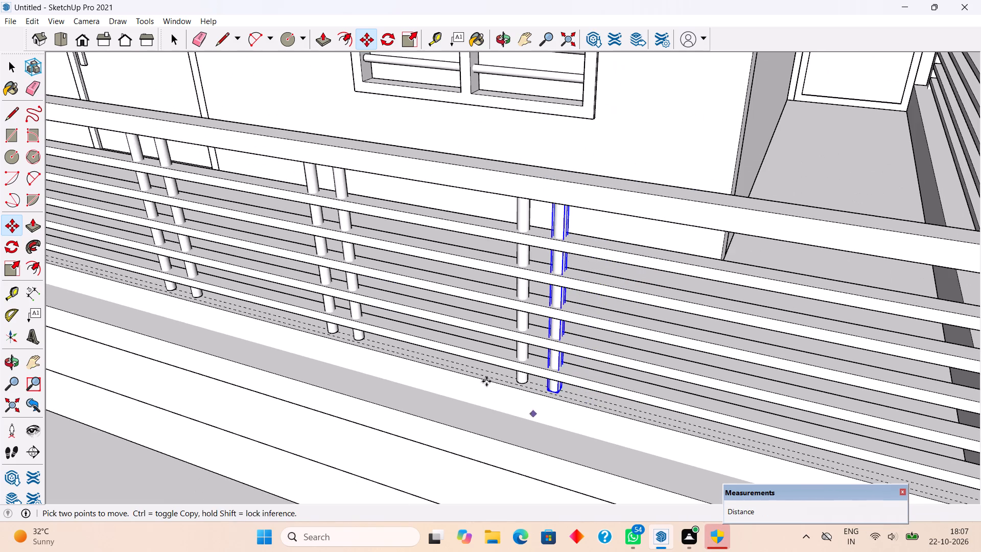
{"action": "scroll", "coordinate": [447, 347], "scroll_direction": "down", "scroll_amount": 8}
{"action": "scroll", "coordinate": [803, 481], "scroll_direction": "up", "scroll_amount": 5}
{"action": "scroll", "coordinate": [774, 444], "scroll_direction": "down", "scroll_amount": 5}
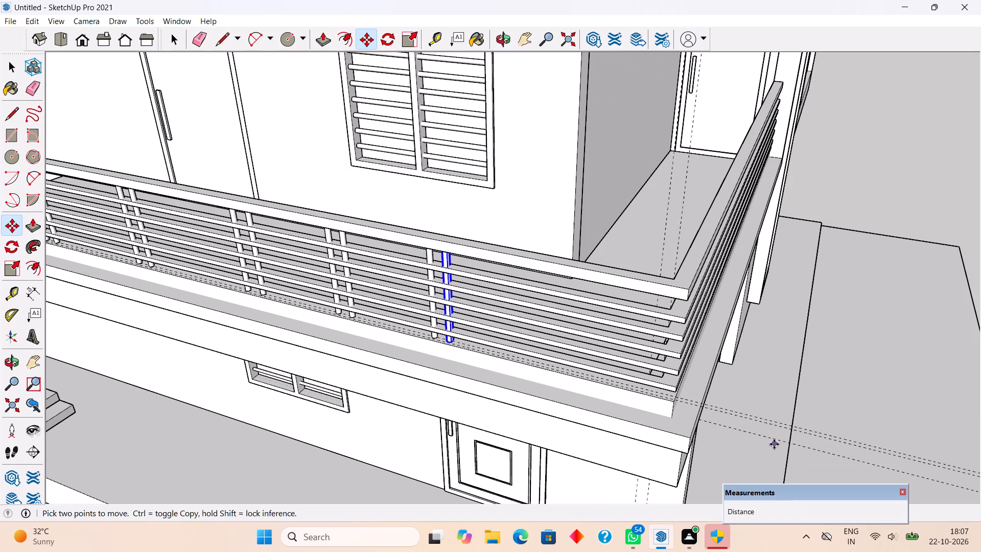
{"action": "scroll", "coordinate": [458, 359], "scroll_direction": "up", "scroll_amount": 14}
{"action": "scroll", "coordinate": [443, 313], "scroll_direction": "up", "scroll_amount": 3}
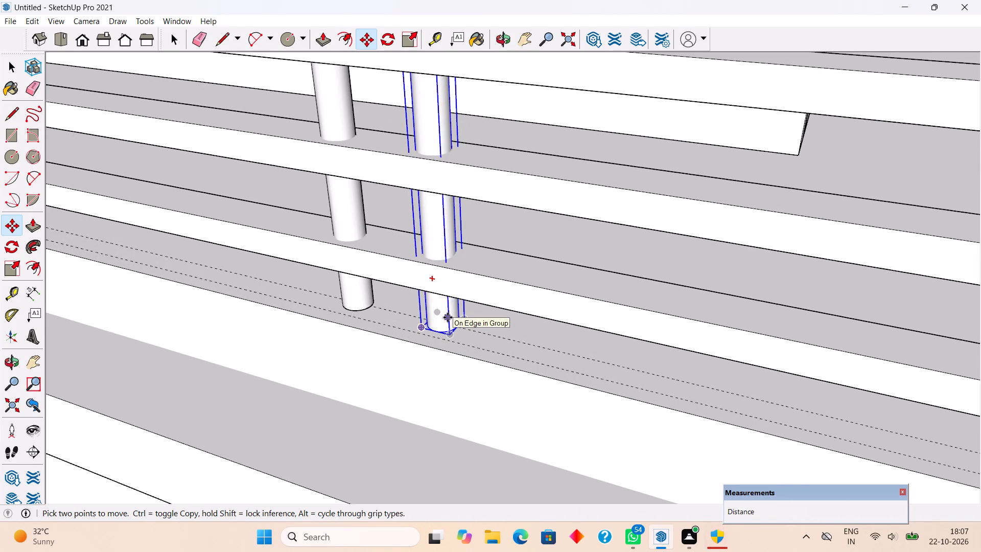
{"action": "left_click", "coordinate": [448, 317]}
{"action": "scroll", "coordinate": [563, 352], "scroll_direction": "down", "scroll_amount": 2}
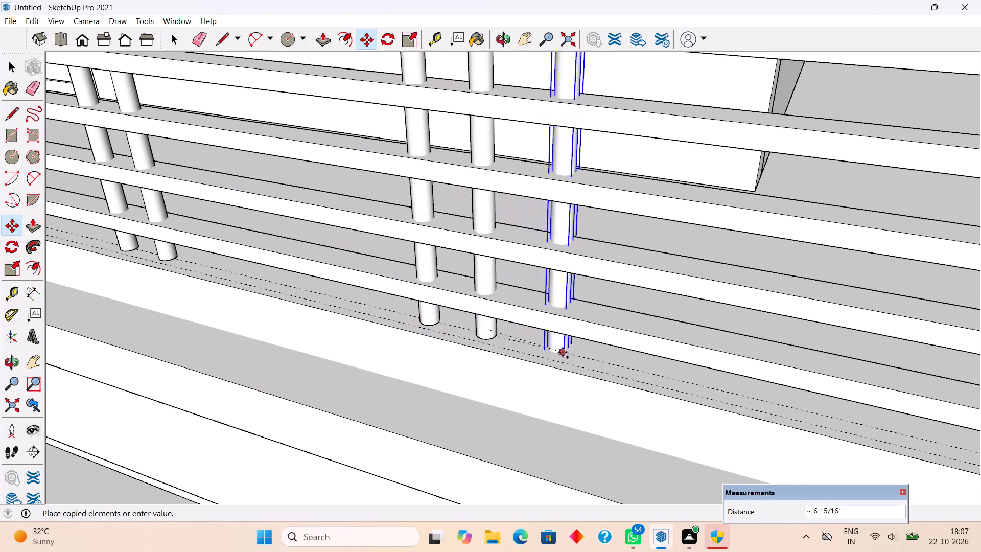
{"action": "scroll", "coordinate": [563, 352], "scroll_direction": "down", "scroll_amount": 14}
{"action": "scroll", "coordinate": [665, 373], "scroll_direction": "up", "scroll_amount": 3}
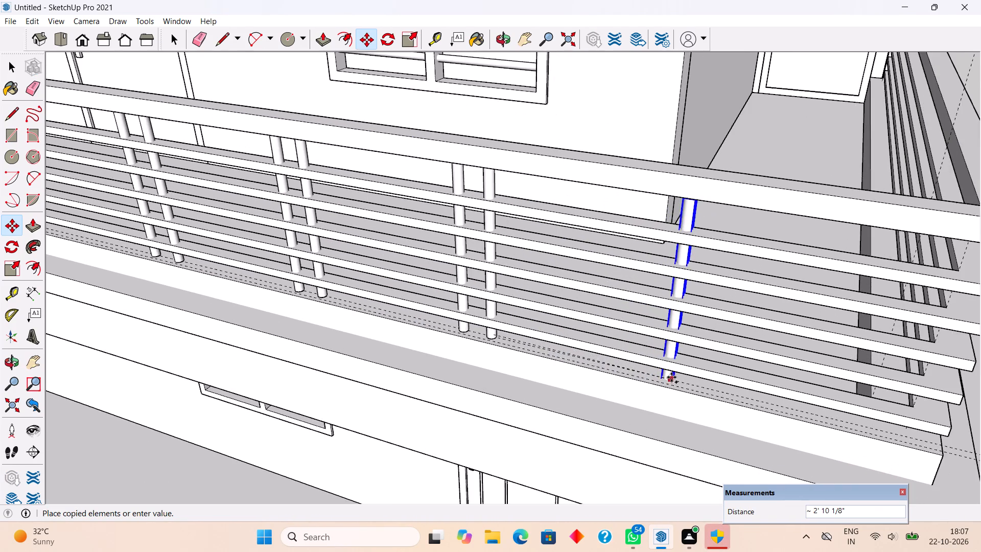
{"action": "scroll", "coordinate": [675, 378], "scroll_direction": "up", "scroll_amount": 5}
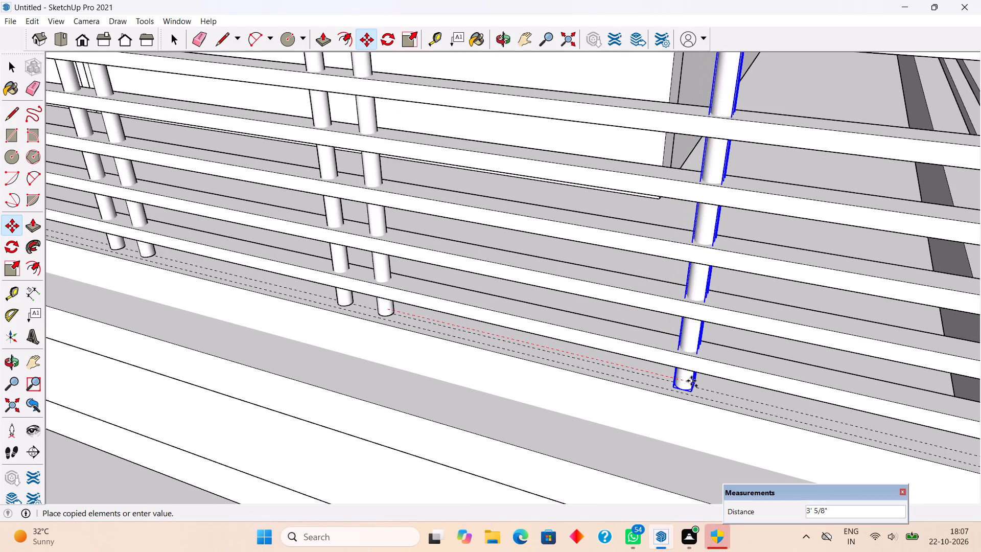
{"action": "left_click", "coordinate": [691, 381]}
{"action": "left_click", "coordinate": [691, 381]}
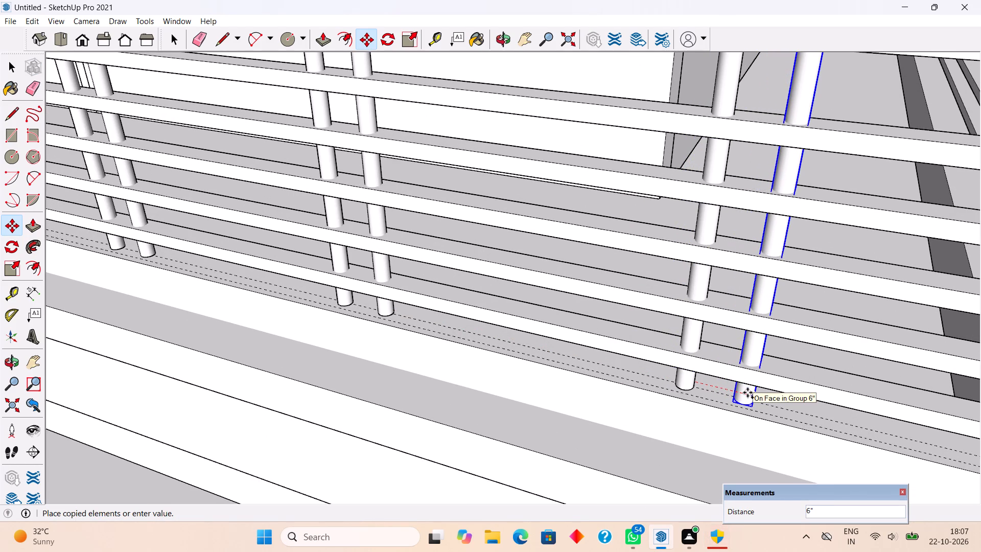
{"action": "left_click", "coordinate": [748, 393]}
Copy a post about 2' 6 9/16" beyond the eighth pair along the guide, close to the front balcony corner.
{"action": "scroll", "coordinate": [741, 387], "scroll_direction": "down", "scroll_amount": 6}
{"action": "scroll", "coordinate": [591, 366], "scroll_direction": "down", "scroll_amount": 10}
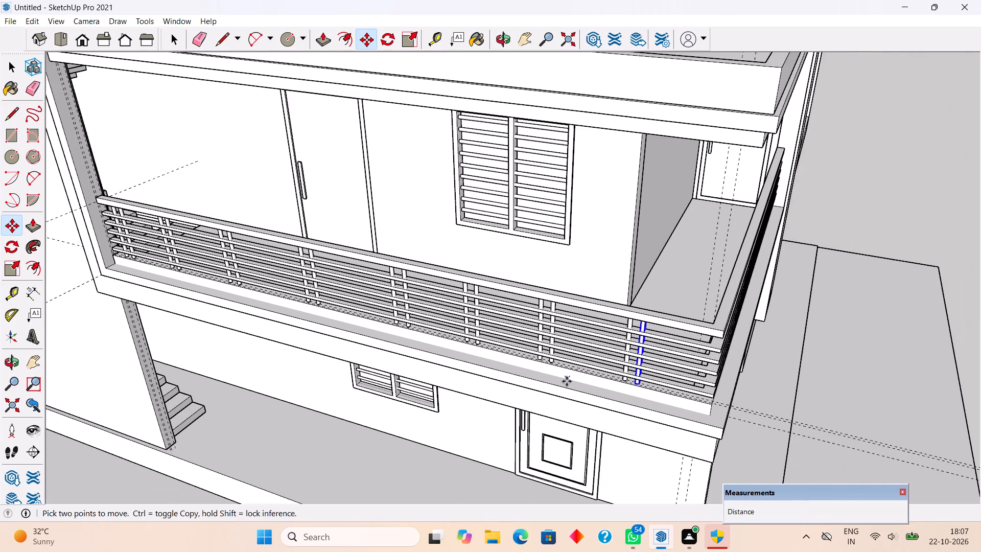
{"action": "scroll", "coordinate": [567, 381], "scroll_direction": "down", "scroll_amount": 2}
{"action": "middle_click_drag", "start_coordinate": [688, 415], "coordinate": [620, 346]}
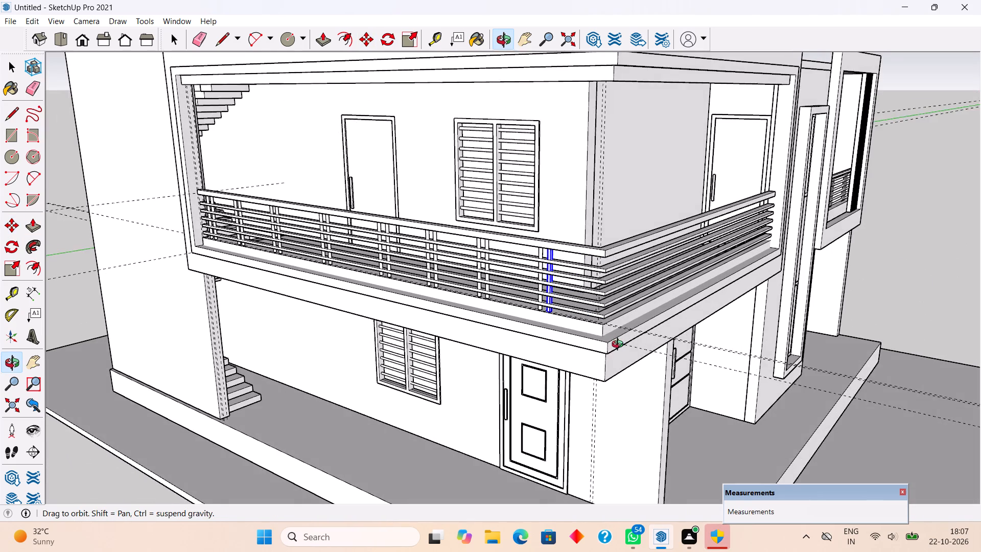
{"action": "middle_click_drag", "start_coordinate": [620, 346], "coordinate": [618, 345]}
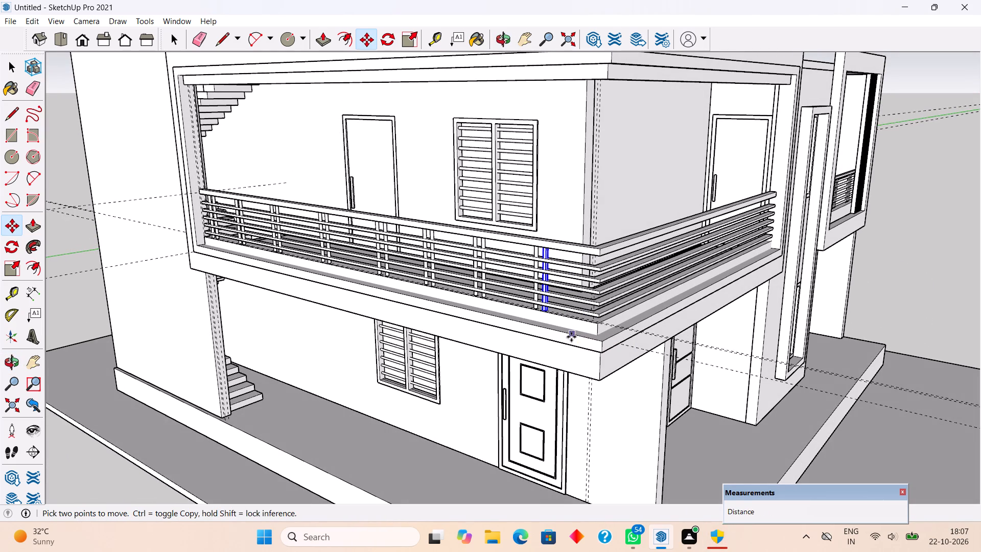
{"action": "scroll", "coordinate": [542, 298], "scroll_direction": "up", "scroll_amount": 15}
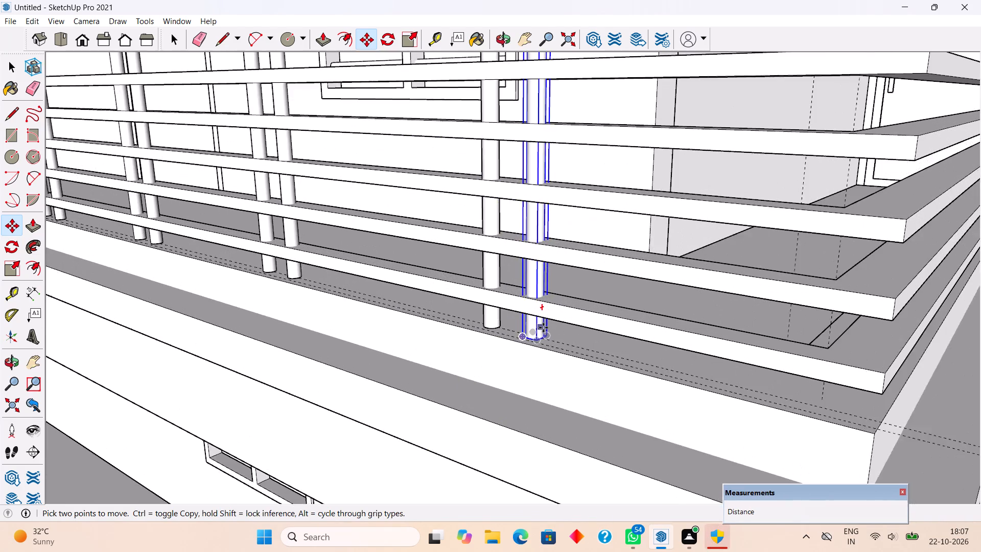
{"action": "scroll", "coordinate": [543, 328], "scroll_direction": "up", "scroll_amount": 4}
{"action": "left_click", "coordinate": [542, 328]}
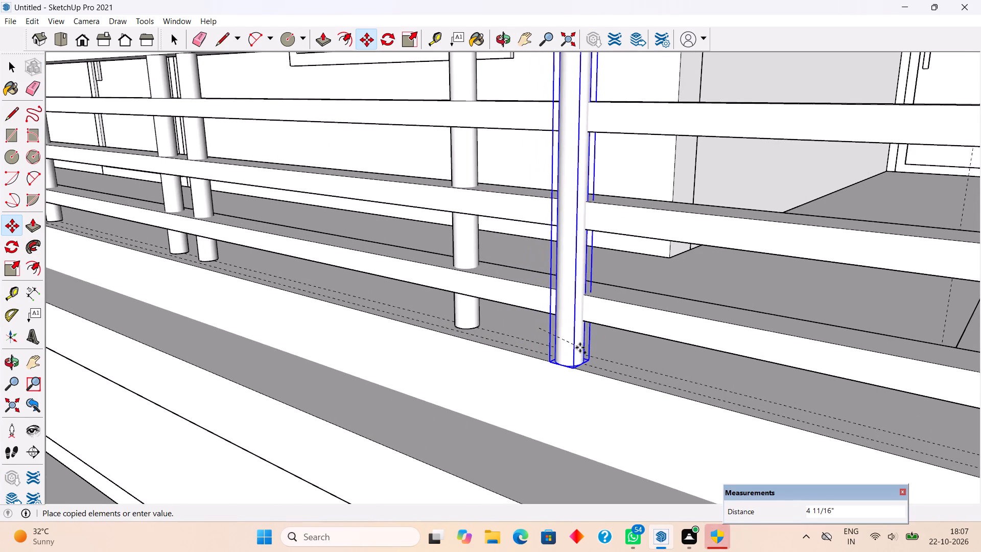
{"action": "scroll", "coordinate": [627, 354], "scroll_direction": "down", "scroll_amount": 8}
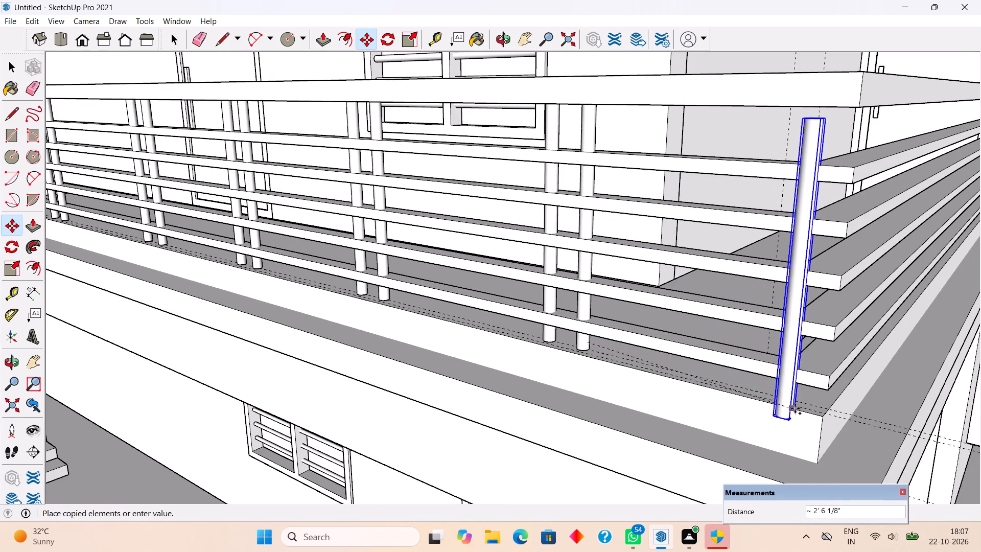
{"action": "scroll", "coordinate": [796, 392], "scroll_direction": "up", "scroll_amount": 4}
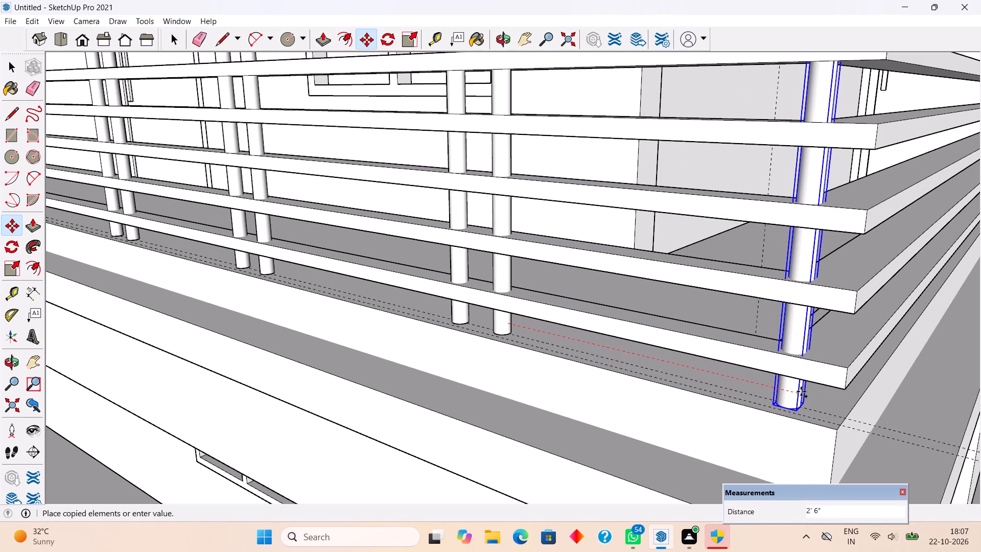
{"action": "left_click", "coordinate": [808, 392]}
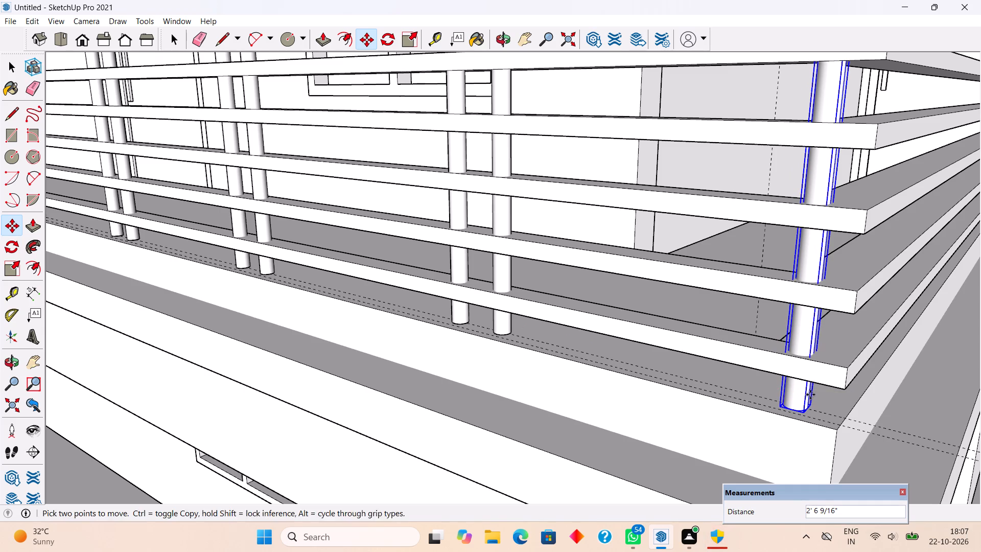
Copy the corner post along the green axis, past the corner and onto the adjoining side of the balcony railing.
{"action": "middle_click_drag", "start_coordinate": [826, 403], "coordinate": [473, 369]}
{"action": "scroll", "coordinate": [405, 422], "scroll_direction": "up", "scroll_amount": 4}
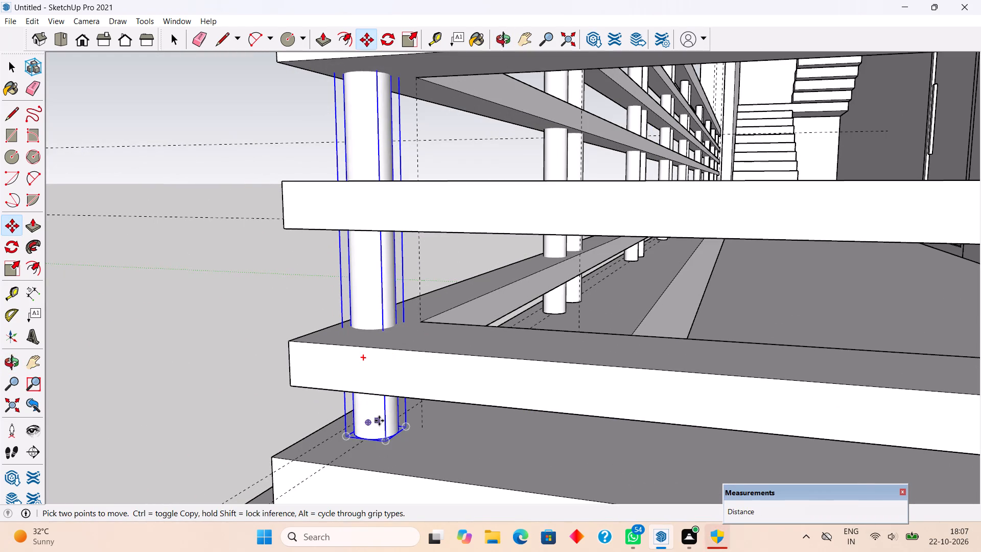
{"action": "left_click", "coordinate": [381, 420]}
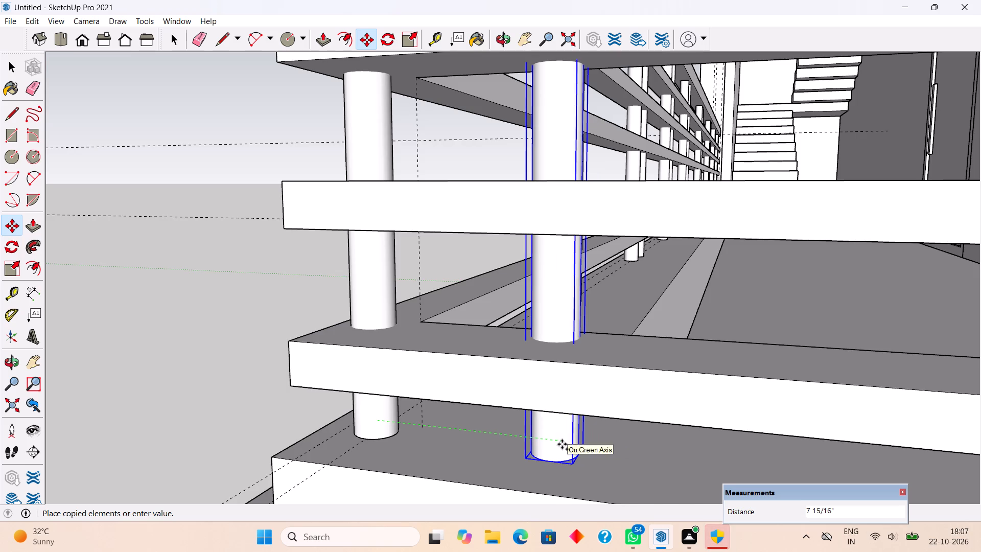
{"action": "scroll", "coordinate": [563, 445], "scroll_direction": "down", "scroll_amount": 9}
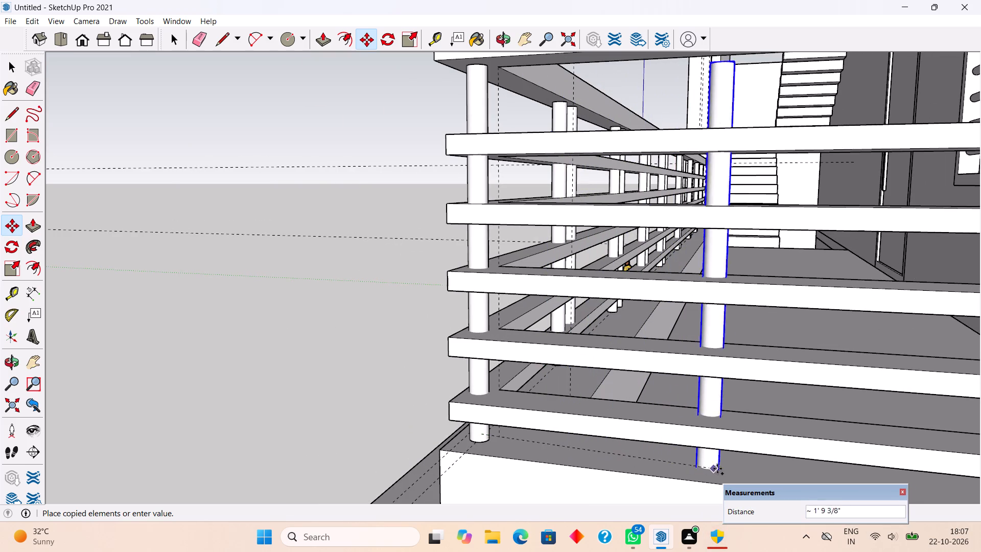
{"action": "left_click", "coordinate": [757, 470]}
Copy the corner post about 6" back along the long side of the railing to complete the corner pair.
{"action": "middle_click_drag", "start_coordinate": [499, 473], "coordinate": [918, 413]}
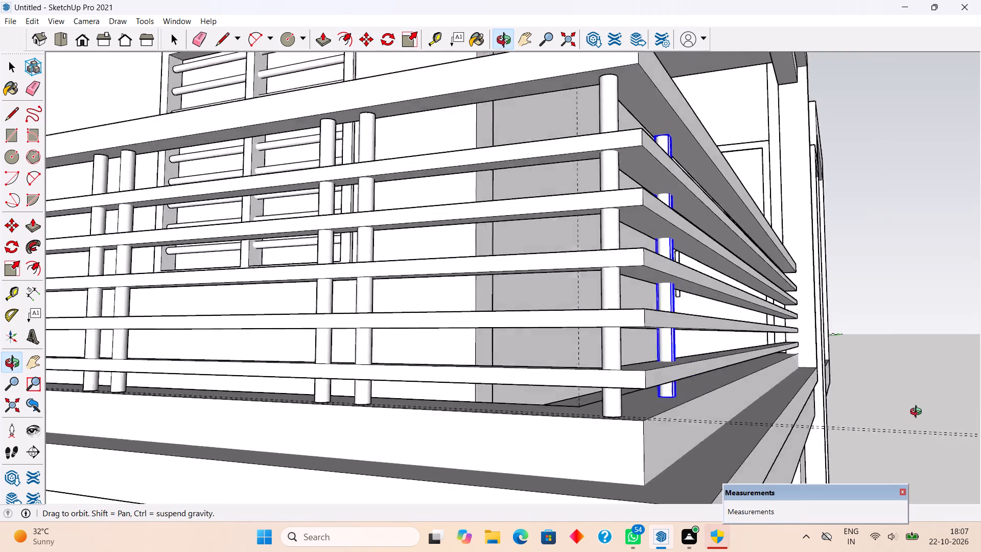
{"action": "middle_click_drag", "start_coordinate": [918, 413], "coordinate": [980, 447]}
{"action": "middle_click_drag", "start_coordinate": [561, 435], "coordinate": [674, 428]}
{"action": "scroll", "coordinate": [639, 402], "scroll_direction": "up", "scroll_amount": 3}
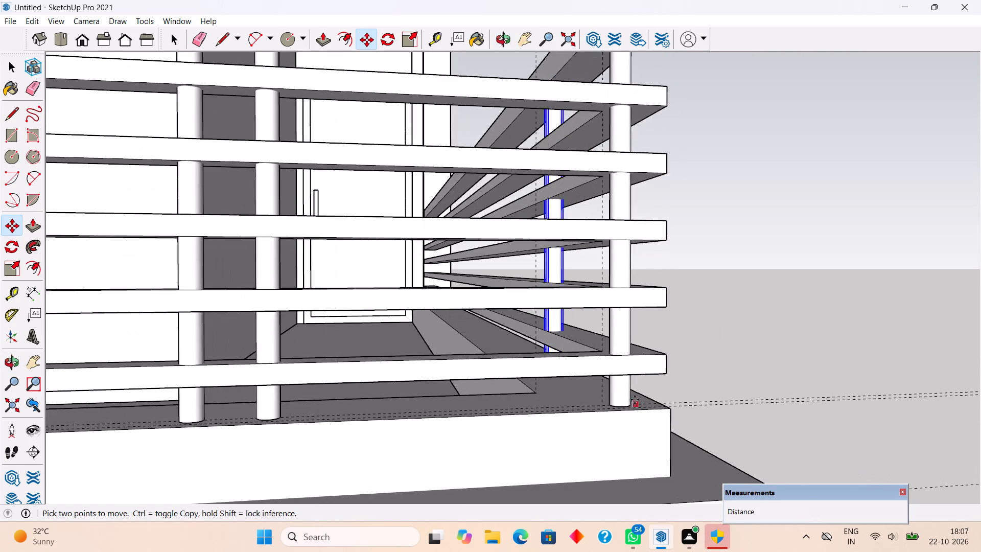
{"action": "key", "text": "space"}
{"action": "left_click", "coordinate": [625, 390]}
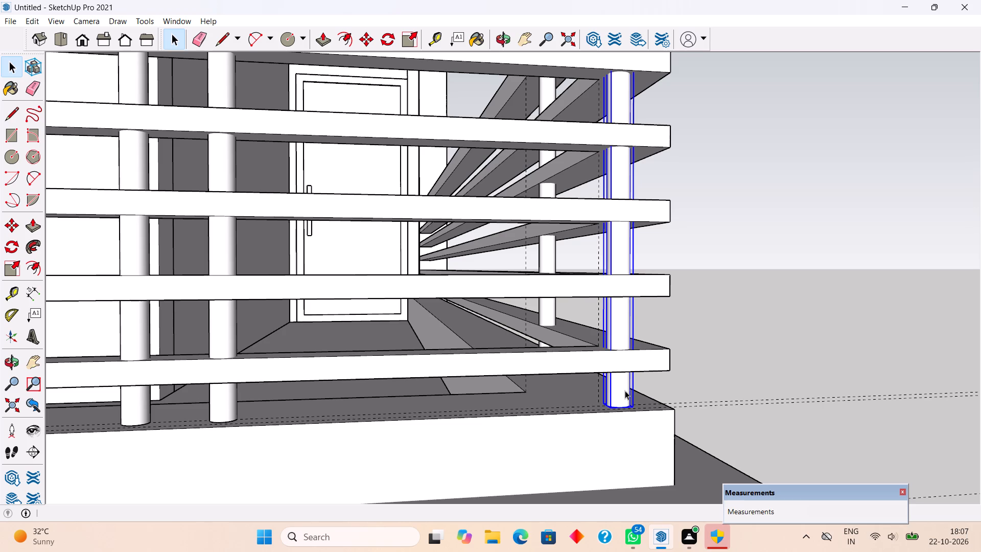
{"action": "key", "text": "m"}
{"action": "left_click", "coordinate": [625, 390]}
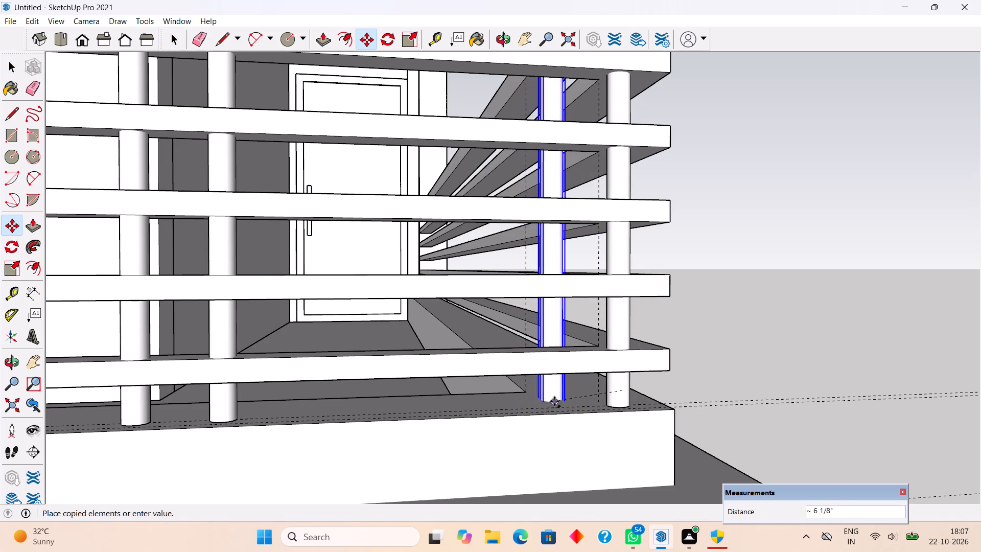
{"action": "scroll", "coordinate": [559, 409], "scroll_direction": "up", "scroll_amount": 5}
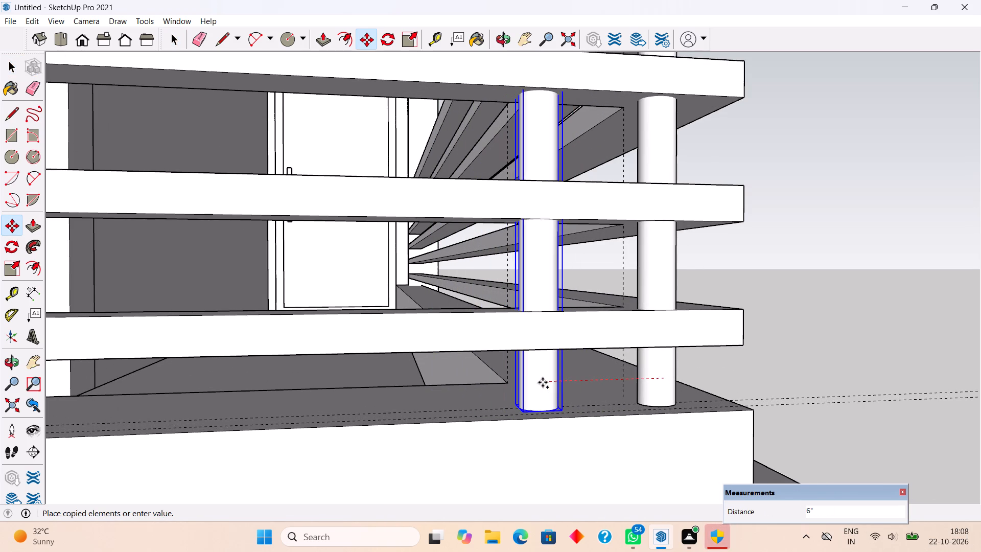
{"action": "left_click", "coordinate": [543, 382]}
Copy the single post on the adjoining side about 6" further from the corner to form that side's first pair.
{"action": "middle_click_drag", "start_coordinate": [671, 419], "coordinate": [94, 424]}
{"action": "scroll", "coordinate": [94, 424], "scroll_direction": "down", "scroll_amount": 4}
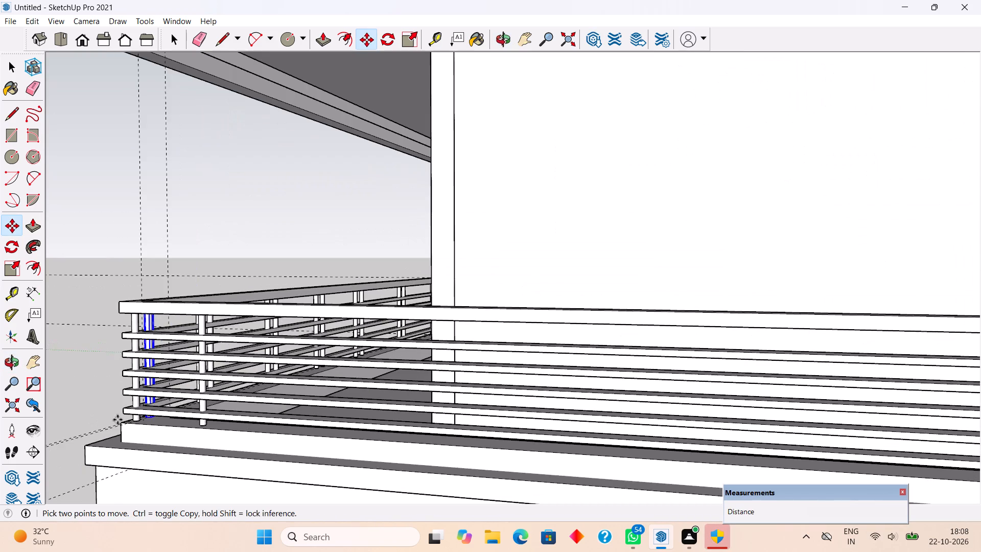
{"action": "middle_click_drag", "start_coordinate": [368, 439], "coordinate": [489, 417]}
{"action": "scroll", "coordinate": [217, 409], "scroll_direction": "up", "scroll_amount": 5}
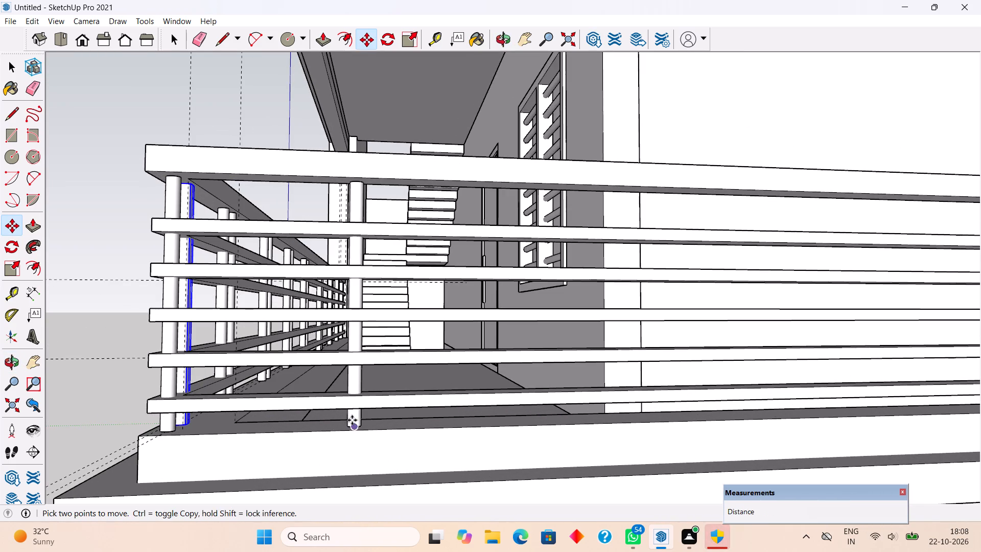
{"action": "key", "text": "space"}
{"action": "left_click", "coordinate": [353, 420]}
{"action": "key", "text": "m"}
{"action": "left_click", "coordinate": [353, 420]}
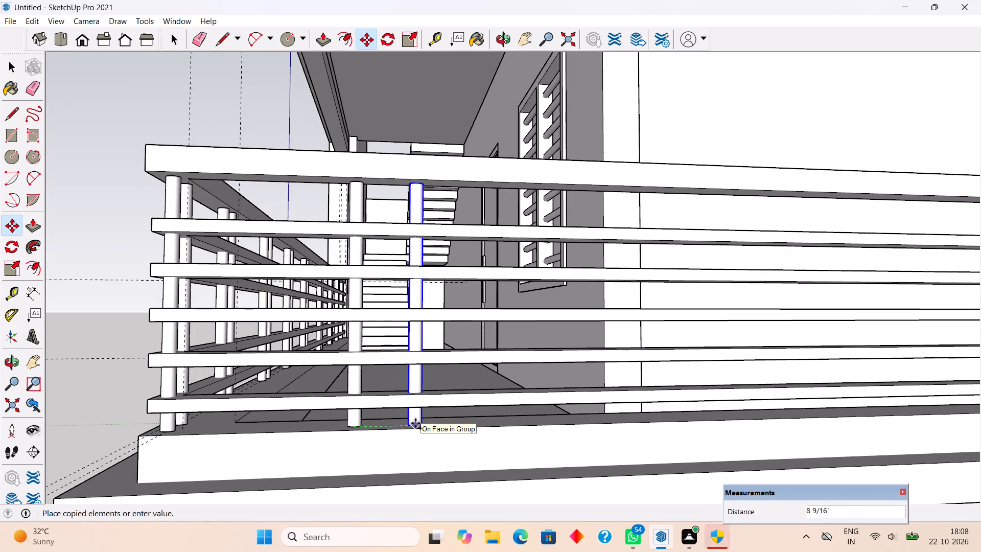
{"action": "left_click", "coordinate": [401, 423]}
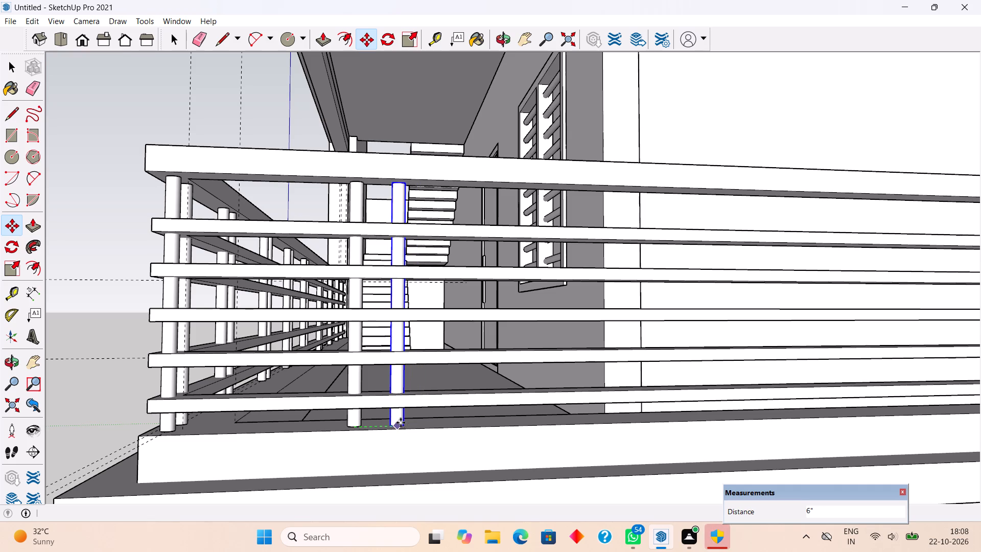
Add a second pair of posts on the adjoining side, copying one beyond the first pair and its partner about 6" further.
{"action": "left_click", "coordinate": [400, 421]}
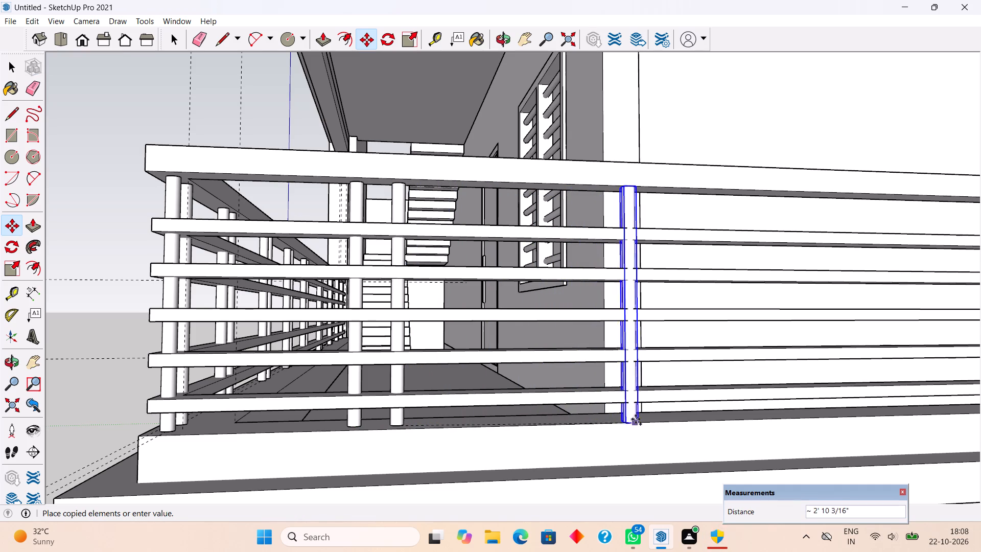
{"action": "left_click", "coordinate": [670, 418]}
{"action": "scroll", "coordinate": [670, 418], "scroll_direction": "down", "scroll_amount": 5}
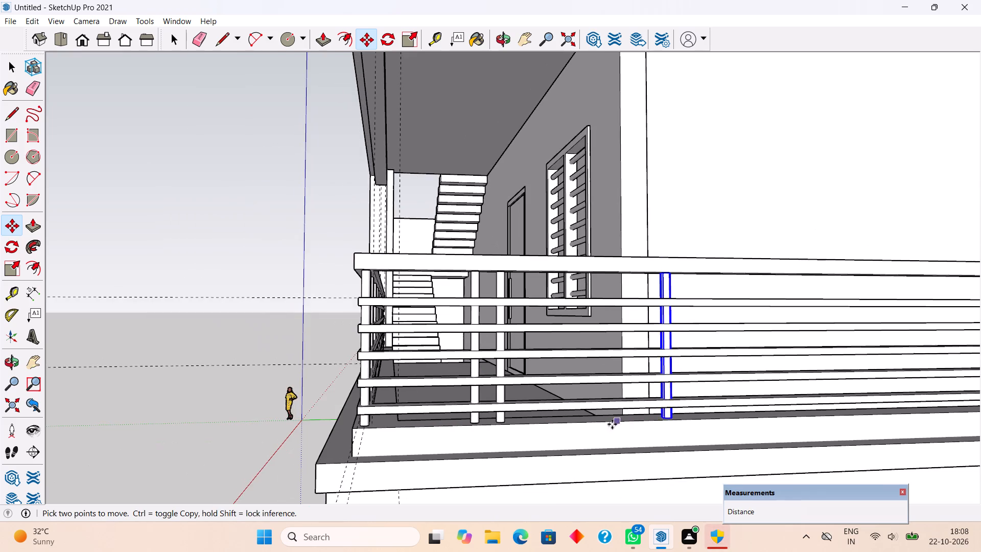
{"action": "scroll", "coordinate": [496, 411], "scroll_direction": "down", "scroll_amount": 4}
{"action": "scroll", "coordinate": [337, 402], "scroll_direction": "down", "scroll_amount": 4}
{"action": "scroll", "coordinate": [635, 461], "scroll_direction": "up", "scroll_amount": 4}
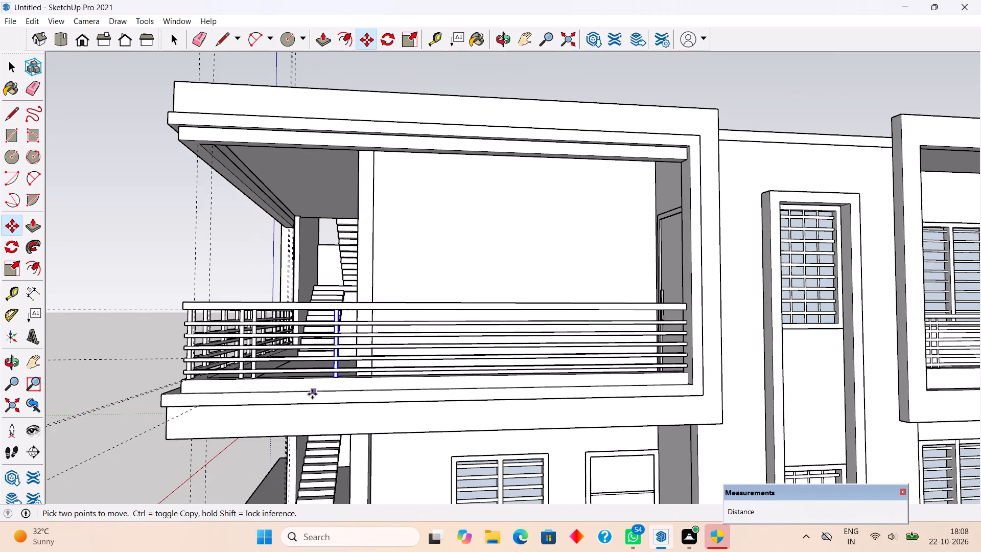
{"action": "scroll", "coordinate": [312, 394], "scroll_direction": "up", "scroll_amount": 3}
{"action": "scroll", "coordinate": [501, 398], "scroll_direction": "up", "scroll_amount": 5}
{"action": "middle_click_drag", "start_coordinate": [467, 404], "coordinate": [457, 469]}
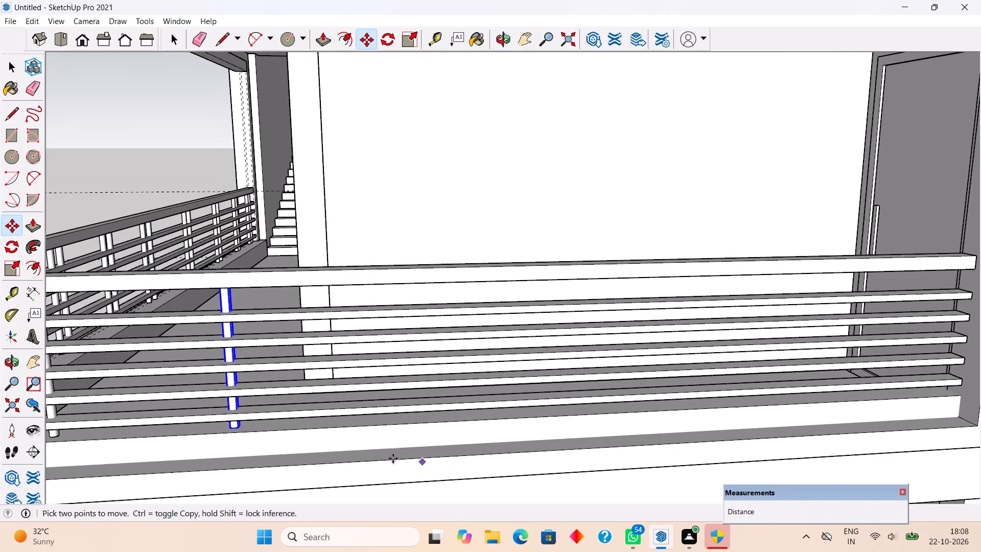
{"action": "scroll", "coordinate": [190, 416], "scroll_direction": "up", "scroll_amount": 4}
{"action": "scroll", "coordinate": [270, 438], "scroll_direction": "up", "scroll_amount": 6}
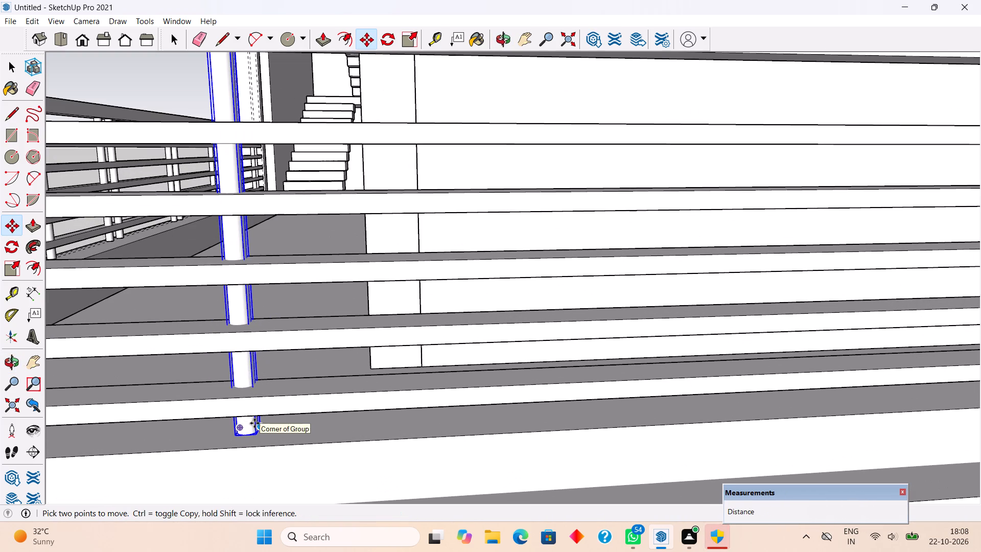
{"action": "left_click", "coordinate": [254, 423]}
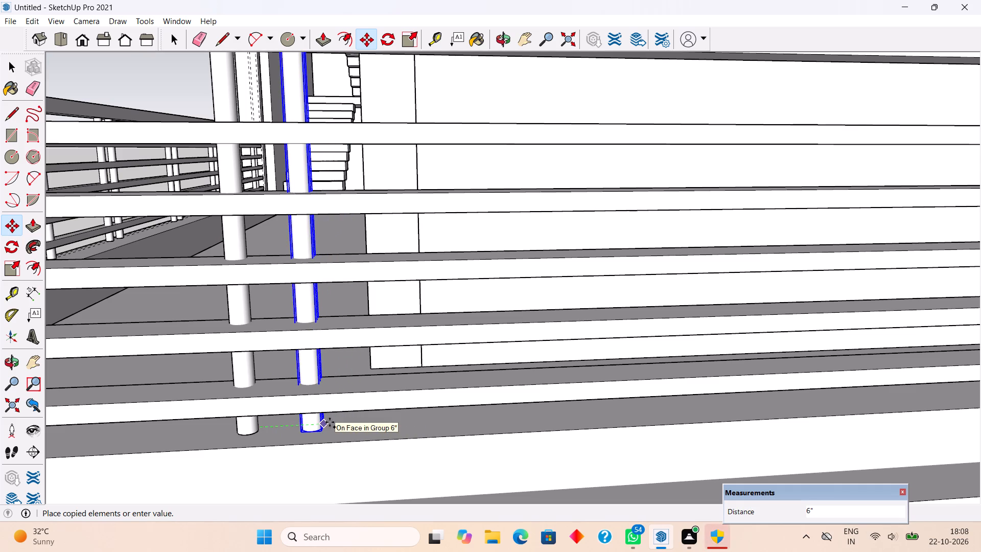
{"action": "left_click", "coordinate": [330, 422]}
Add a third pair of posts on this side, copying one about 2' 9 13/16" from the second pair and its partner about 6" beyond.
{"action": "left_click", "coordinate": [314, 422]}
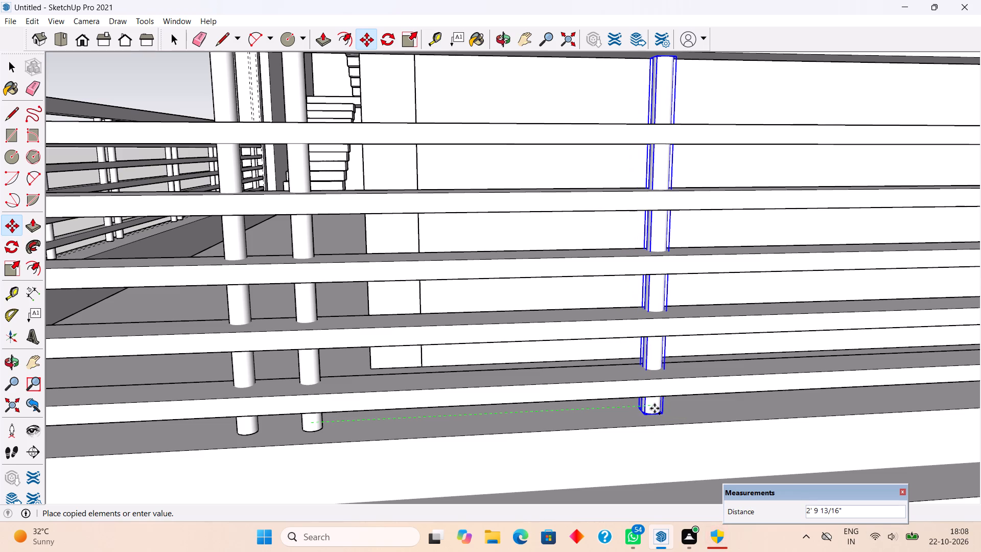
{"action": "left_click", "coordinate": [655, 408]}
{"action": "scroll", "coordinate": [548, 410], "scroll_direction": "down", "scroll_amount": 6}
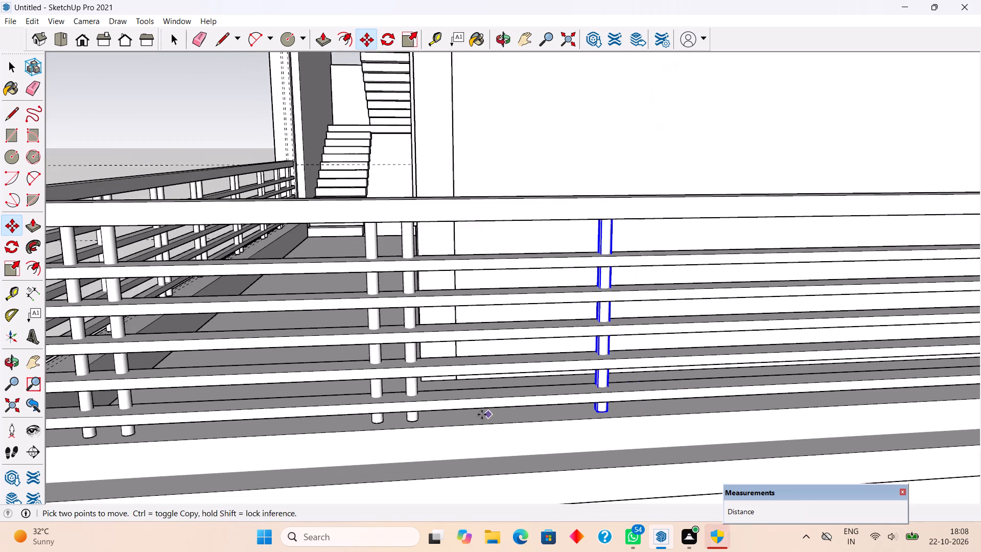
{"action": "scroll", "coordinate": [377, 413], "scroll_direction": "down", "scroll_amount": 4}
{"action": "scroll", "coordinate": [914, 426], "scroll_direction": "up", "scroll_amount": 4}
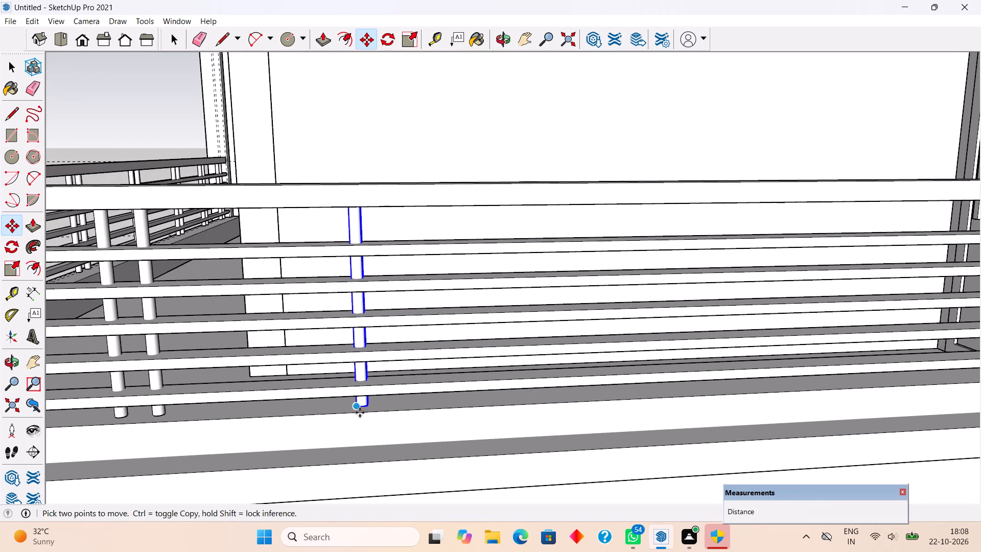
{"action": "scroll", "coordinate": [362, 410], "scroll_direction": "up", "scroll_amount": 12}
{"action": "left_click", "coordinate": [365, 397]}
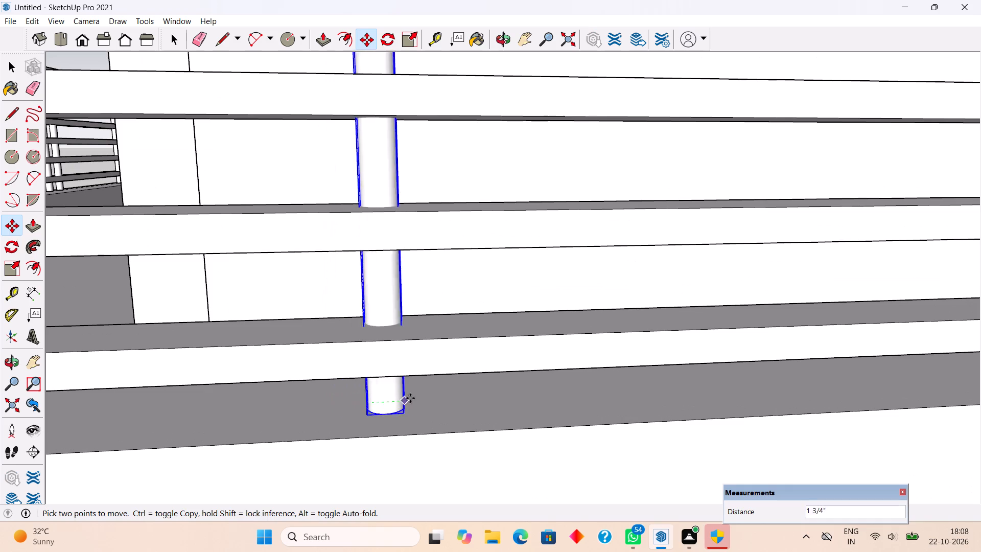
{"action": "left_click", "coordinate": [480, 403]}
Add a fourth pair of posts on this side, copying one about 4' 2 3/8" from the third pair and its partner about 6" beyond.
{"action": "scroll", "coordinate": [389, 441], "scroll_direction": "down", "scroll_amount": 6}
{"action": "scroll", "coordinate": [331, 439], "scroll_direction": "down", "scroll_amount": 11}
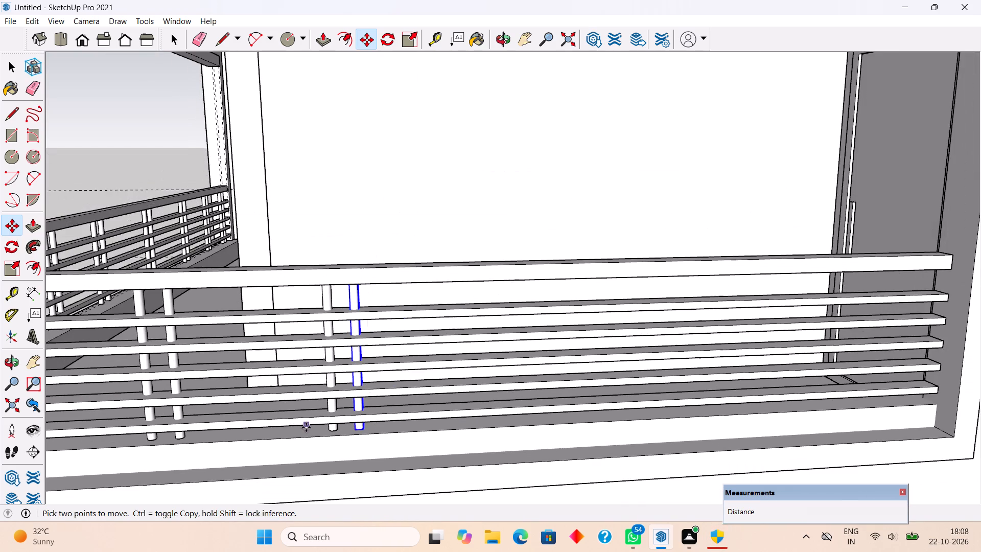
{"action": "scroll", "coordinate": [305, 429], "scroll_direction": "down", "scroll_amount": 1}
{"action": "scroll", "coordinate": [862, 394], "scroll_direction": "up", "scroll_amount": 2}
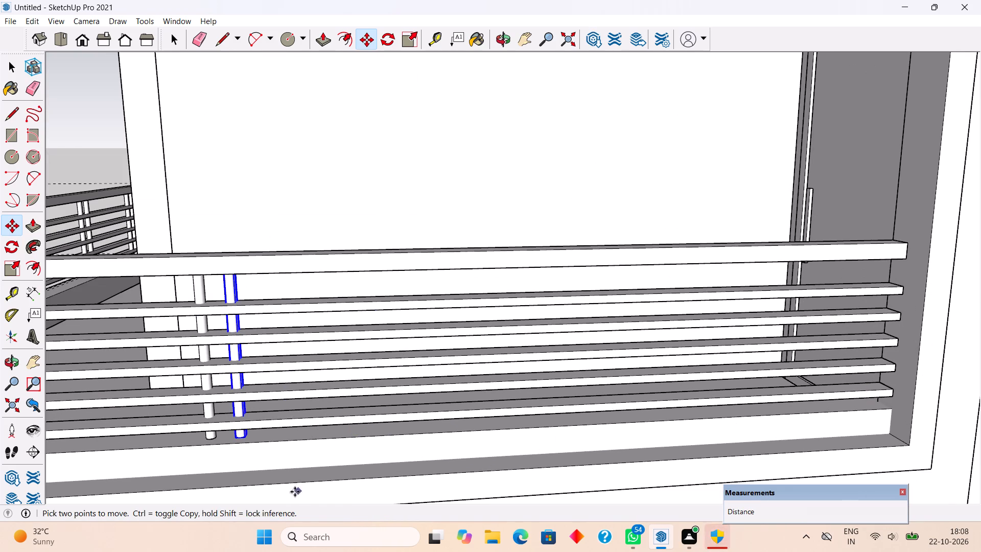
{"action": "left_click", "coordinate": [244, 438]}
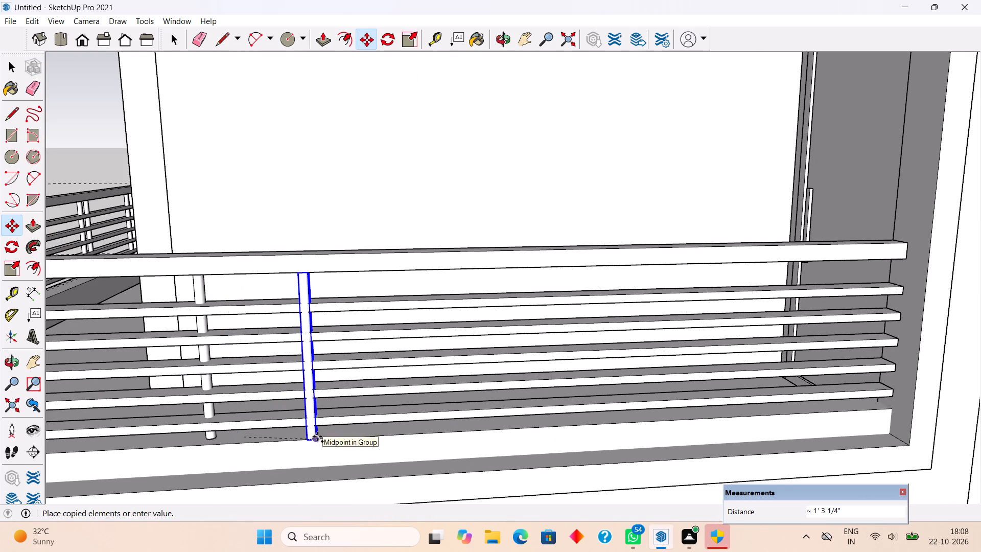
{"action": "left_click", "coordinate": [485, 426]}
{"action": "left_click", "coordinate": [485, 426]}
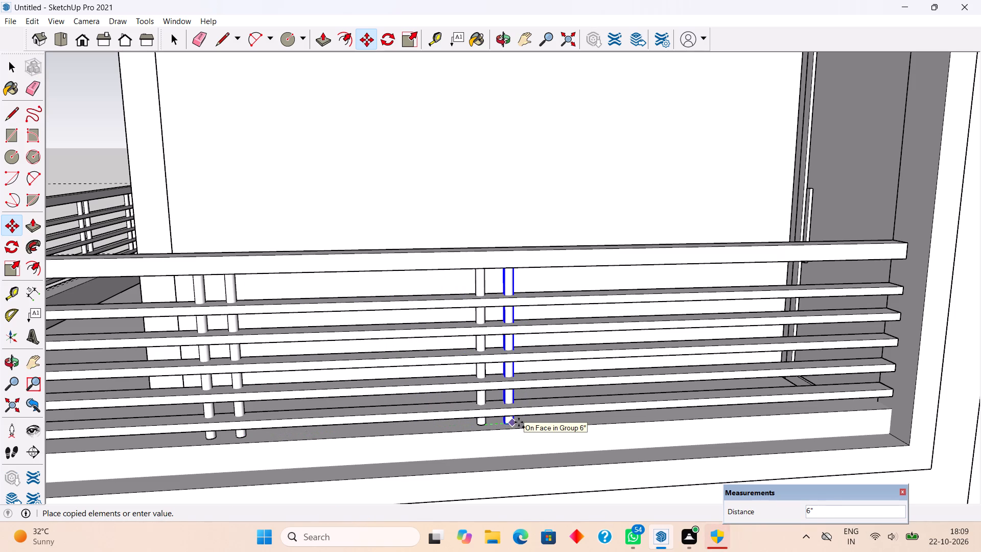
{"action": "left_click", "coordinate": [519, 422]}
Add a fifth pair of posts near the far end of this side, about 4' 10 3/4" from the fourth pair and 6" apart.
{"action": "scroll", "coordinate": [516, 422], "scroll_direction": "up", "scroll_amount": 14}
{"action": "left_click", "coordinate": [507, 422]}
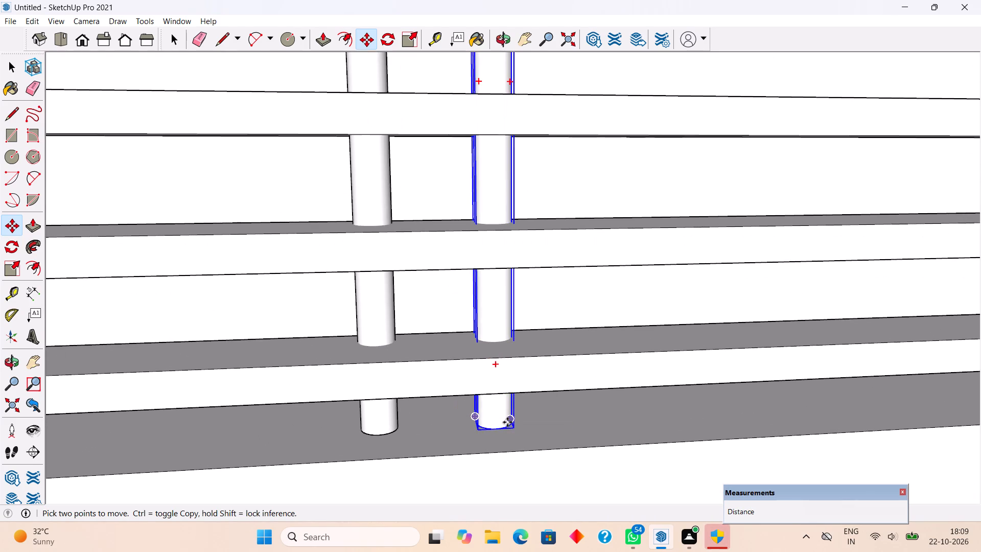
{"action": "scroll", "coordinate": [550, 427], "scroll_direction": "down", "scroll_amount": 10}
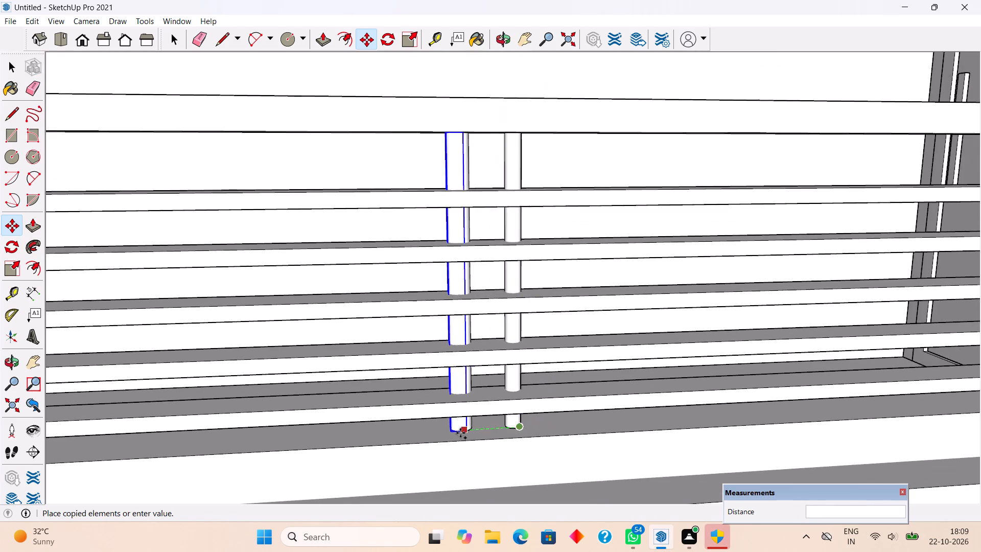
{"action": "scroll", "coordinate": [460, 433], "scroll_direction": "down", "scroll_amount": 8}
{"action": "scroll", "coordinate": [667, 421], "scroll_direction": "up", "scroll_amount": 2}
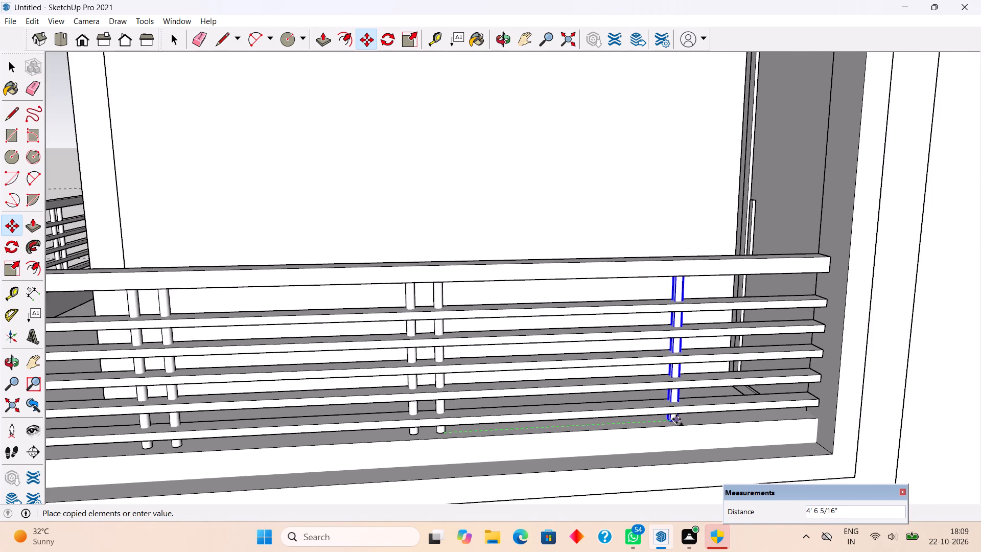
{"action": "scroll", "coordinate": [676, 419], "scroll_direction": "up", "scroll_amount": 5}
{"action": "left_click", "coordinate": [706, 422]}
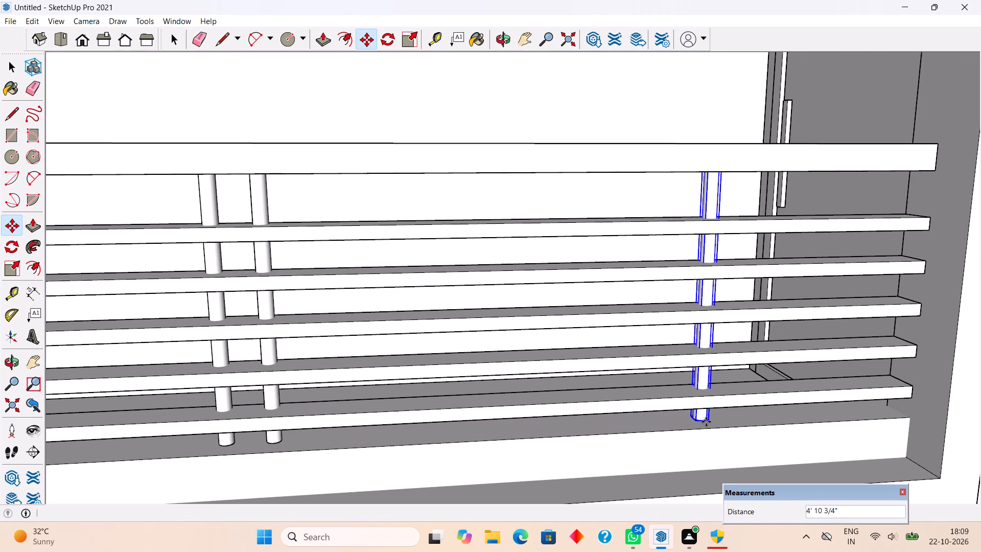
{"action": "left_click", "coordinate": [706, 422]}
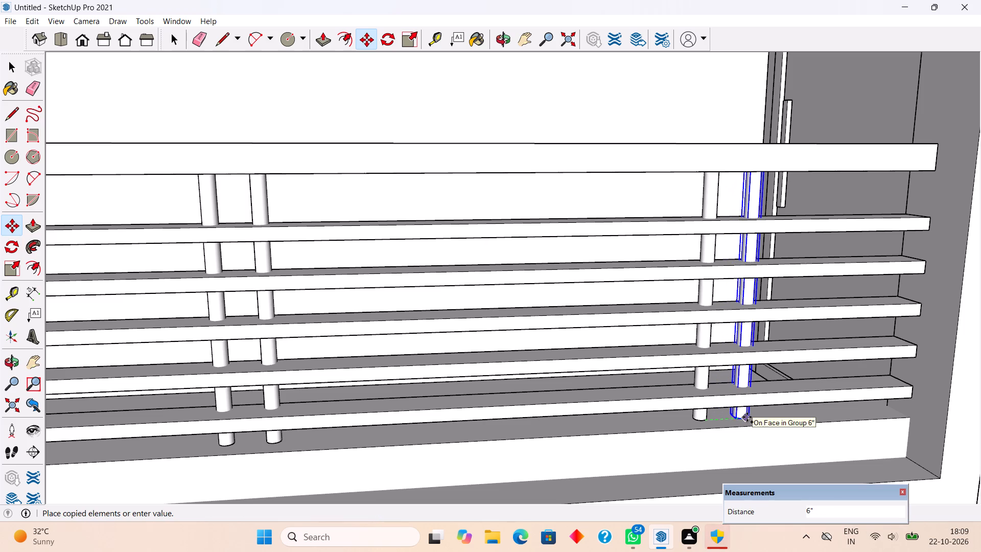
{"action": "left_click", "coordinate": [748, 417]}
Clear the selection and examine the balcony railing and the whole house from outside.
{"action": "scroll", "coordinate": [742, 420], "scroll_direction": "down", "scroll_amount": 12}
{"action": "key", "text": "space"}
{"action": "scroll", "coordinate": [742, 420], "scroll_direction": "down", "scroll_amount": 7}
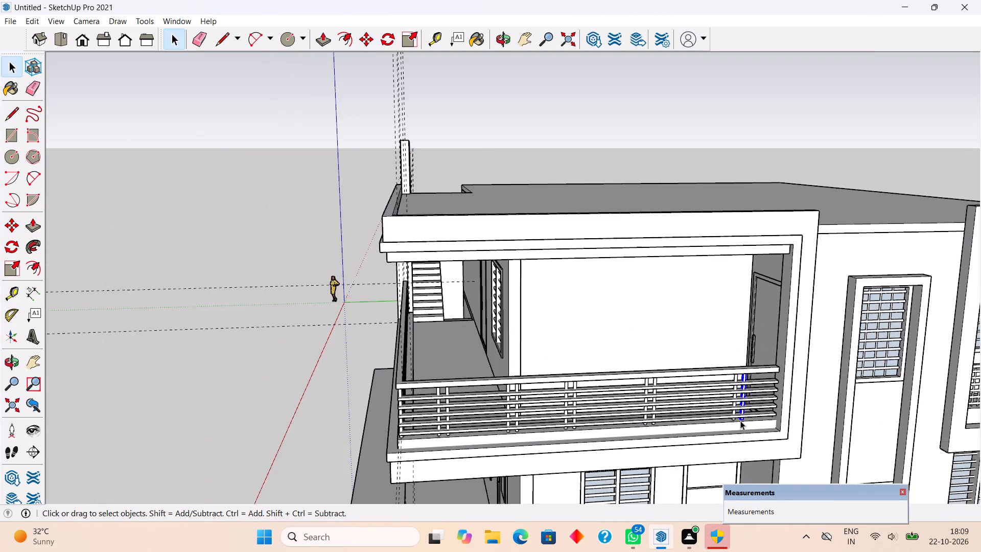
{"action": "scroll", "coordinate": [740, 421], "scroll_direction": "down", "scroll_amount": 5}
{"action": "left_click", "coordinate": [657, 193]}
{"action": "middle_click_drag", "start_coordinate": [602, 391], "coordinate": [857, 281]}
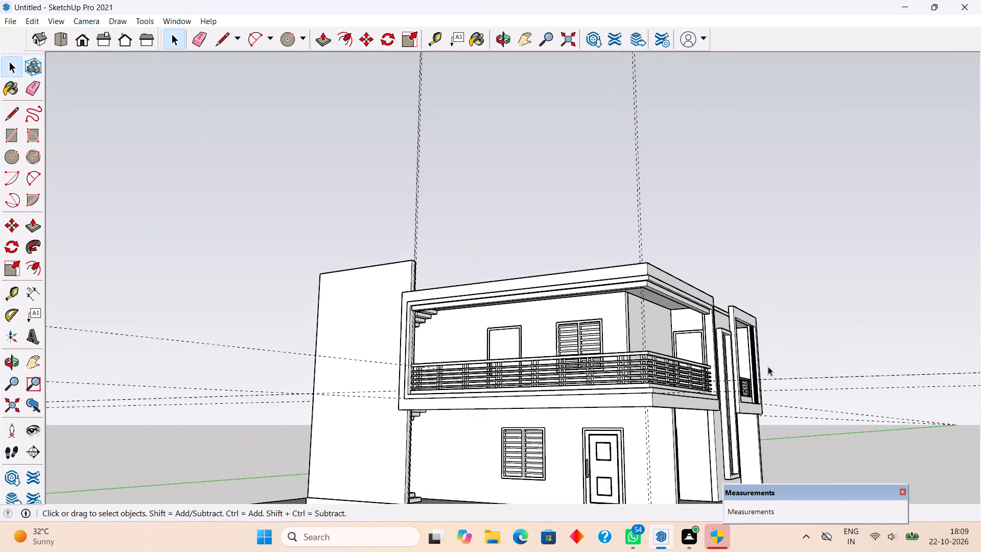
{"action": "middle_click_drag", "start_coordinate": [579, 412], "coordinate": [484, 434]}
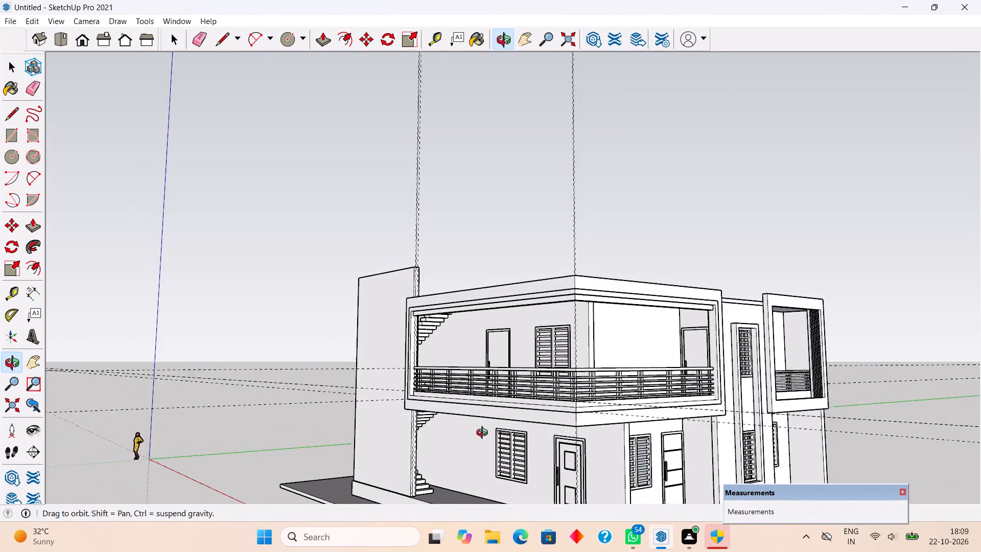
{"action": "middle_click_drag", "start_coordinate": [484, 434], "coordinate": [524, 434]}
{"action": "scroll", "coordinate": [524, 433], "scroll_direction": "down", "scroll_amount": 3}
{"action": "middle_click_drag", "start_coordinate": [542, 359], "coordinate": [544, 395]}
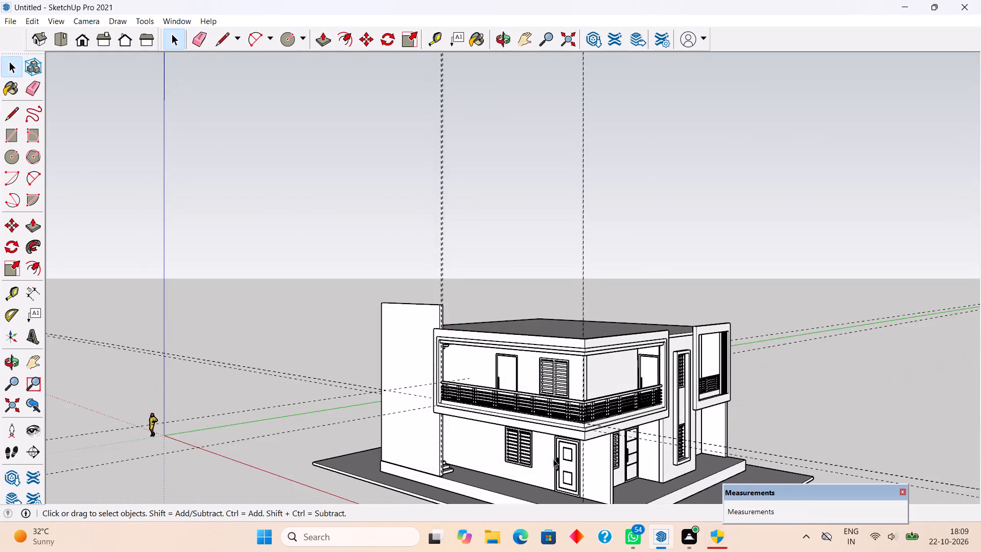
Examine the finished balcony railing and the whole house from several sides and from above.
{"action": "scroll", "coordinate": [553, 459], "scroll_direction": "up", "scroll_amount": 8}
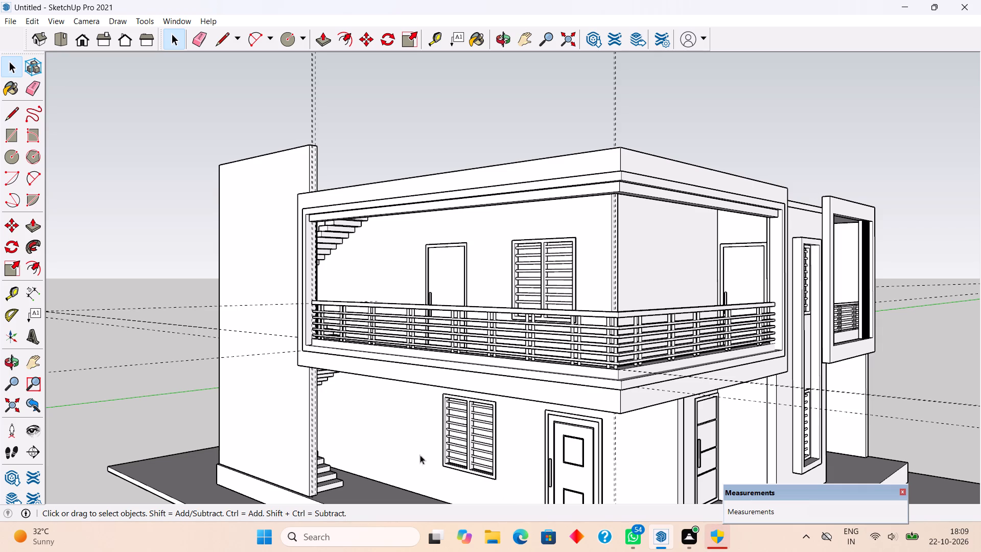
{"action": "middle_click_drag", "start_coordinate": [321, 473], "coordinate": [326, 520]}
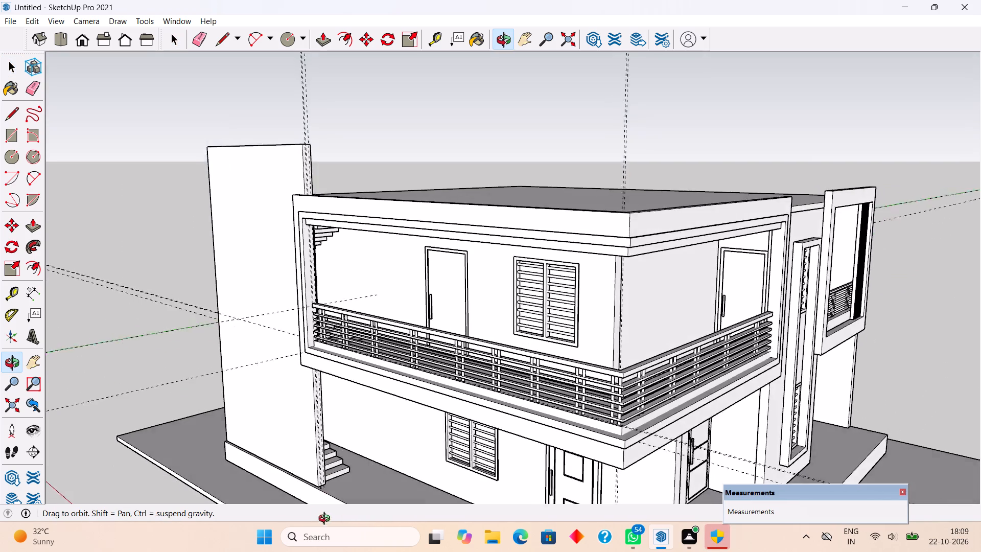
{"action": "middle_click_drag", "start_coordinate": [326, 520], "coordinate": [600, 457]}
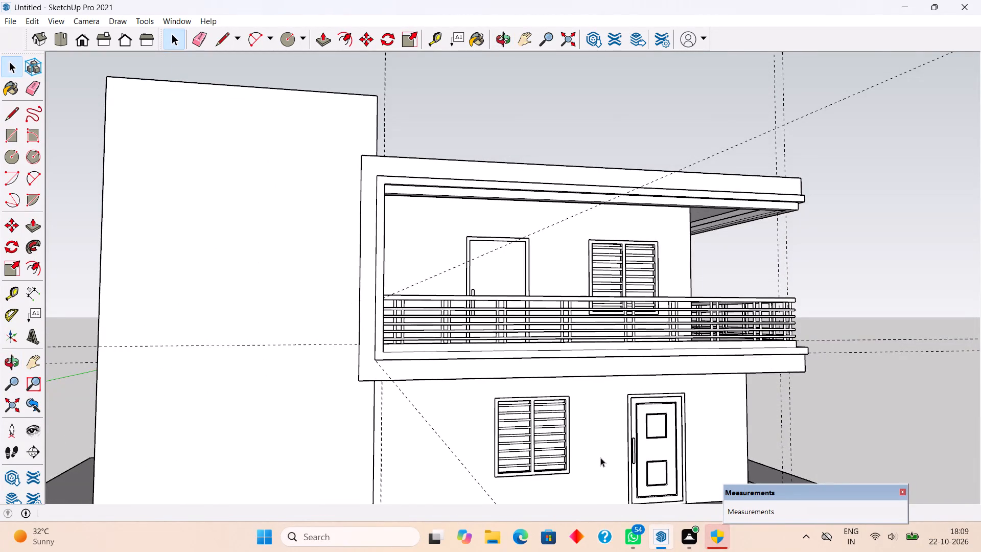
{"action": "scroll", "coordinate": [599, 464], "scroll_direction": "down", "scroll_amount": 4}
{"action": "middle_click_drag", "start_coordinate": [533, 313], "coordinate": [540, 375]}
{"action": "scroll", "coordinate": [540, 375], "scroll_direction": "down", "scroll_amount": 2}
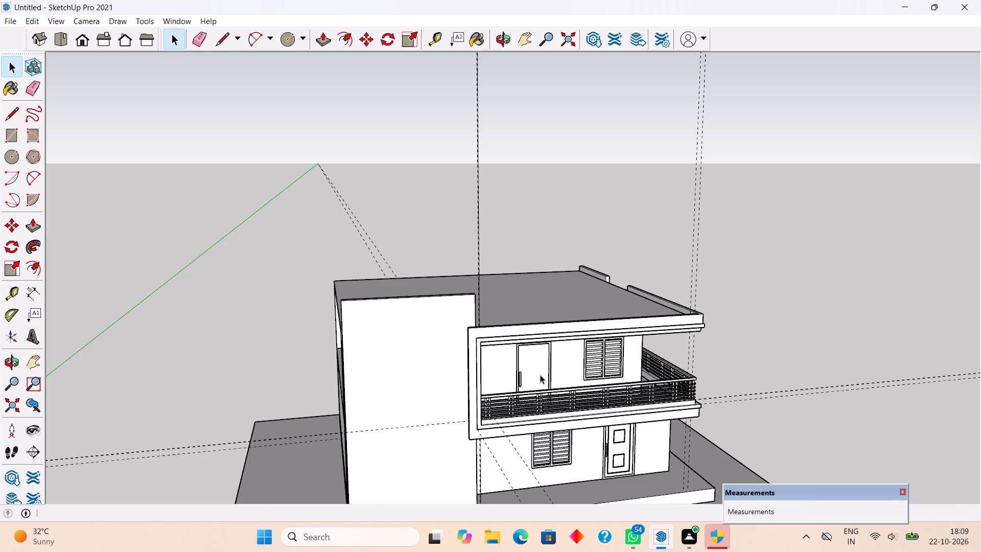
{"action": "scroll", "coordinate": [596, 355], "scroll_direction": "down", "scroll_amount": 1}
{"action": "middle_click_drag", "start_coordinate": [697, 424], "coordinate": [246, 425]}
{"action": "scroll", "coordinate": [230, 390], "scroll_direction": "down", "scroll_amount": 3}
{"action": "middle_click_drag", "start_coordinate": [300, 410], "coordinate": [313, 463]}
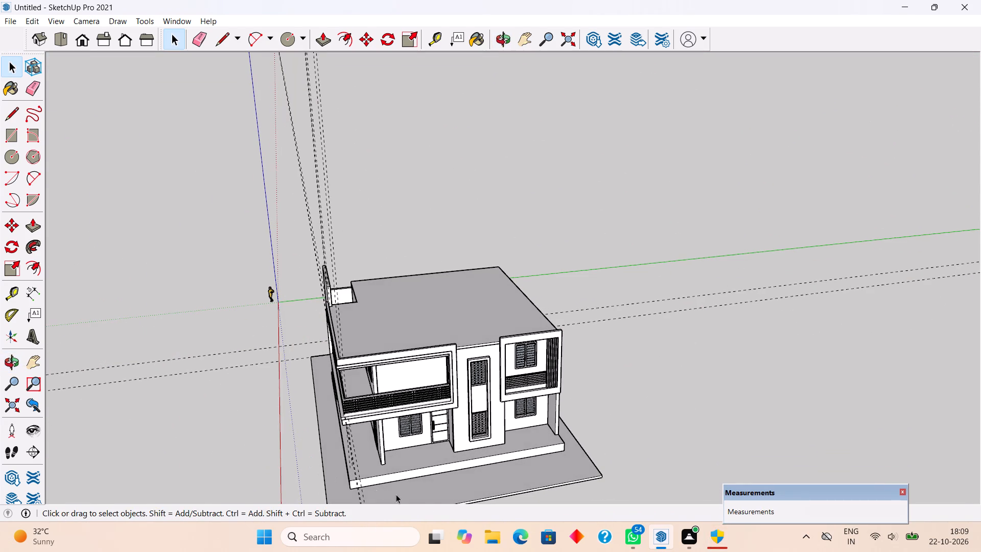
{"action": "scroll", "coordinate": [482, 417], "scroll_direction": "down", "scroll_amount": 3}
Place a guide along the base of the projecting front wall and a parallel guide 9" inward on the porch floor.
{"action": "scroll", "coordinate": [470, 472], "scroll_direction": "up", "scroll_amount": 5}
{"action": "scroll", "coordinate": [434, 449], "scroll_direction": "up", "scroll_amount": 5}
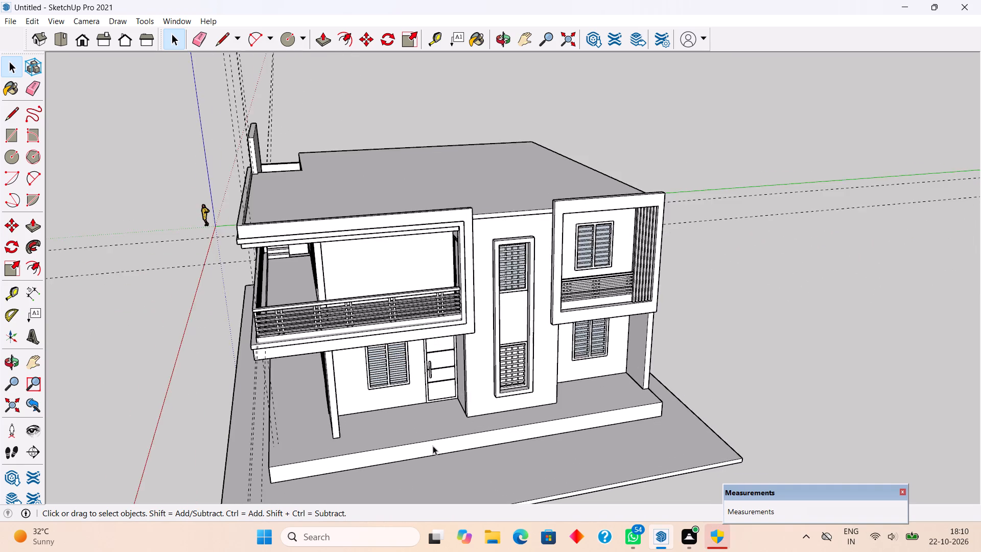
{"action": "scroll", "coordinate": [433, 446], "scroll_direction": "up", "scroll_amount": 6}
{"action": "key", "text": "t"}
{"action": "scroll", "coordinate": [540, 388], "scroll_direction": "up", "scroll_amount": 2}
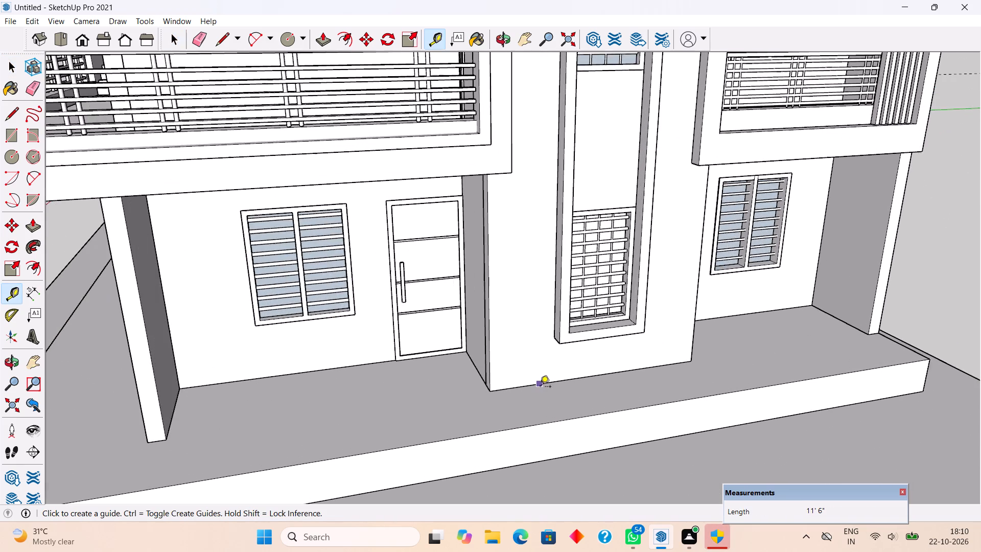
{"action": "scroll", "coordinate": [540, 387], "scroll_direction": "up", "scroll_amount": 1}
{"action": "double_click", "coordinate": [540, 387]}
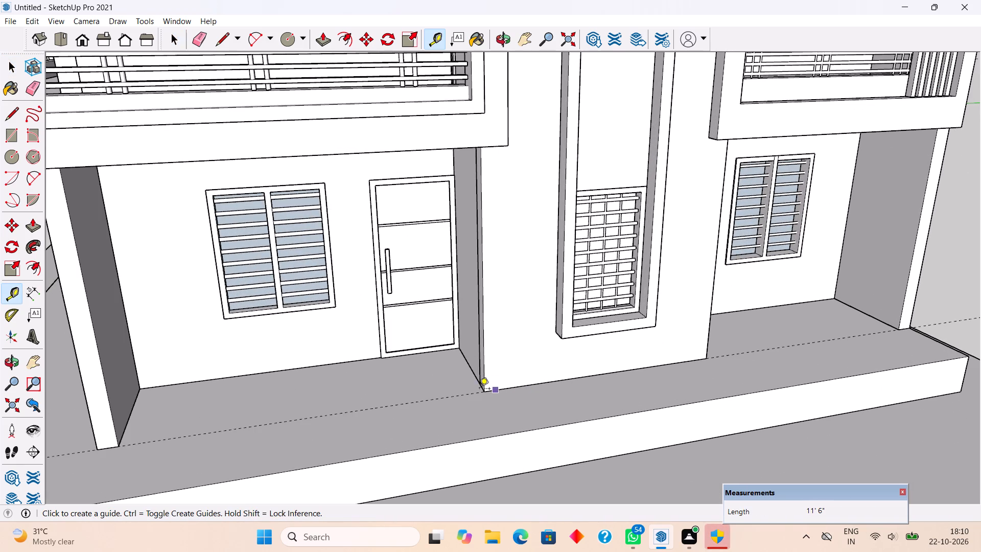
{"action": "left_click", "coordinate": [424, 401]}
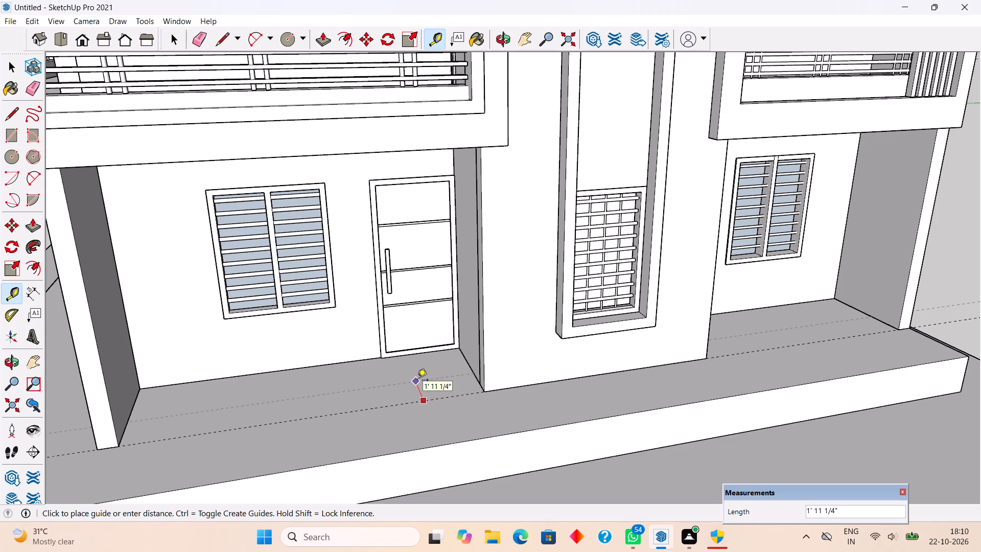
{"action": "type", "text": "9\""}
{"action": "key", "text": "Return"}
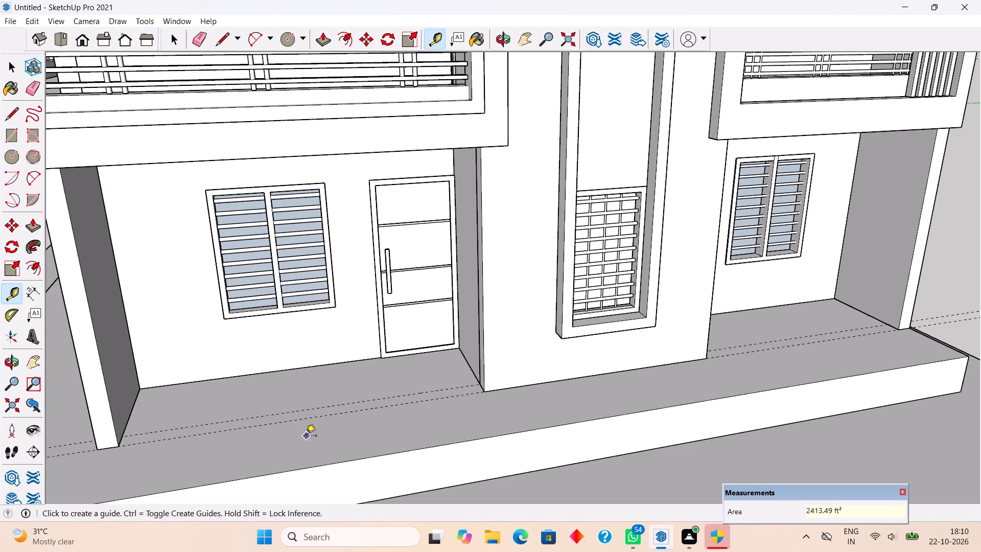
Build a 9" thick, 3' high low wall between the guides across the porch opening in front of the panelled door.
{"action": "key", "text": "r"}
{"action": "scroll", "coordinate": [101, 427], "scroll_direction": "up", "scroll_amount": 7}
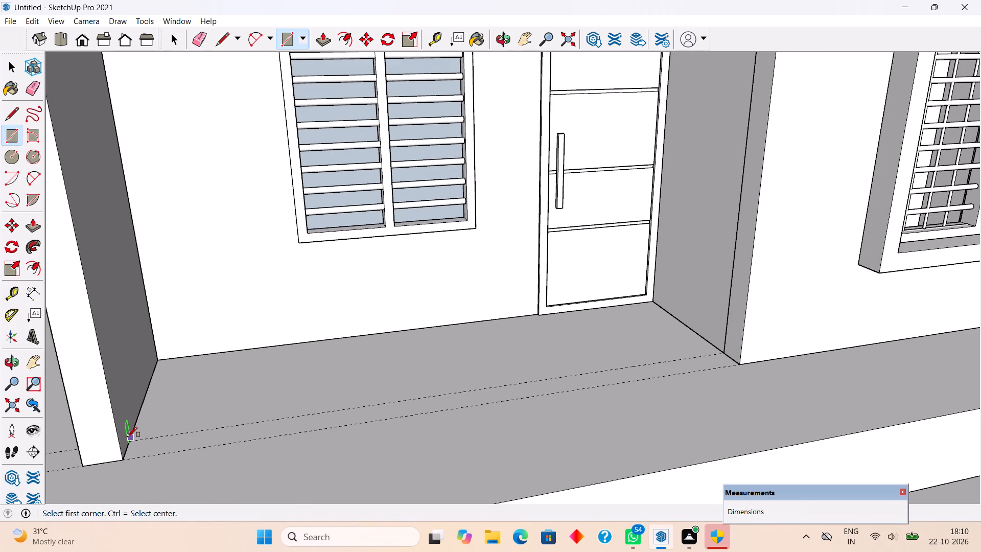
{"action": "left_click", "coordinate": [129, 440]}
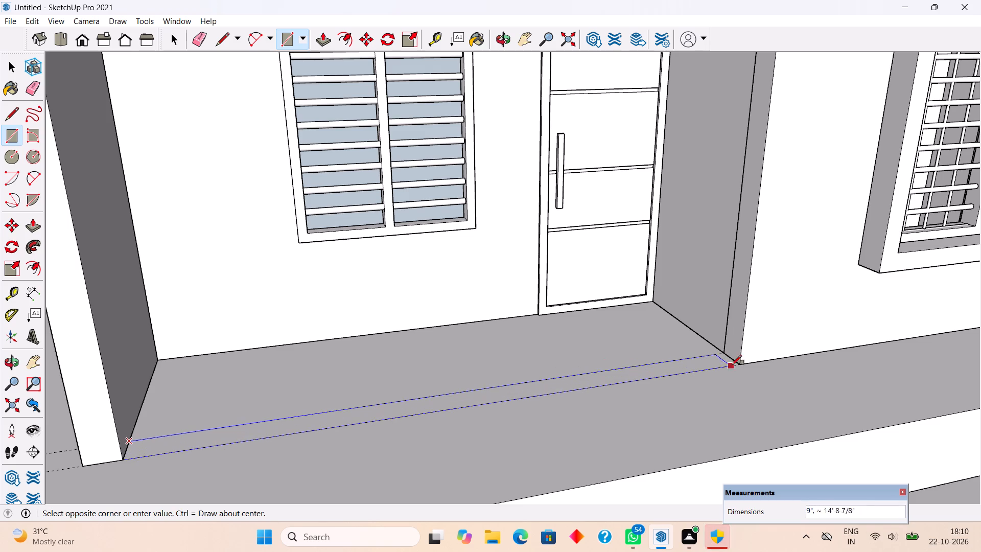
{"action": "left_click", "coordinate": [736, 366]}
{"action": "key", "text": "p"}
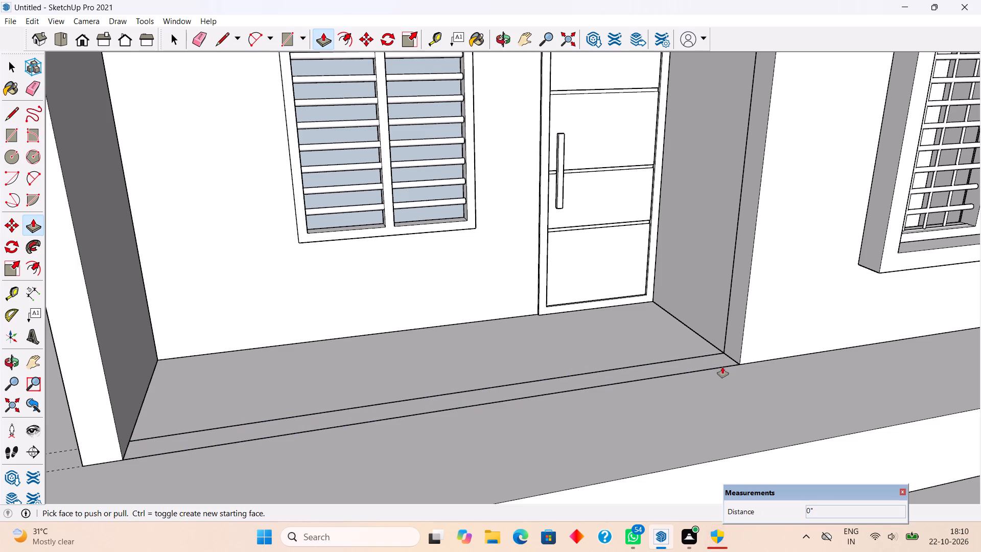
{"action": "left_click", "coordinate": [714, 362]}
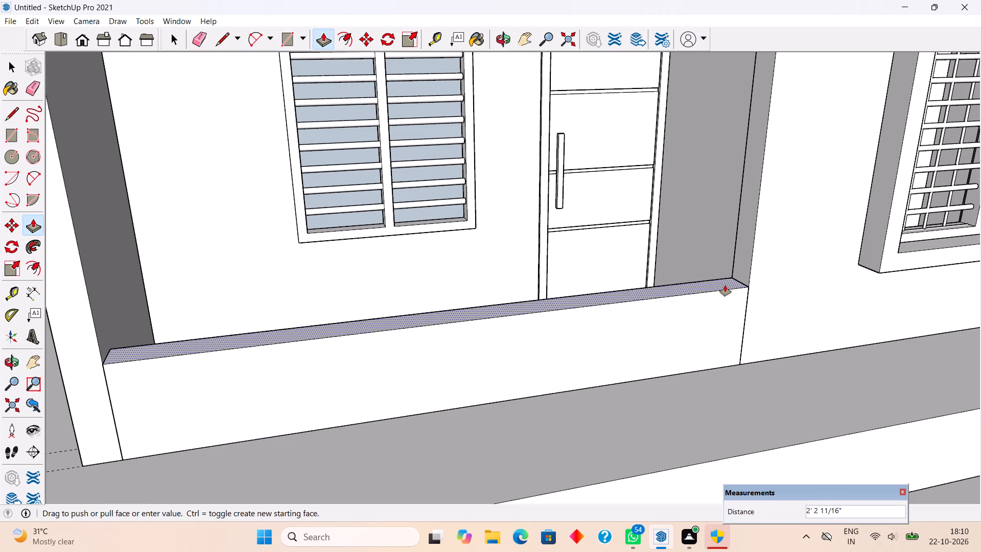
{"action": "type", "text": "3'"}
{"action": "key", "text": "Return"}
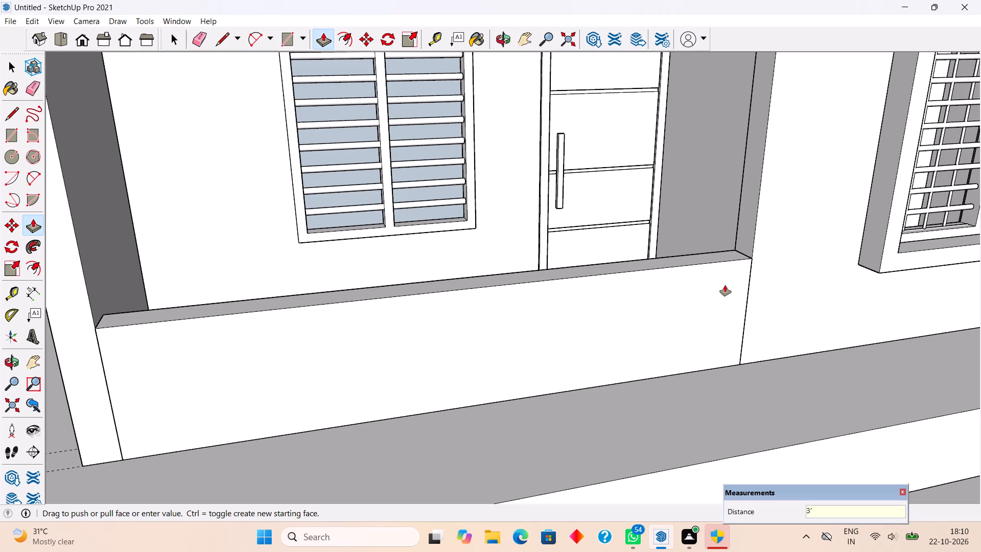
Make the low wall in front of the door a group.
{"action": "key", "text": "space"}
{"action": "triple_click", "coordinate": [725, 285]}
{"action": "right_click", "coordinate": [725, 285]}
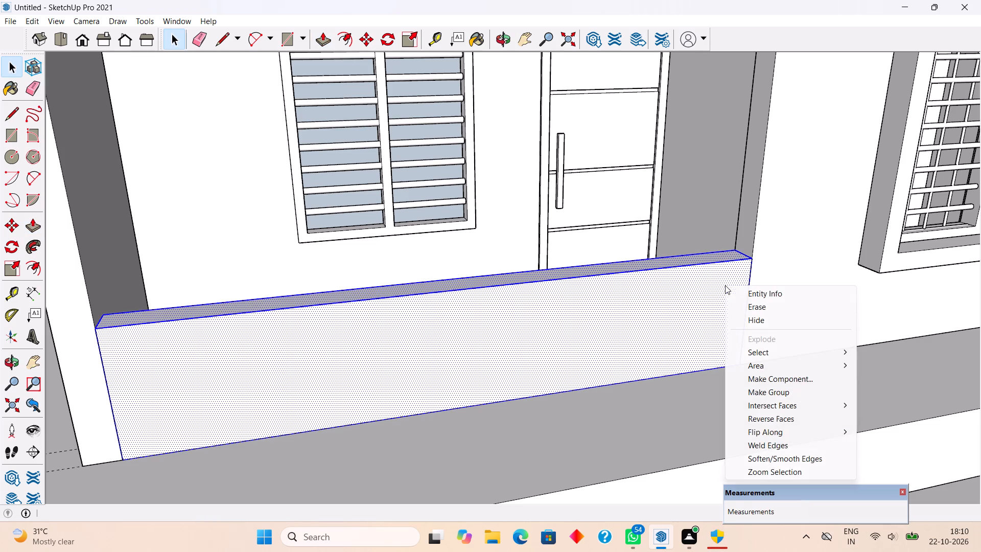
{"action": "left_click", "coordinate": [749, 388]}
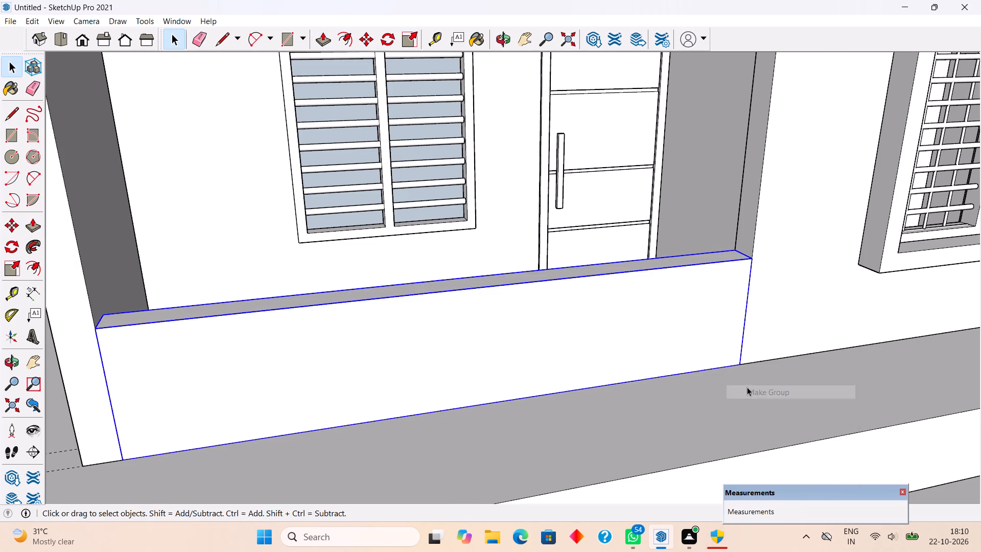
Build a 9" by 12' low wall, 3' high, across the other porch opening, between the guides and below the small balcony.
{"action": "scroll", "coordinate": [732, 382], "scroll_direction": "down", "scroll_amount": 7}
{"action": "middle_click_drag", "start_coordinate": [732, 397], "coordinate": [617, 318]}
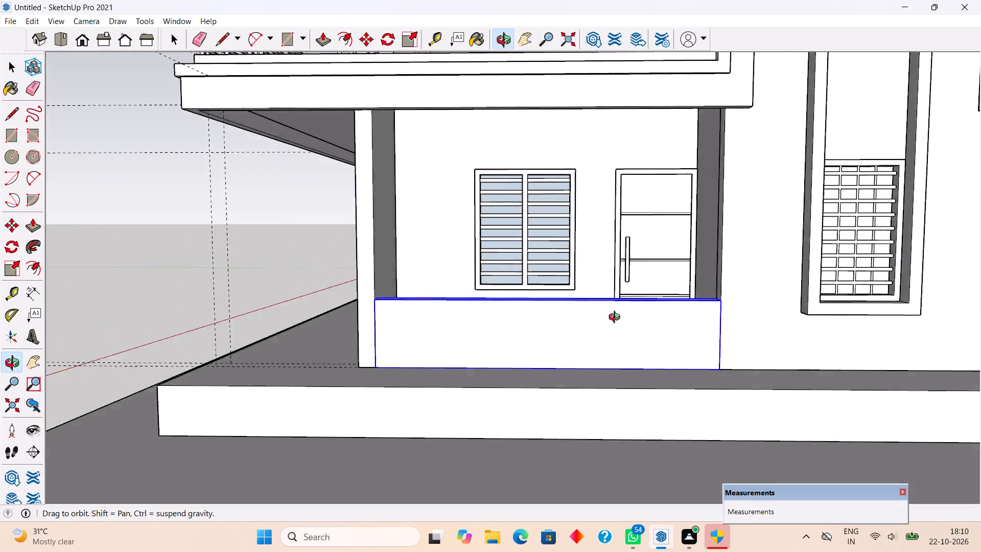
{"action": "middle_click_drag", "start_coordinate": [617, 318], "coordinate": [475, 321]}
{"action": "scroll", "coordinate": [475, 321], "scroll_direction": "down", "scroll_amount": 7}
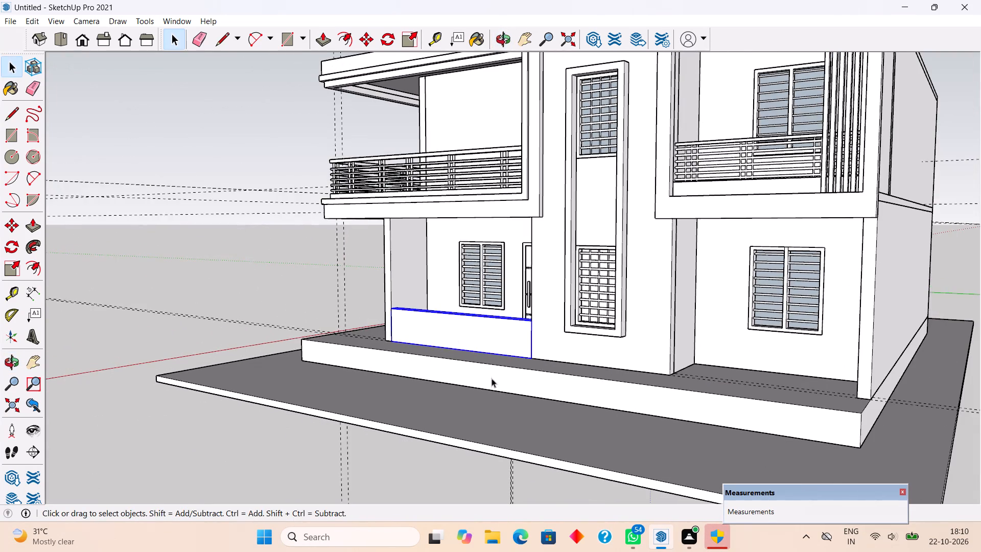
{"action": "middle_click_drag", "start_coordinate": [542, 404], "coordinate": [661, 423]}
{"action": "key", "text": "space"}
{"action": "scroll", "coordinate": [875, 330], "scroll_direction": "up", "scroll_amount": 5}
{"action": "middle_click_drag", "start_coordinate": [858, 259], "coordinate": [858, 276]}
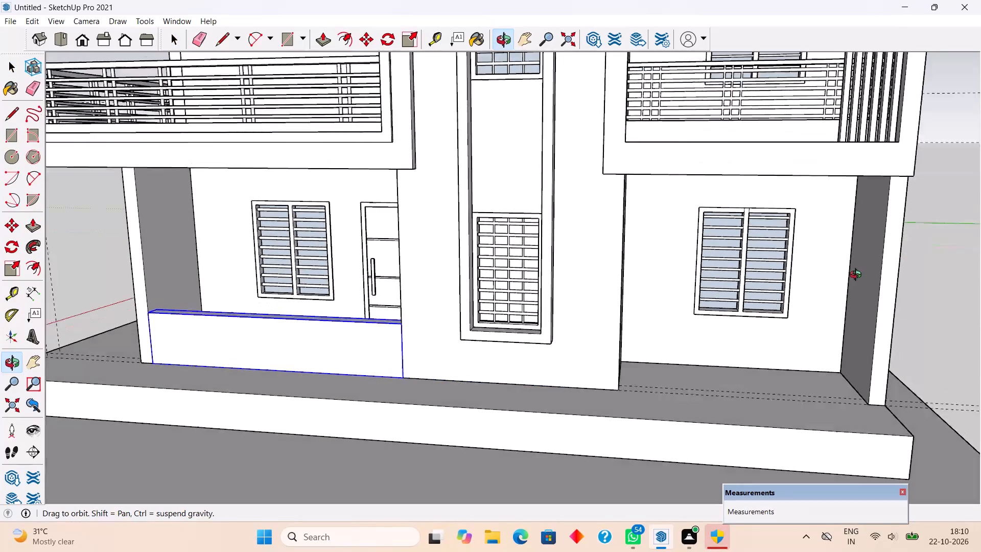
{"action": "middle_click_drag", "start_coordinate": [858, 276], "coordinate": [852, 320]}
{"action": "scroll", "coordinate": [852, 320], "scroll_direction": "down", "scroll_amount": 3}
{"action": "key", "text": "space"}
{"action": "scroll", "coordinate": [885, 430], "scroll_direction": "up", "scroll_amount": 8}
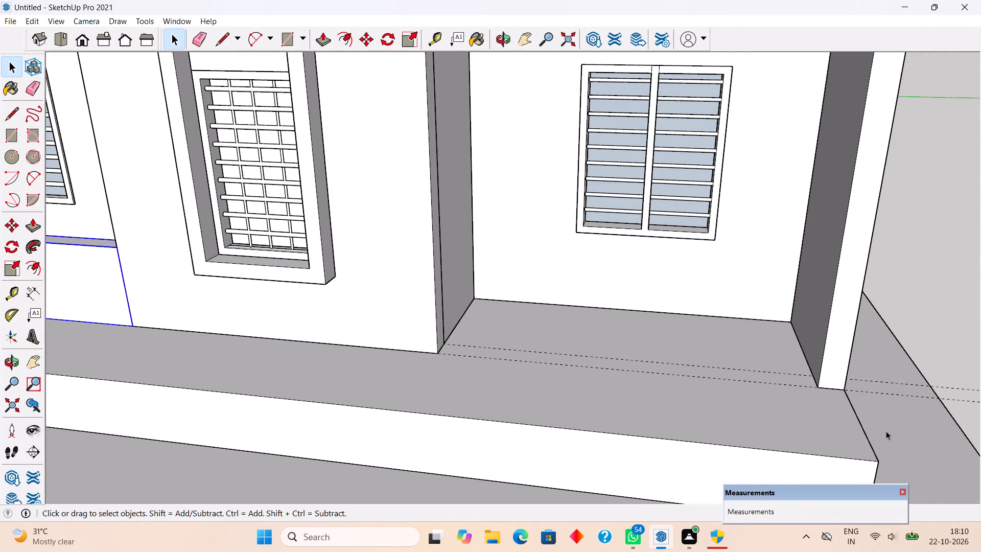
{"action": "key", "text": "r"}
{"action": "left_click", "coordinate": [448, 342]}
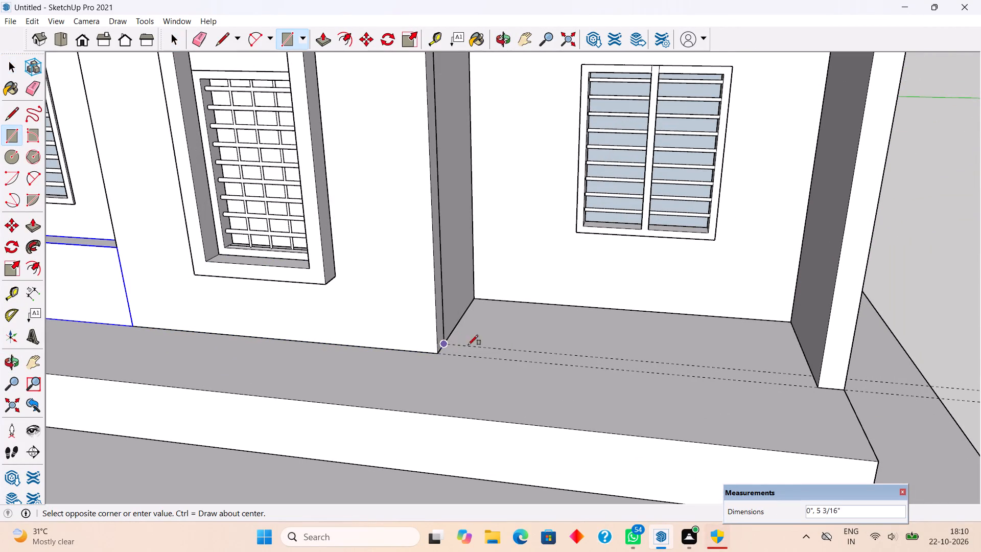
{"action": "left_click", "coordinate": [816, 384]}
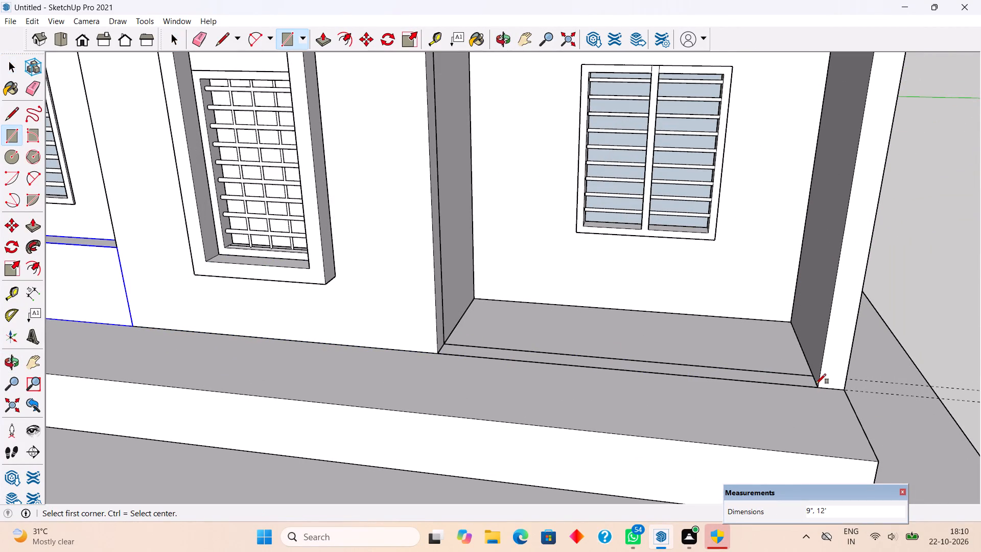
{"action": "key", "text": "p"}
{"action": "left_click", "coordinate": [810, 382]}
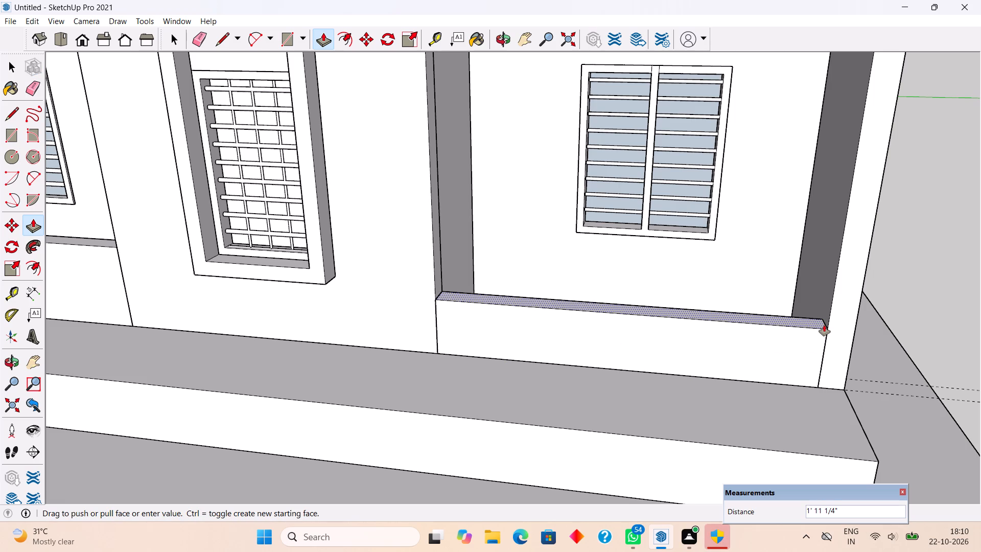
{"action": "type", "text": "3'"}
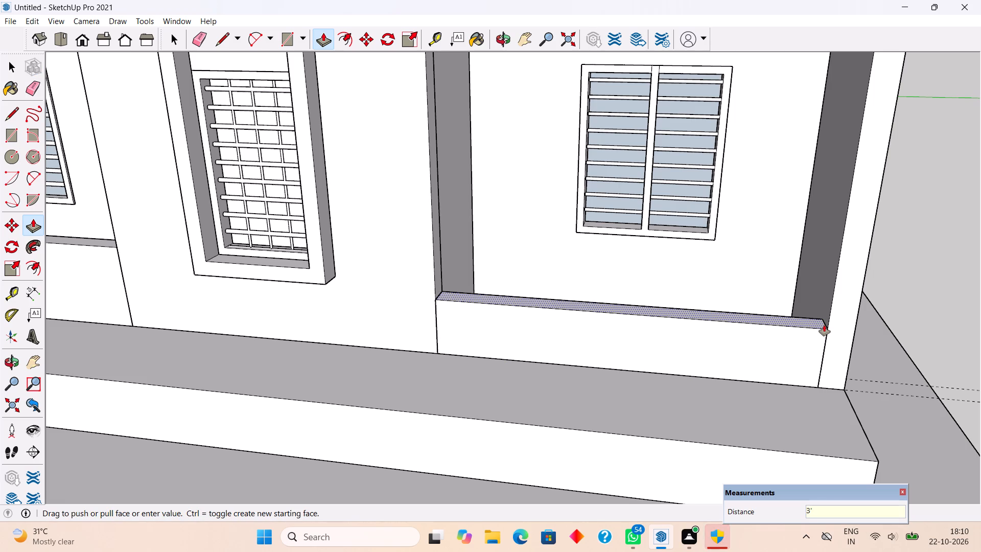
{"action": "key", "text": "Return"}
Make the second porch's low wall a group and clear the selection.
{"action": "key", "text": "space"}
{"action": "triple_click", "coordinate": [816, 323]}
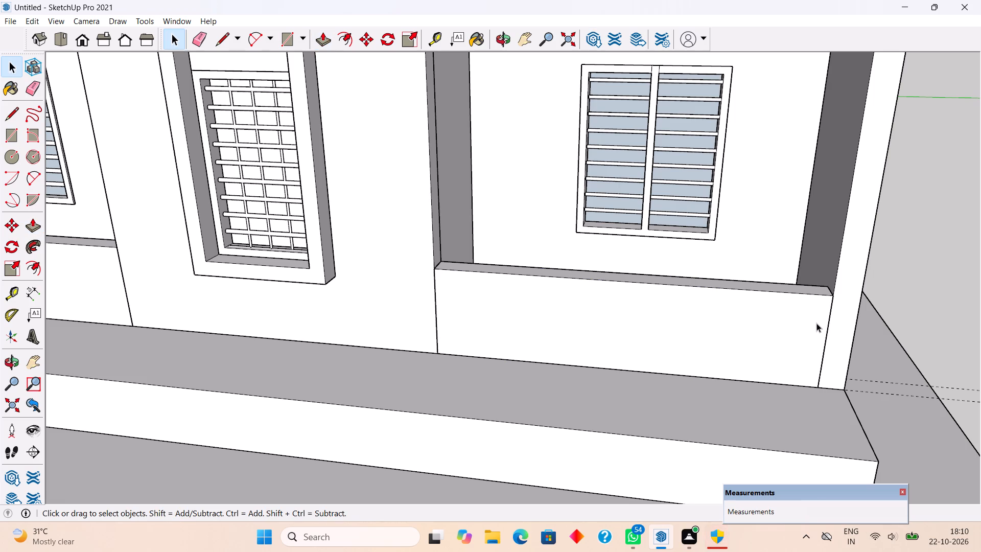
{"action": "right_click", "coordinate": [816, 323]}
{"action": "left_click", "coordinate": [865, 434]}
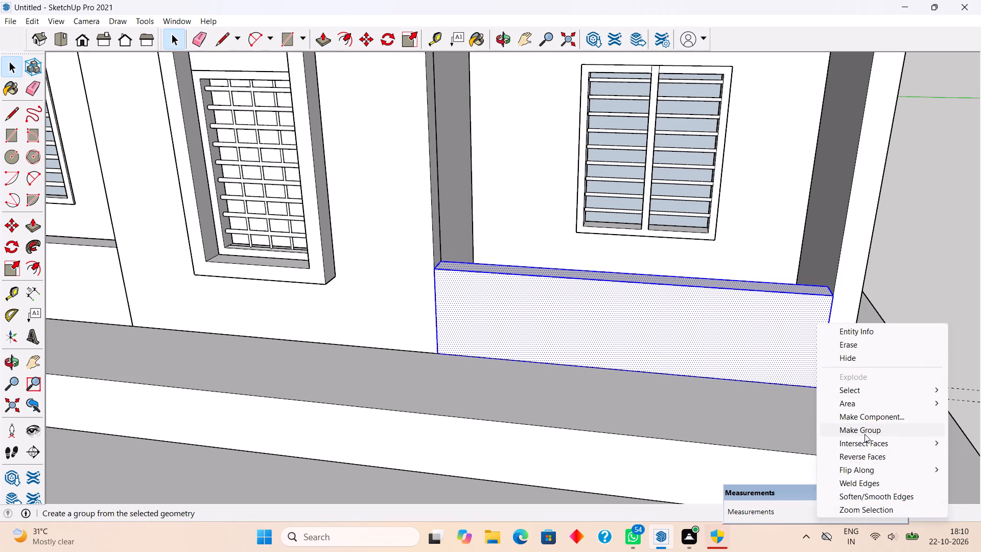
{"action": "scroll", "coordinate": [865, 434], "scroll_direction": "down", "scroll_amount": 11}
{"action": "scroll", "coordinate": [845, 358], "scroll_direction": "down", "scroll_amount": 3}
{"action": "left_click", "coordinate": [897, 340]}
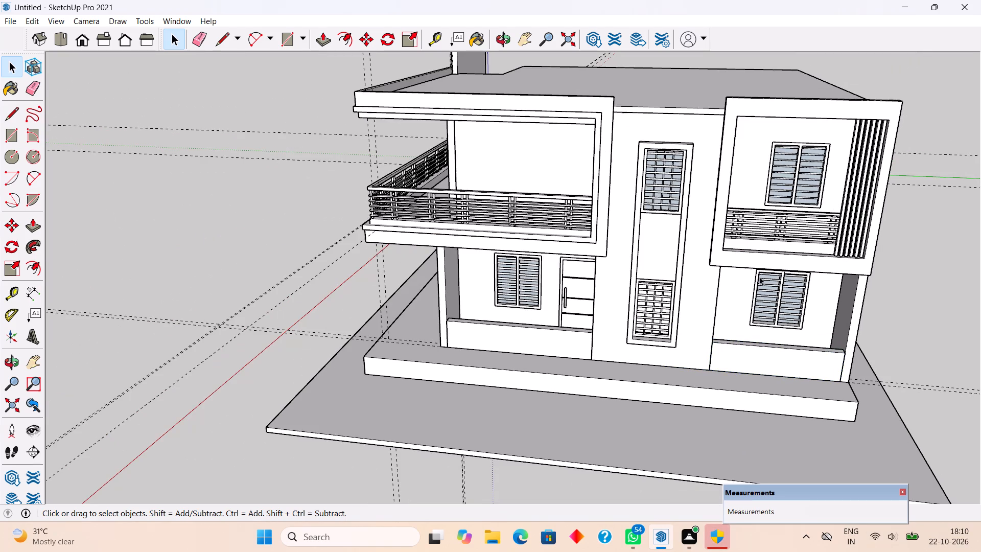
Place guides at the door-side low wall's outer end: one along its top end edge and a vertical one 4 1/2" from the pillar edge.
{"action": "middle_click_drag", "start_coordinate": [746, 264], "coordinate": [475, 312]}
{"action": "scroll", "coordinate": [745, 268], "scroll_direction": "down", "scroll_amount": 1}
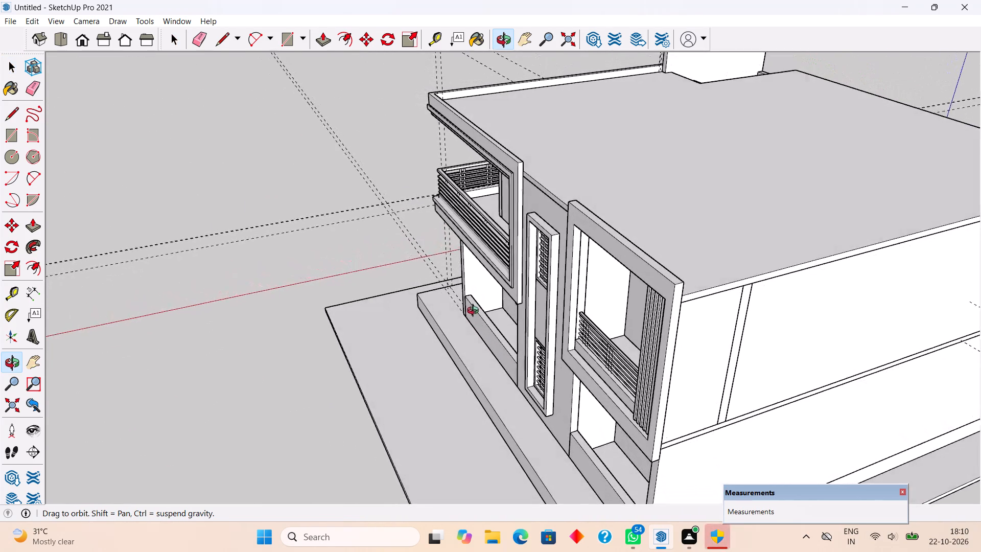
{"action": "middle_click_drag", "start_coordinate": [475, 312], "coordinate": [473, 304]}
{"action": "scroll", "coordinate": [473, 301], "scroll_direction": "up", "scroll_amount": 17}
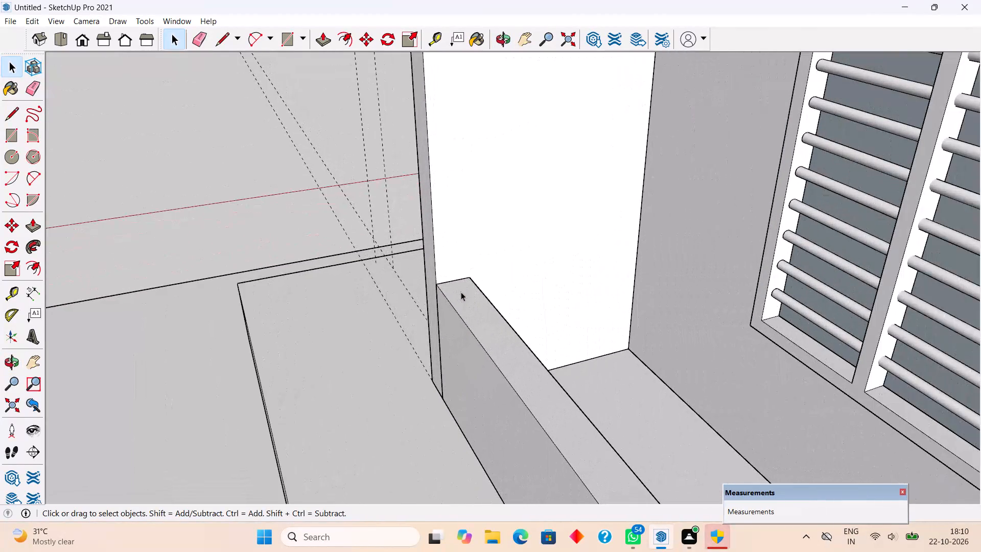
{"action": "key", "text": "t"}
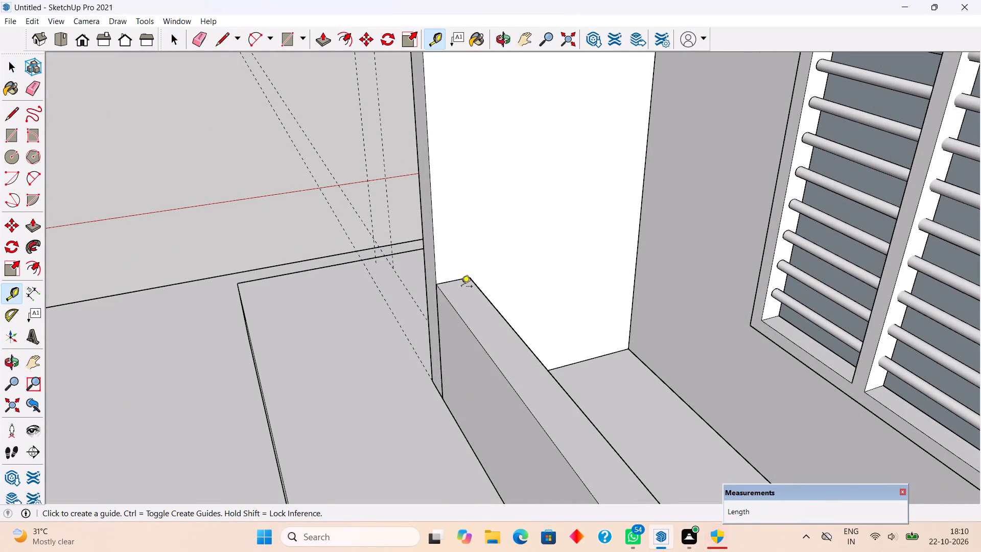
{"action": "scroll", "coordinate": [457, 285], "scroll_direction": "up", "scroll_amount": 3}
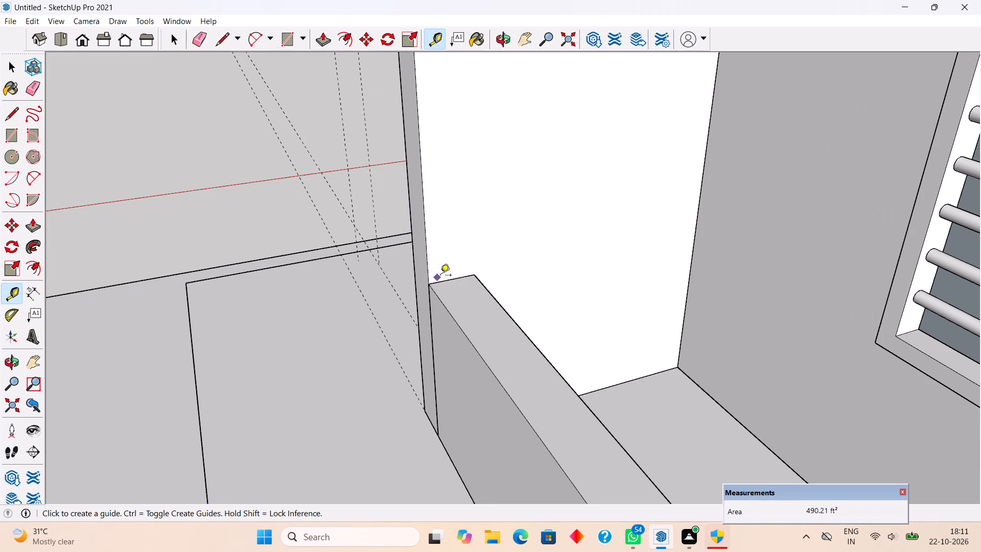
{"action": "double_click", "coordinate": [453, 278]}
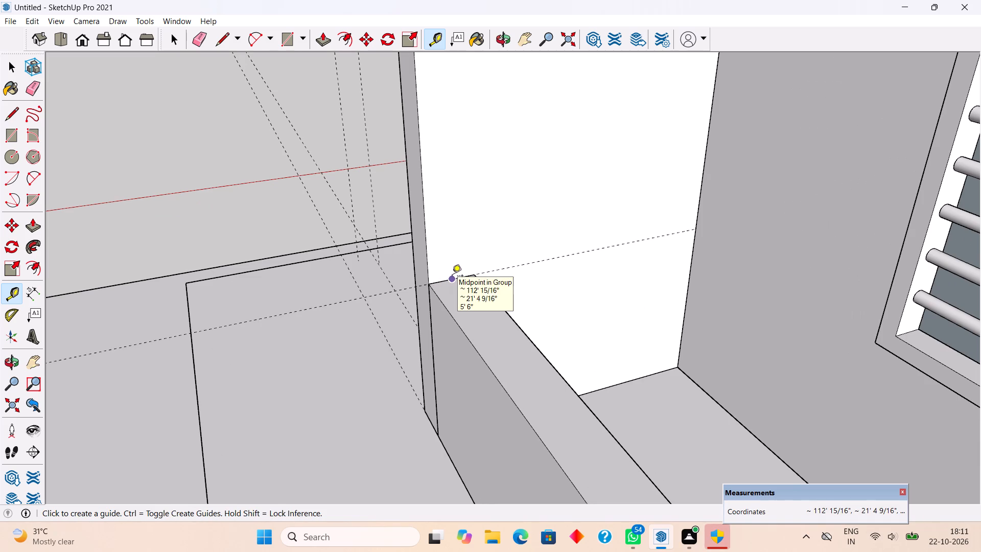
{"action": "left_click", "coordinate": [428, 266]}
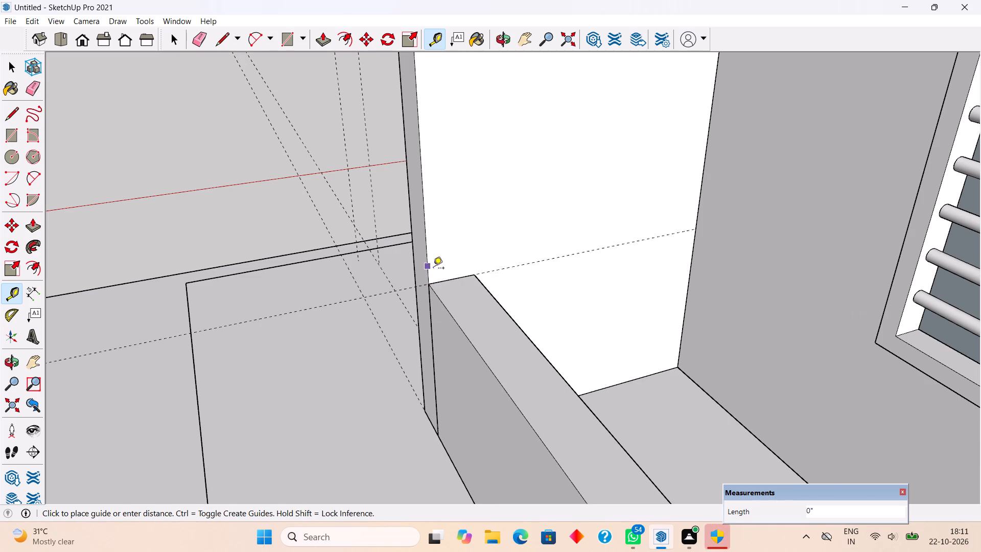
{"action": "left_click", "coordinate": [450, 279]}
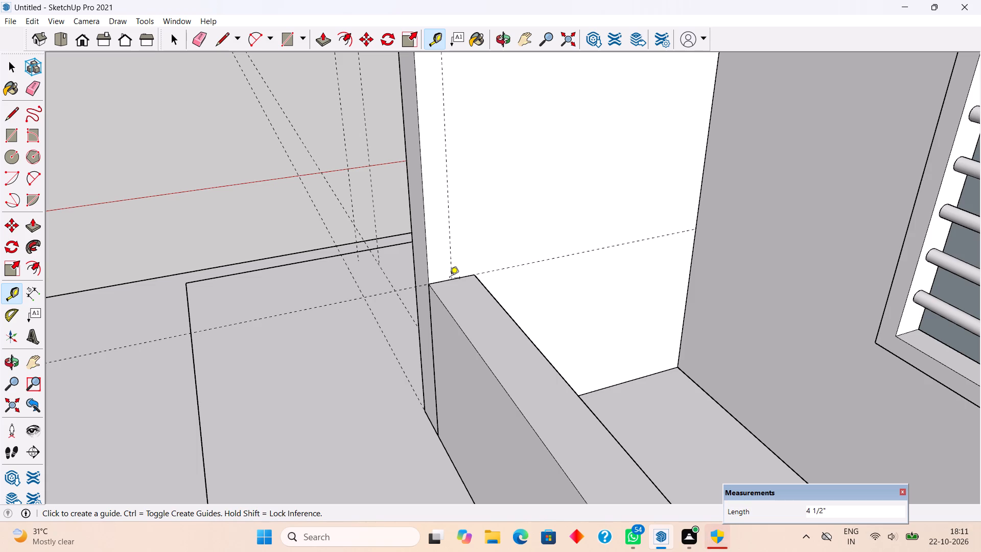
Place a guide parallel to the door-side low wall's top end edge, 2' above it.
{"action": "key", "text": "c"}
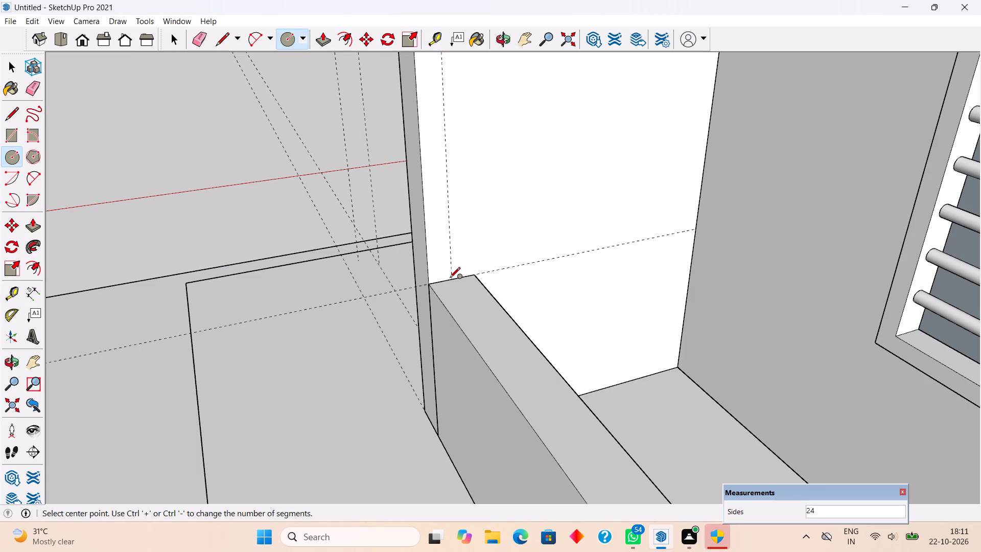
{"action": "key", "text": "t"}
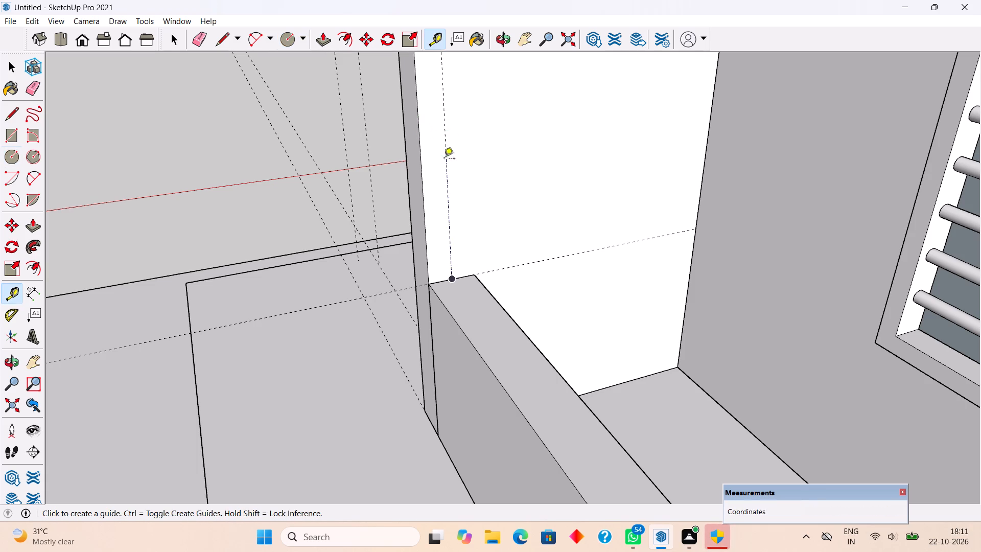
{"action": "left_click", "coordinate": [463, 275]}
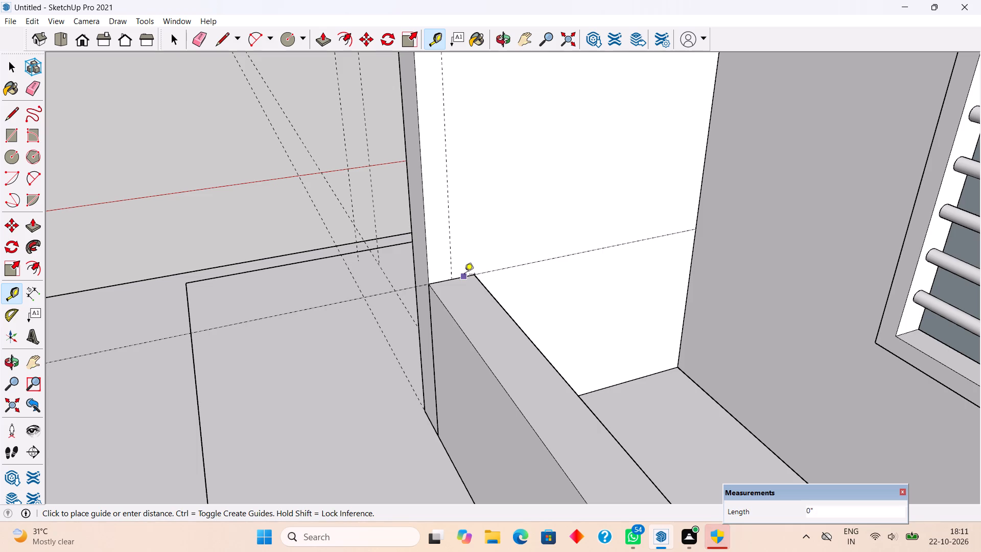
{"action": "type", "text": "2'"}
{"action": "key", "text": "Return"}
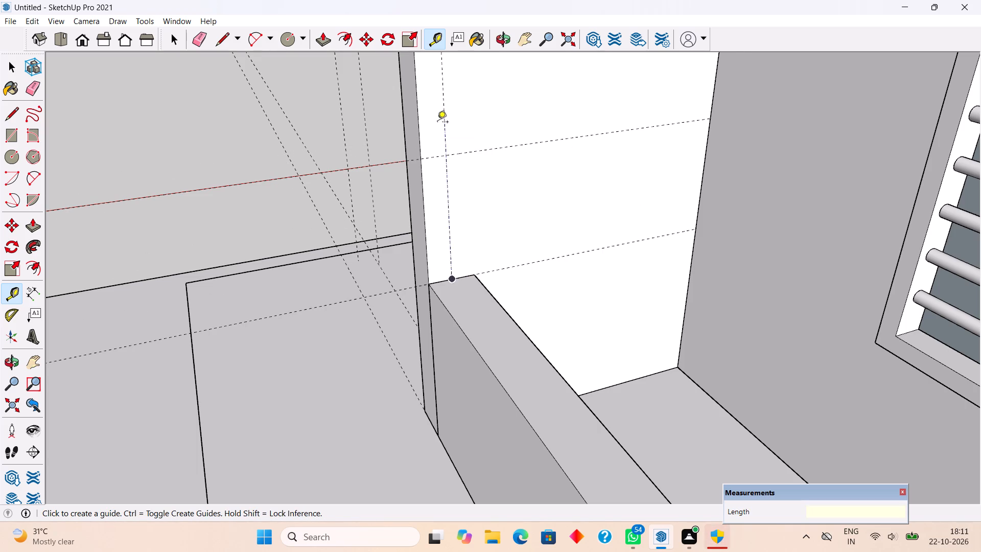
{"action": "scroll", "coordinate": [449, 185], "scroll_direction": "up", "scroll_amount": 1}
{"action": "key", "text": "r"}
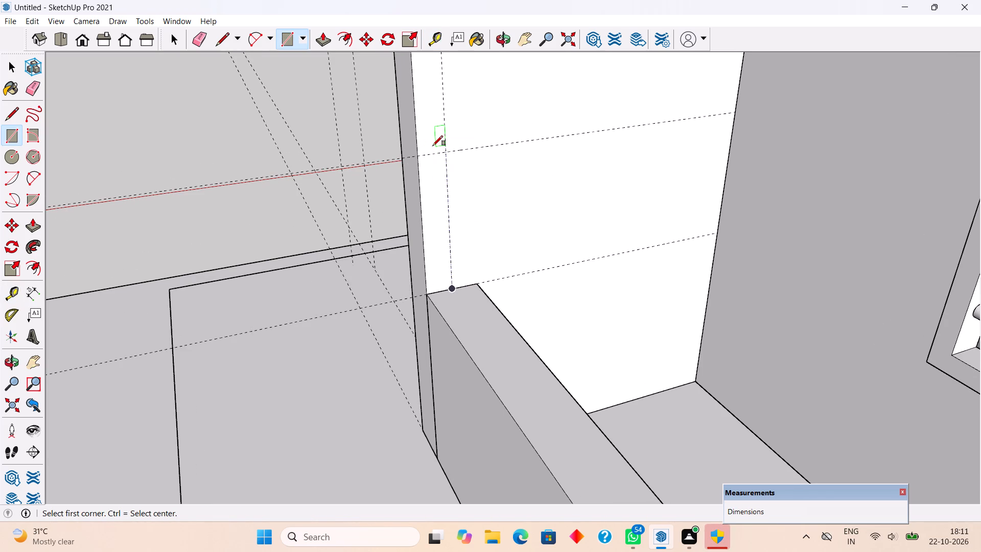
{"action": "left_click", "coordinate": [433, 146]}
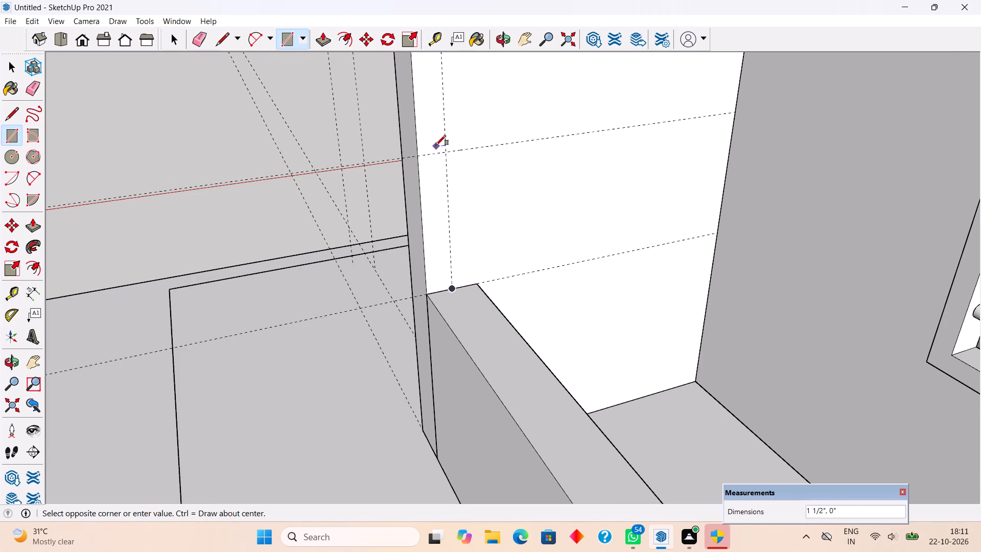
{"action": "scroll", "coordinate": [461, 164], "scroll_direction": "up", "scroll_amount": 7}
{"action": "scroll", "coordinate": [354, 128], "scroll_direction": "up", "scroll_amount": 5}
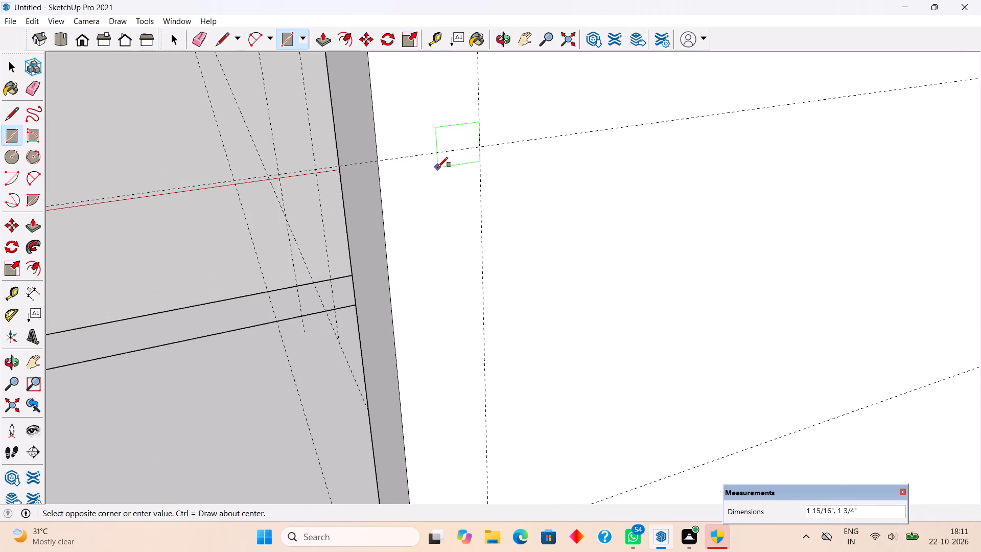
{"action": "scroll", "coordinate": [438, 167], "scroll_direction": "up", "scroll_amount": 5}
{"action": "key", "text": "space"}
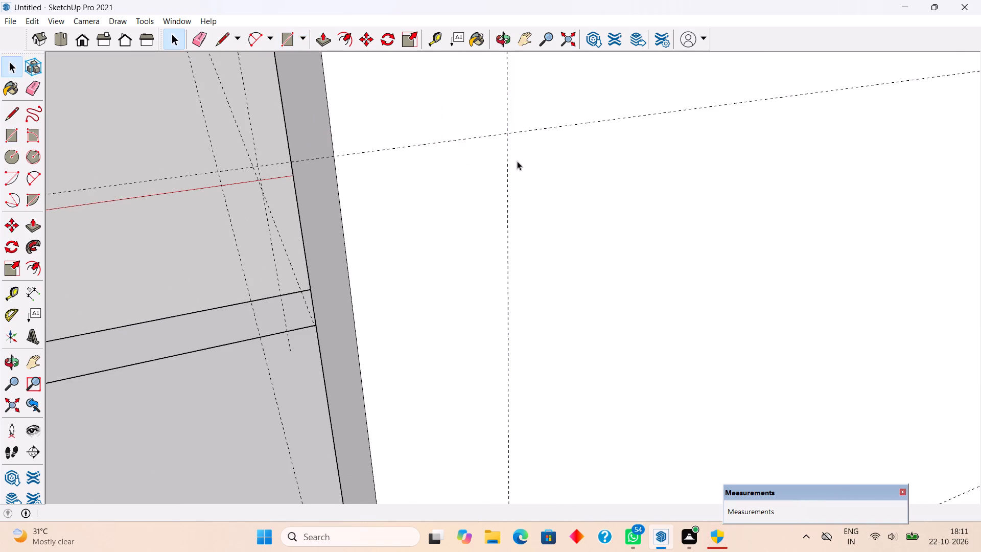
Draw an about 1 11/16" by 1 5/8" rectangle around the guide crossing above the low wall and extrude it 15' across the opening.
{"action": "type", "text": "r"}
{"action": "left_click", "coordinate": [475, 106]}
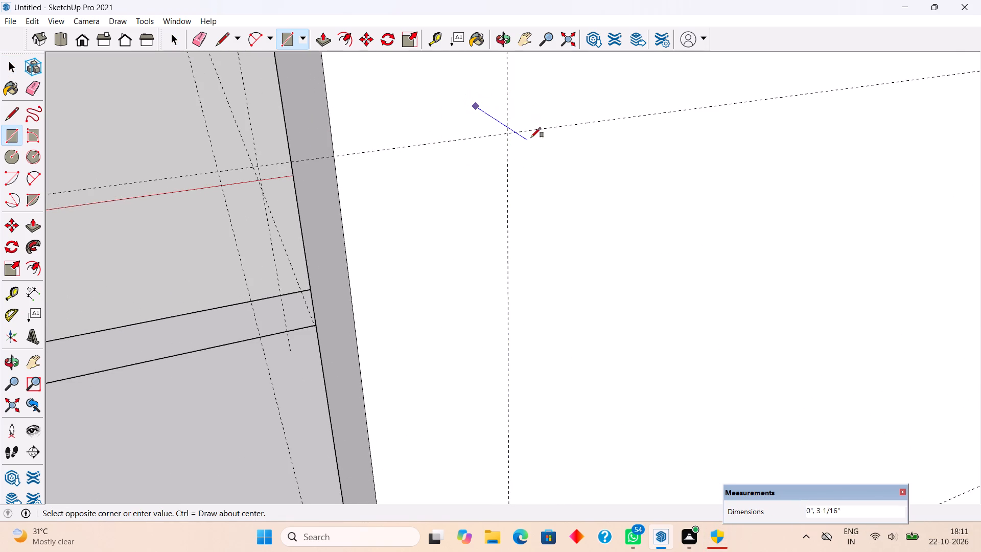
{"action": "scroll", "coordinate": [530, 167], "scroll_direction": "up", "scroll_amount": 2}
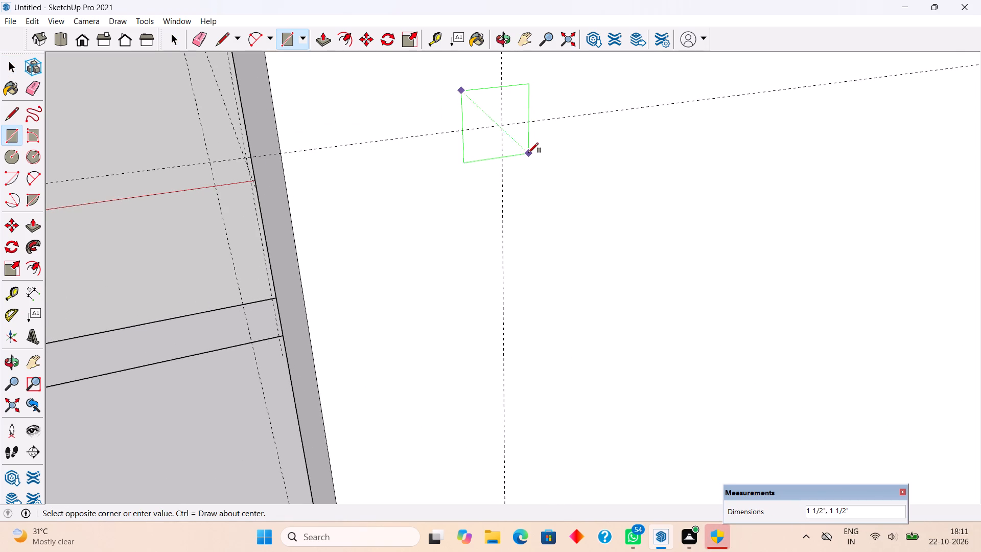
{"action": "left_click", "coordinate": [537, 158]}
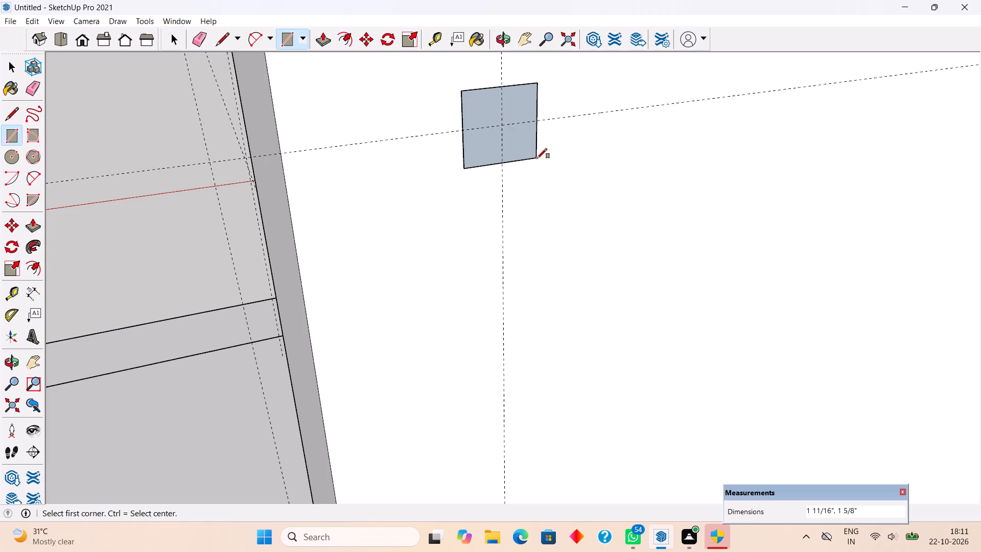
{"action": "key", "text": "p"}
{"action": "left_click", "coordinate": [503, 145]}
{"action": "scroll", "coordinate": [558, 157], "scroll_direction": "down", "scroll_amount": 10}
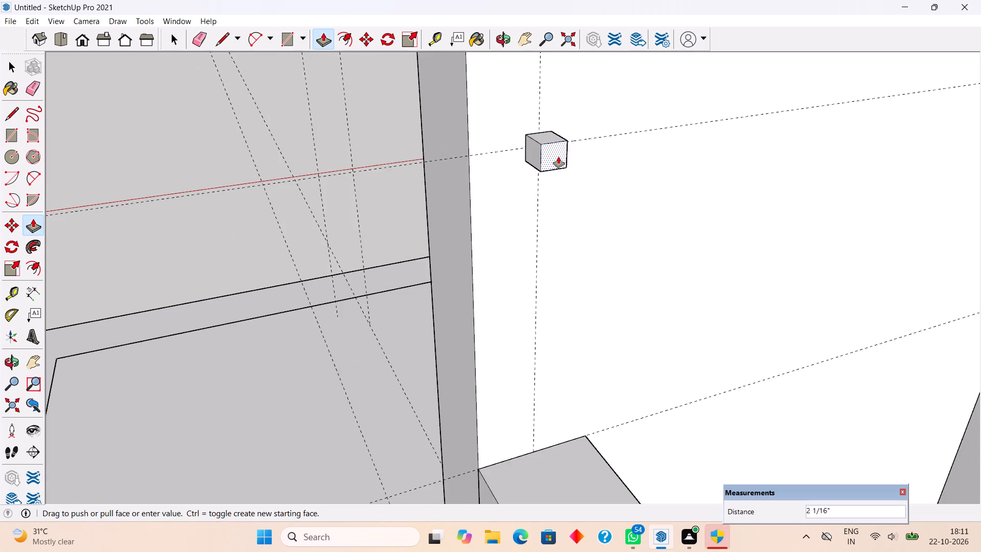
{"action": "scroll", "coordinate": [558, 157], "scroll_direction": "down", "scroll_amount": 19}
{"action": "scroll", "coordinate": [558, 157], "scroll_direction": "down", "scroll_amount": 7}
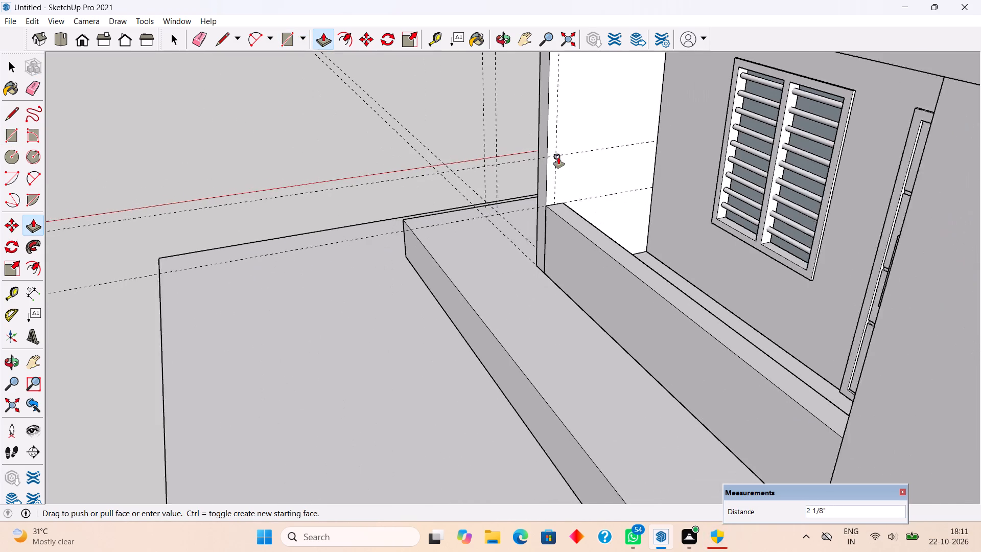
{"action": "left_click", "coordinate": [818, 333]}
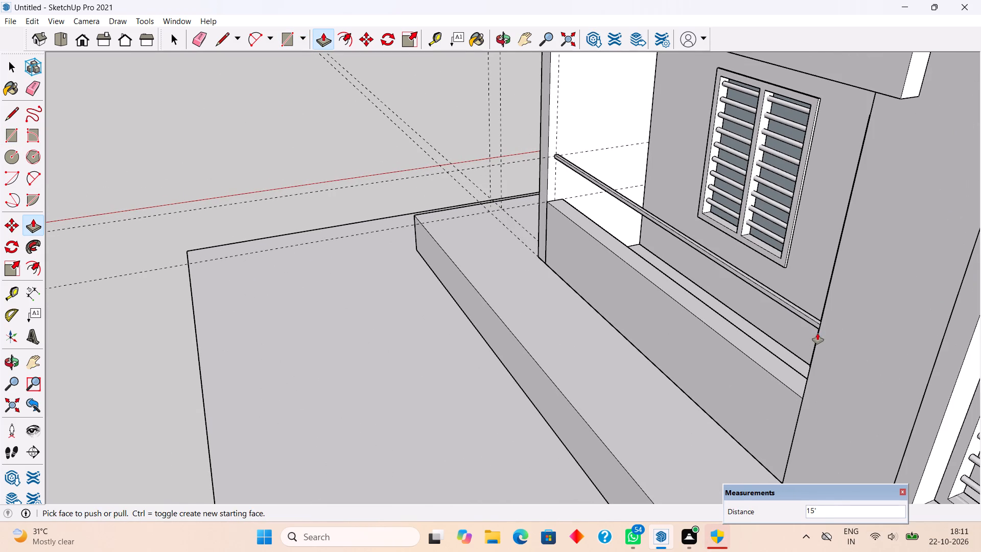
Pull the rail's front face out by 2".
{"action": "middle_click_drag", "start_coordinate": [526, 304], "coordinate": [843, 233]}
{"action": "scroll", "coordinate": [812, 167], "scroll_direction": "up", "scroll_amount": 3}
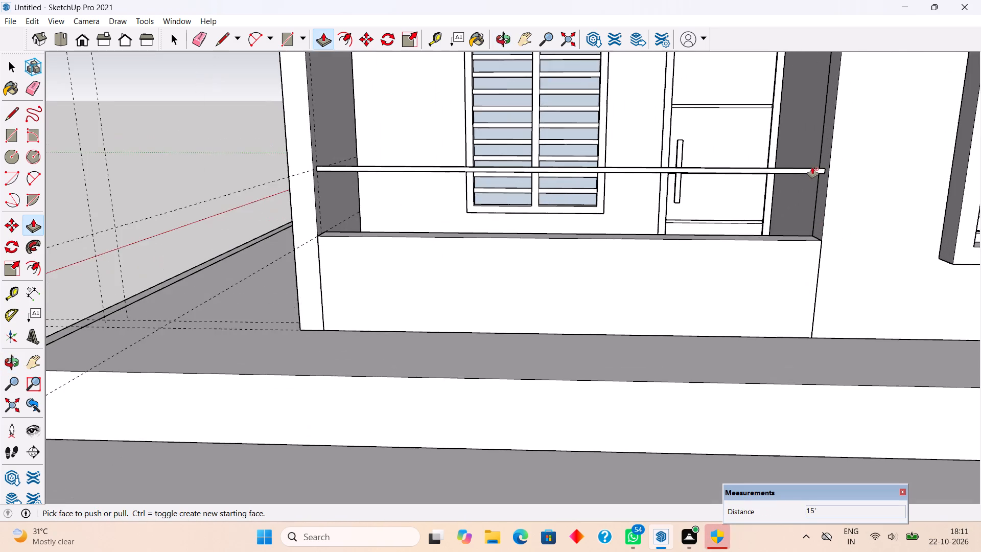
{"action": "scroll", "coordinate": [812, 167], "scroll_direction": "up", "scroll_amount": 6}
{"action": "left_click", "coordinate": [815, 172]}
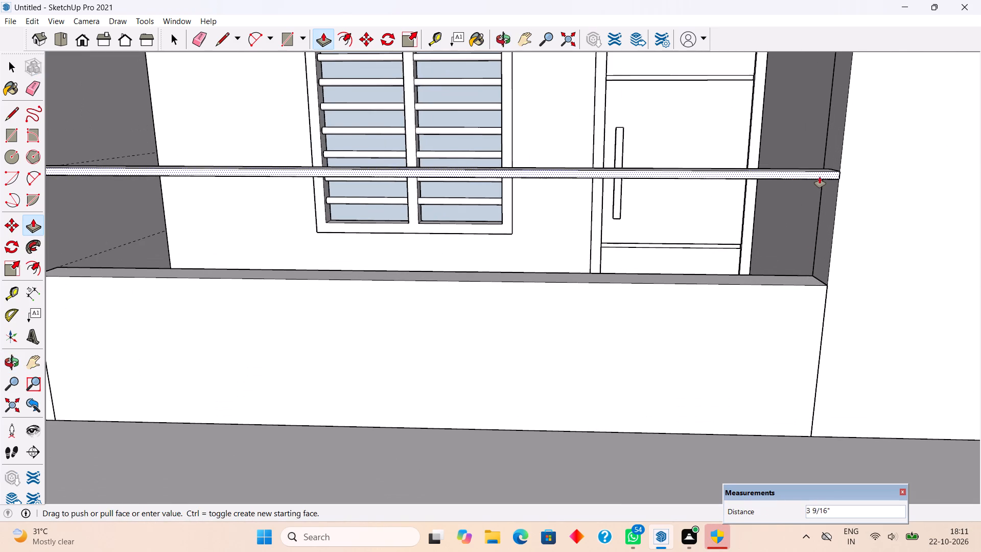
{"action": "type", "text": "2\""}
{"action": "key", "text": "Return"}
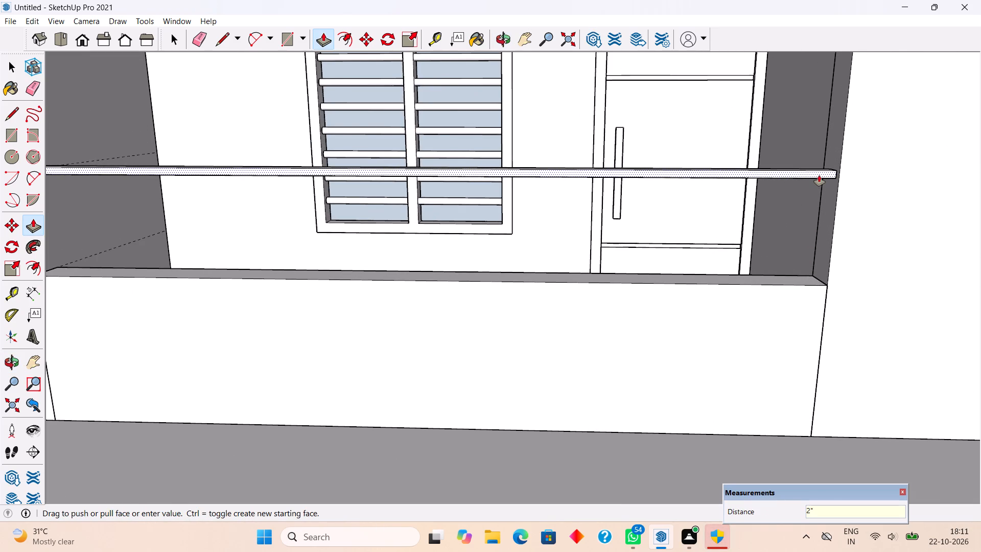
{"action": "key", "text": "space"}
Pull the rail's underside down by 0.5".
{"action": "scroll", "coordinate": [820, 176], "scroll_direction": "down", "scroll_amount": 5}
{"action": "middle_click_drag", "start_coordinate": [732, 179], "coordinate": [723, 234]}
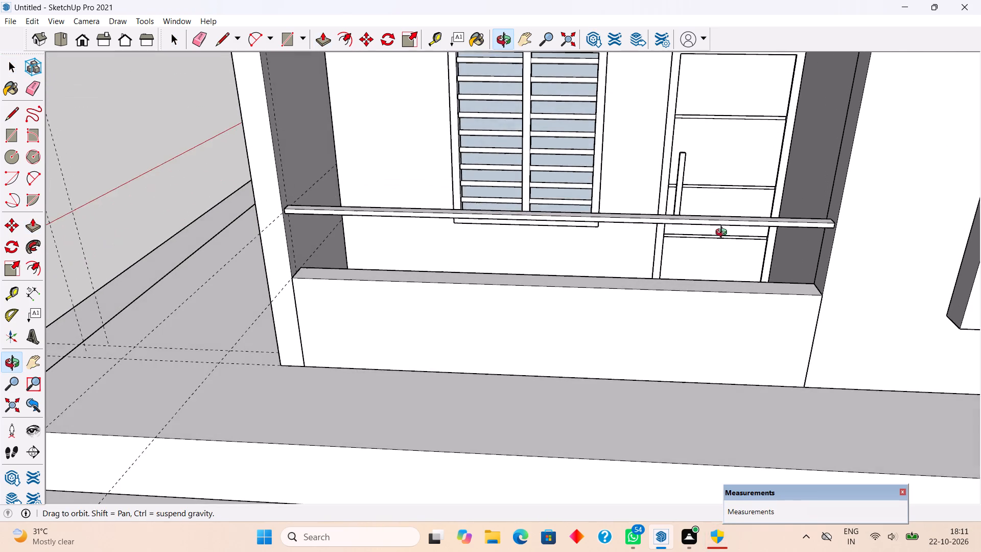
{"action": "middle_click_drag", "start_coordinate": [723, 234], "coordinate": [720, 237]}
{"action": "middle_click_drag", "start_coordinate": [492, 249], "coordinate": [400, 85]}
{"action": "scroll", "coordinate": [388, 106], "scroll_direction": "up", "scroll_amount": 10}
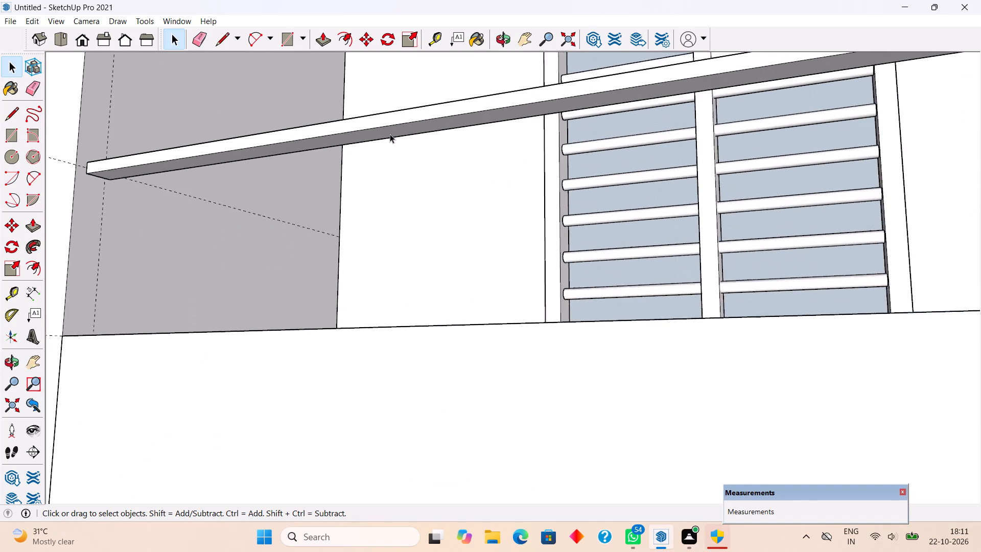
{"action": "scroll", "coordinate": [390, 134], "scroll_direction": "up", "scroll_amount": 1}
{"action": "key", "text": "p"}
{"action": "left_click", "coordinate": [407, 127]}
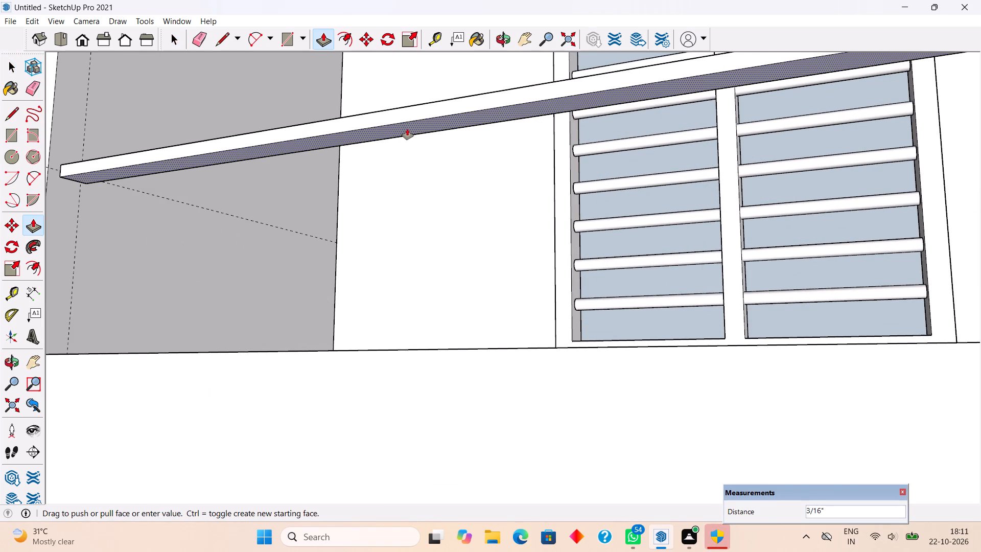
{"action": "type", "text": ".5\""}
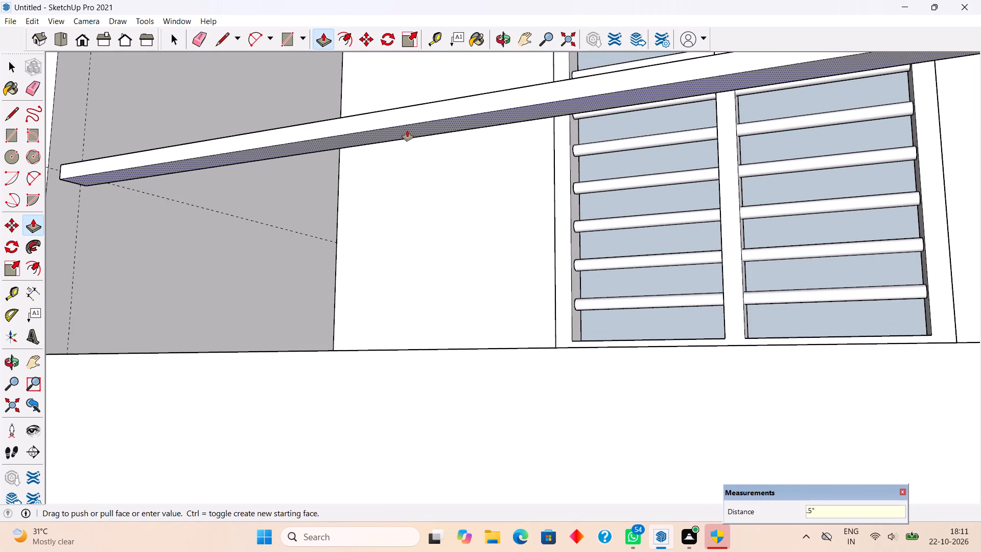
{"action": "key", "text": "Return"}
Make the whole rail above the low wall a group.
{"action": "key", "text": "space"}
{"action": "triple_click", "coordinate": [407, 130]}
{"action": "right_click", "coordinate": [407, 130]}
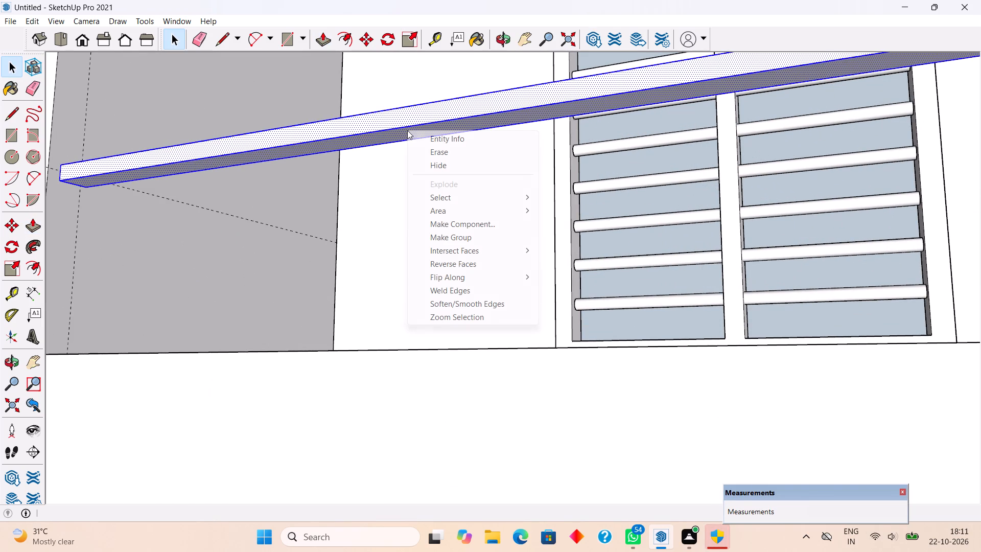
{"action": "left_click", "coordinate": [446, 240]}
Draw a vertical circle of about 1" radius on the vertical guide, just below the rail's outer end.
{"action": "scroll", "coordinate": [446, 241], "scroll_direction": "down", "scroll_amount": 6}
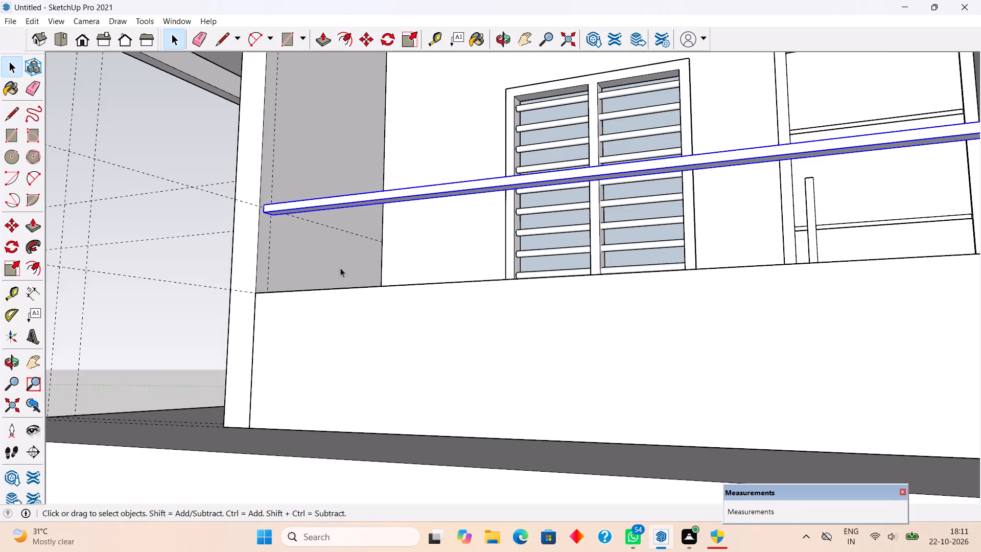
{"action": "middle_click_drag", "start_coordinate": [328, 272], "coordinate": [174, 305]}
{"action": "scroll", "coordinate": [320, 275], "scroll_direction": "down", "scroll_amount": 1}
{"action": "scroll", "coordinate": [181, 274], "scroll_direction": "up", "scroll_amount": 14}
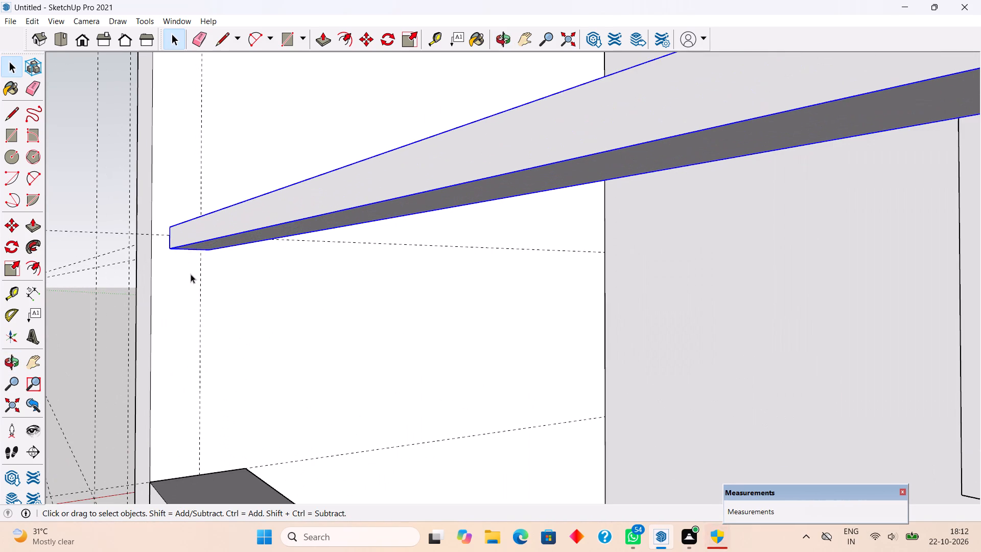
{"action": "middle_click_drag", "start_coordinate": [197, 272], "coordinate": [174, 238]}
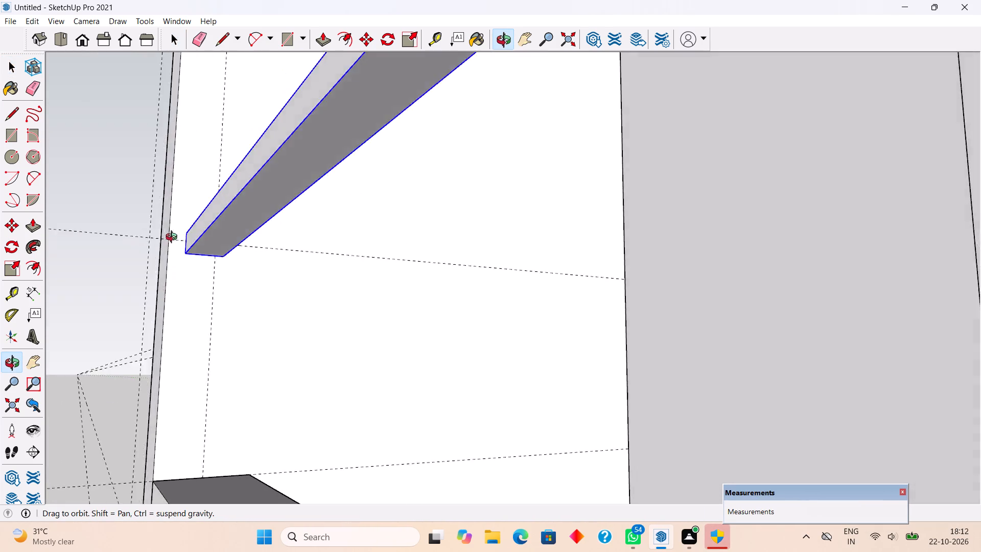
{"action": "middle_click_drag", "start_coordinate": [174, 238], "coordinate": [202, 267]}
{"action": "scroll", "coordinate": [199, 277], "scroll_direction": "up", "scroll_amount": 3}
{"action": "key", "text": "r"}
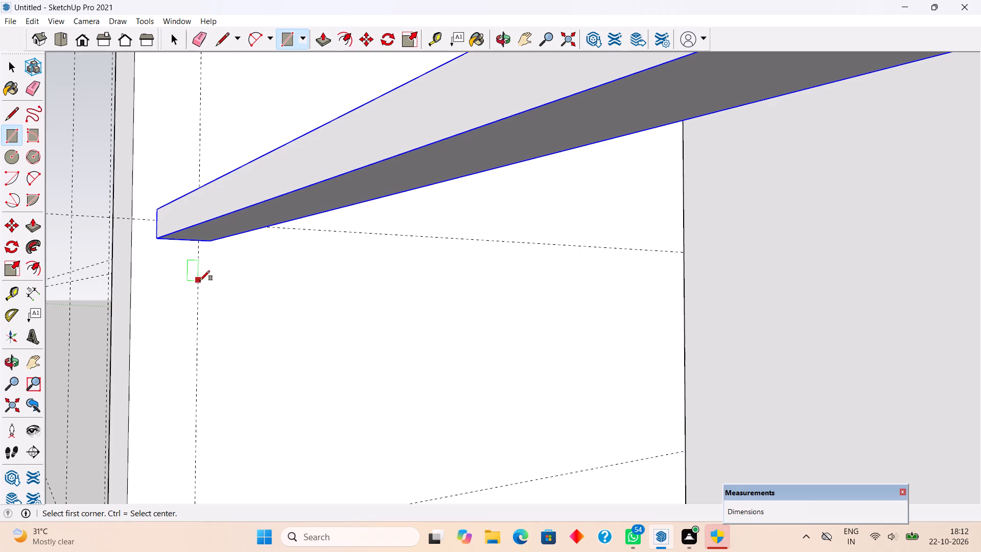
{"action": "key", "text": "c"}
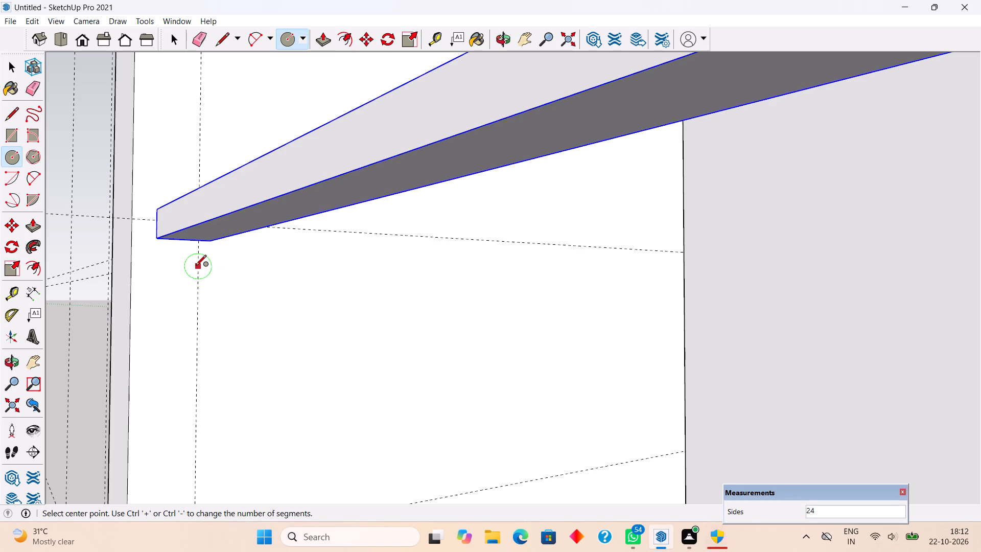
{"action": "left_click", "coordinate": [196, 266]}
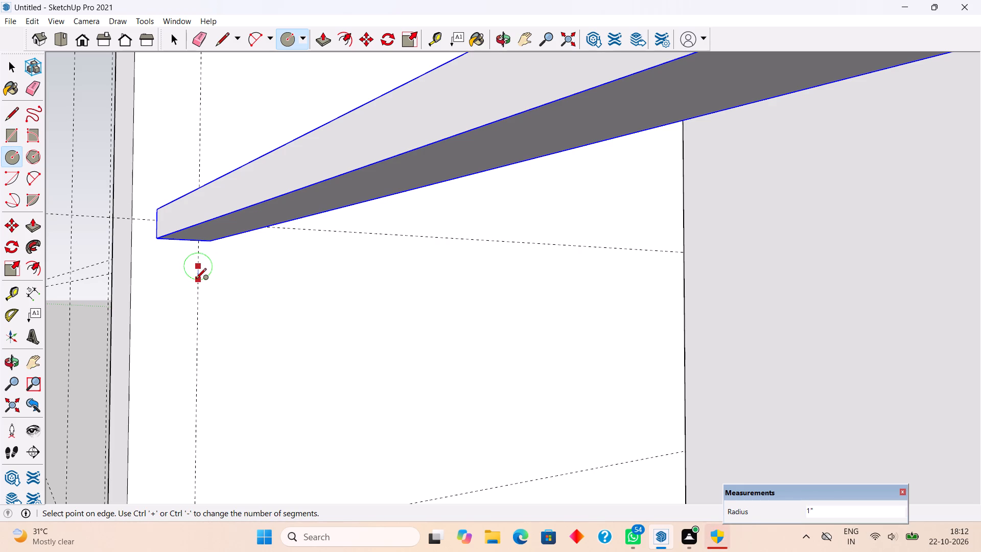
{"action": "key", "text": "c"}
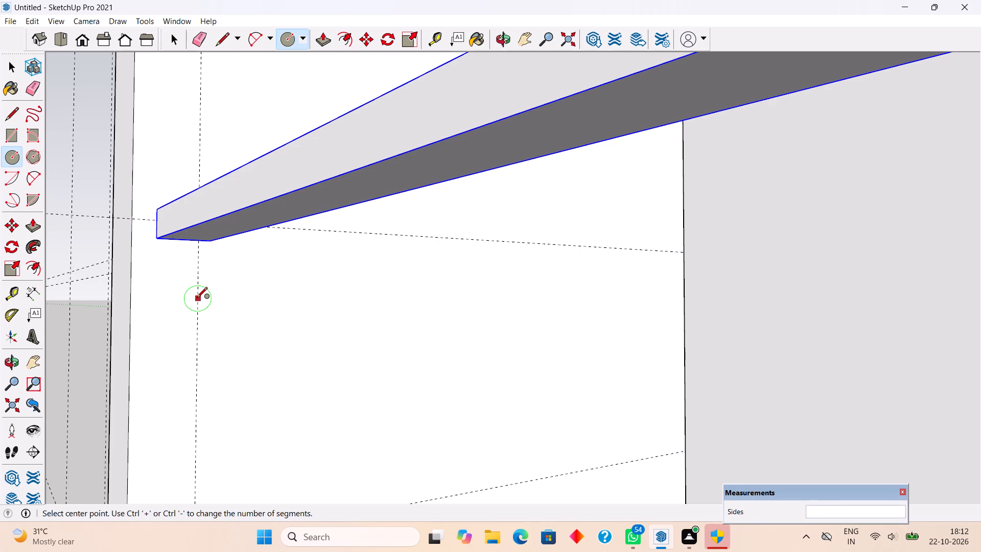
{"action": "left_click", "coordinate": [197, 299]}
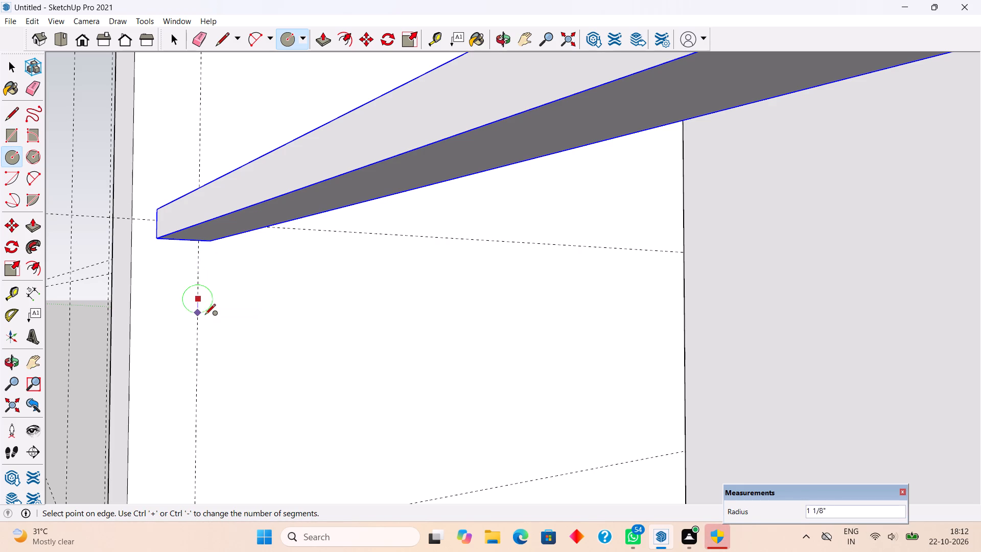
{"action": "left_click", "coordinate": [204, 311]}
Extrude the circle into a round bar below the rail, across the opening to the opposite pillar.
{"action": "key", "text": "p"}
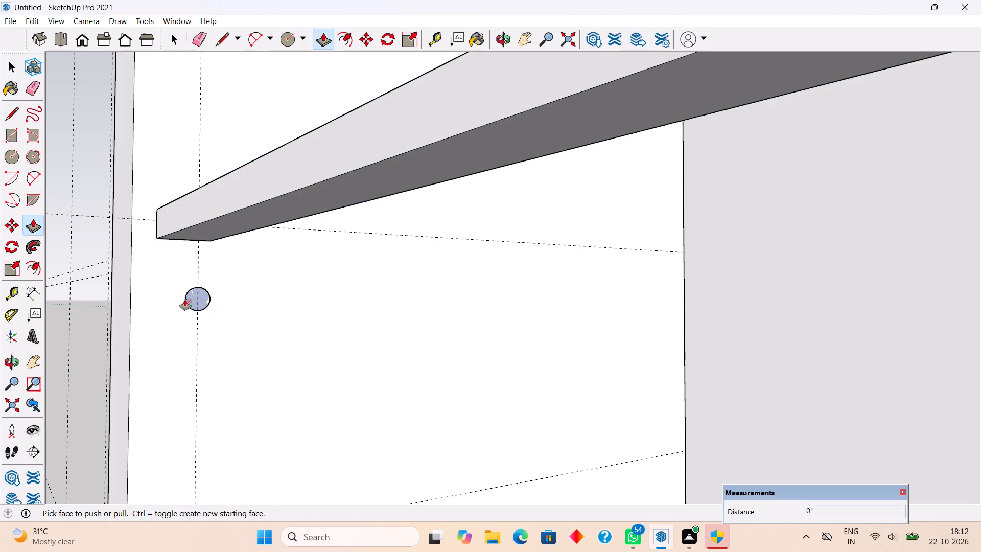
{"action": "left_click", "coordinate": [187, 300]}
{"action": "scroll", "coordinate": [274, 304], "scroll_direction": "down", "scroll_amount": 15}
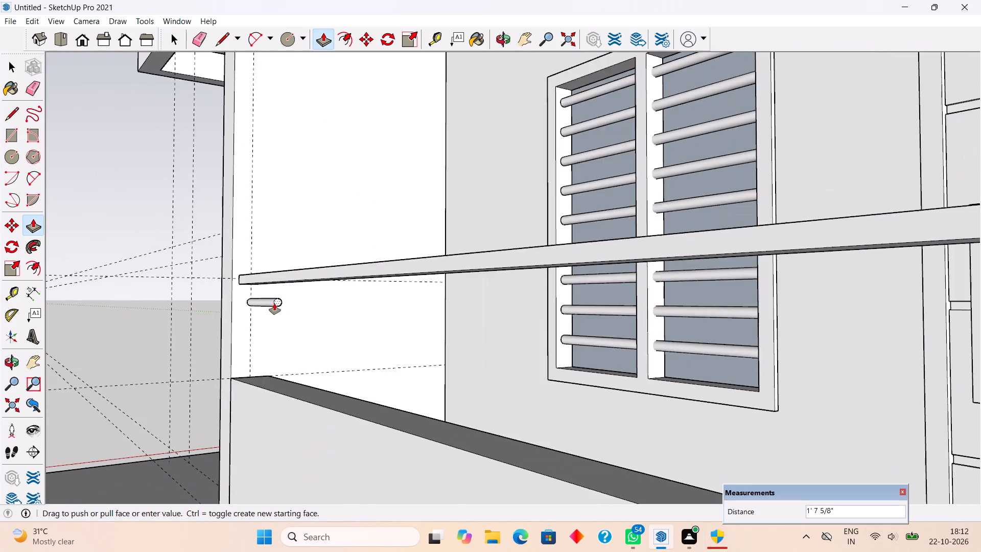
{"action": "scroll", "coordinate": [274, 304], "scroll_direction": "down", "scroll_amount": 6}
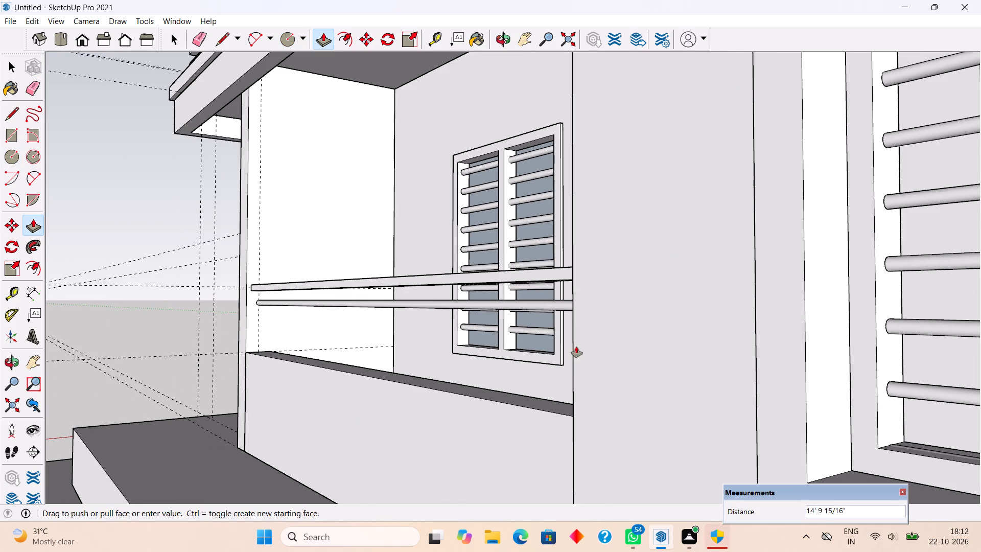
{"action": "left_click", "coordinate": [573, 353]}
Make the whole round bar below the rail a group.
{"action": "middle_click_drag", "start_coordinate": [497, 366], "coordinate": [776, 379]}
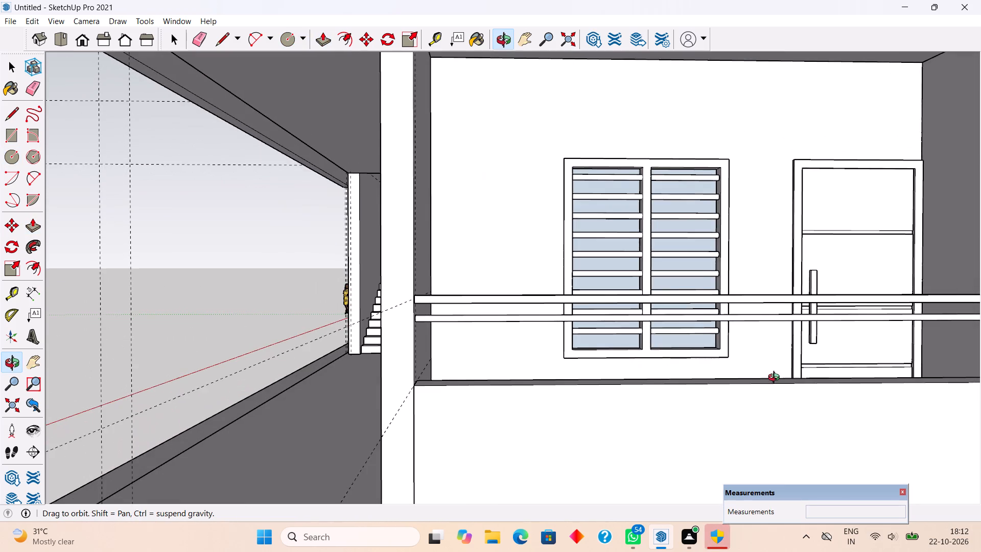
{"action": "middle_click_drag", "start_coordinate": [776, 379], "coordinate": [772, 379]}
{"action": "key", "text": "space"}
{"action": "scroll", "coordinate": [461, 318], "scroll_direction": "up", "scroll_amount": 5}
{"action": "triple_click", "coordinate": [461, 318]}
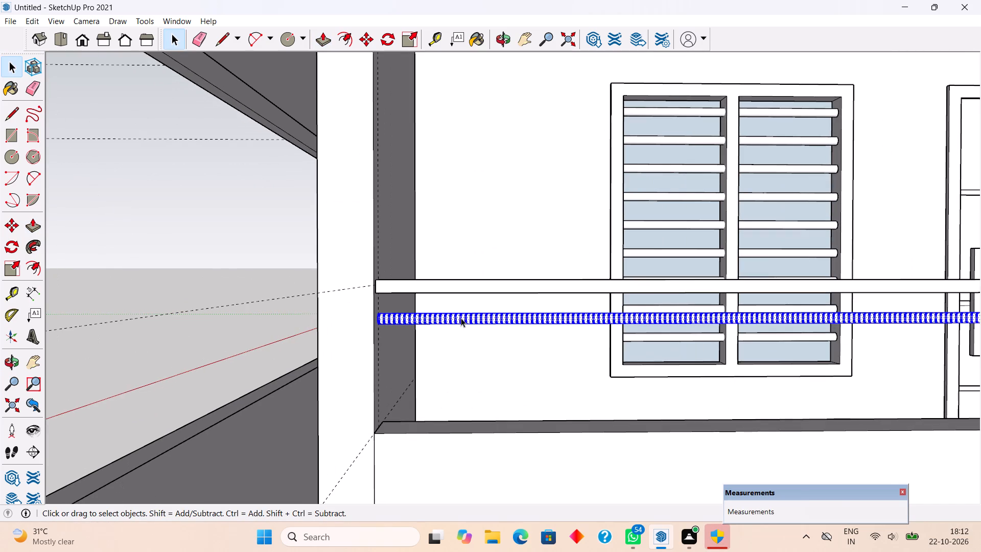
{"action": "right_click", "coordinate": [461, 318]}
{"action": "left_click", "coordinate": [488, 190]}
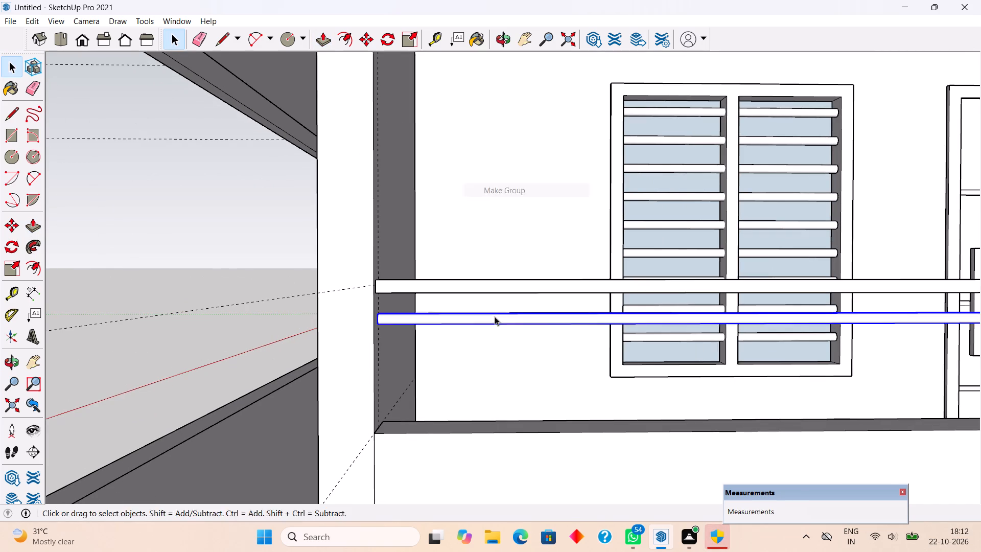
Copy the round bar straight down at 5" spacing, making three copies above the low wall.
{"action": "middle_click_drag", "start_coordinate": [472, 331], "coordinate": [274, 309]}
{"action": "scroll", "coordinate": [151, 292], "scroll_direction": "up", "scroll_amount": 5}
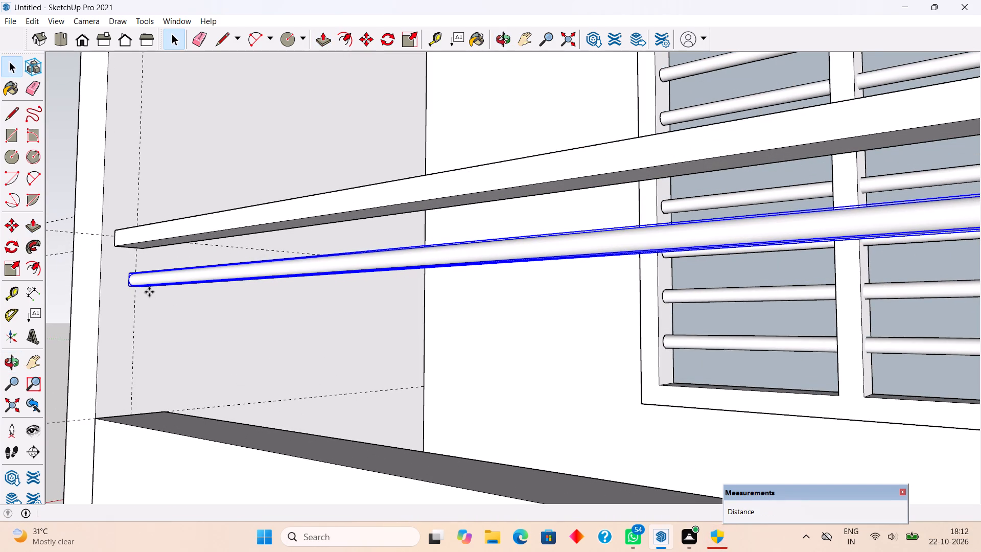
{"action": "key", "text": "m"}
{"action": "left_click", "coordinate": [147, 284]}
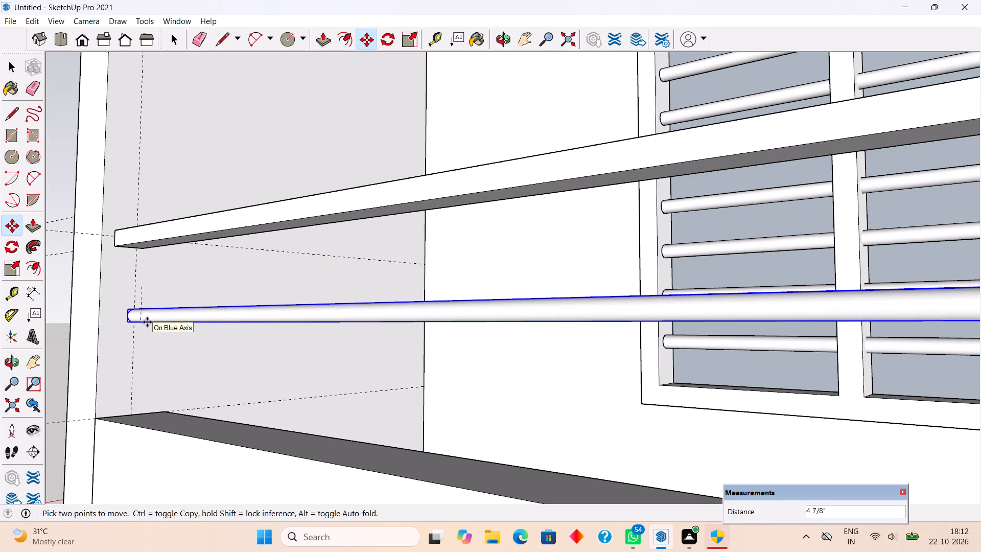
{"action": "type", "text": "5\""}
{"action": "key", "text": "Return"}
{"action": "key", "text": "x"}
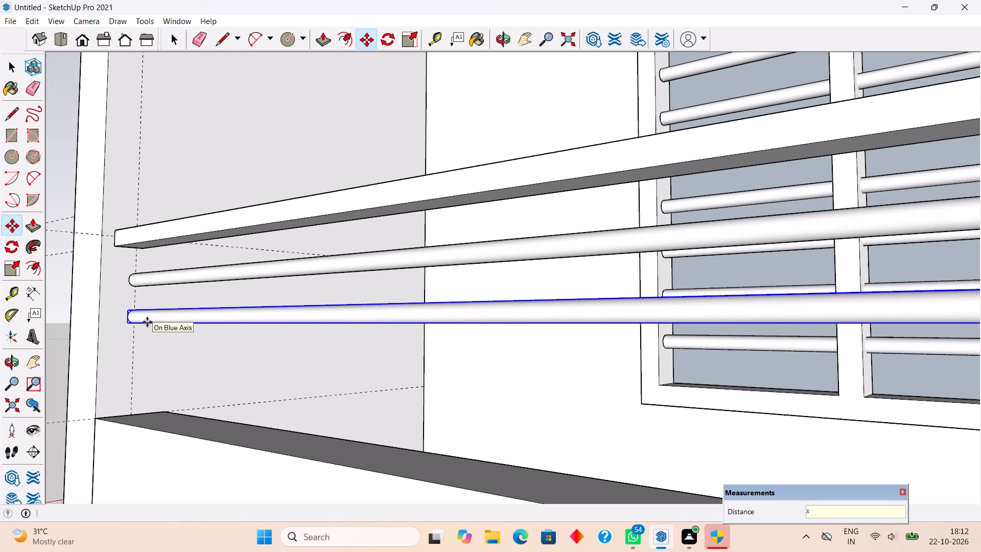
{"action": "key", "text": "3"}
{"action": "key", "text": "Return"}
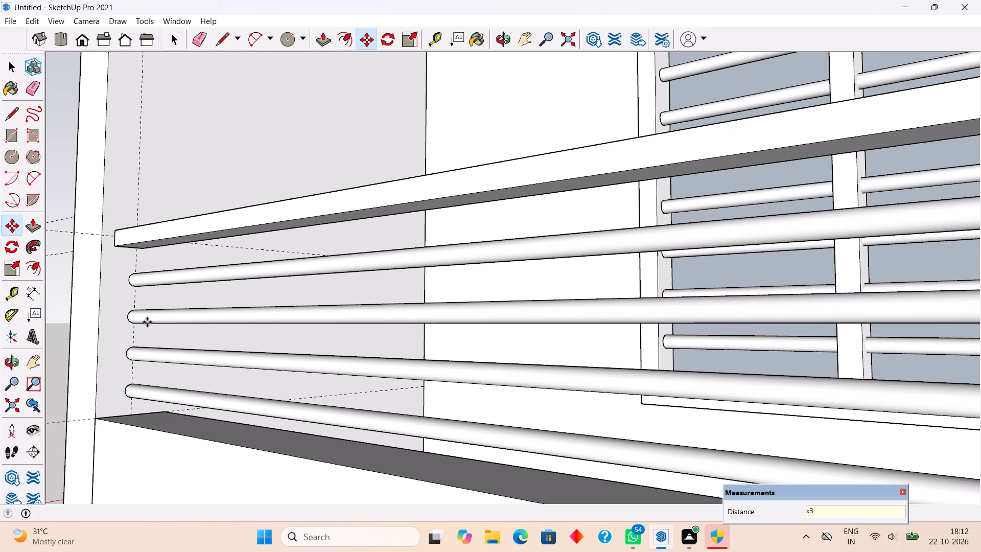
Examine the porch railing from the front and compare it with the upper balcony railings.
{"action": "key", "text": "space"}
{"action": "scroll", "coordinate": [147, 322], "scroll_direction": "down", "scroll_amount": 20}
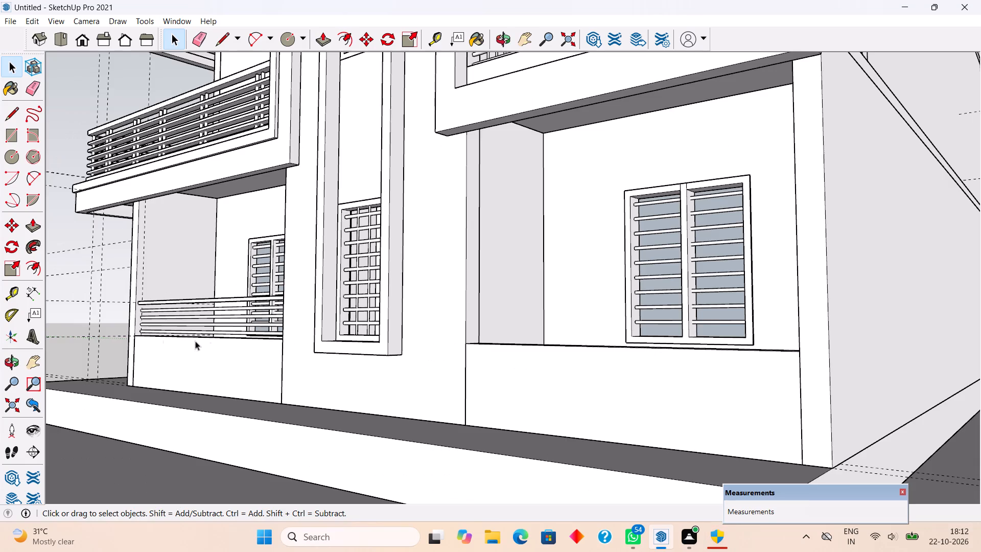
{"action": "middle_click_drag", "start_coordinate": [224, 351], "coordinate": [520, 375]}
{"action": "scroll", "coordinate": [521, 374], "scroll_direction": "down", "scroll_amount": 3}
{"action": "middle_click_drag", "start_coordinate": [521, 379], "coordinate": [517, 417]}
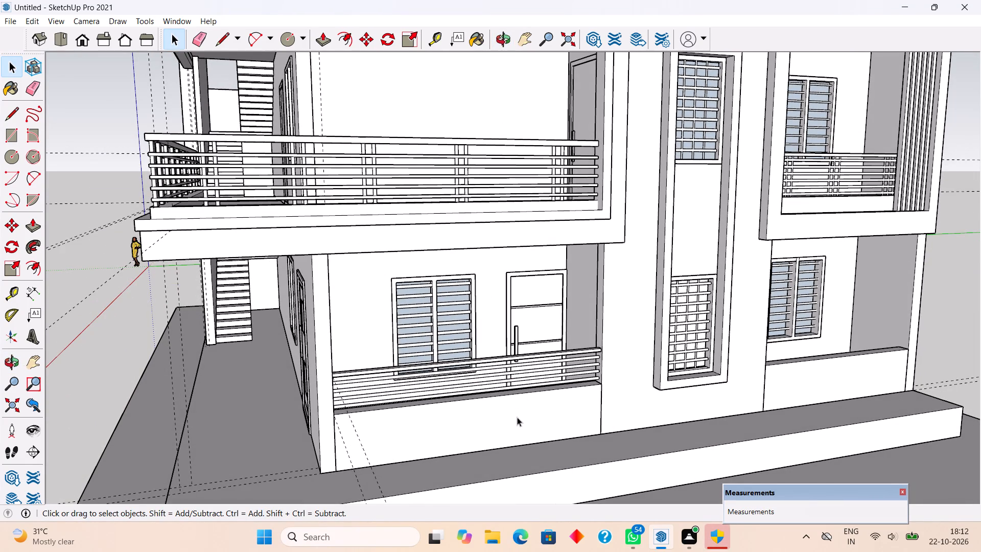
{"action": "middle_click_drag", "start_coordinate": [524, 366], "coordinate": [418, 340]}
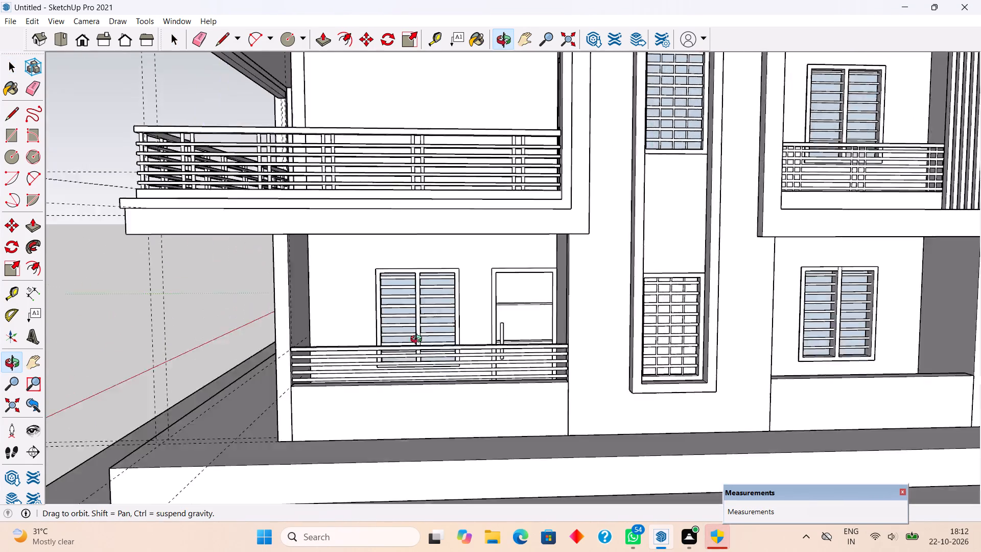
{"action": "middle_click_drag", "start_coordinate": [418, 340], "coordinate": [387, 338]}
{"action": "scroll", "coordinate": [409, 345], "scroll_direction": "up", "scroll_amount": 2}
{"action": "scroll", "coordinate": [409, 345], "scroll_direction": "down", "scroll_amount": 4}
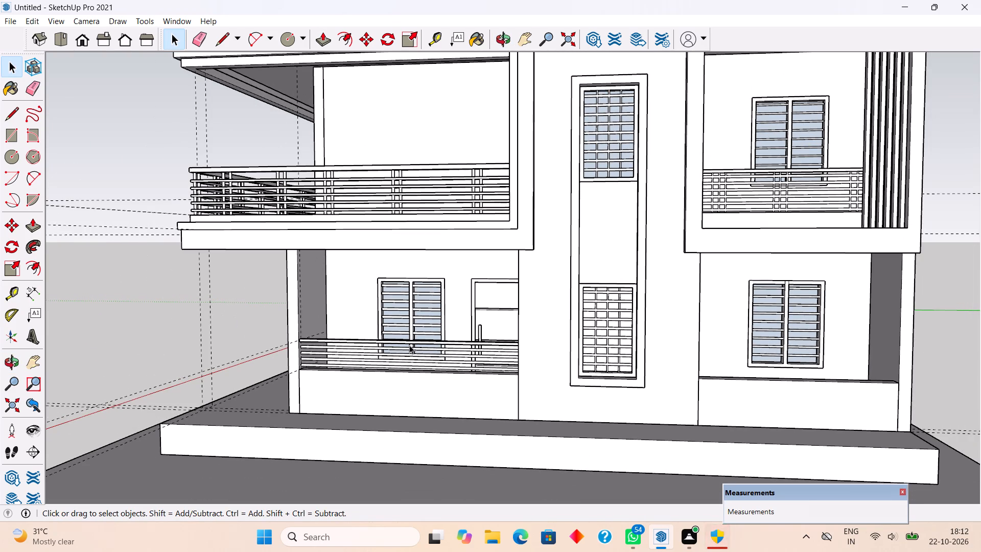
Add a guide along the low wall's top, parallel to its front edge, through the foot of the vertical guide.
{"action": "middle_click_drag", "start_coordinate": [401, 273], "coordinate": [416, 419]}
{"action": "scroll", "coordinate": [385, 424], "scroll_direction": "up", "scroll_amount": 9}
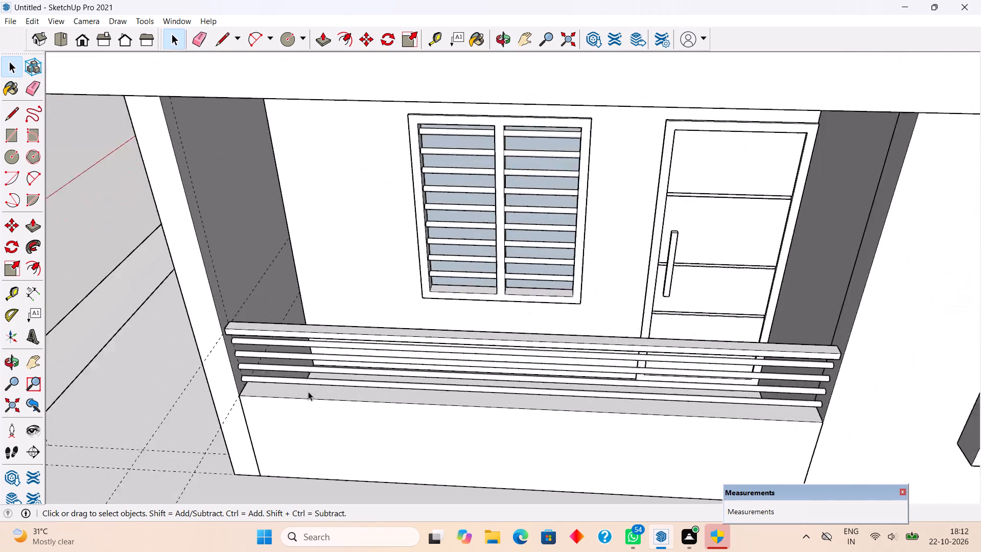
{"action": "scroll", "coordinate": [308, 392], "scroll_direction": "up", "scroll_amount": 11}
{"action": "scroll", "coordinate": [196, 395], "scroll_direction": "up", "scroll_amount": 4}
{"action": "middle_click_drag", "start_coordinate": [176, 356], "coordinate": [158, 315]}
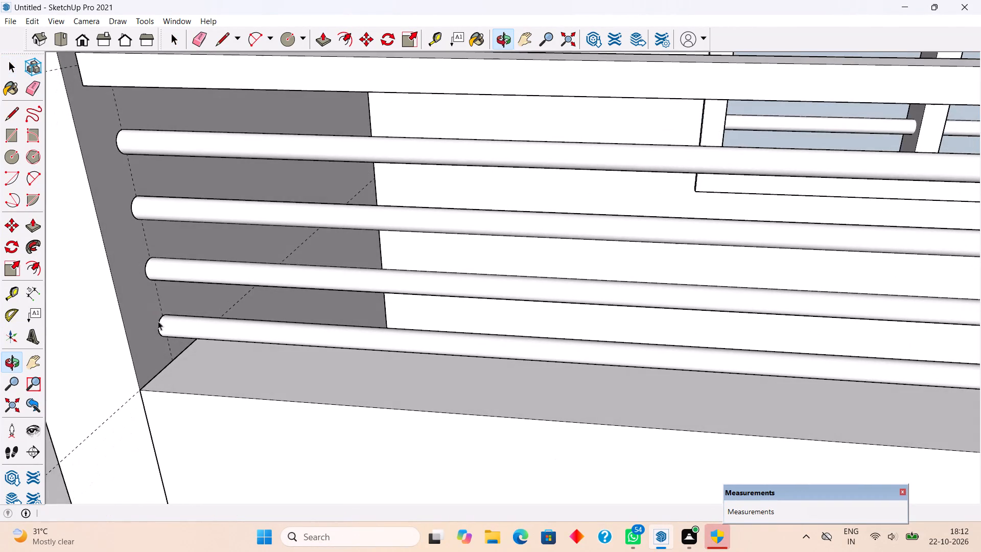
{"action": "key", "text": "t"}
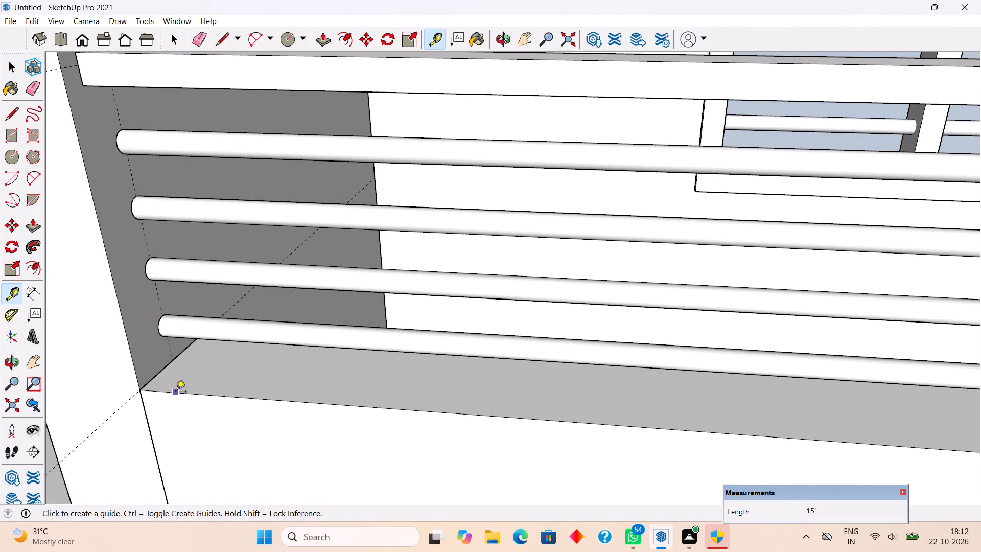
{"action": "left_click", "coordinate": [176, 393]}
{"action": "left_click", "coordinate": [175, 361]}
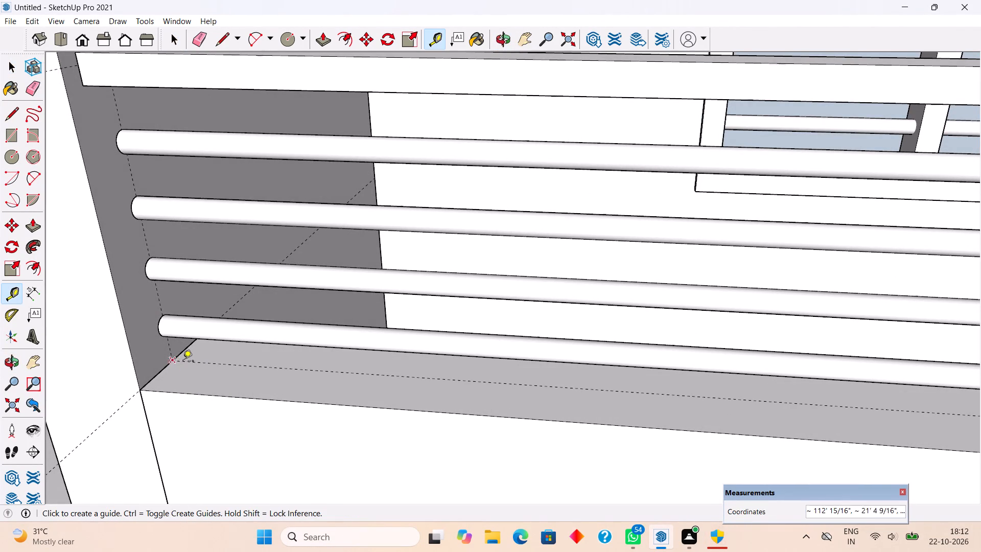
Draw a circle of about 7/16" radius on the wall-top guide, near the outer pillar.
{"action": "key", "text": "c"}
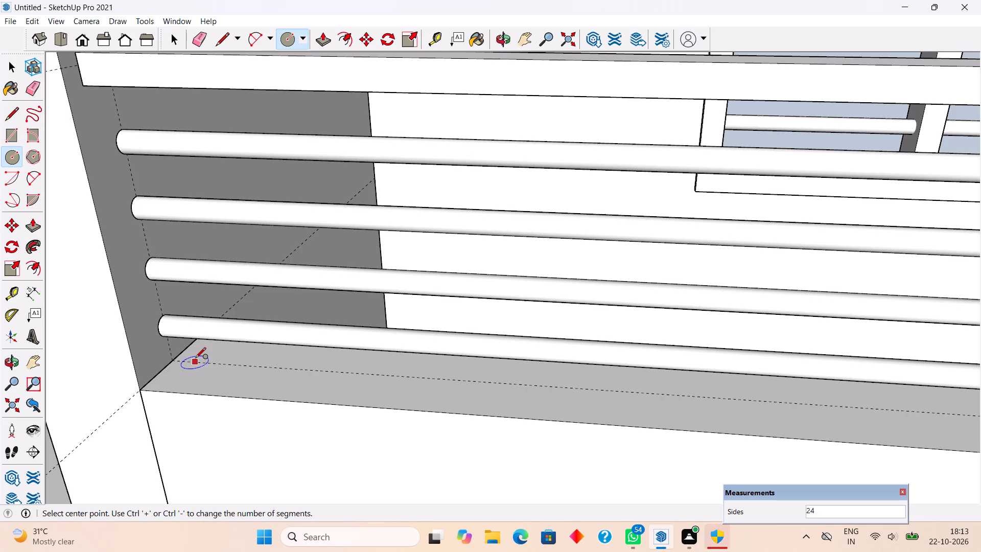
{"action": "scroll", "coordinate": [195, 359], "scroll_direction": "up", "scroll_amount": 9}
{"action": "left_click", "coordinate": [203, 365]}
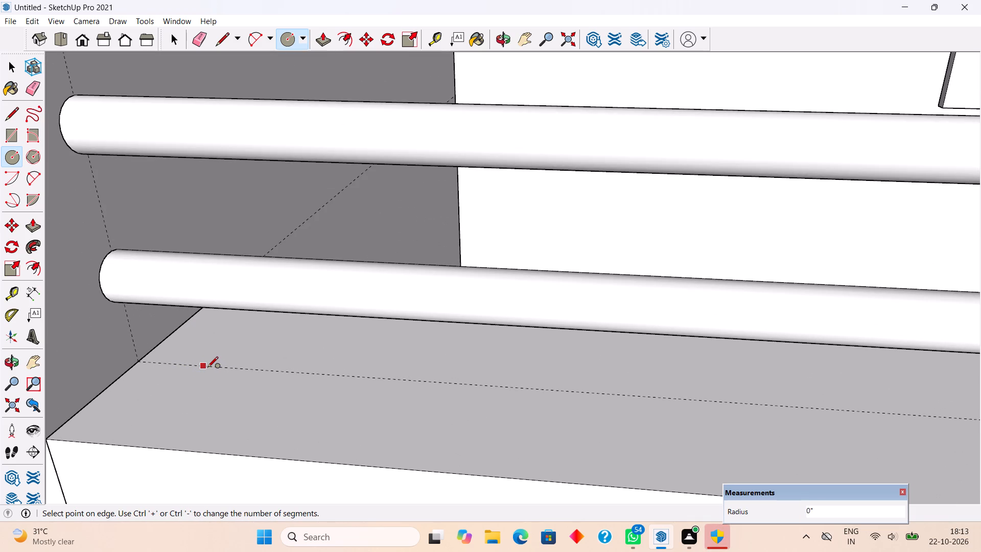
{"action": "left_click", "coordinate": [214, 372]}
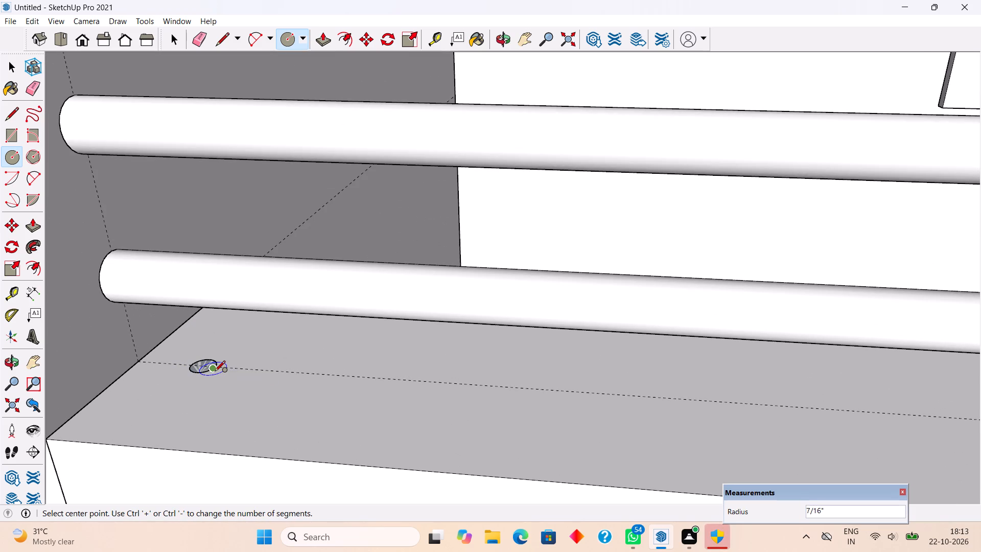
Extrude the small circle up about 1' 10 3/16" to the top rail as a vertical bar.
{"action": "key", "text": "p"}
{"action": "left_click", "coordinate": [209, 363]}
{"action": "scroll", "coordinate": [205, 255], "scroll_direction": "down", "scroll_amount": 11}
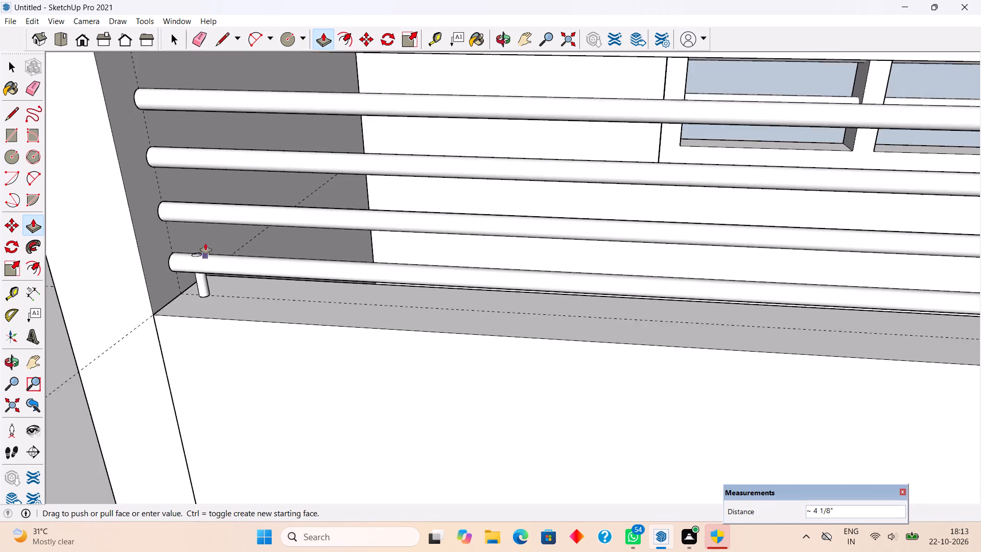
{"action": "scroll", "coordinate": [205, 243], "scroll_direction": "down", "scroll_amount": 5}
{"action": "left_click", "coordinate": [218, 102]}
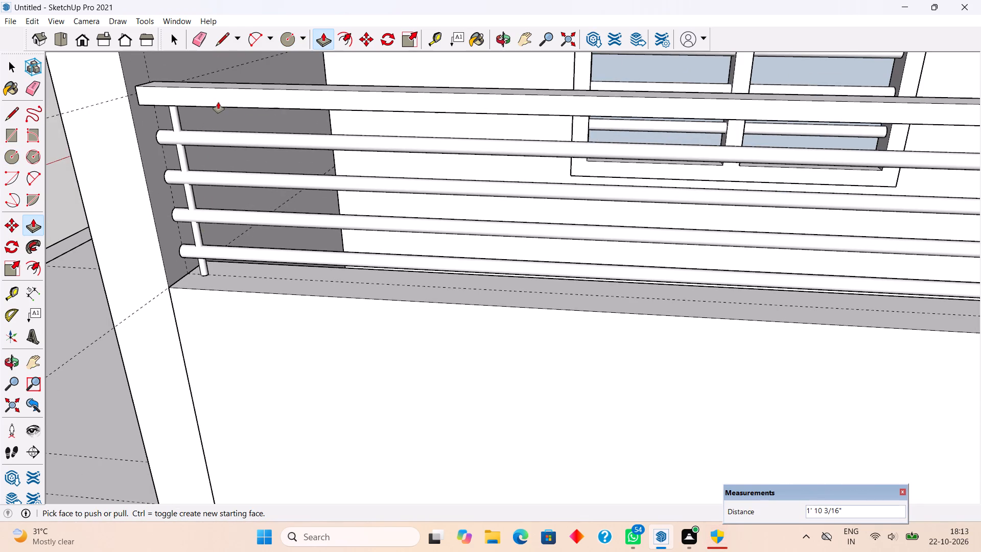
Make the whole vertical bar a group.
{"action": "middle_click_drag", "start_coordinate": [252, 284], "coordinate": [384, 221]}
{"action": "key", "text": "space"}
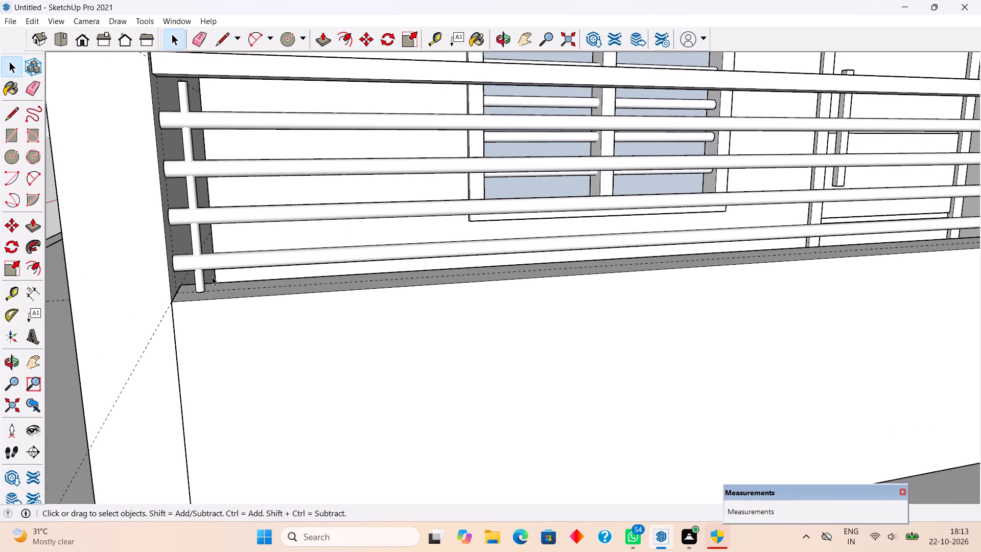
{"action": "scroll", "coordinate": [203, 279], "scroll_direction": "up", "scroll_amount": 4}
{"action": "triple_click", "coordinate": [202, 279]}
{"action": "right_click", "coordinate": [202, 279]}
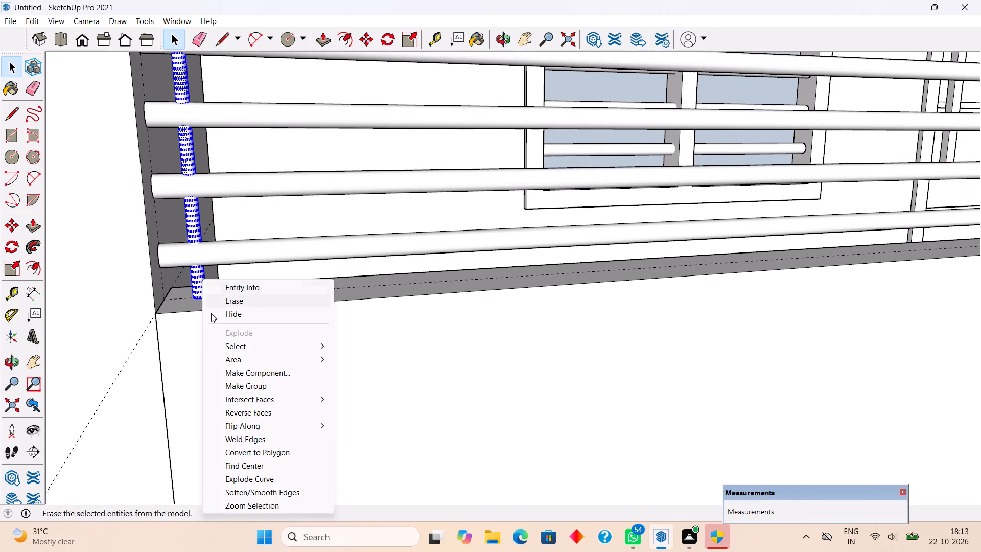
{"action": "left_click", "coordinate": [238, 387]}
Copy the vertical bar about 3 13/16" along the wall-top guide, forming a pair beside the outer pillar.
{"action": "key", "text": "m"}
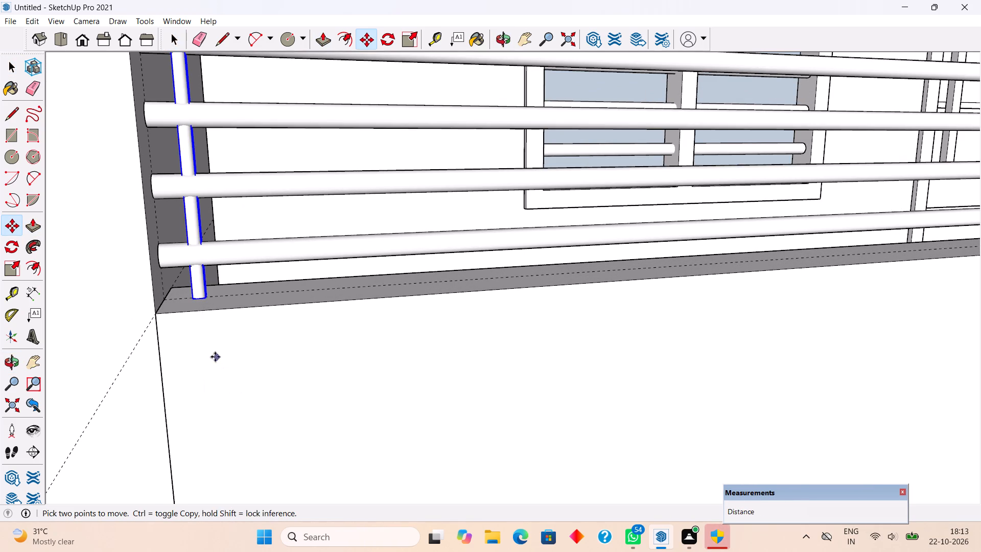
{"action": "left_click", "coordinate": [209, 294]}
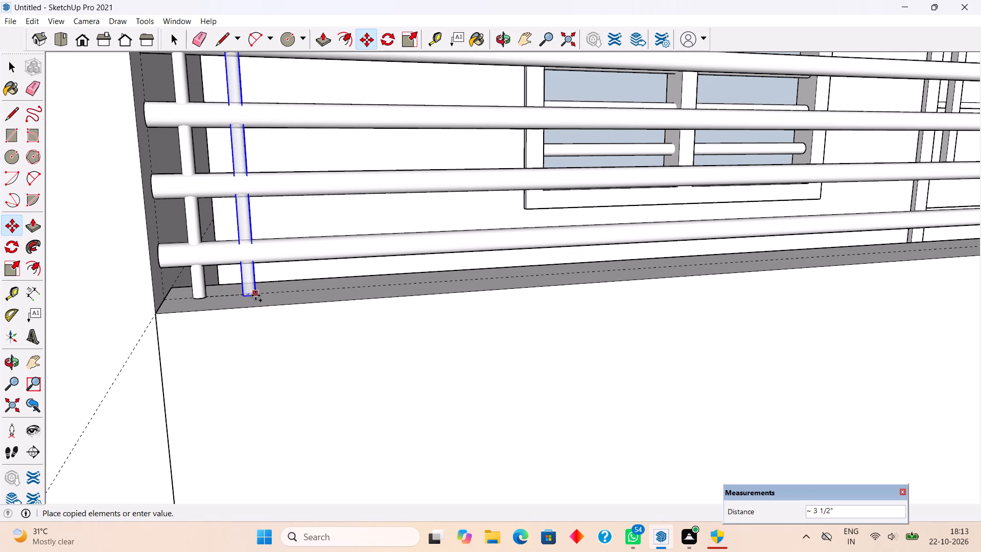
{"action": "middle_click_drag", "start_coordinate": [257, 296], "coordinate": [256, 406]}
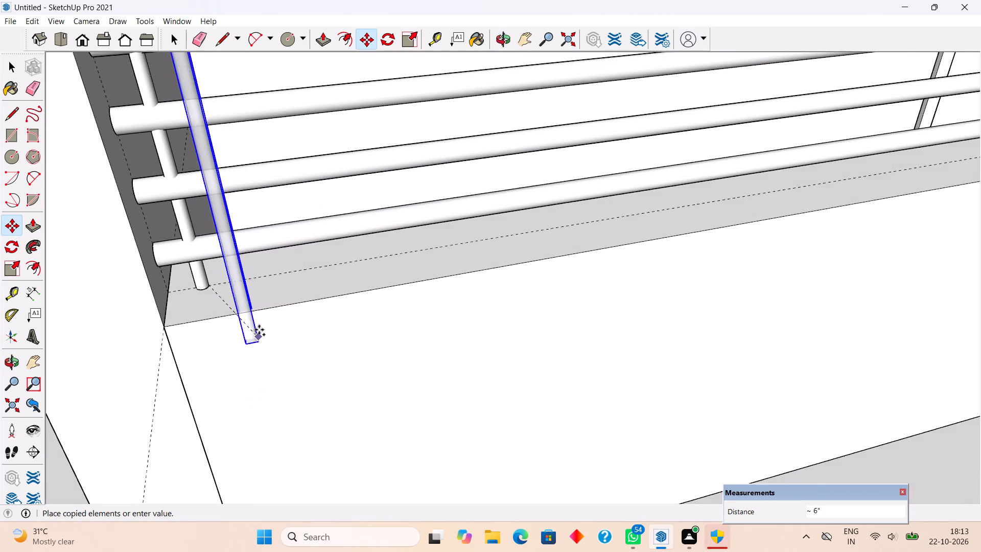
{"action": "scroll", "coordinate": [259, 312], "scroll_direction": "up", "scroll_amount": 4}
{"action": "scroll", "coordinate": [260, 271], "scroll_direction": "up", "scroll_amount": 4}
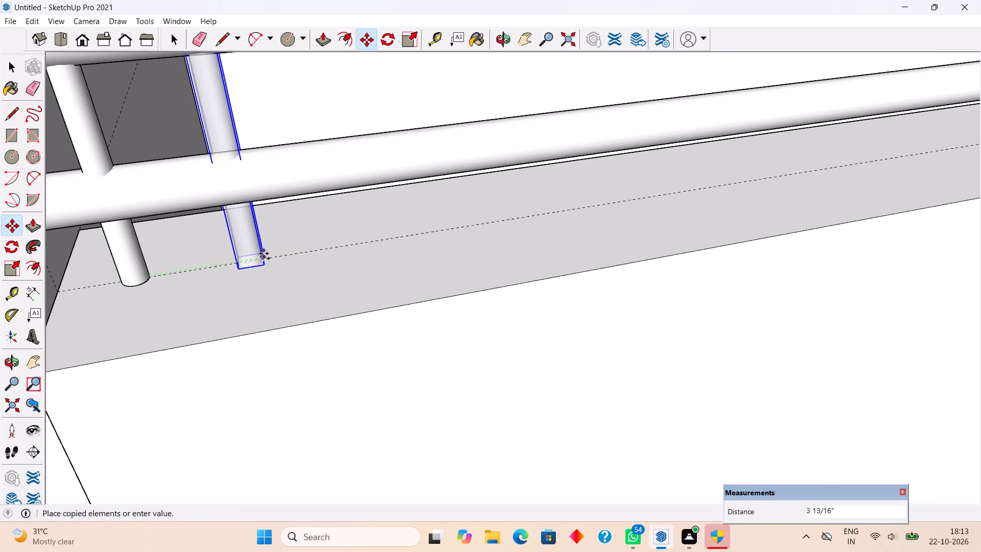
{"action": "left_click", "coordinate": [264, 254]}
Copy the second vertical bar about 3' 6 1/8" farther along the wall-top guide.
{"action": "left_click", "coordinate": [262, 255]}
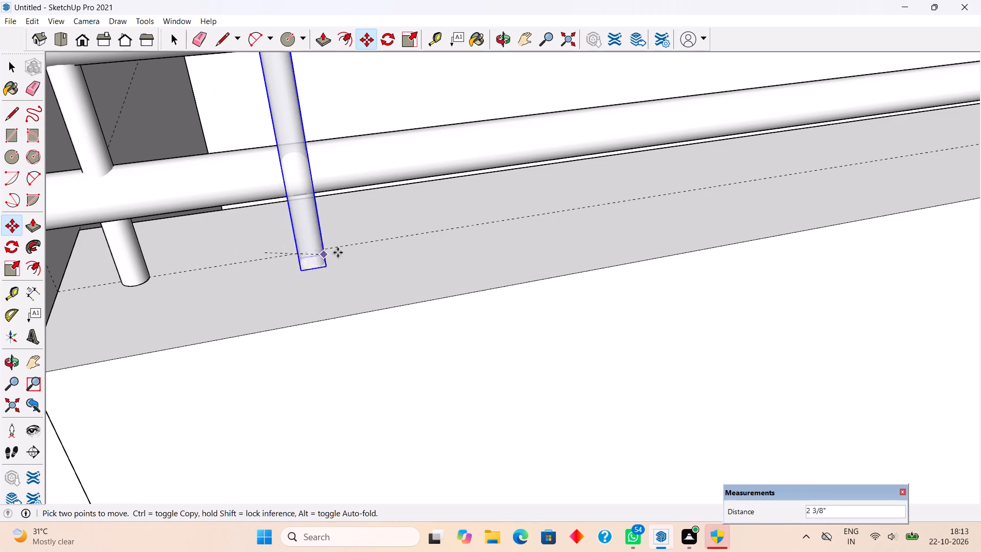
{"action": "scroll", "coordinate": [341, 251], "scroll_direction": "down", "scroll_amount": 17}
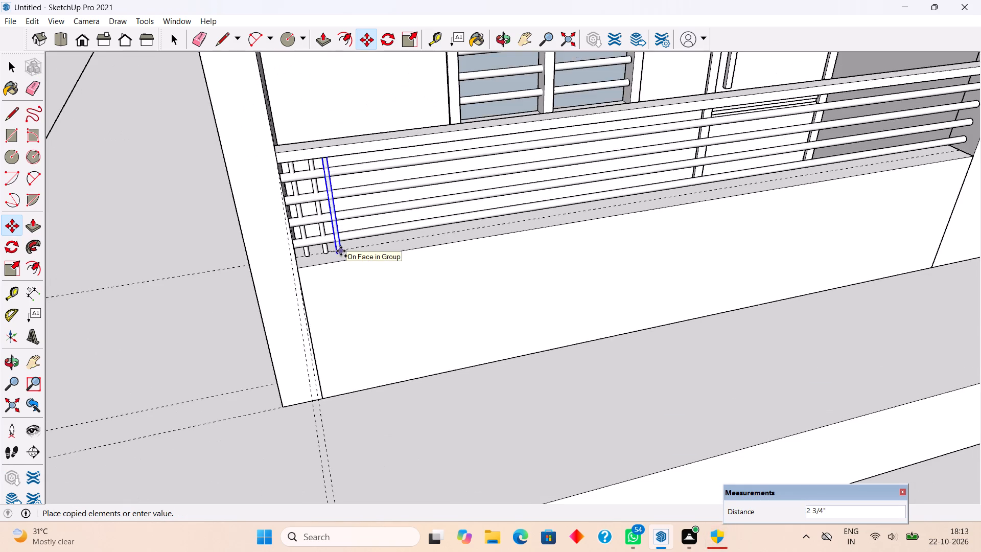
{"action": "scroll", "coordinate": [341, 251], "scroll_direction": "down", "scroll_amount": 5}
{"action": "scroll", "coordinate": [459, 230], "scroll_direction": "up", "scroll_amount": 9}
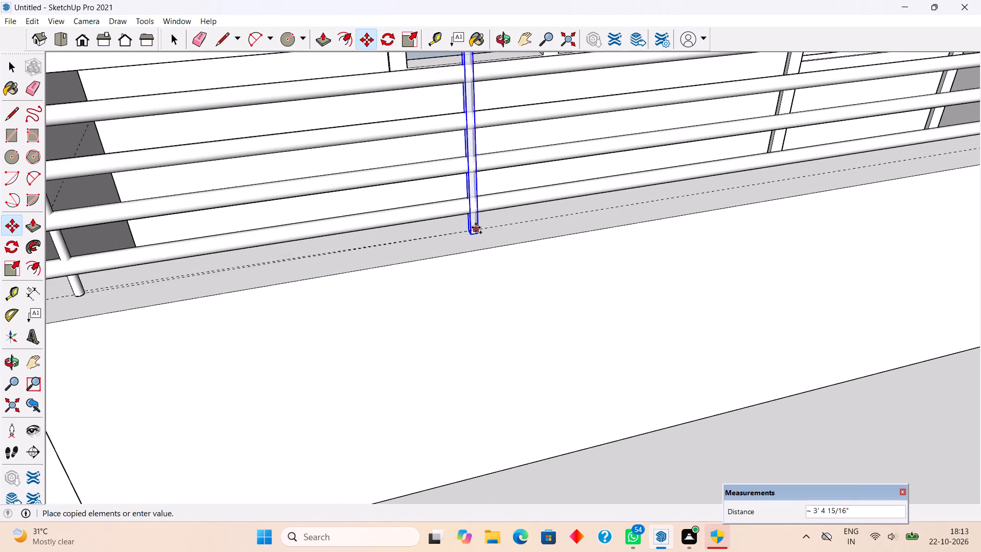
{"action": "scroll", "coordinate": [484, 223], "scroll_direction": "up", "scroll_amount": 3}
{"action": "double_click", "coordinate": [484, 223]}
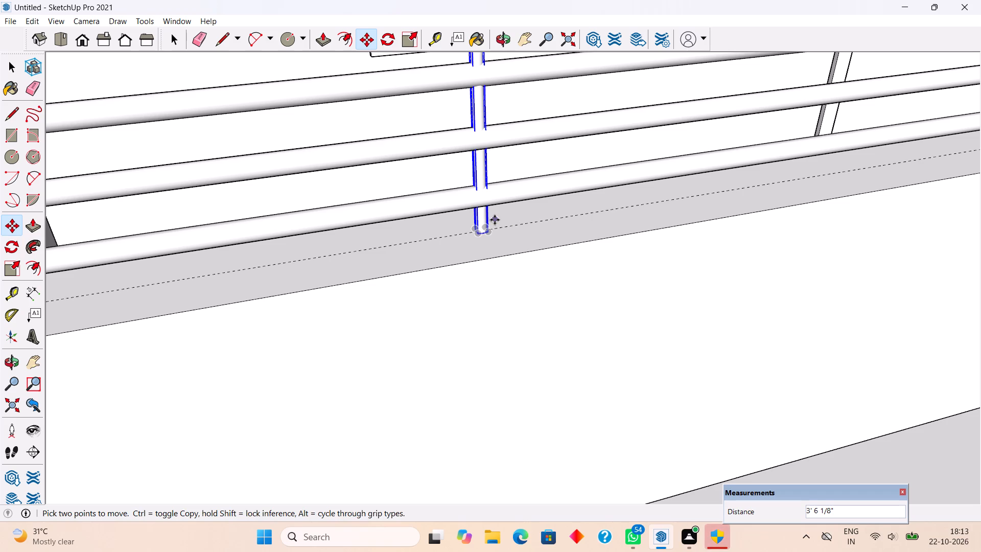
Copy that new vertical bar about 5" farther along the guide to form a second pair.
{"action": "left_click", "coordinate": [473, 229]}
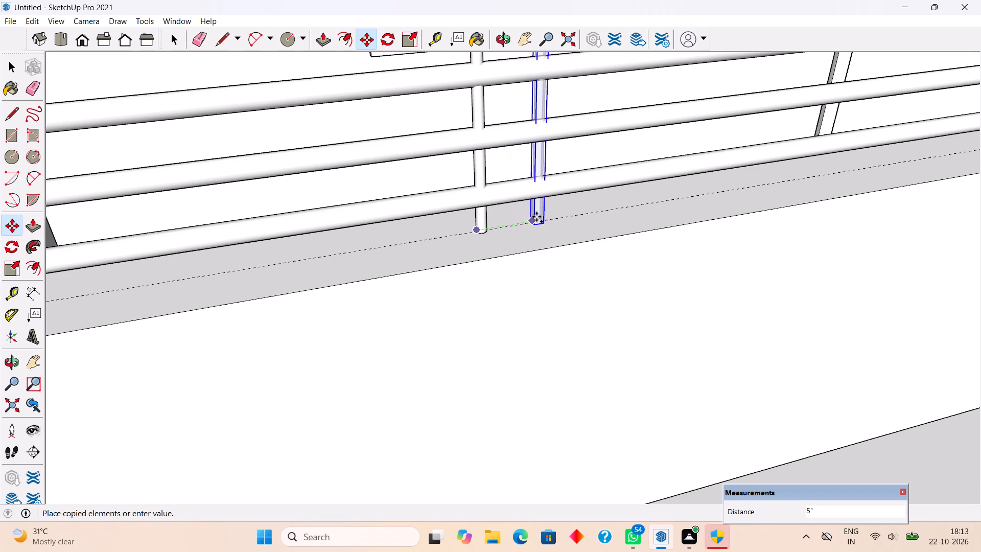
{"action": "left_click", "coordinate": [537, 217]}
Copy the last vertical bar about 2' 1 7/16" farther along the wall-top guide, toward the door side.
{"action": "scroll", "coordinate": [537, 217], "scroll_direction": "down", "scroll_amount": 14}
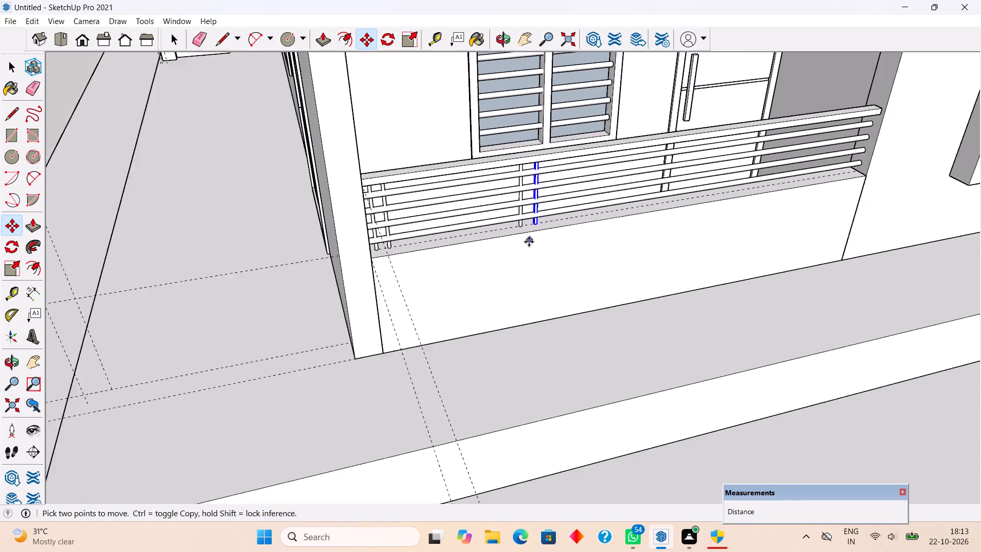
{"action": "scroll", "coordinate": [529, 242], "scroll_direction": "down", "scroll_amount": 1}
{"action": "middle_click_drag", "start_coordinate": [609, 267], "coordinate": [470, 207]}
{"action": "scroll", "coordinate": [488, 208], "scroll_direction": "up", "scroll_amount": 11}
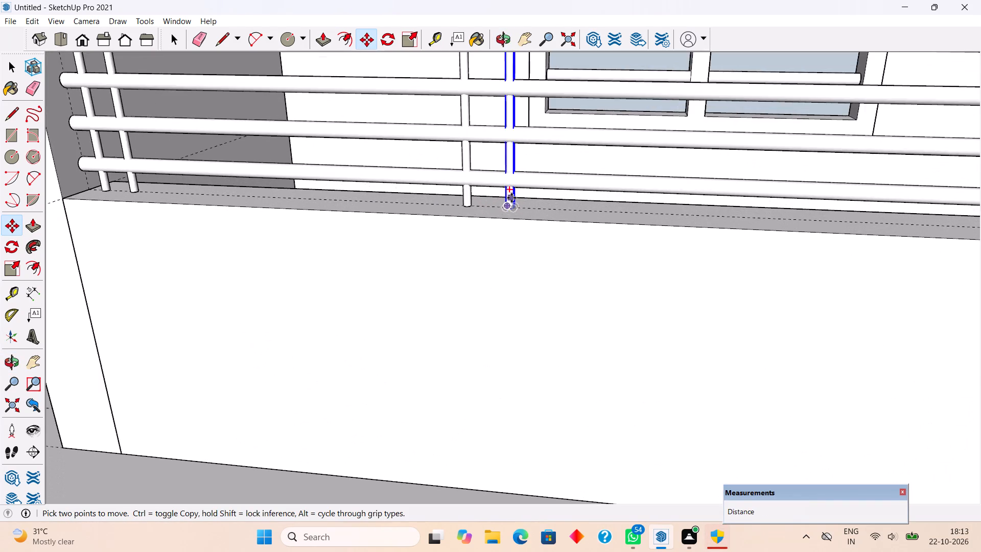
{"action": "scroll", "coordinate": [511, 198], "scroll_direction": "up", "scroll_amount": 13}
{"action": "left_click", "coordinate": [515, 198]}
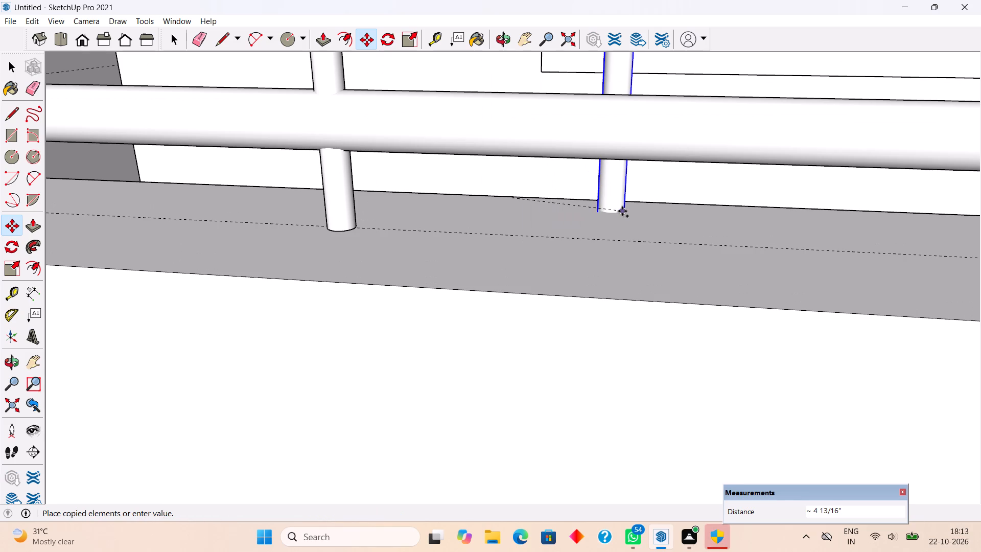
{"action": "scroll", "coordinate": [618, 296], "scroll_direction": "down", "scroll_amount": 19}
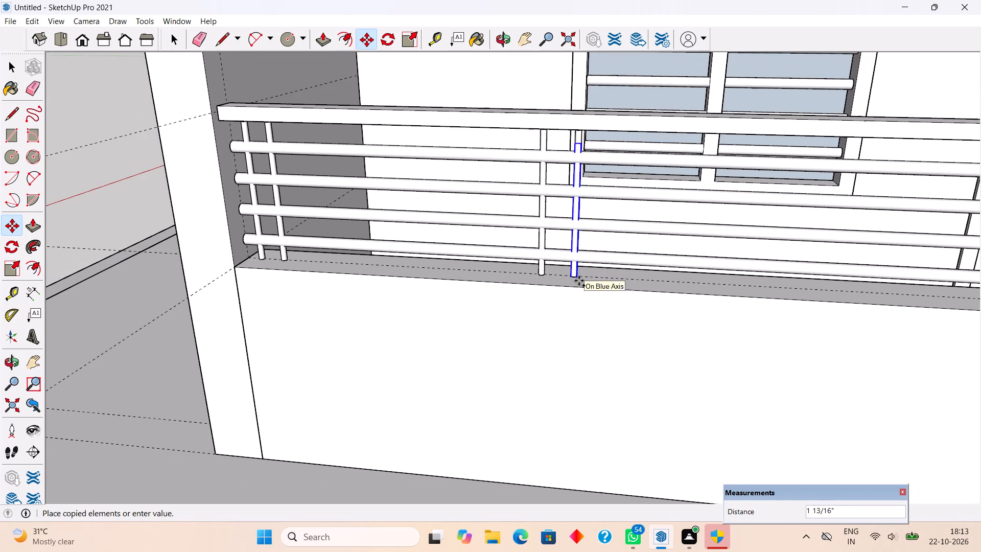
{"action": "scroll", "coordinate": [726, 286], "scroll_direction": "up", "scroll_amount": 7}
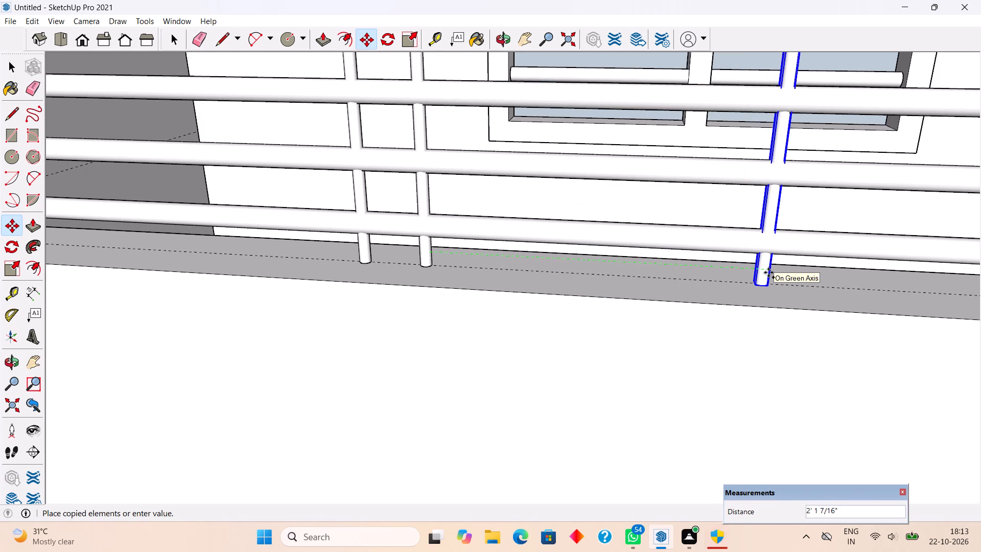
{"action": "left_click", "coordinate": [768, 272]}
Copy that new vertical bar about 4" farther along the guide to form a third pair.
{"action": "left_click", "coordinate": [768, 272]}
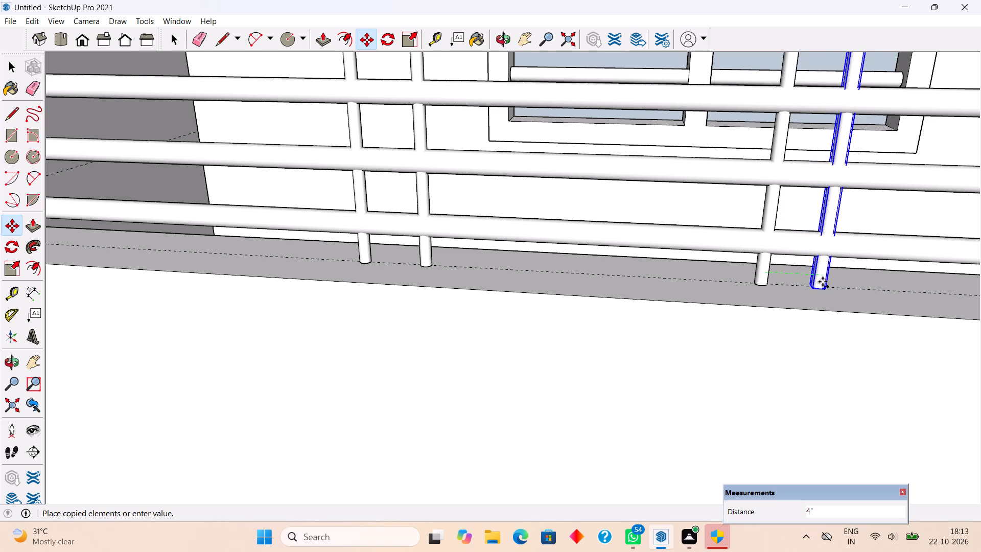
{"action": "left_click", "coordinate": [823, 282]}
Move the second bar of the third pair about 1" farther along the guide to widen its spacing.
{"action": "scroll", "coordinate": [578, 337], "scroll_direction": "down", "scroll_amount": 16}
{"action": "middle_click_drag", "start_coordinate": [559, 403], "coordinate": [620, 345]}
{"action": "scroll", "coordinate": [903, 271], "scroll_direction": "up", "scroll_amount": 5}
{"action": "scroll", "coordinate": [544, 348], "scroll_direction": "up", "scroll_amount": 5}
{"action": "scroll", "coordinate": [402, 291], "scroll_direction": "up", "scroll_amount": 2}
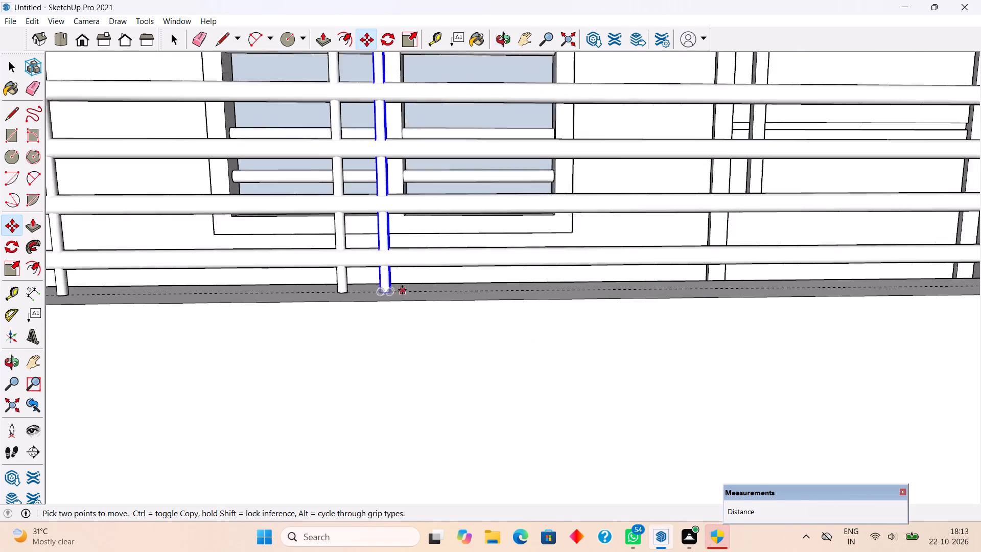
{"action": "scroll", "coordinate": [402, 290], "scroll_direction": "up", "scroll_amount": 2}
{"action": "left_click", "coordinate": [388, 282]}
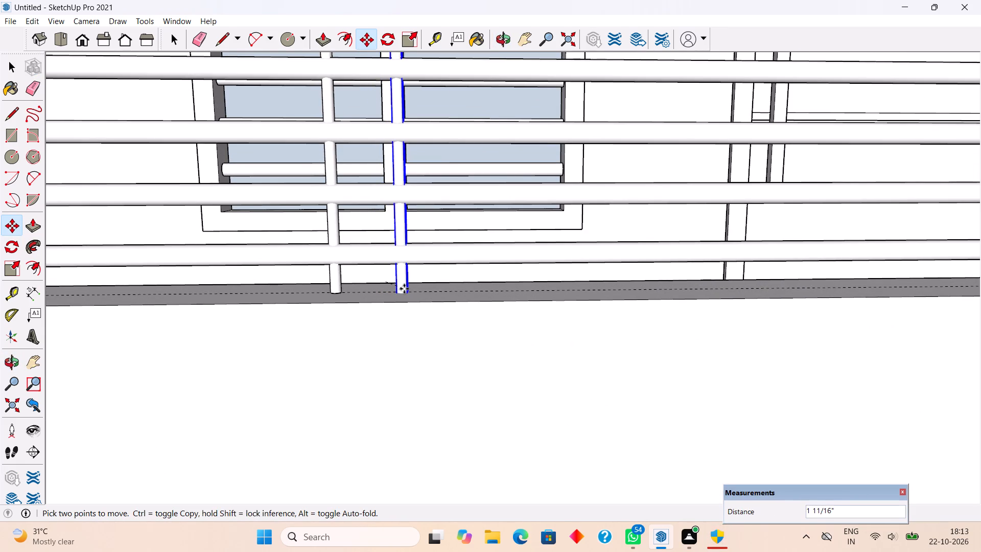
{"action": "middle_click_drag", "start_coordinate": [404, 289], "coordinate": [415, 378]}
{"action": "scroll", "coordinate": [424, 410], "scroll_direction": "up", "scroll_amount": 4}
{"action": "scroll", "coordinate": [431, 454], "scroll_direction": "up", "scroll_amount": 4}
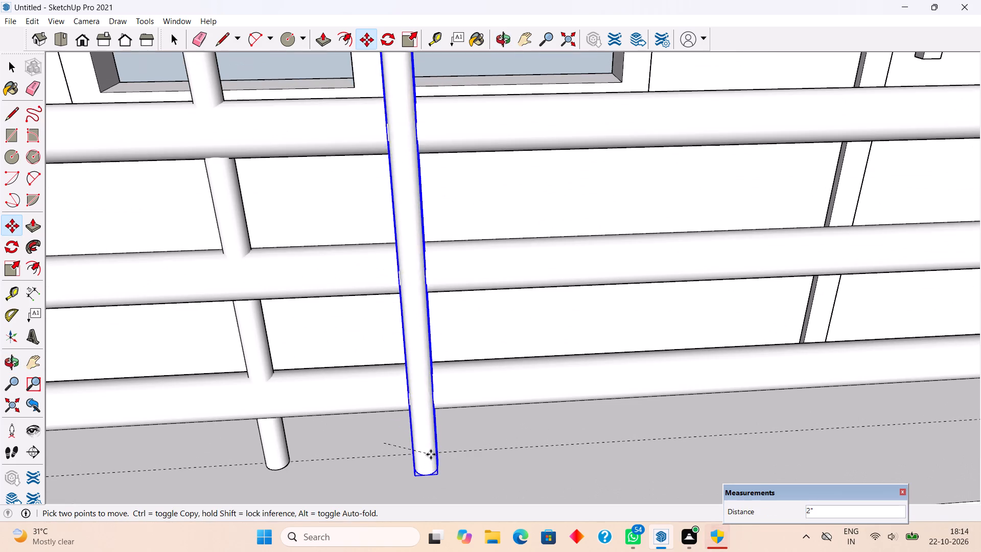
{"action": "double_click", "coordinate": [409, 438]}
Copy the third pair's second bar about 3' 5 1/4" farther along the guide, in front of the door.
{"action": "left_click", "coordinate": [413, 431]}
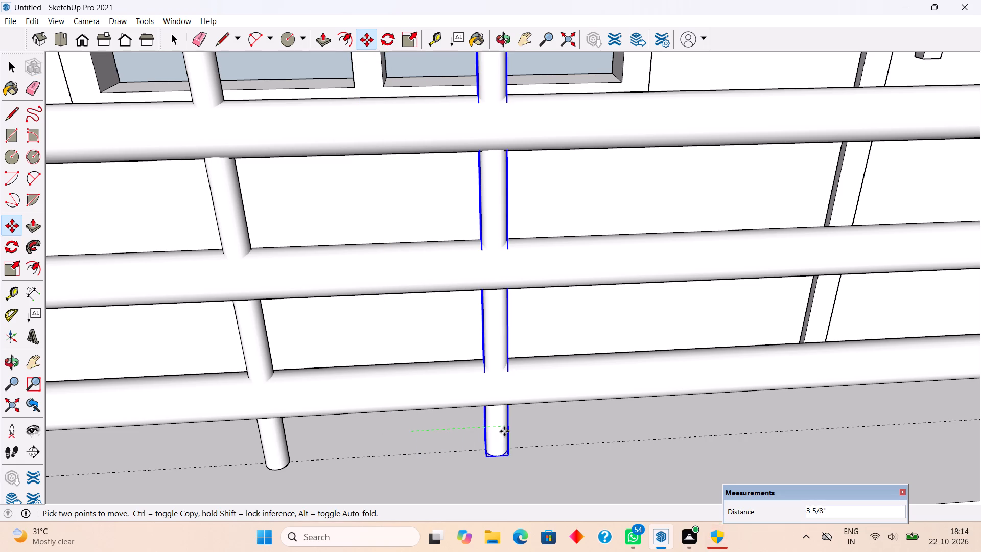
{"action": "scroll", "coordinate": [504, 431], "scroll_direction": "down", "scroll_amount": 17}
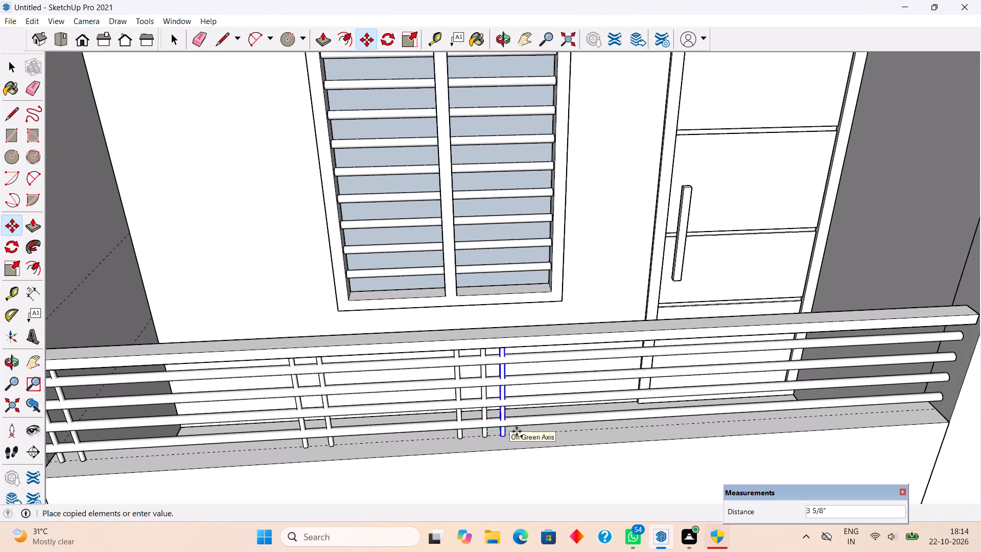
{"action": "scroll", "coordinate": [683, 425], "scroll_direction": "up", "scroll_amount": 3}
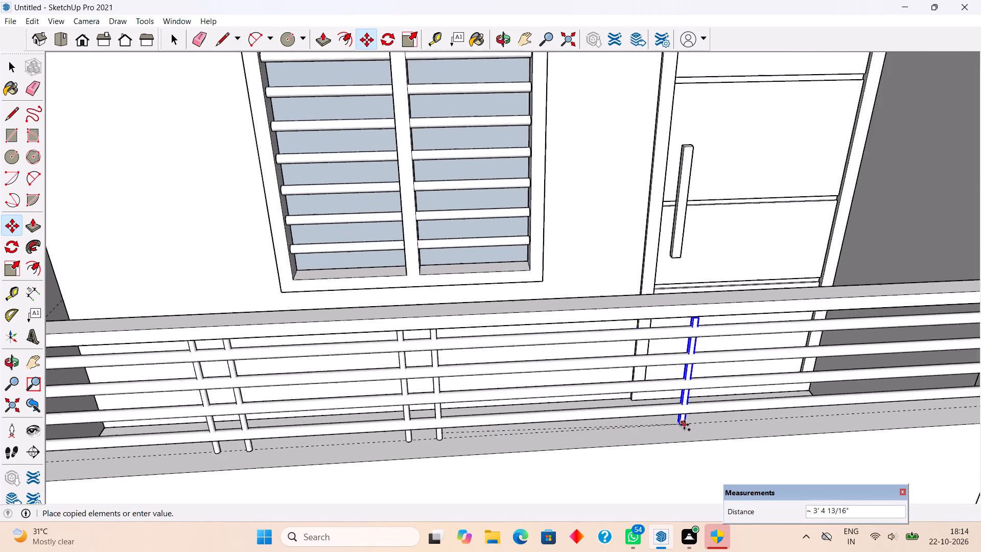
{"action": "scroll", "coordinate": [684, 425], "scroll_direction": "up", "scroll_amount": 2}
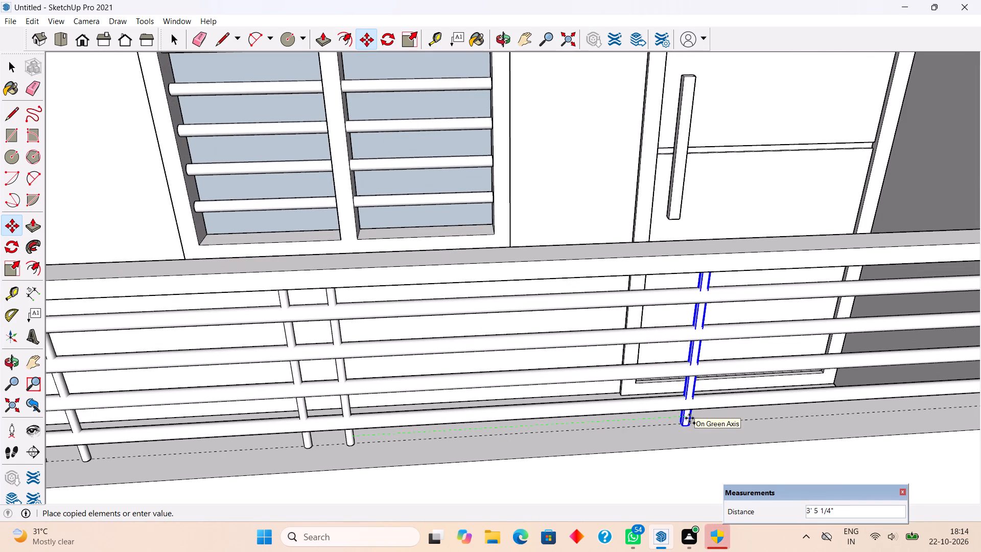
{"action": "left_click", "coordinate": [689, 418]}
{"action": "left_click", "coordinate": [689, 418]}
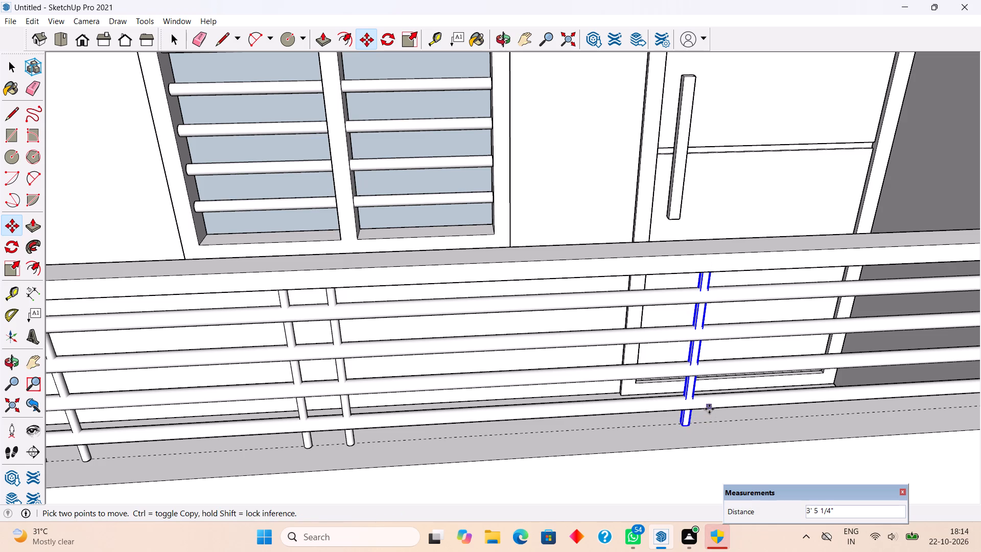
Copy that new vertical bar a short distance farther along the guide to form a fourth pair.
{"action": "scroll", "coordinate": [701, 404], "scroll_direction": "up", "scroll_amount": 9}
{"action": "left_click", "coordinate": [683, 423]}
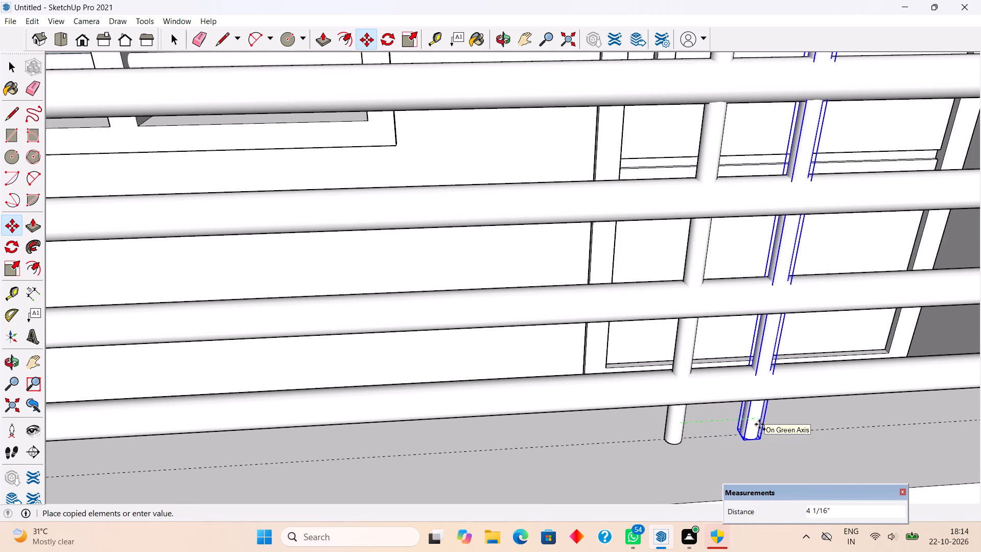
{"action": "left_click", "coordinate": [775, 422]}
Copy the fourth pair's second bar about 2' 1 1/2" farther along the guide toward the inner end of the railing.
{"action": "scroll", "coordinate": [623, 458], "scroll_direction": "down", "scroll_amount": 5}
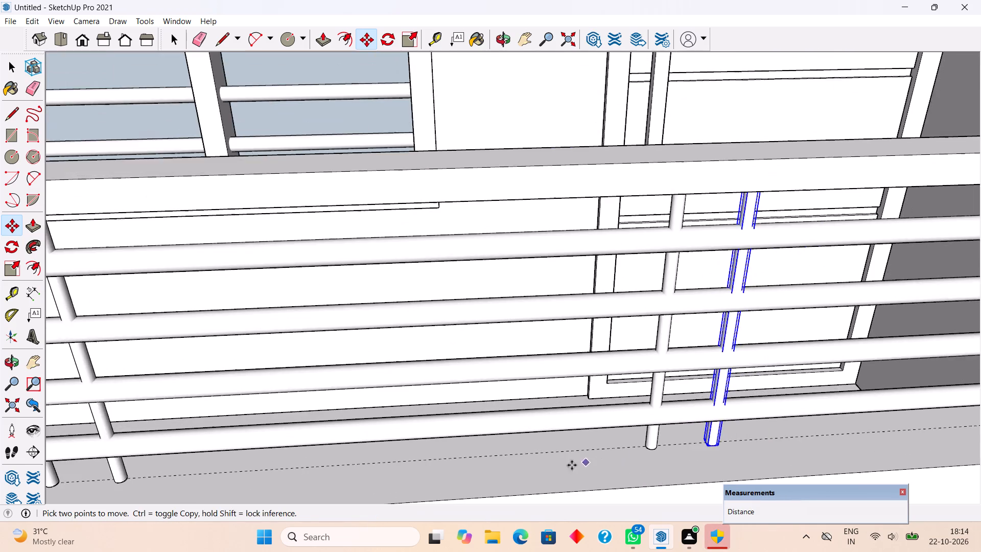
{"action": "scroll", "coordinate": [413, 456], "scroll_direction": "down", "scroll_amount": 9}
{"action": "scroll", "coordinate": [641, 360], "scroll_direction": "down", "scroll_amount": 5}
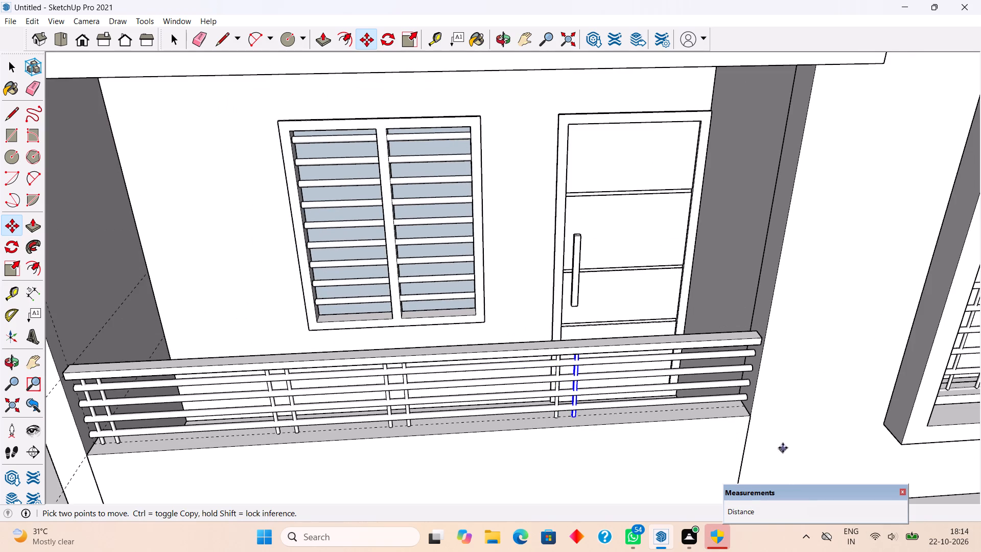
{"action": "middle_click_drag", "start_coordinate": [772, 419], "coordinate": [693, 338]}
{"action": "scroll", "coordinate": [478, 385], "scroll_direction": "up", "scroll_amount": 4}
{"action": "scroll", "coordinate": [539, 369], "scroll_direction": "up", "scroll_amount": 2}
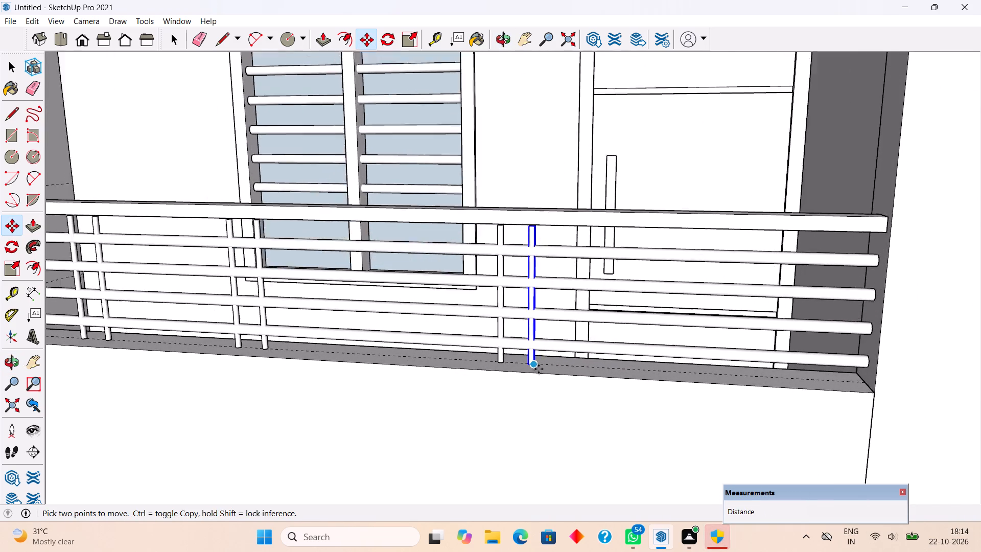
{"action": "scroll", "coordinate": [539, 369], "scroll_direction": "up", "scroll_amount": 7}
{"action": "left_click", "coordinate": [529, 348]}
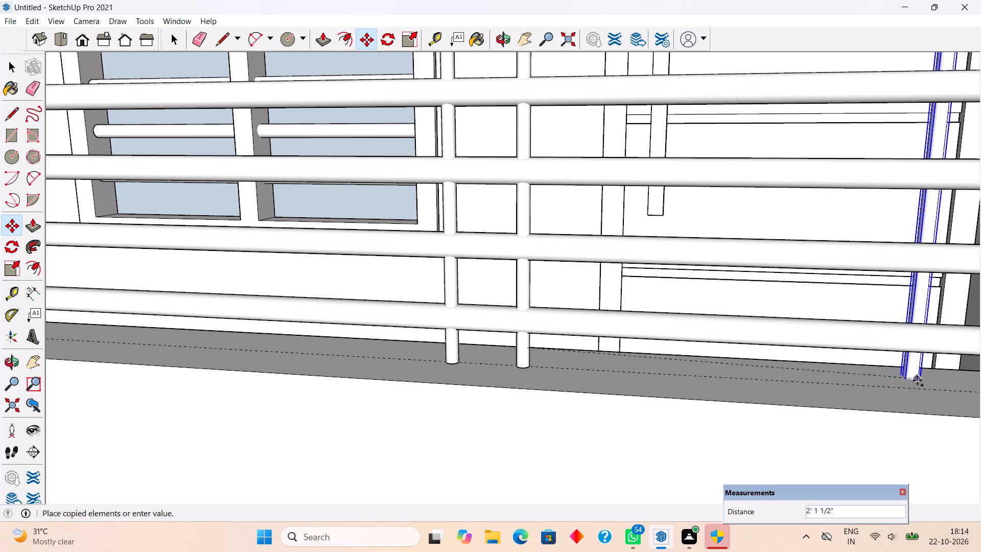
{"action": "left_click", "coordinate": [916, 372]}
Move the newly copied vertical bar about 9 13/16" closer to the railing's inner end along the guide.
{"action": "scroll", "coordinate": [586, 443], "scroll_direction": "down", "scroll_amount": 2}
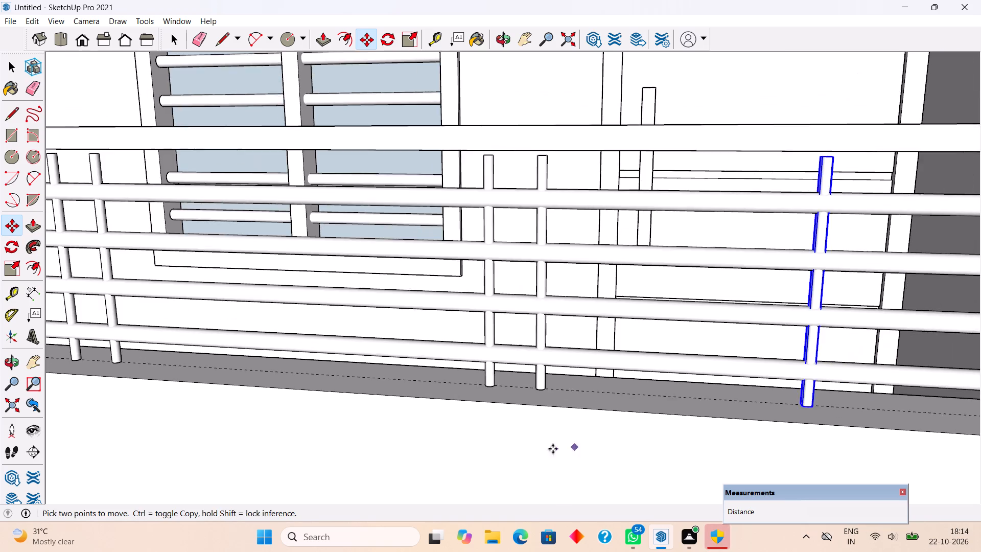
{"action": "scroll", "coordinate": [553, 449], "scroll_direction": "down", "scroll_amount": 10}
{"action": "middle_click_drag", "start_coordinate": [559, 444], "coordinate": [737, 421]}
{"action": "scroll", "coordinate": [798, 365], "scroll_direction": "up", "scroll_amount": 7}
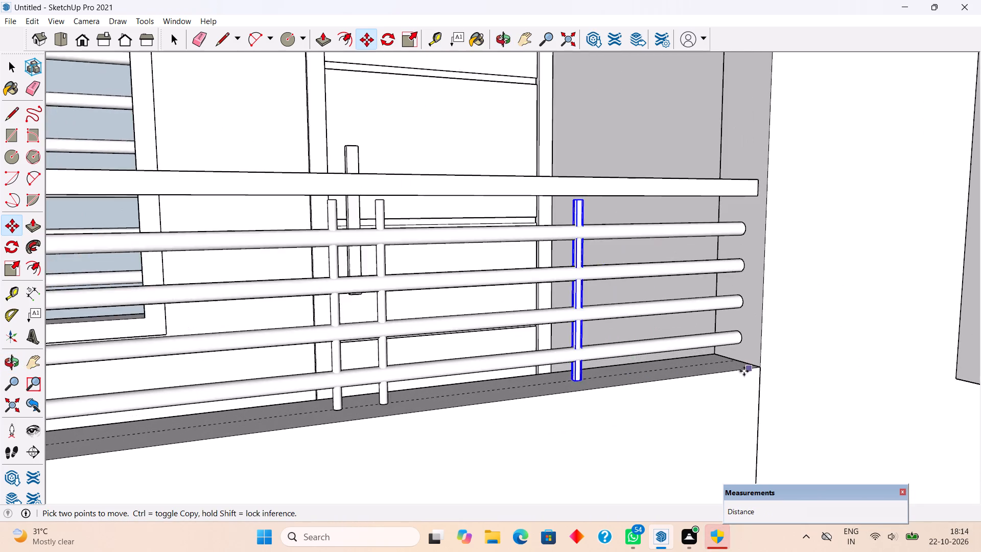
{"action": "scroll", "coordinate": [744, 371], "scroll_direction": "up", "scroll_amount": 2}
{"action": "scroll", "coordinate": [494, 374], "scroll_direction": "up", "scroll_amount": 1}
{"action": "left_click", "coordinate": [507, 373]}
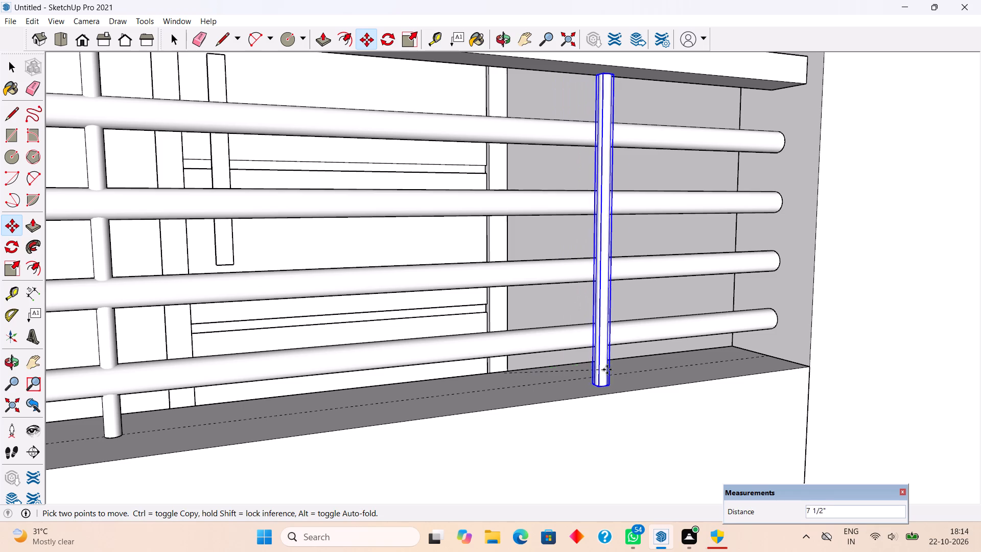
{"action": "left_click", "coordinate": [621, 364]}
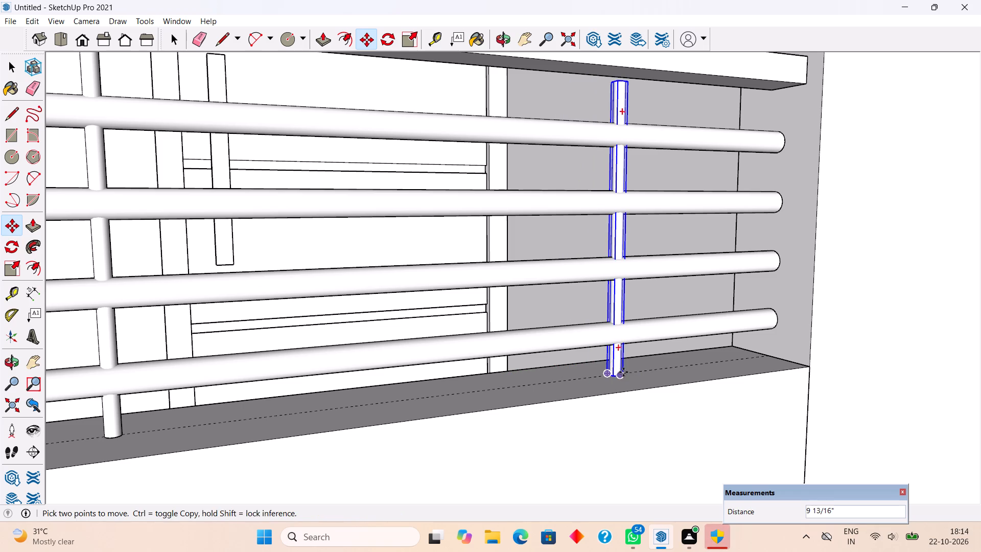
Copy that vertical bar about 5" farther along the guide to form a fifth pair near the inner end.
{"action": "middle_click_drag", "start_coordinate": [628, 424], "coordinate": [361, 438]}
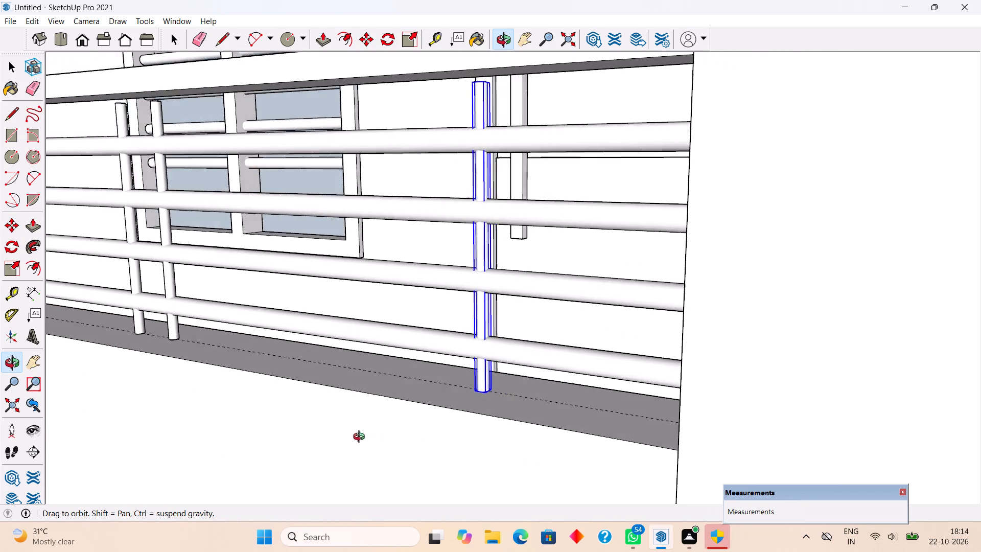
{"action": "middle_click_drag", "start_coordinate": [361, 438], "coordinate": [300, 415]}
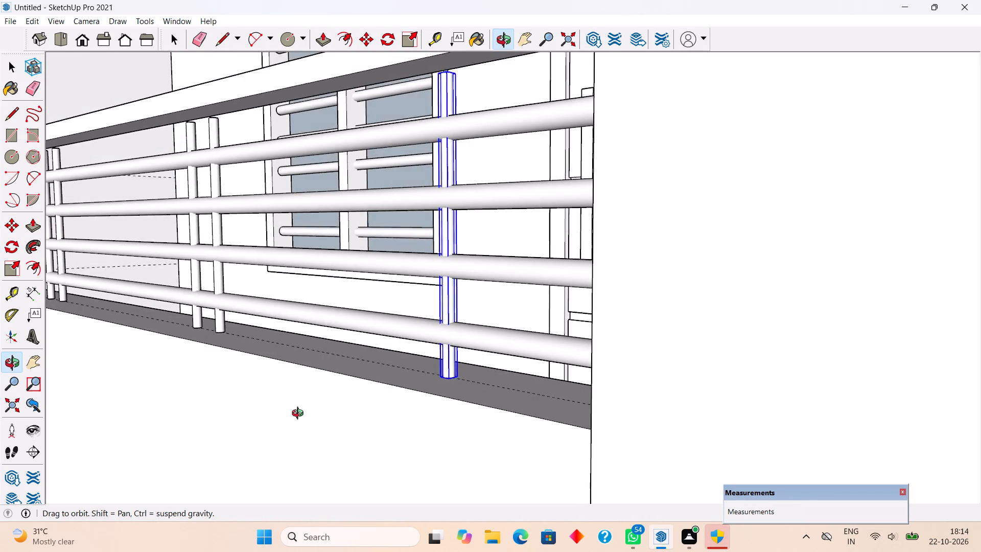
{"action": "middle_click_drag", "start_coordinate": [300, 415], "coordinate": [461, 427]}
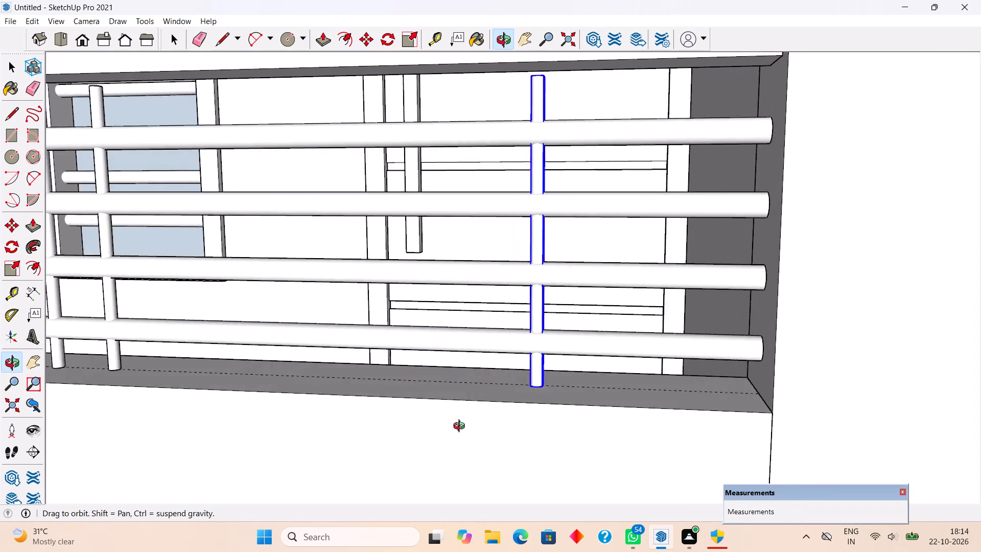
{"action": "middle_click_drag", "start_coordinate": [461, 427], "coordinate": [504, 425]}
{"action": "scroll", "coordinate": [582, 354], "scroll_direction": "up", "scroll_amount": 3}
{"action": "scroll", "coordinate": [546, 389], "scroll_direction": "up", "scroll_amount": 4}
{"action": "left_click", "coordinate": [543, 390]}
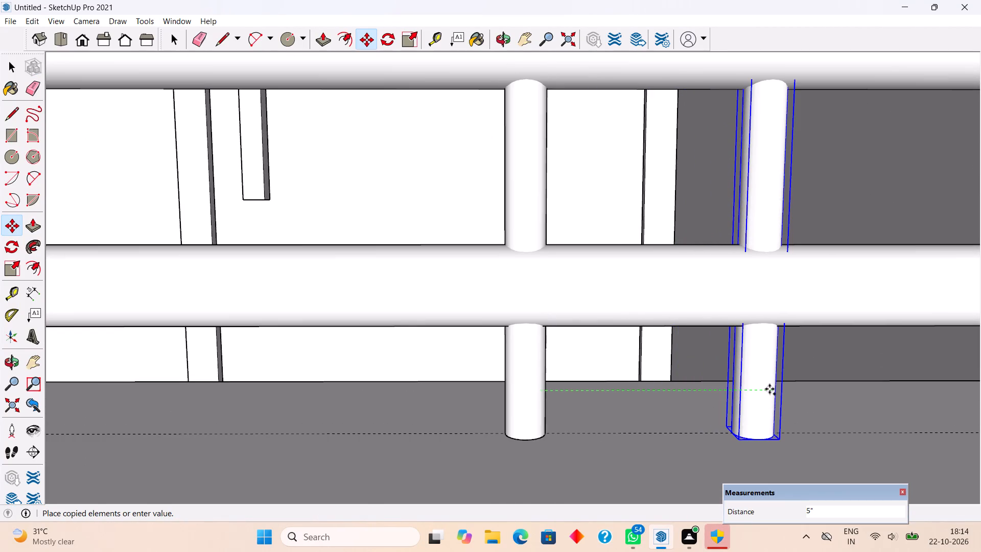
{"action": "left_click", "coordinate": [770, 387]}
{"action": "scroll", "coordinate": [666, 442], "scroll_direction": "down", "scroll_amount": 12}
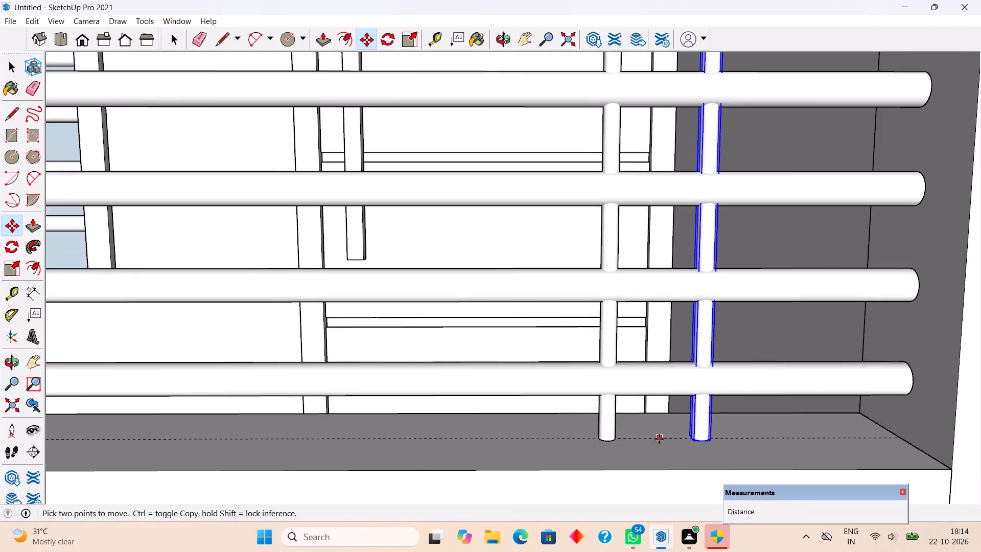
{"action": "scroll", "coordinate": [659, 439], "scroll_direction": "down", "scroll_amount": 15}
{"action": "key", "text": "space"}
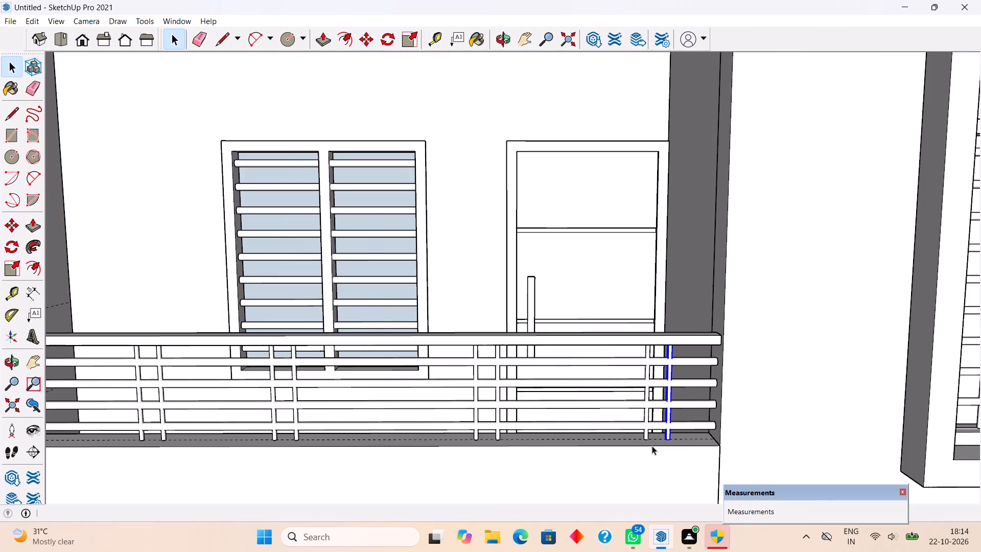
Lower the railing's top rail slightly so its underside meets the tops of the vertical bars.
{"action": "scroll", "coordinate": [651, 446], "scroll_direction": "down", "scroll_amount": 6}
{"action": "middle_click_drag", "start_coordinate": [395, 400], "coordinate": [491, 391]}
{"action": "scroll", "coordinate": [635, 364], "scroll_direction": "up", "scroll_amount": 3}
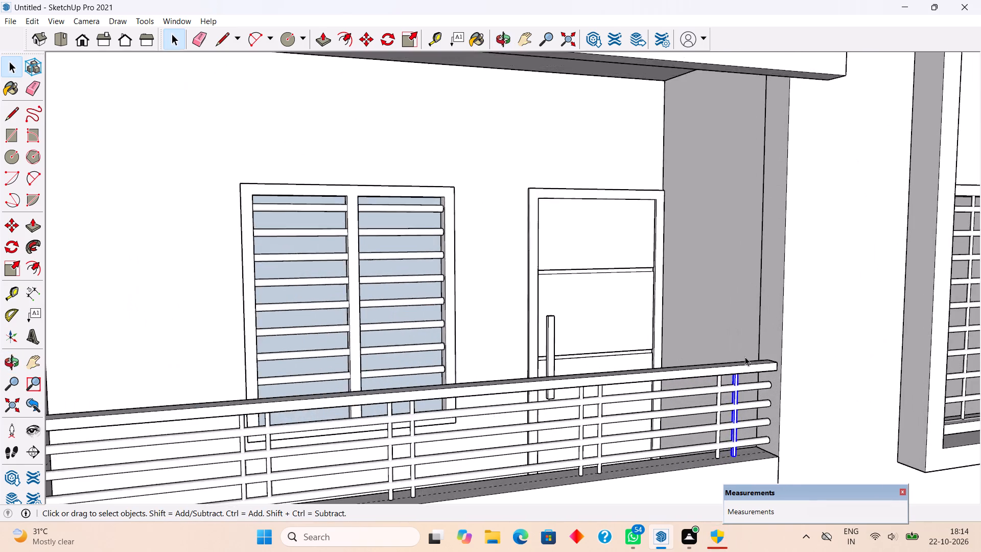
{"action": "scroll", "coordinate": [745, 357], "scroll_direction": "up", "scroll_amount": 7}
{"action": "left_click", "coordinate": [766, 369]}
{"action": "middle_click_drag", "start_coordinate": [796, 401], "coordinate": [780, 308]}
{"action": "scroll", "coordinate": [805, 342], "scroll_direction": "up", "scroll_amount": 8}
{"action": "key", "text": "m"}
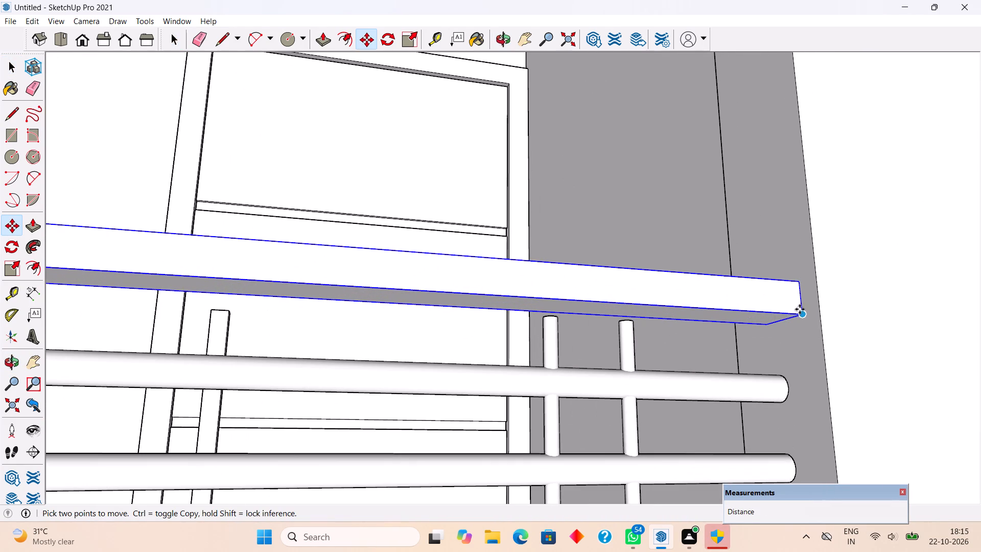
{"action": "left_click", "coordinate": [807, 317]}
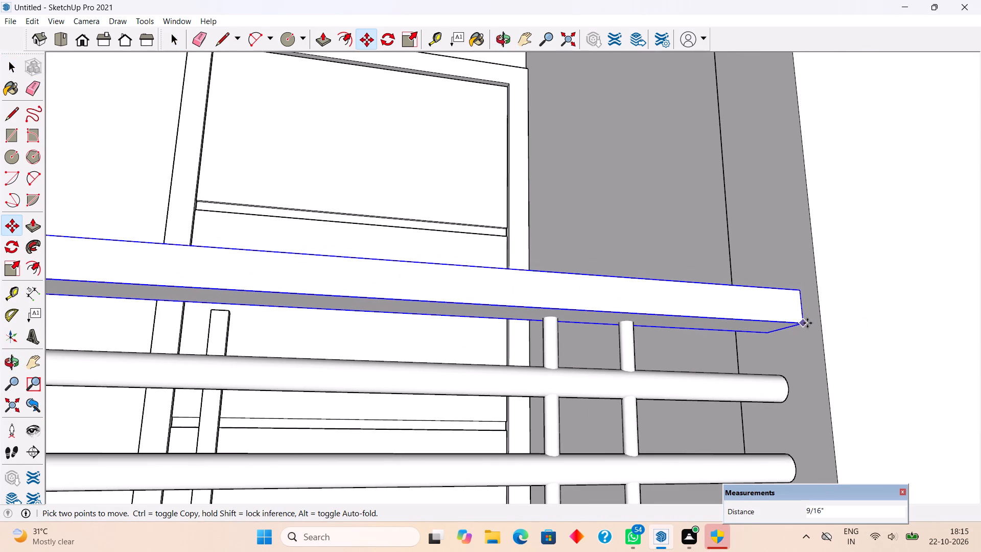
{"action": "left_click", "coordinate": [808, 326]}
{"action": "key", "text": "space"}
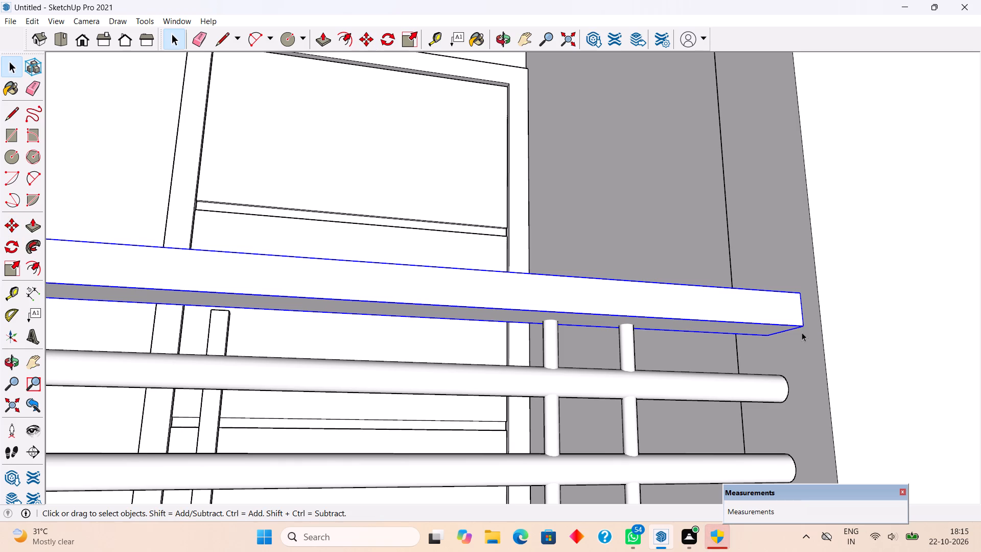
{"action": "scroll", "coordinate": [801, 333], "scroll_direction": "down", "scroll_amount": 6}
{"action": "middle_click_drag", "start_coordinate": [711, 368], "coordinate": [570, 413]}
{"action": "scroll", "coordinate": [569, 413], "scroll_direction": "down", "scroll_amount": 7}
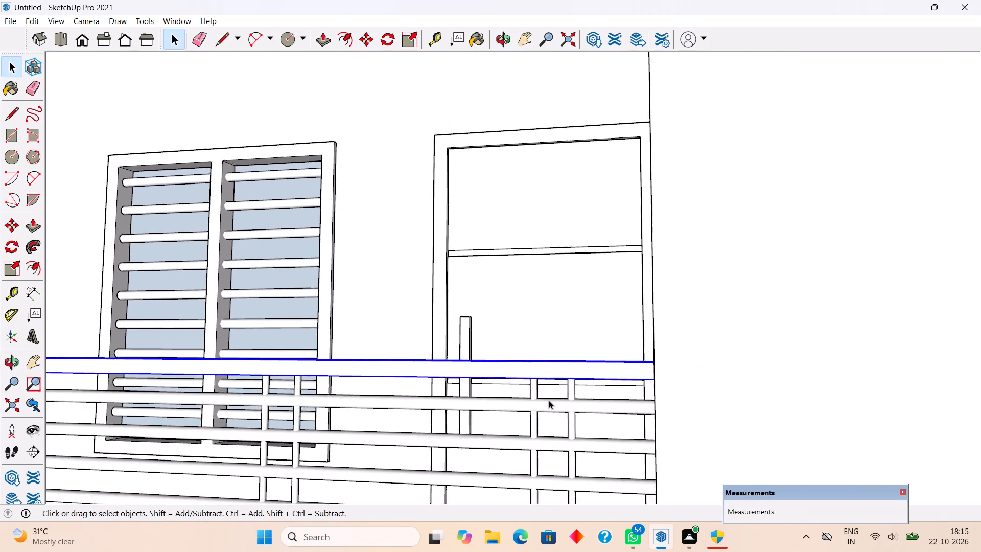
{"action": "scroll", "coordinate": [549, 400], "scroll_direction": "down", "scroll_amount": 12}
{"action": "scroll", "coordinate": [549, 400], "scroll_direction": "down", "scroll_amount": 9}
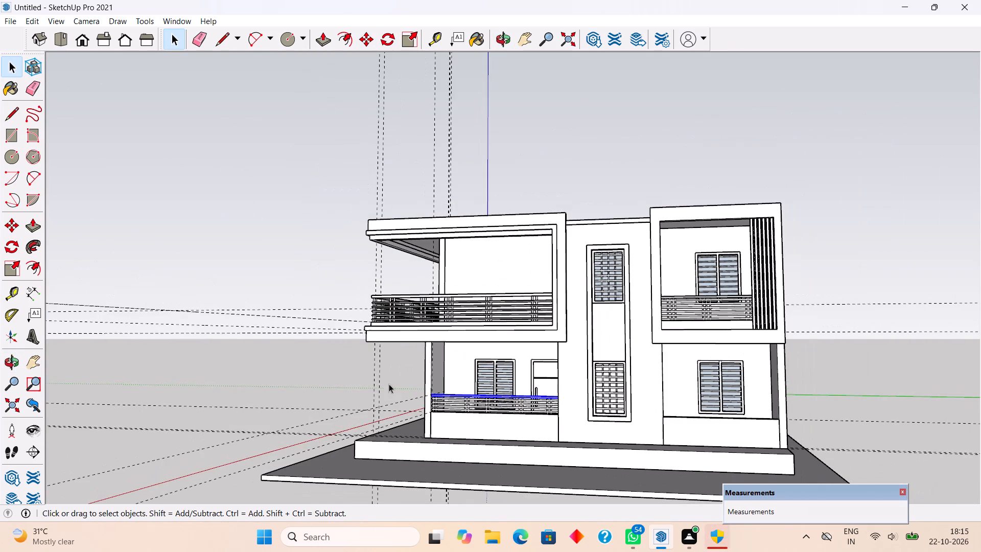
Place a horizontal guide along the front wall at the height of the finished ground-floor railing's top rail.
{"action": "left_click", "coordinate": [351, 376]}
{"action": "middle_click_drag", "start_coordinate": [547, 445], "coordinate": [627, 498]}
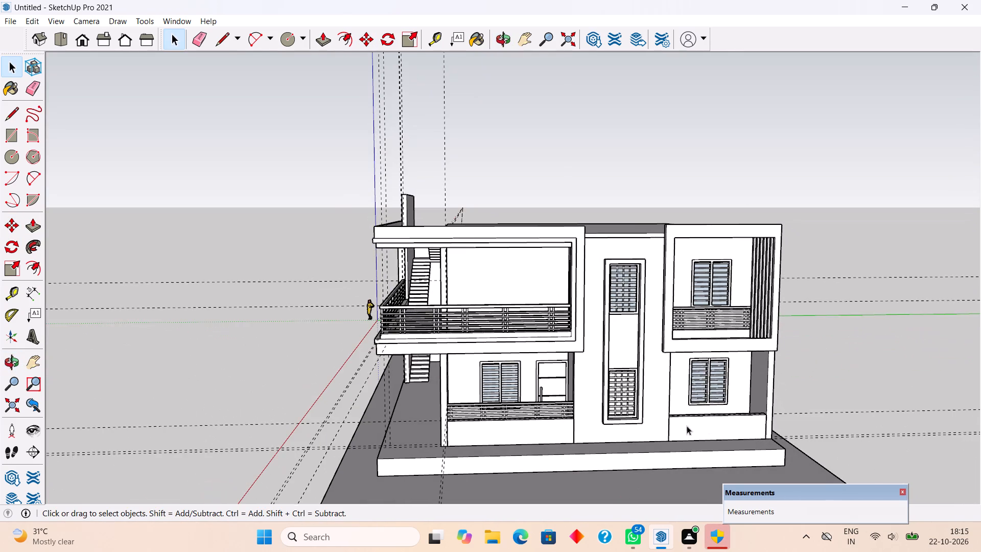
{"action": "scroll", "coordinate": [709, 425], "scroll_direction": "up", "scroll_amount": 4}
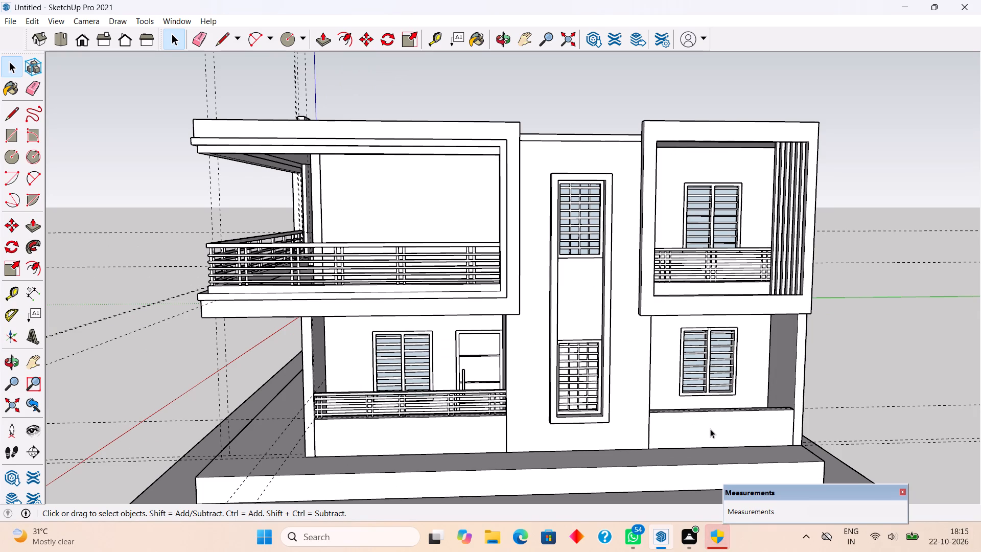
{"action": "middle_click_drag", "start_coordinate": [764, 404], "coordinate": [408, 417]}
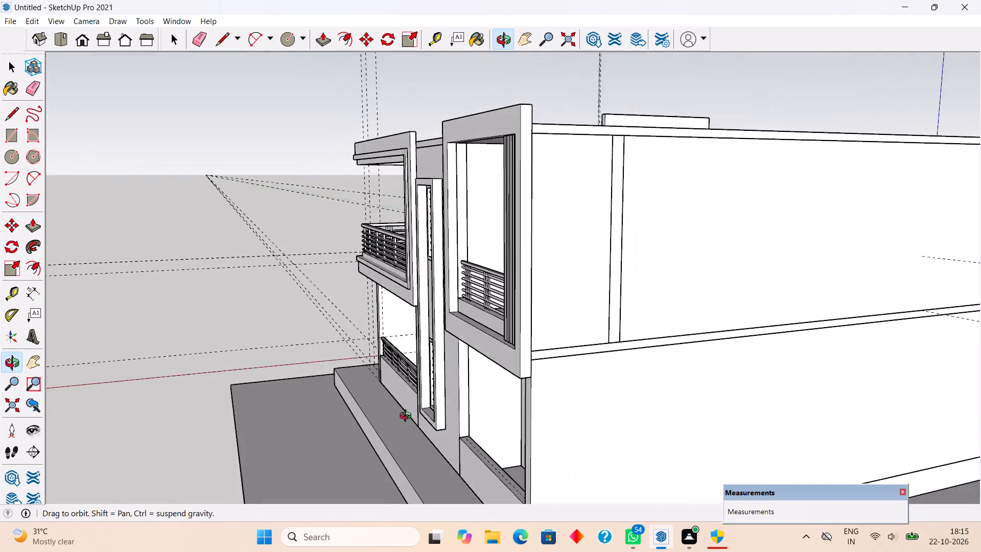
{"action": "middle_click_drag", "start_coordinate": [408, 417], "coordinate": [399, 412]}
{"action": "scroll", "coordinate": [343, 355], "scroll_direction": "up", "scroll_amount": 6}
{"action": "scroll", "coordinate": [393, 341], "scroll_direction": "up", "scroll_amount": 7}
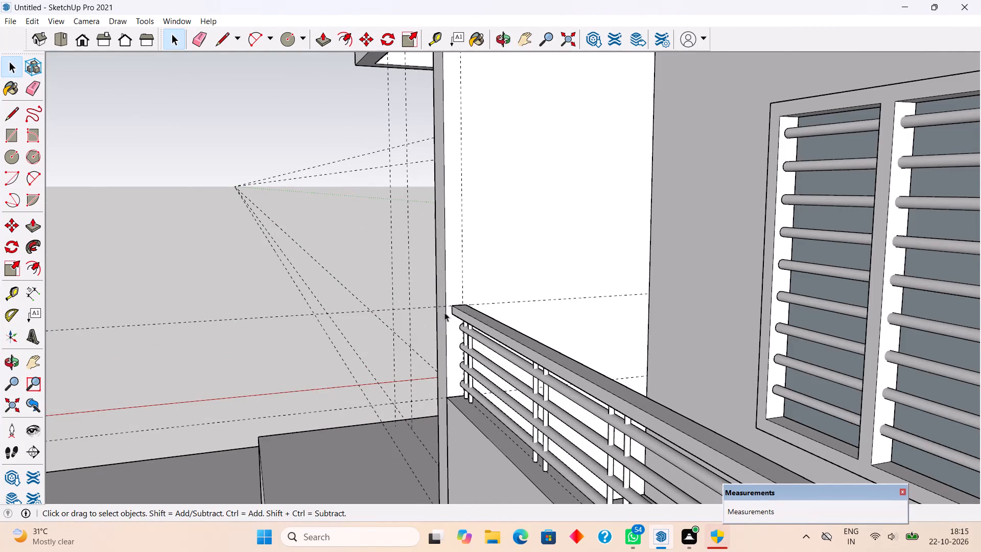
{"action": "scroll", "coordinate": [446, 312], "scroll_direction": "up", "scroll_amount": 4}
{"action": "middle_click_drag", "start_coordinate": [462, 312], "coordinate": [465, 333]}
{"action": "scroll", "coordinate": [468, 313], "scroll_direction": "up", "scroll_amount": 12}
{"action": "left_click", "coordinate": [468, 313]}
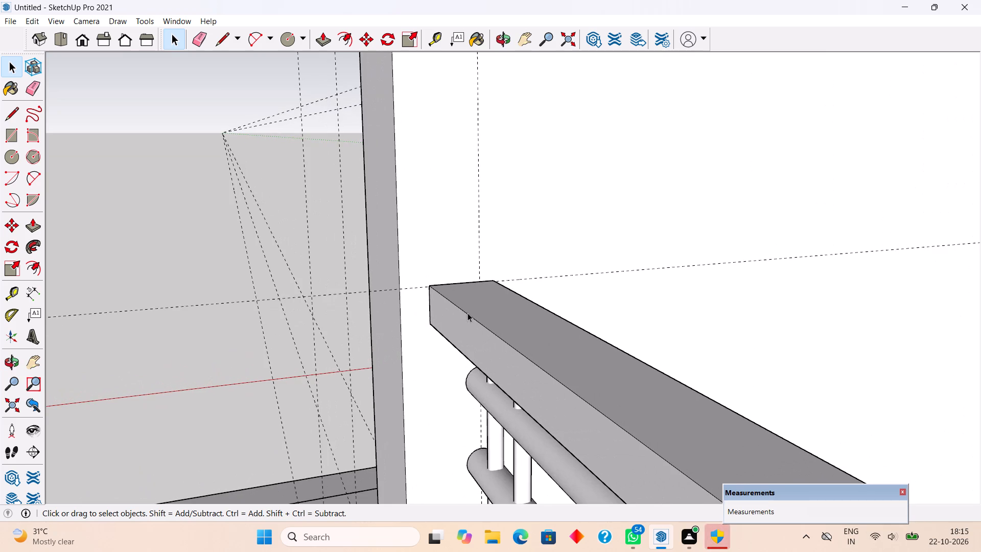
{"action": "scroll", "coordinate": [454, 306], "scroll_direction": "down", "scroll_amount": 10}
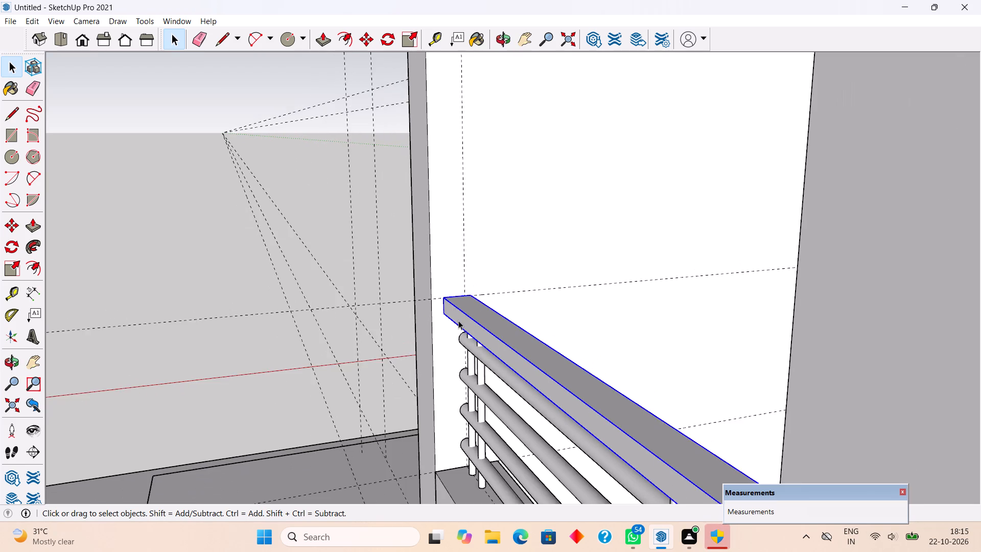
{"action": "scroll", "coordinate": [458, 320], "scroll_direction": "down", "scroll_amount": 19}
{"action": "scroll", "coordinate": [488, 330], "scroll_direction": "down", "scroll_amount": 5}
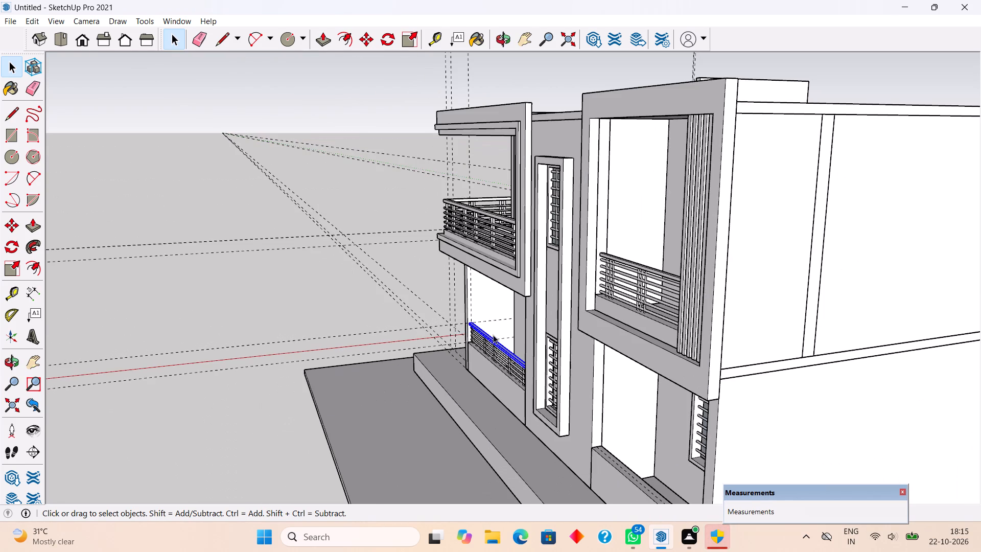
{"action": "scroll", "coordinate": [502, 392], "scroll_direction": "up", "scroll_amount": 4}
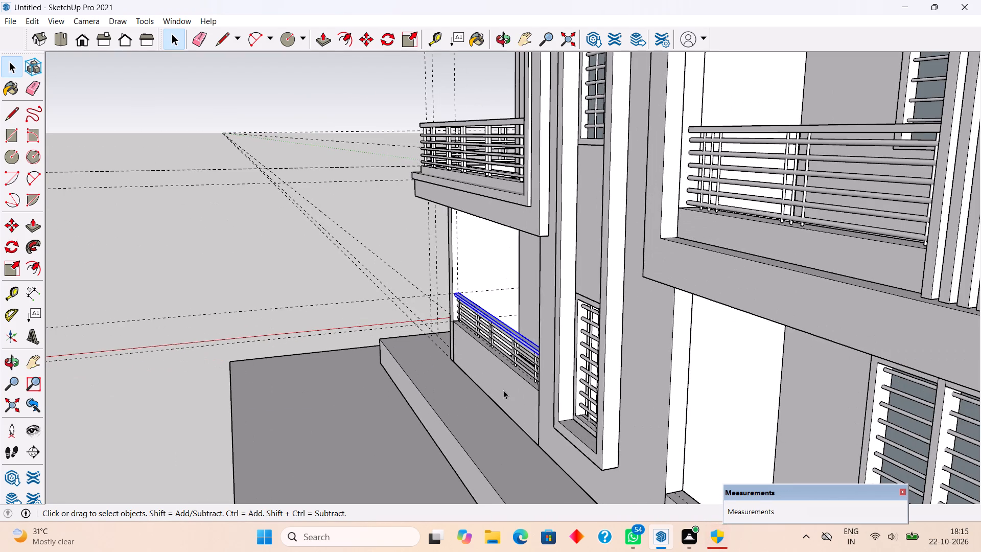
{"action": "key", "text": "t"}
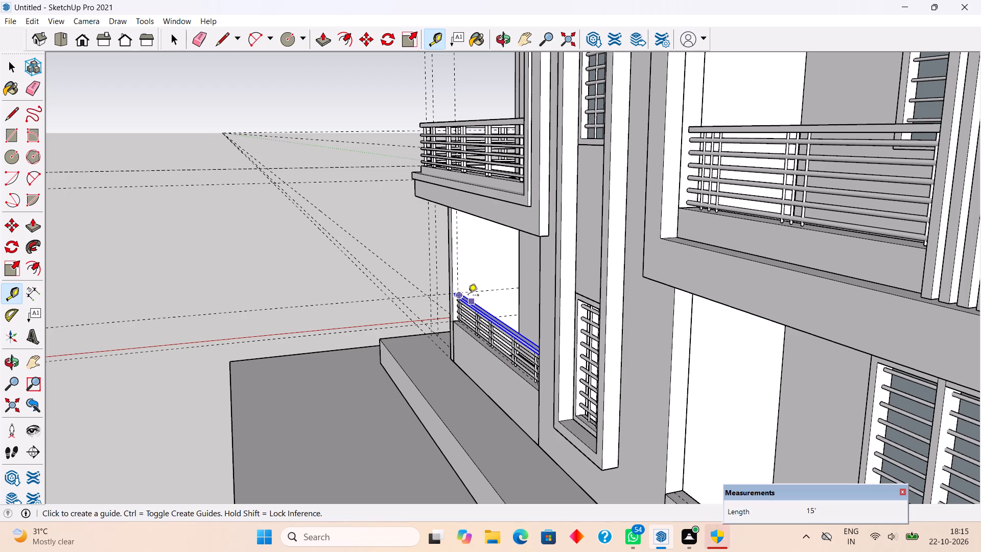
{"action": "scroll", "coordinate": [460, 364], "scroll_direction": "up", "scroll_amount": 5}
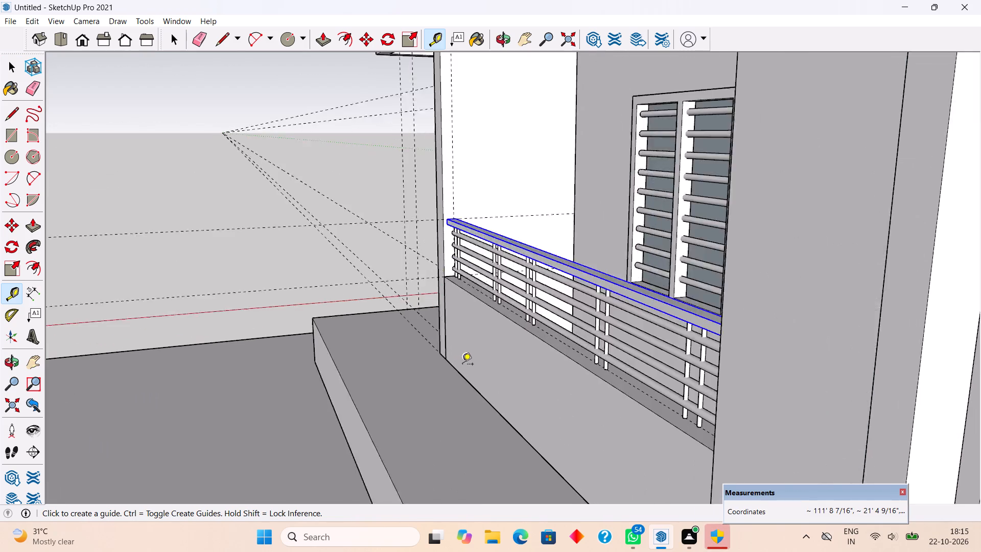
{"action": "scroll", "coordinate": [462, 365], "scroll_direction": "up", "scroll_amount": 5}
{"action": "left_click", "coordinate": [459, 377]}
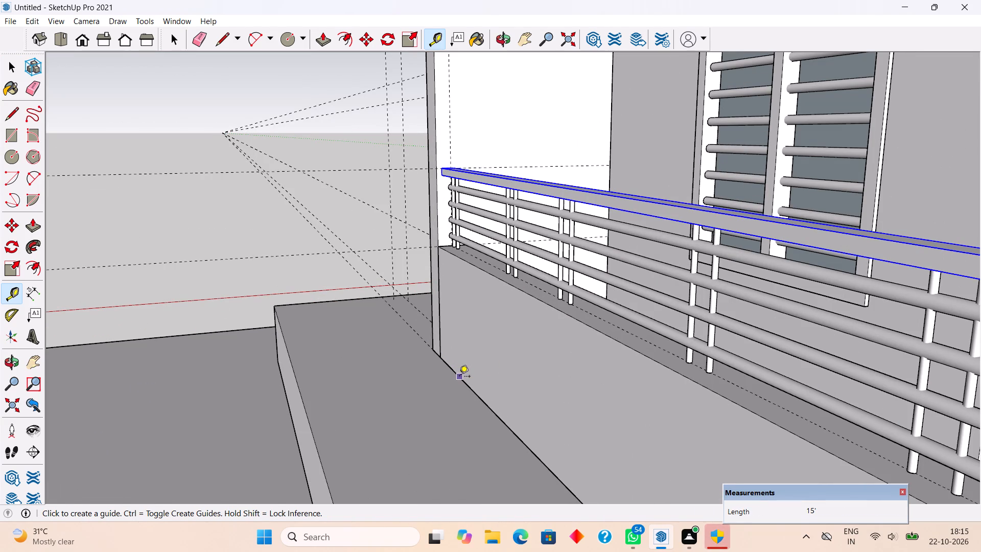
{"action": "left_click", "coordinate": [437, 171]}
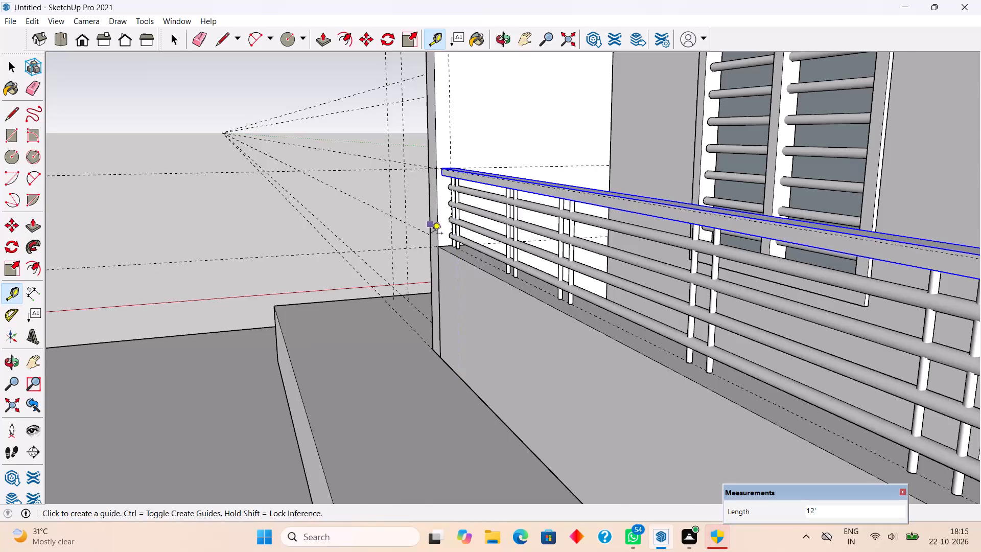
Add a horizontal guide across the other ground-floor porch's inner side wall, level with the front guide.
{"action": "scroll", "coordinate": [432, 268], "scroll_direction": "down", "scroll_amount": 15}
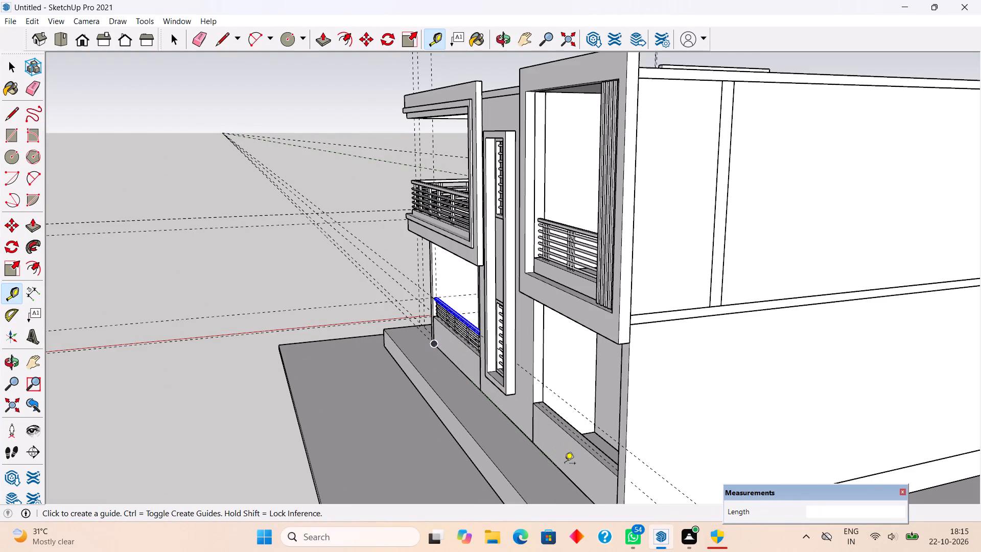
{"action": "scroll", "coordinate": [565, 464], "scroll_direction": "up", "scroll_amount": 1}
{"action": "scroll", "coordinate": [538, 397], "scroll_direction": "up", "scroll_amount": 9}
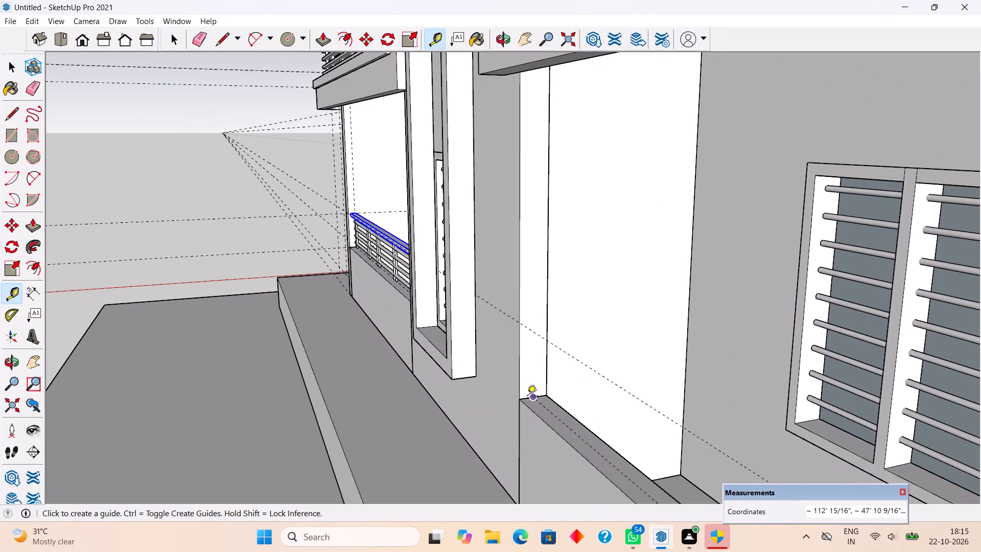
{"action": "left_click", "coordinate": [532, 401]}
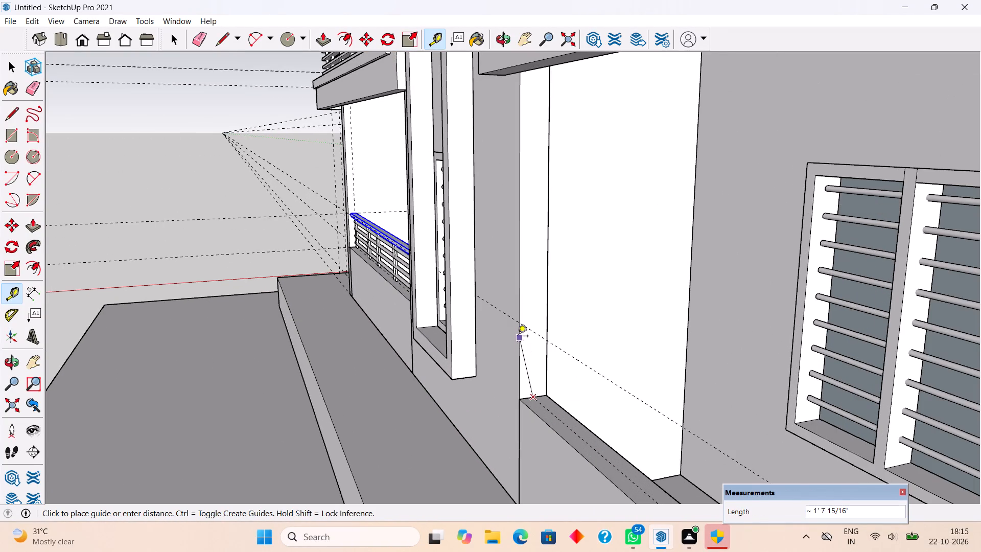
{"action": "key", "text": "t"}
{"action": "scroll", "coordinate": [524, 387], "scroll_direction": "up", "scroll_amount": 9}
{"action": "left_click", "coordinate": [527, 408]}
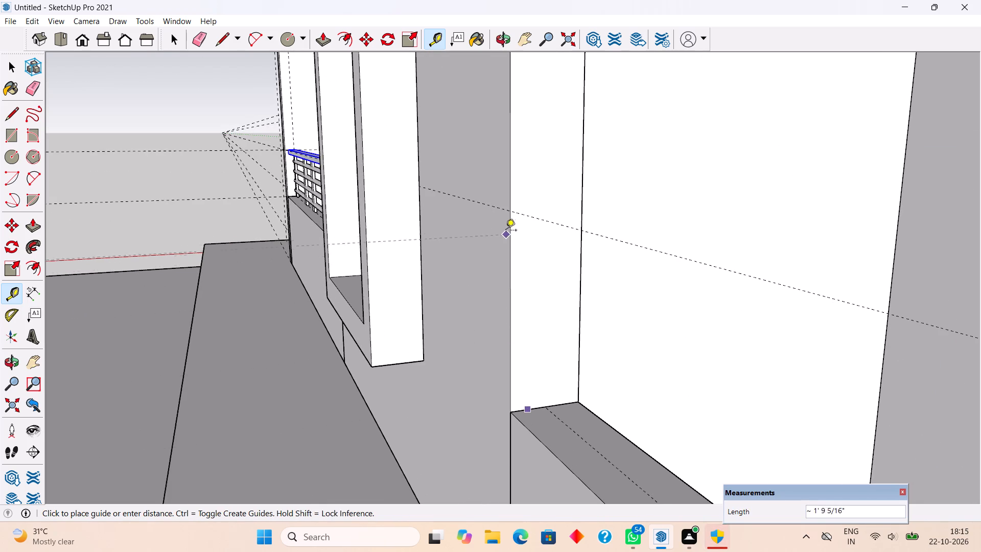
{"action": "left_click", "coordinate": [512, 211]}
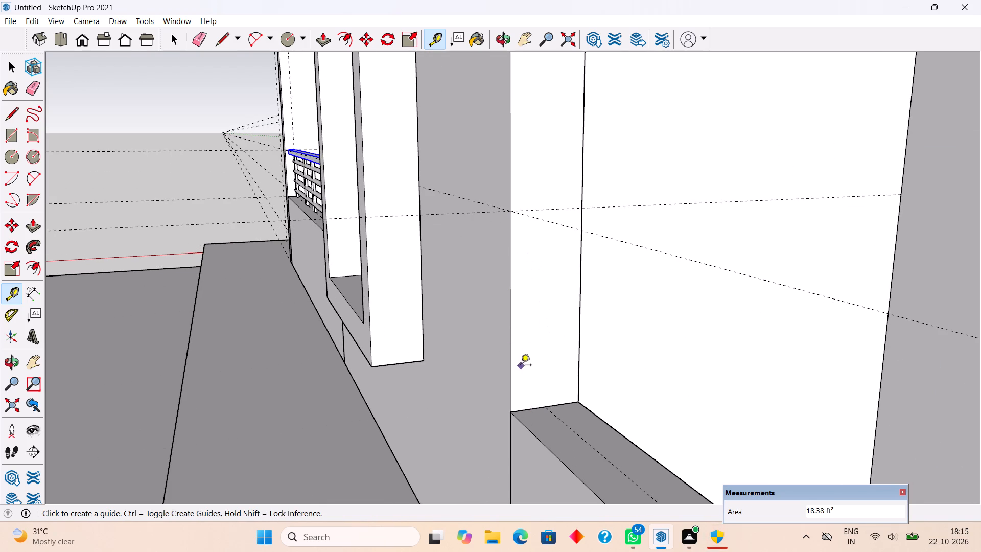
Add a vertical guide on that side wall, 4 1/2" from its front edge, meeting the low wall's centre guide.
{"action": "left_click", "coordinate": [509, 391]}
{"action": "left_click", "coordinate": [545, 403]}
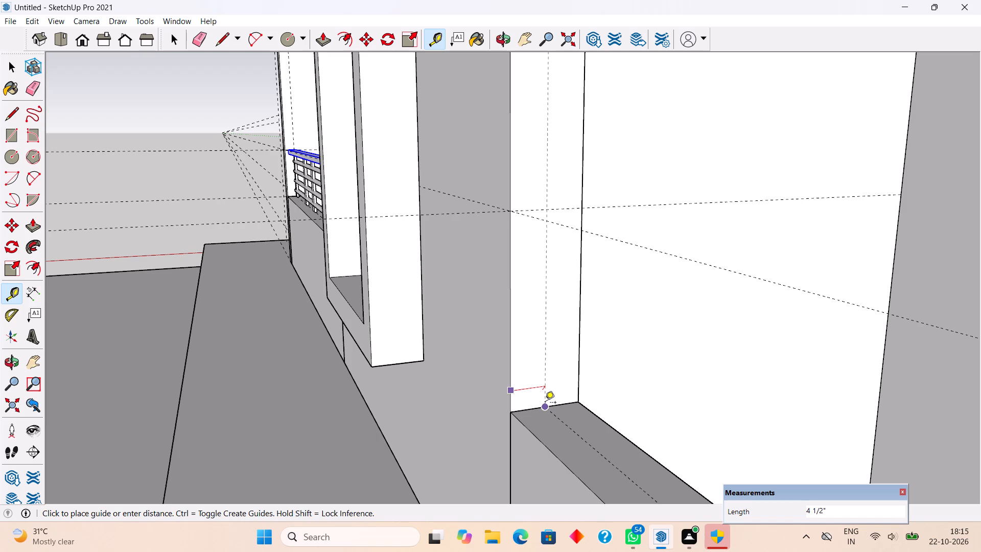
{"action": "key", "text": "space"}
Draw a rectangle about 5 1/8" by 2 9/16" under the horizontal guide on the side wall, straddling the vertical guide.
{"action": "scroll", "coordinate": [590, 226], "scroll_direction": "up", "scroll_amount": 1}
{"action": "middle_click_drag", "start_coordinate": [532, 265], "coordinate": [433, 281]}
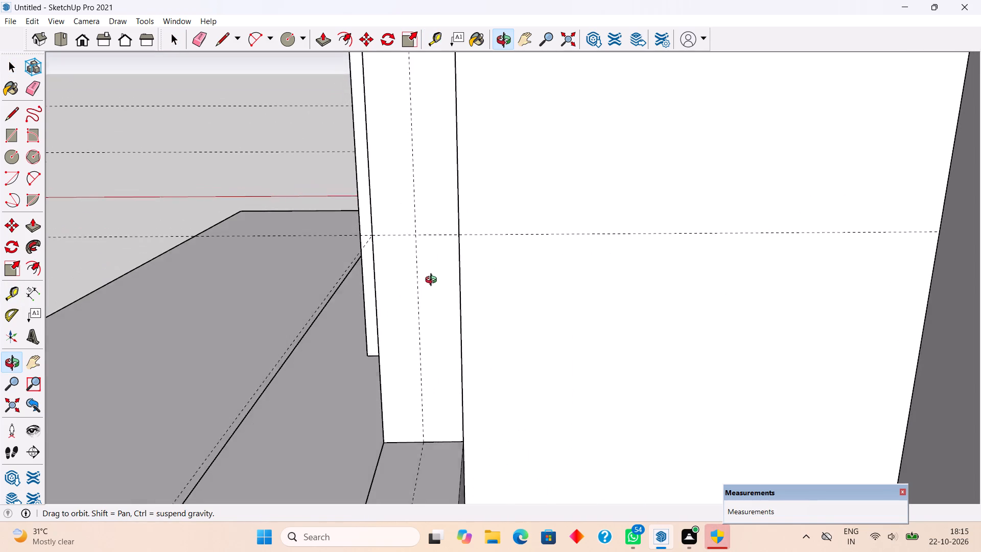
{"action": "middle_click_drag", "start_coordinate": [433, 281], "coordinate": [443, 268]}
{"action": "scroll", "coordinate": [413, 239], "scroll_direction": "up", "scroll_amount": 4}
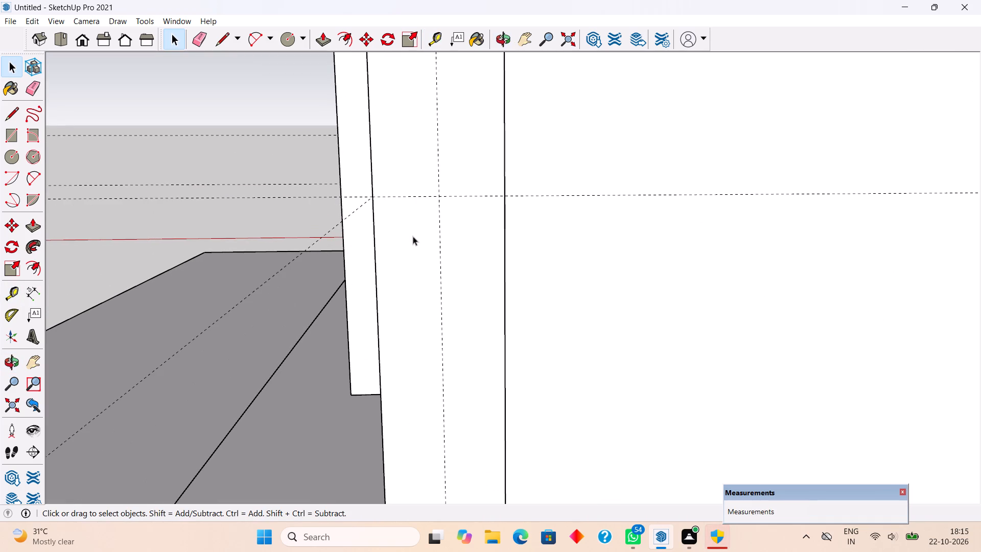
{"action": "key", "text": "r"}
{"action": "left_click", "coordinate": [404, 198]}
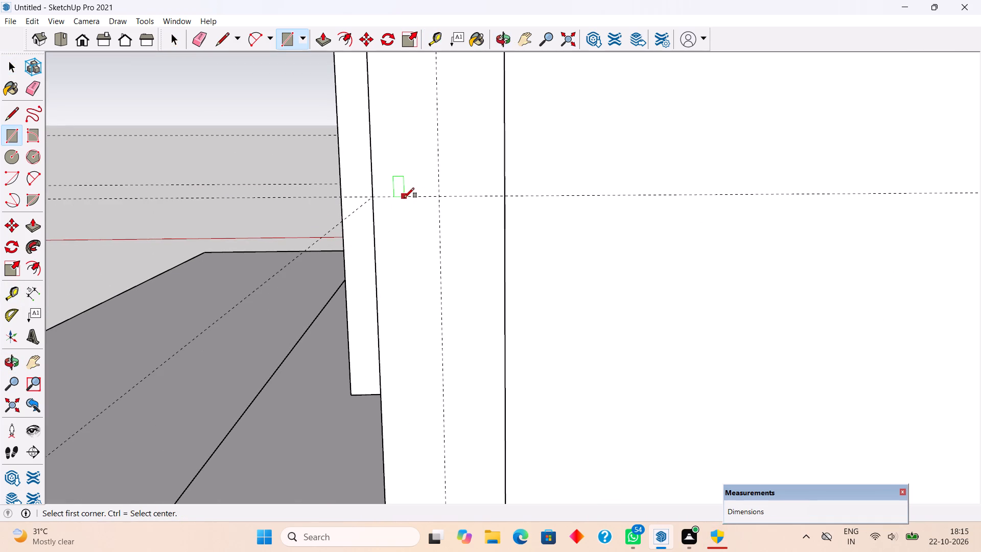
{"action": "left_click", "coordinate": [480, 233]}
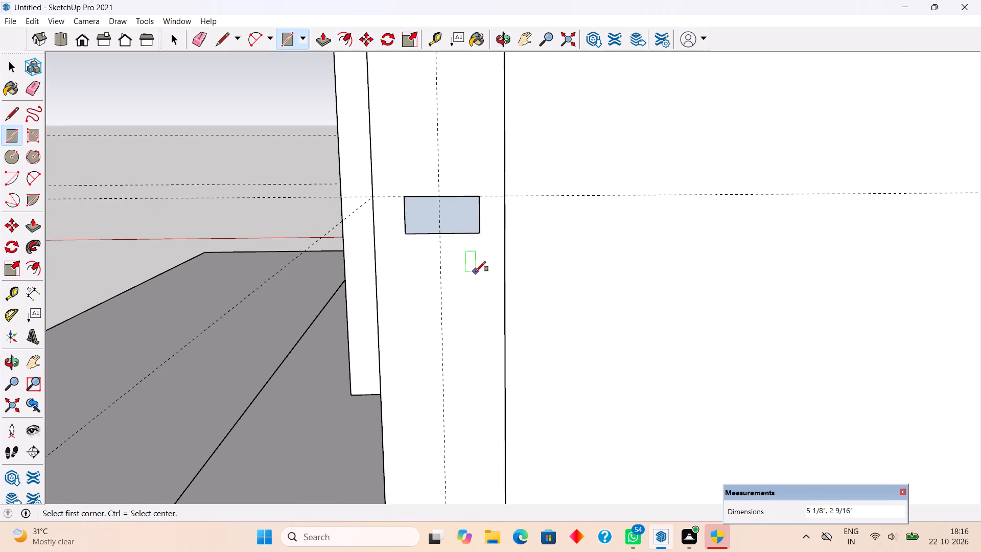
Extrude the rectangle 12' across the porch opening to the far pillar to form the top rail.
{"action": "key", "text": "p"}
{"action": "left_click", "coordinate": [438, 223]}
{"action": "scroll", "coordinate": [470, 266], "scroll_direction": "down", "scroll_amount": 10}
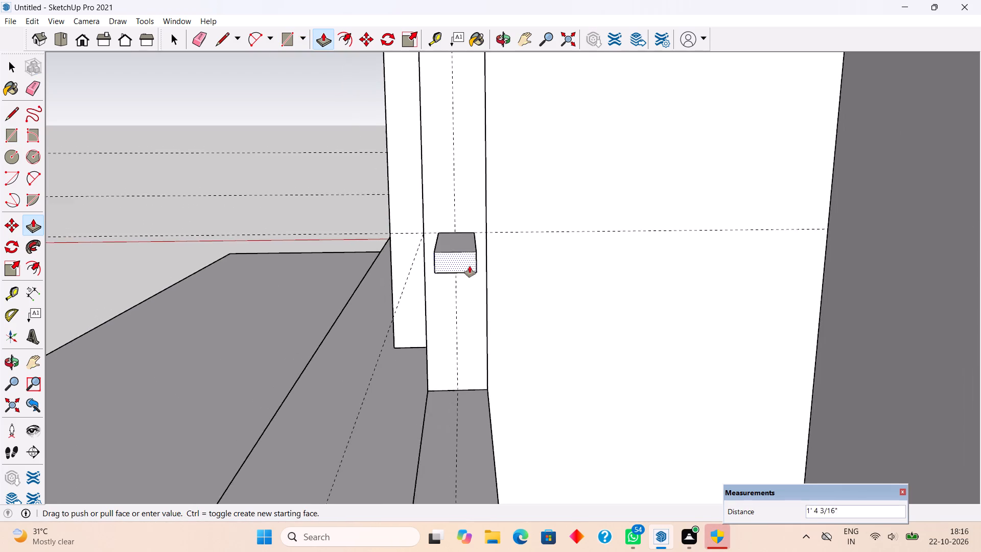
{"action": "middle_click_drag", "start_coordinate": [466, 275], "coordinate": [741, 281]}
{"action": "scroll", "coordinate": [741, 281], "scroll_direction": "down", "scroll_amount": 3}
{"action": "scroll", "coordinate": [588, 286], "scroll_direction": "down", "scroll_amount": 5}
{"action": "scroll", "coordinate": [455, 302], "scroll_direction": "down", "scroll_amount": 6}
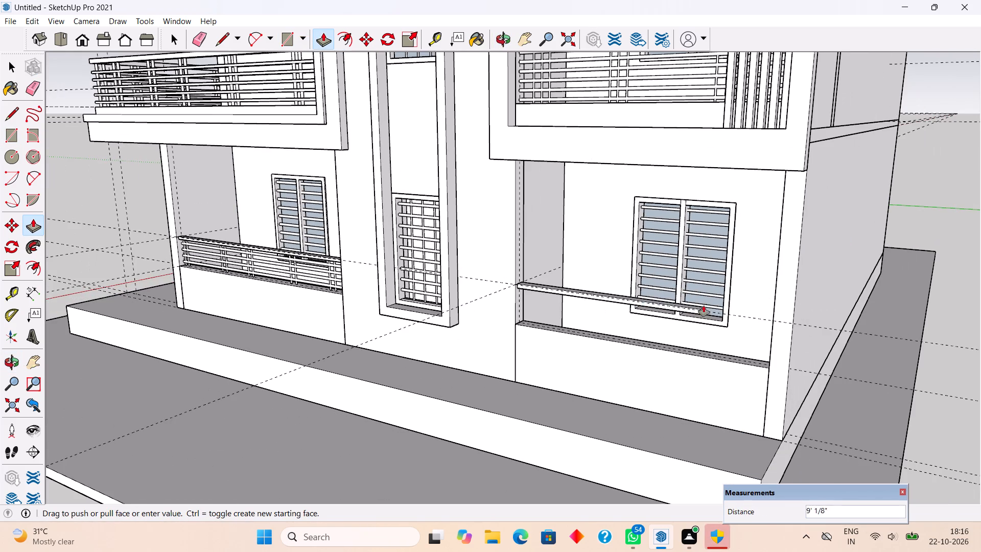
{"action": "scroll", "coordinate": [772, 312], "scroll_direction": "up", "scroll_amount": 4}
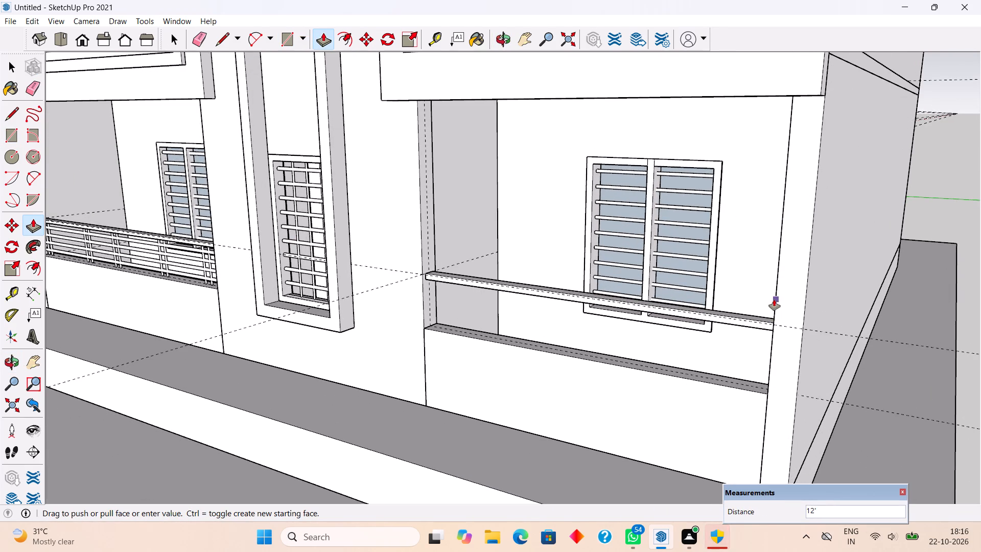
{"action": "left_click", "coordinate": [776, 293]}
{"action": "middle_click_drag", "start_coordinate": [737, 377], "coordinate": [828, 338]}
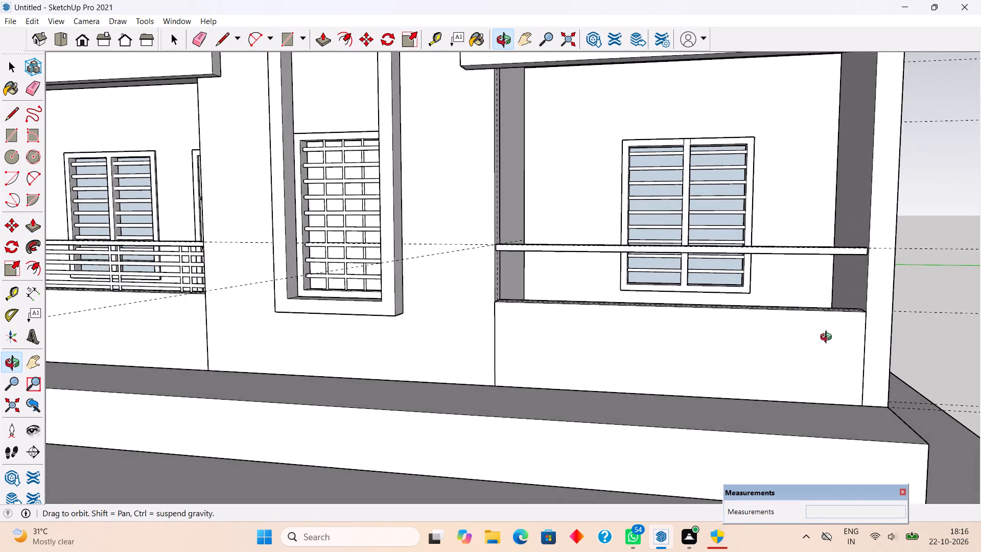
{"action": "middle_click_drag", "start_coordinate": [828, 338], "coordinate": [826, 340]}
{"action": "key", "text": "space"}
Draw a circle of about 1 3/8" radius centred on the vertical guide, a little below the new top rail.
{"action": "middle_click_drag", "start_coordinate": [739, 343], "coordinate": [506, 365]}
{"action": "scroll", "coordinate": [428, 297], "scroll_direction": "up", "scroll_amount": 7}
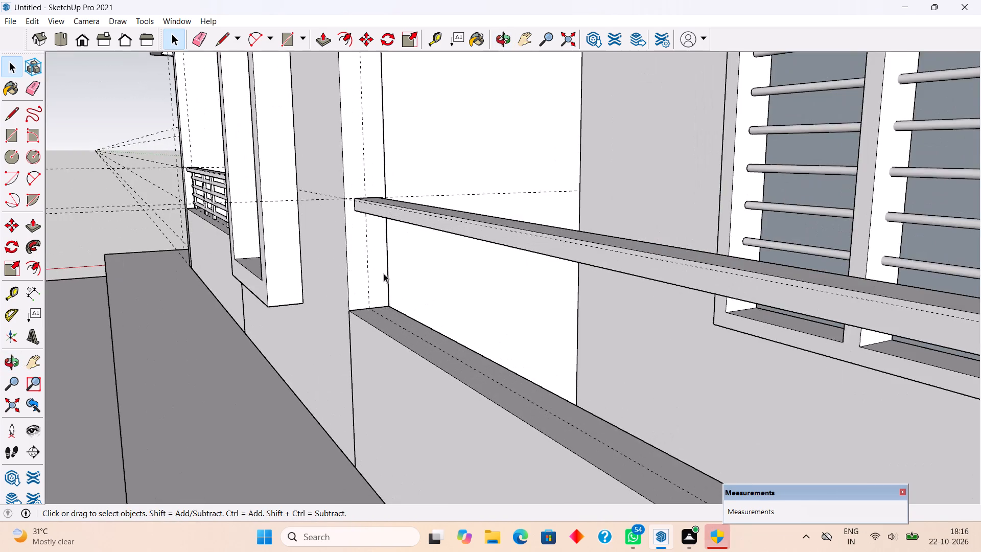
{"action": "scroll", "coordinate": [349, 261], "scroll_direction": "up", "scroll_amount": 8}
{"action": "scroll", "coordinate": [377, 229], "scroll_direction": "up", "scroll_amount": 1}
{"action": "key", "text": "c"}
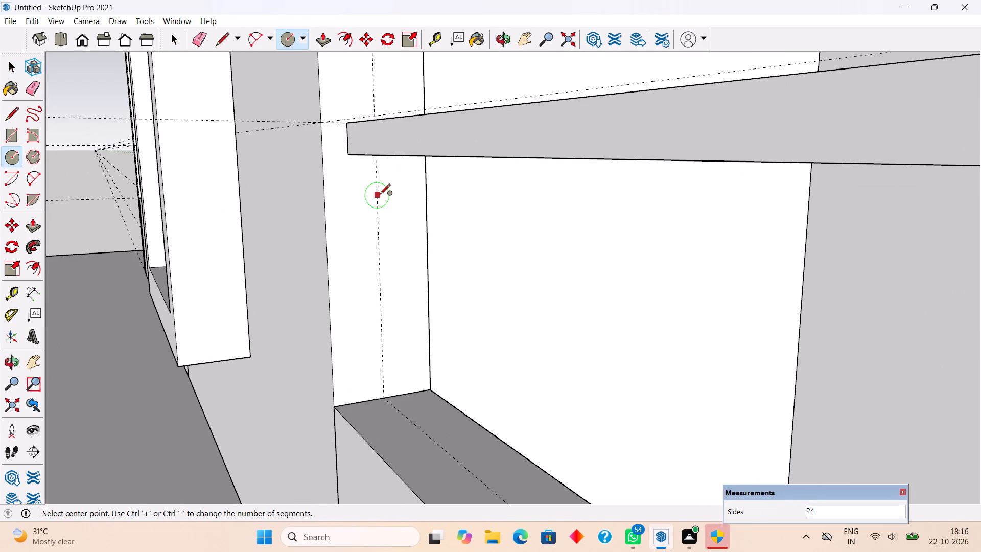
{"action": "left_click", "coordinate": [378, 202]}
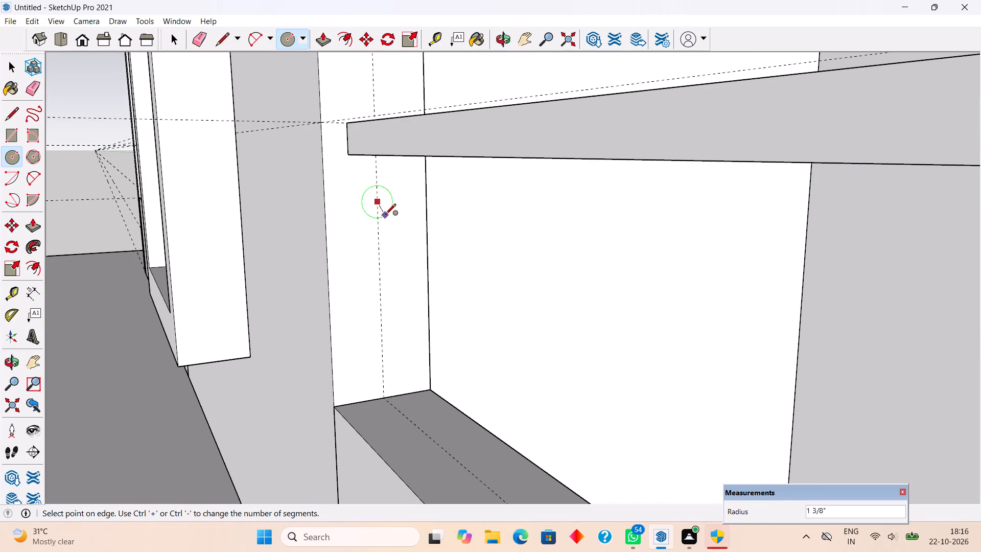
{"action": "left_click", "coordinate": [385, 215]}
Extrude the circle across the porch opening to the far pillar to form a horizontal round bar.
{"action": "key", "text": "p"}
{"action": "left_click", "coordinate": [377, 198]}
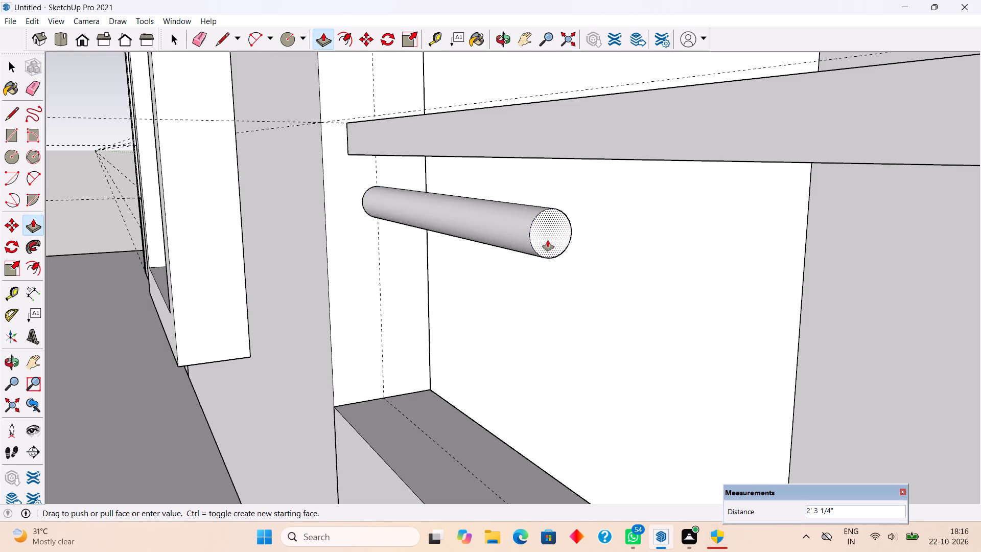
{"action": "scroll", "coordinate": [548, 240], "scroll_direction": "down", "scroll_amount": 20}
{"action": "scroll", "coordinate": [548, 240], "scroll_direction": "down", "scroll_amount": 3}
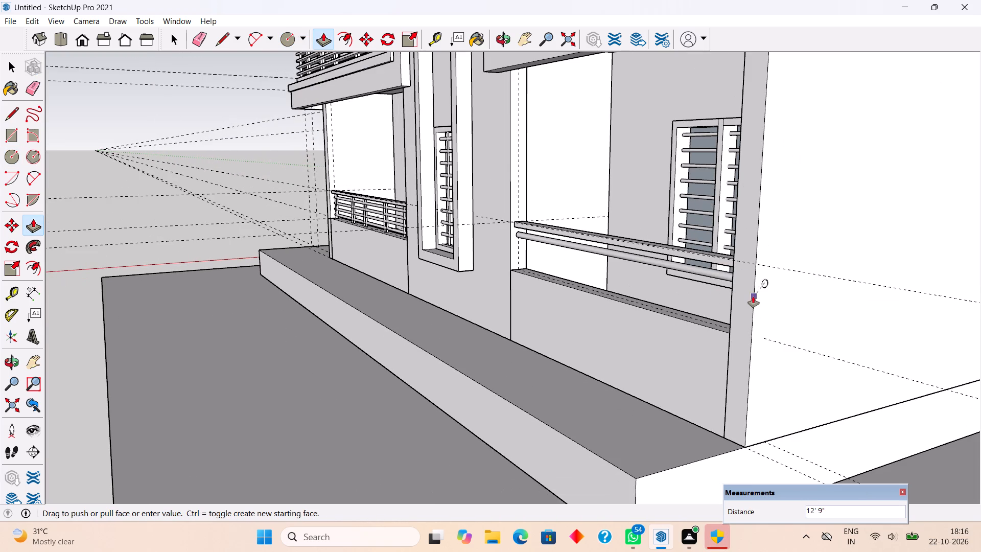
{"action": "left_click", "coordinate": [733, 302]}
{"action": "middle_click_drag", "start_coordinate": [608, 369], "coordinate": [844, 377]}
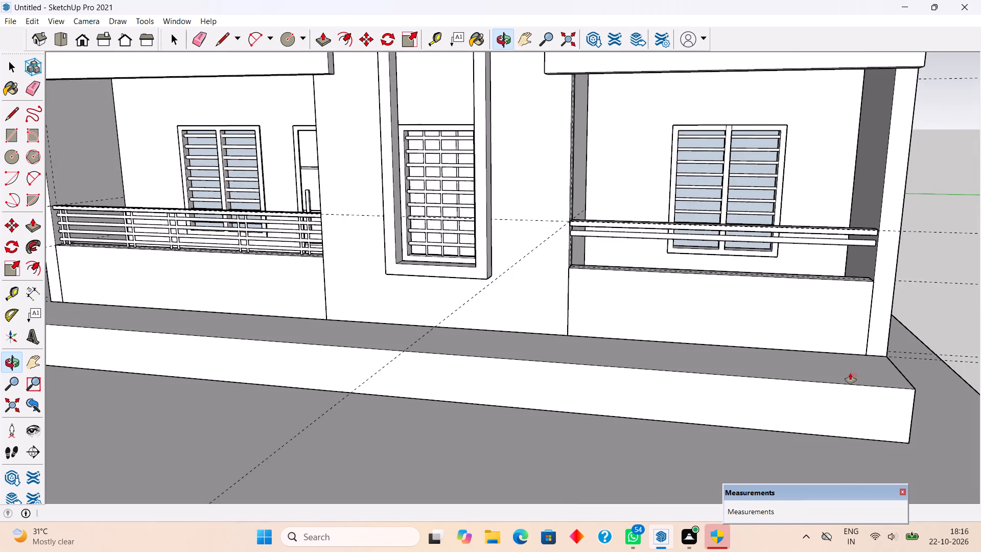
{"action": "key", "text": "space"}
Make the new porch's whole top rail a group.
{"action": "scroll", "coordinate": [845, 374], "scroll_direction": "up", "scroll_amount": 5}
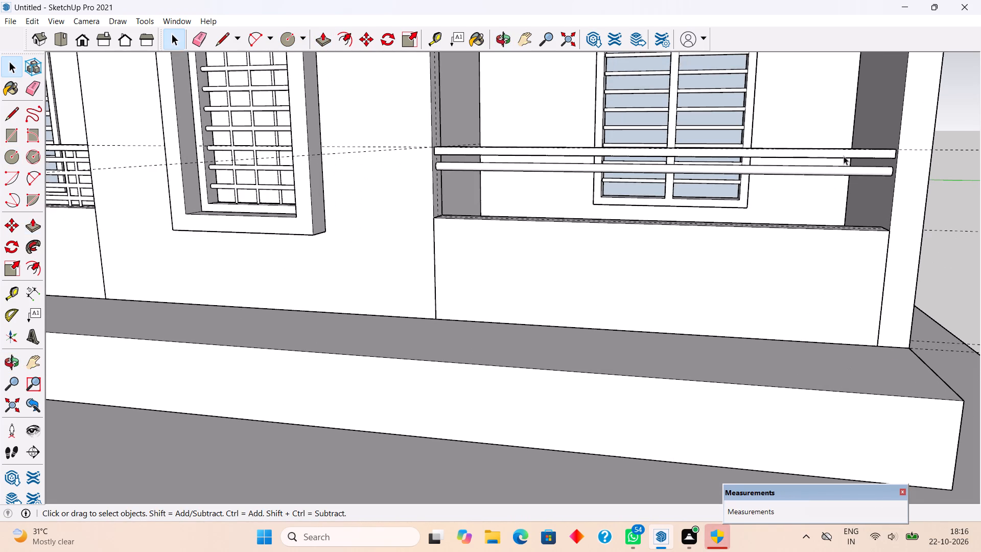
{"action": "triple_click", "coordinate": [844, 154]}
{"action": "right_click", "coordinate": [844, 154]}
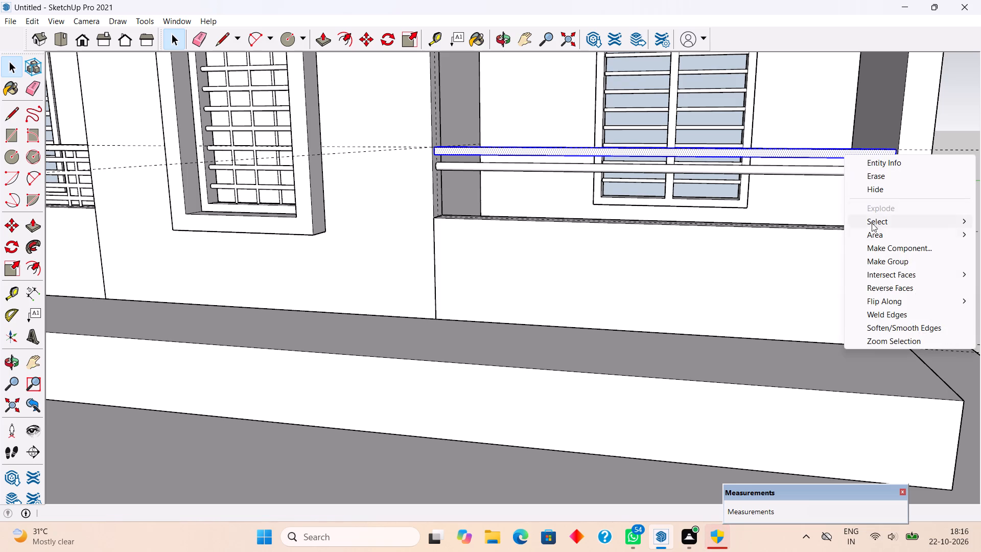
{"action": "left_click", "coordinate": [882, 261]}
Make the new porch's whole horizontal round bar a group.
{"action": "triple_click", "coordinate": [857, 175]}
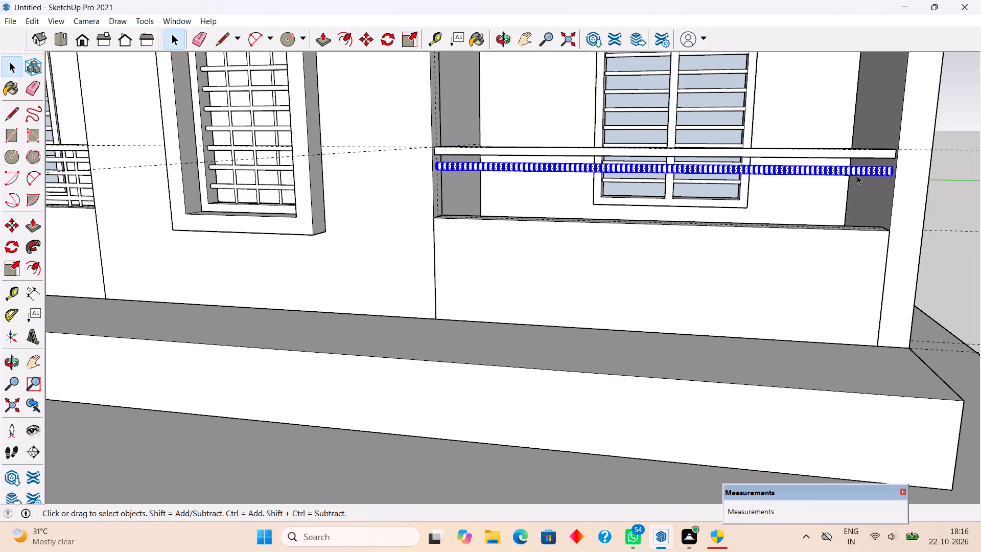
{"action": "right_click", "coordinate": [857, 175]}
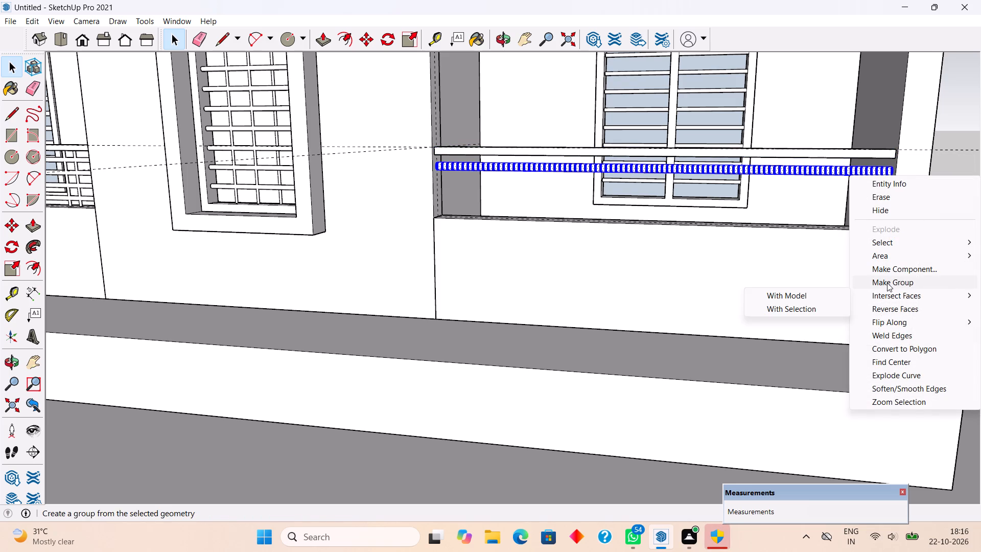
{"action": "left_click", "coordinate": [887, 283]}
{"action": "scroll", "coordinate": [887, 283], "scroll_direction": "down", "scroll_amount": 5}
{"action": "left_click", "coordinate": [932, 241]}
Copy the round bar 5" straight down and repeat it as three evenly spaced copies below the original.
{"action": "scroll", "coordinate": [560, 227], "scroll_direction": "up", "scroll_amount": 6}
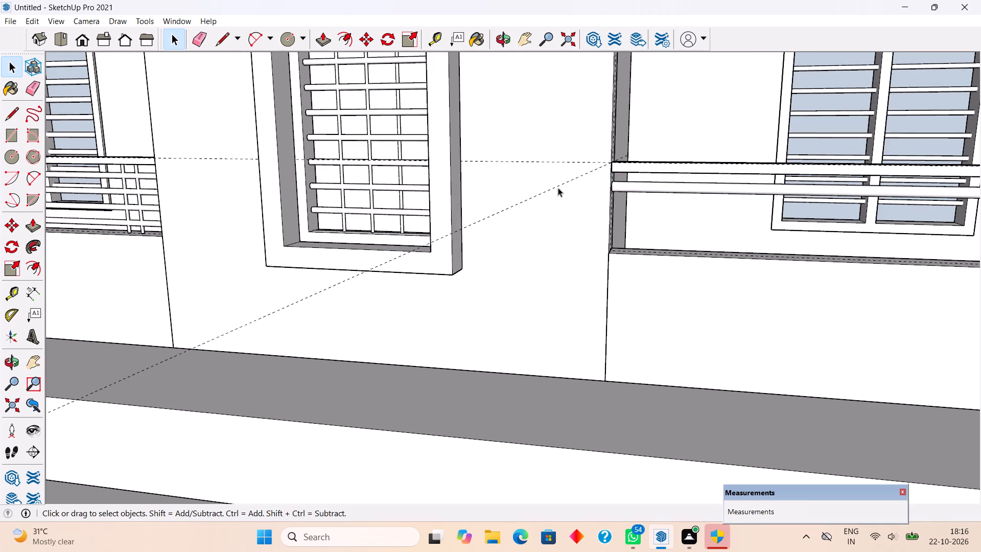
{"action": "middle_click_drag", "start_coordinate": [635, 191], "coordinate": [452, 189]}
{"action": "scroll", "coordinate": [497, 188], "scroll_direction": "up", "scroll_amount": 7}
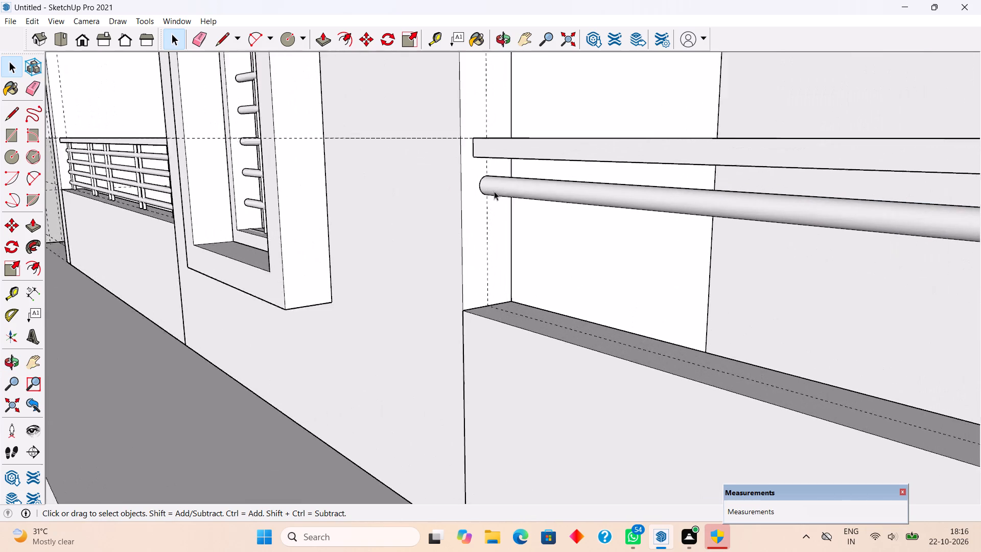
{"action": "scroll", "coordinate": [494, 191], "scroll_direction": "up", "scroll_amount": 2}
{"action": "left_click", "coordinate": [494, 191]}
{"action": "key", "text": "m"}
{"action": "left_click", "coordinate": [494, 191]}
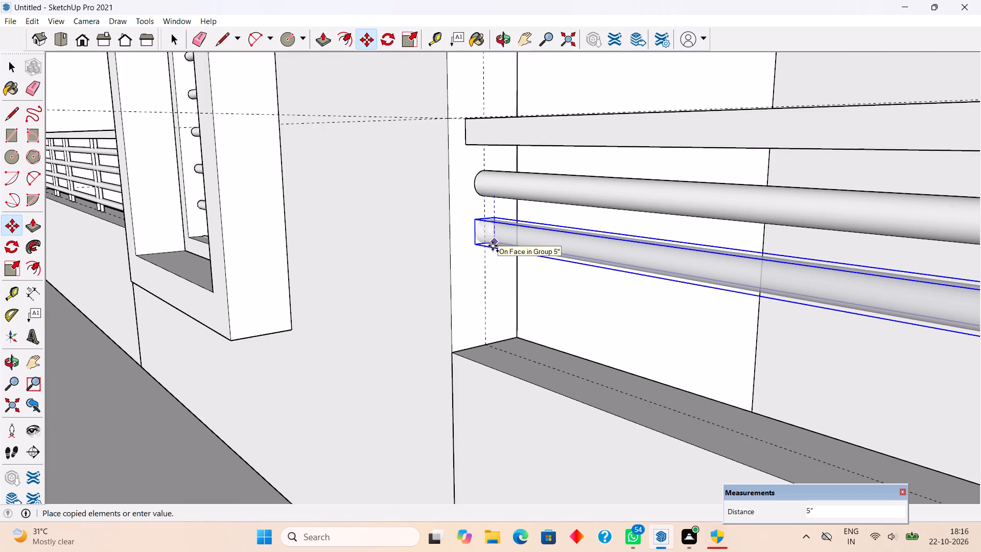
{"action": "left_click", "coordinate": [493, 246]}
{"action": "type", "text": "x3"}
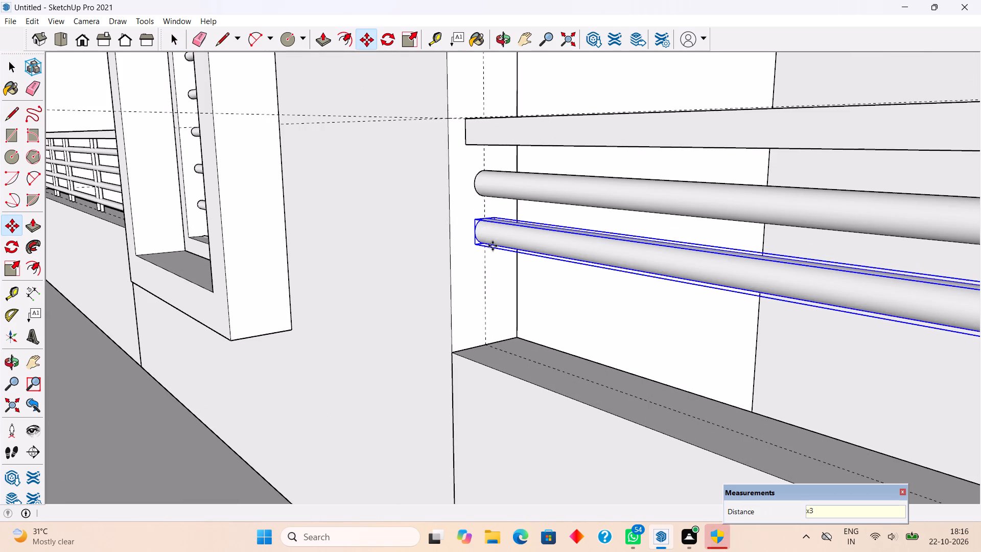
{"action": "key", "text": "Return"}
{"action": "key", "text": "space"}
Draw a circle of about 9/16" radius on the low wall's top, centred on the guide near the inner end of the bars.
{"action": "scroll", "coordinate": [493, 246], "scroll_direction": "down", "scroll_amount": 5}
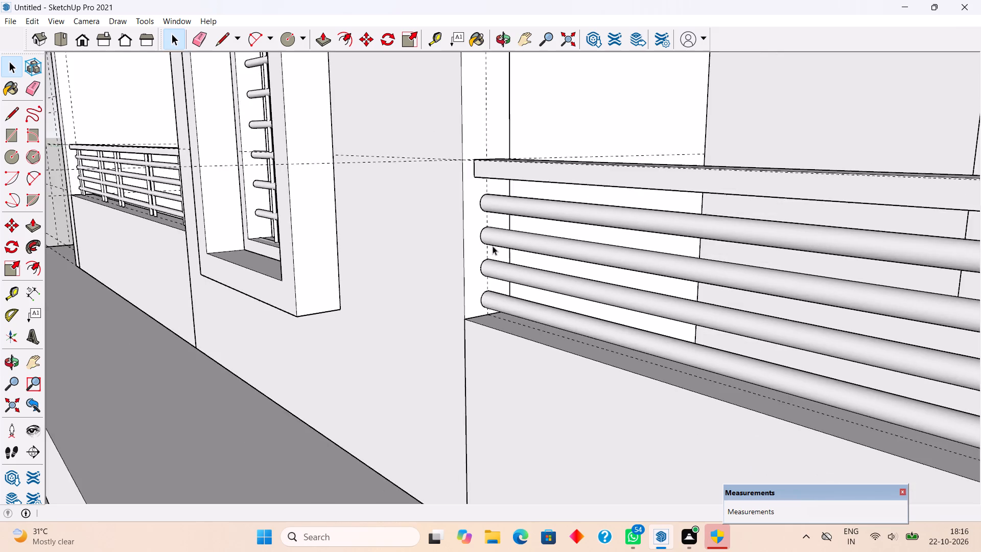
{"action": "scroll", "coordinate": [493, 246], "scroll_direction": "down", "scroll_amount": 11}
{"action": "middle_click_drag", "start_coordinate": [428, 290], "coordinate": [668, 336]}
{"action": "scroll", "coordinate": [662, 332], "scroll_direction": "down", "scroll_amount": 9}
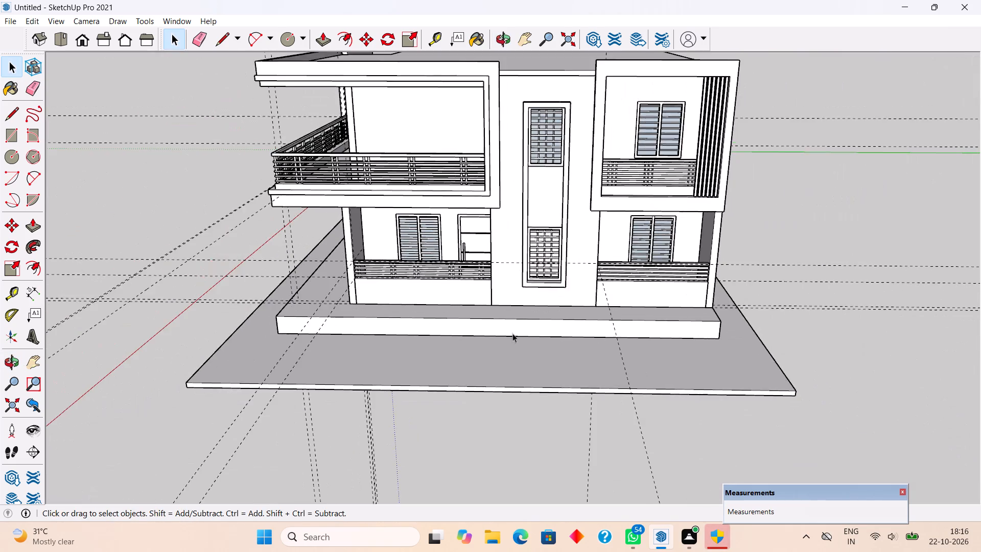
{"action": "middle_click_drag", "start_coordinate": [637, 334], "coordinate": [653, 223]}
{"action": "scroll", "coordinate": [733, 236], "scroll_direction": "up", "scroll_amount": 3}
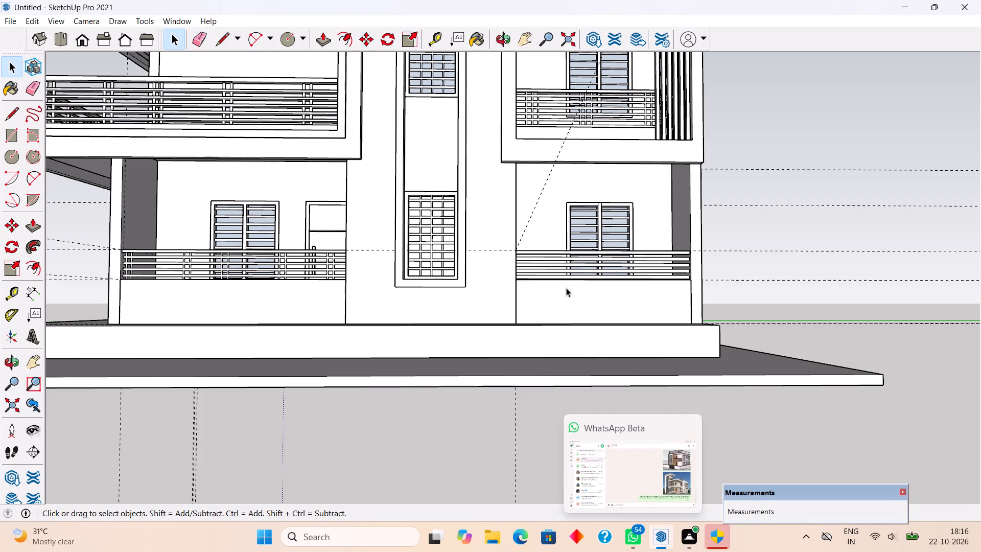
{"action": "middle_click_drag", "start_coordinate": [571, 278], "coordinate": [437, 381]}
{"action": "scroll", "coordinate": [498, 347], "scroll_direction": "up", "scroll_amount": 5}
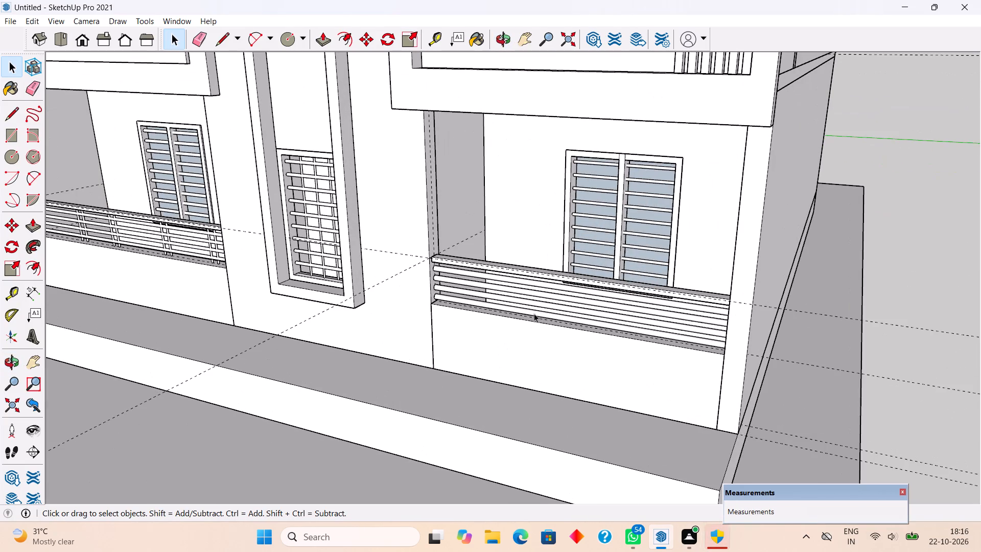
{"action": "middle_click_drag", "start_coordinate": [399, 355], "coordinate": [314, 384]}
{"action": "scroll", "coordinate": [396, 318], "scroll_direction": "up", "scroll_amount": 11}
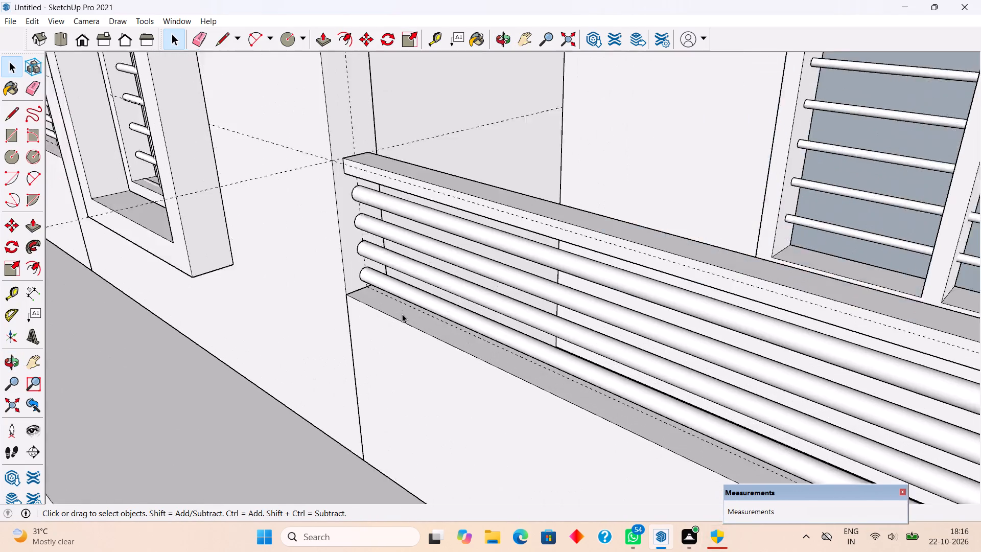
{"action": "scroll", "coordinate": [402, 314], "scroll_direction": "up", "scroll_amount": 7}
{"action": "scroll", "coordinate": [375, 260], "scroll_direction": "up", "scroll_amount": 12}
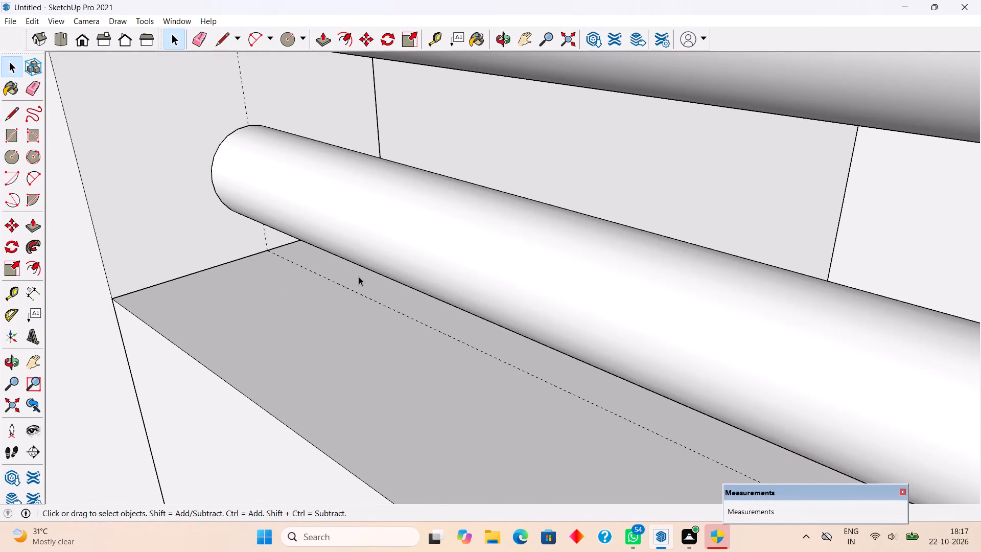
{"action": "key", "text": "c"}
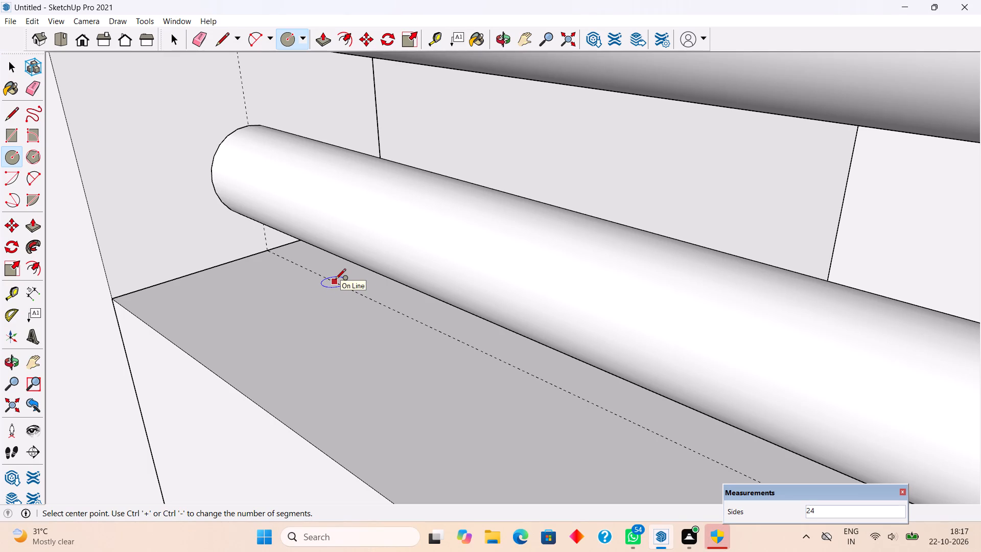
{"action": "left_click", "coordinate": [335, 280]}
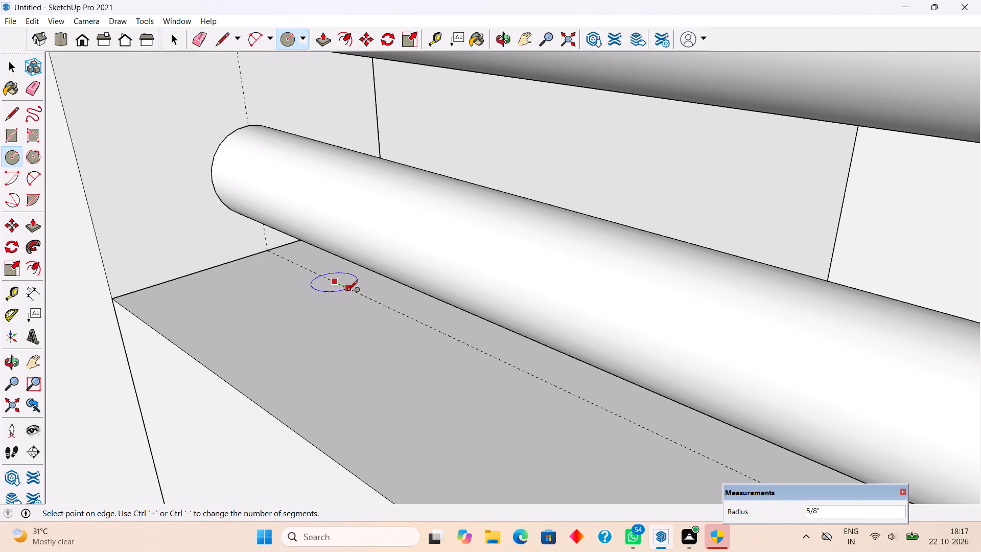
{"action": "left_click", "coordinate": [346, 288]}
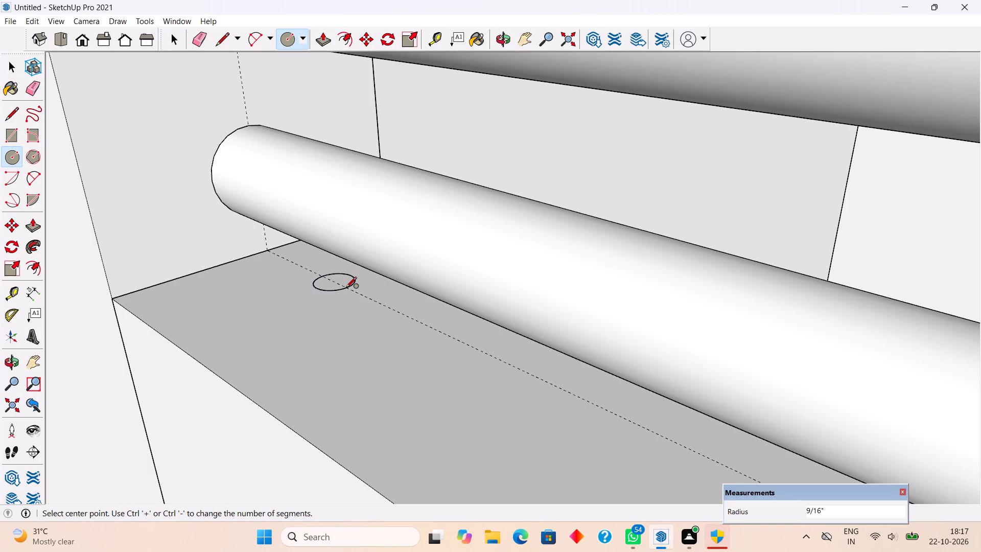
Extrude the circle about 2' upward through the round bars to the top rail to form an upright.
{"action": "key", "text": "p"}
{"action": "left_click", "coordinate": [338, 280]}
{"action": "scroll", "coordinate": [341, 219], "scroll_direction": "down", "scroll_amount": 4}
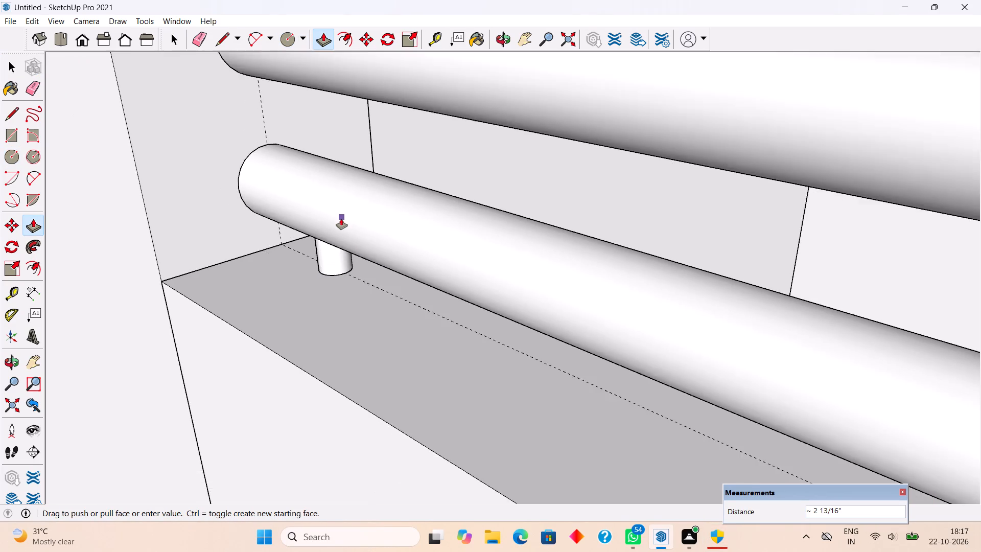
{"action": "scroll", "coordinate": [341, 219], "scroll_direction": "down", "scroll_amount": 20}
{"action": "scroll", "coordinate": [341, 219], "scroll_direction": "down", "scroll_amount": 1}
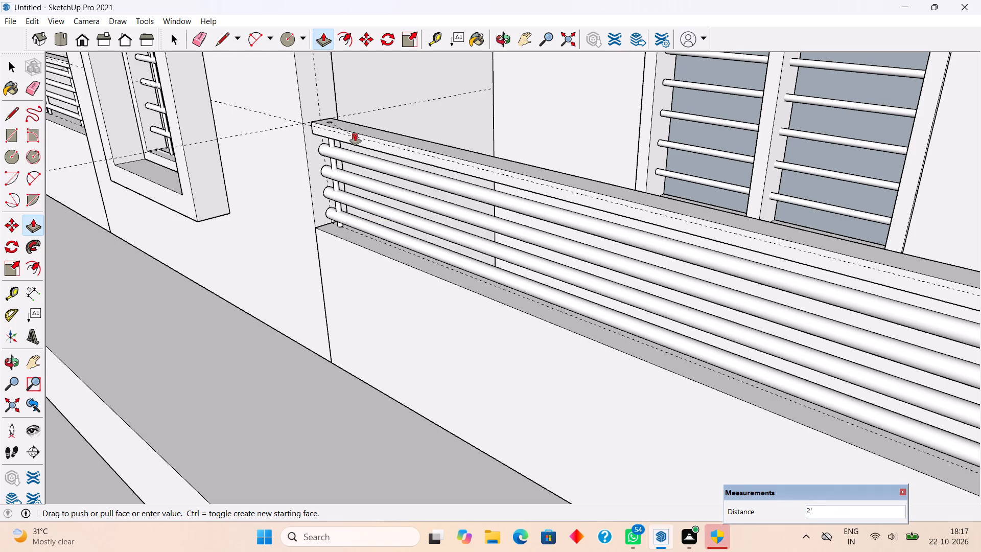
{"action": "left_click", "coordinate": [357, 143]}
Make the whole new upright a group.
{"action": "middle_click_drag", "start_coordinate": [323, 291], "coordinate": [404, 169]}
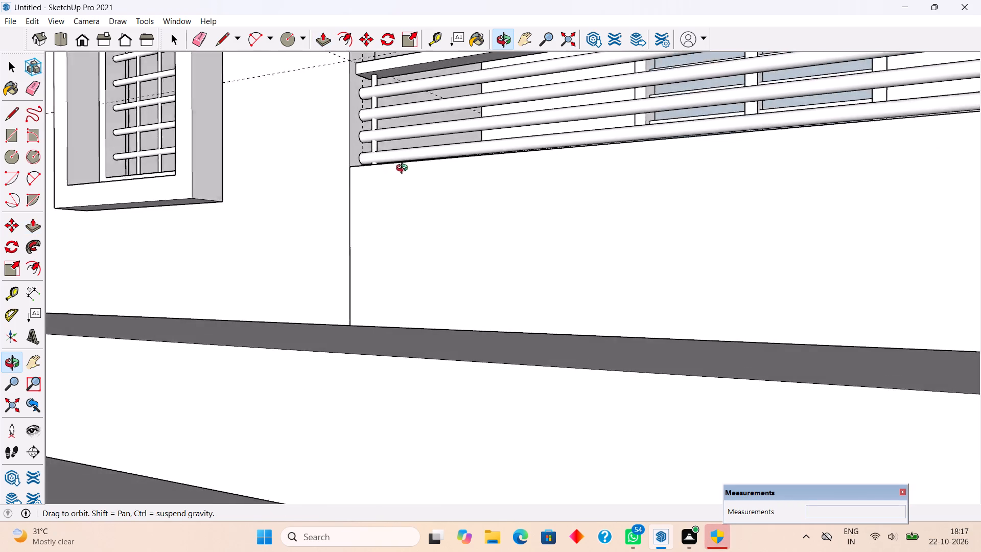
{"action": "middle_click_drag", "start_coordinate": [404, 169], "coordinate": [535, 270]}
{"action": "key", "text": "space"}
{"action": "scroll", "coordinate": [470, 225], "scroll_direction": "up", "scroll_amount": 4}
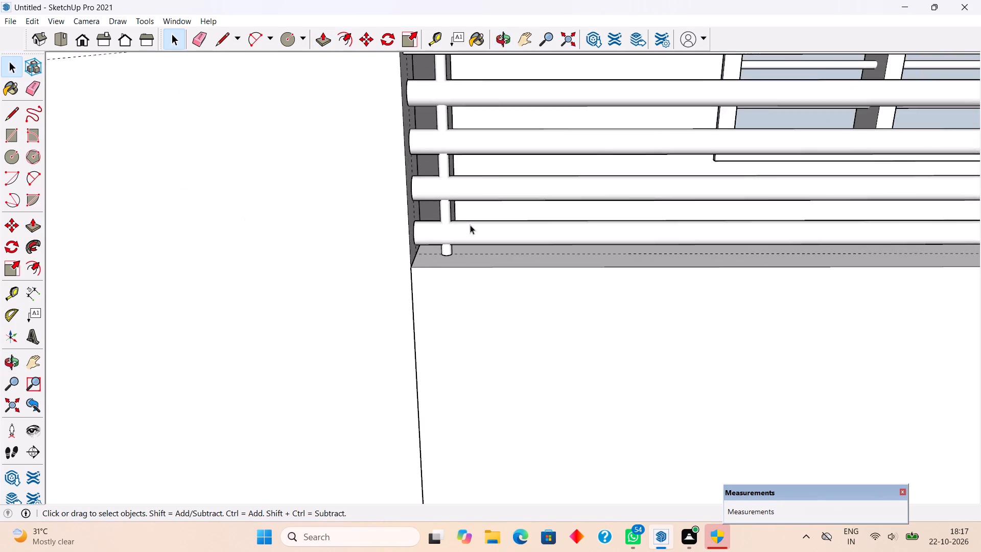
{"action": "scroll", "coordinate": [470, 225], "scroll_direction": "up", "scroll_amount": 6}
{"action": "triple_click", "coordinate": [440, 209]}
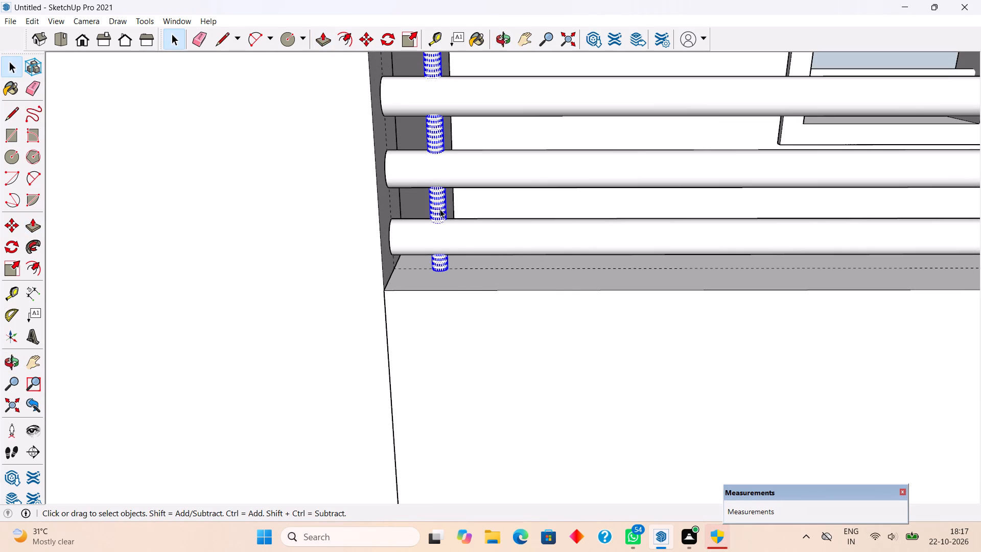
{"action": "right_click", "coordinate": [440, 209]}
{"action": "left_click", "coordinate": [488, 313]}
Copy the upright about 5" along the low wall to form the first pair.
{"action": "scroll", "coordinate": [445, 290], "scroll_direction": "up", "scroll_amount": 5}
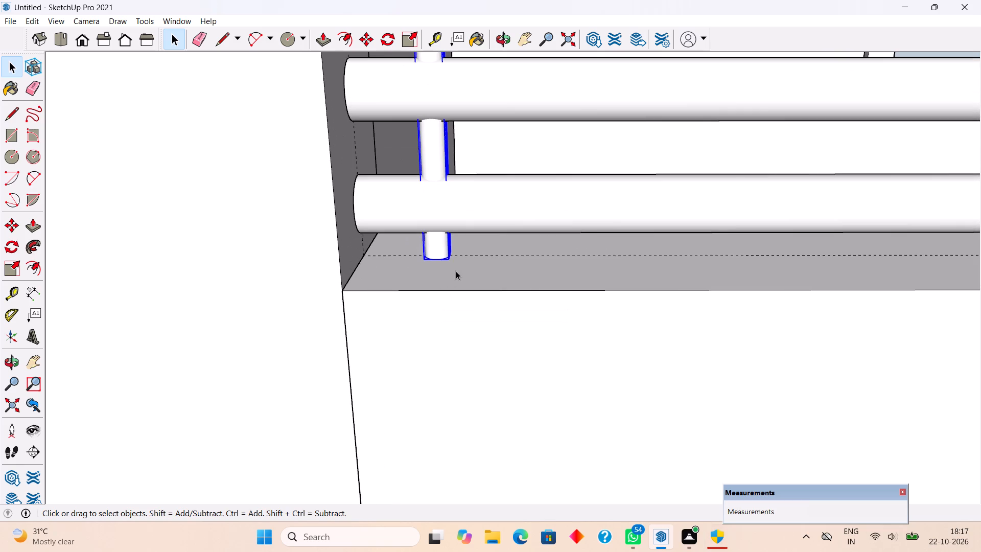
{"action": "key", "text": "m"}
{"action": "left_click", "coordinate": [453, 260]}
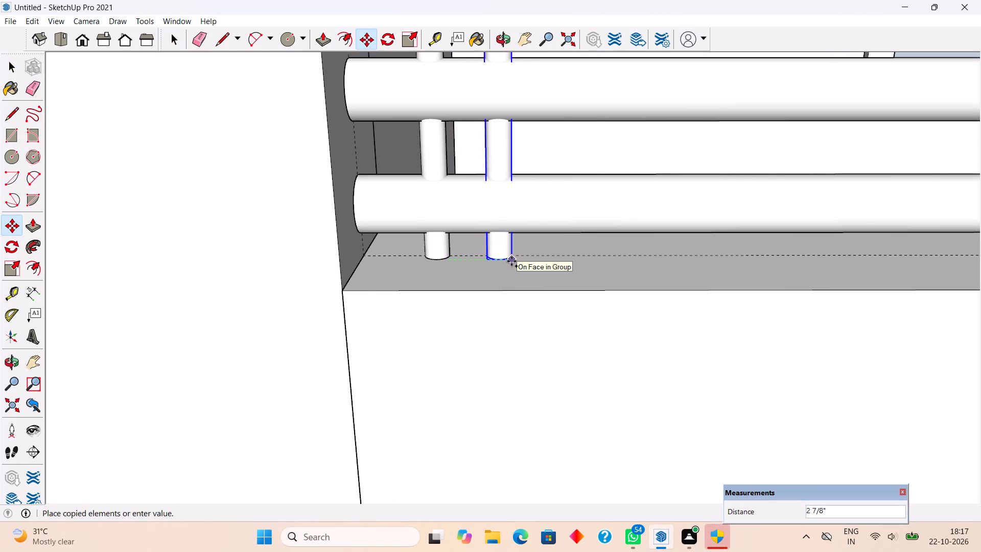
{"action": "left_click", "coordinate": [554, 261]}
Add a second pair of uprights: copy one about 2' 10 7/16" along the wall guide, and copy that 5" farther.
{"action": "left_click", "coordinate": [550, 258]}
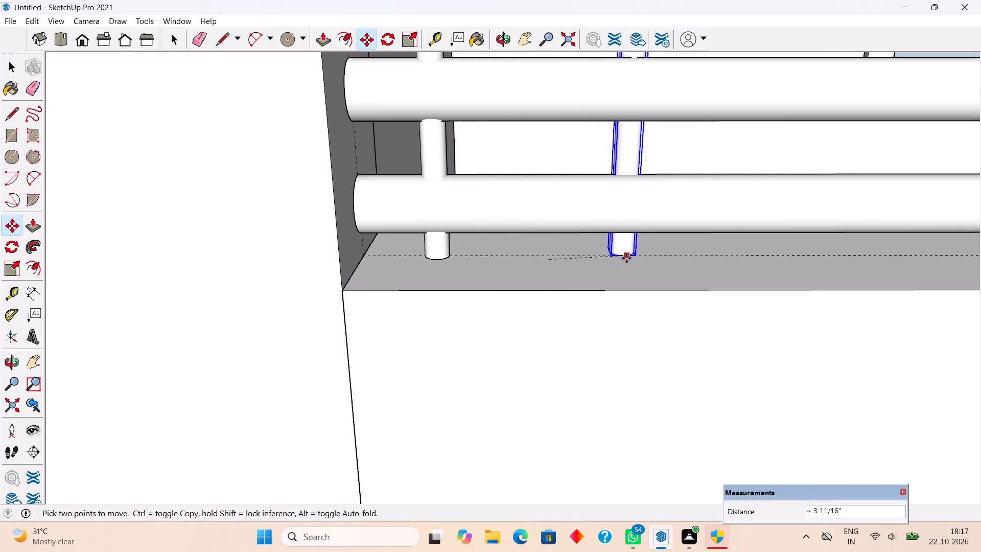
{"action": "scroll", "coordinate": [545, 280], "scroll_direction": "down", "scroll_amount": 17}
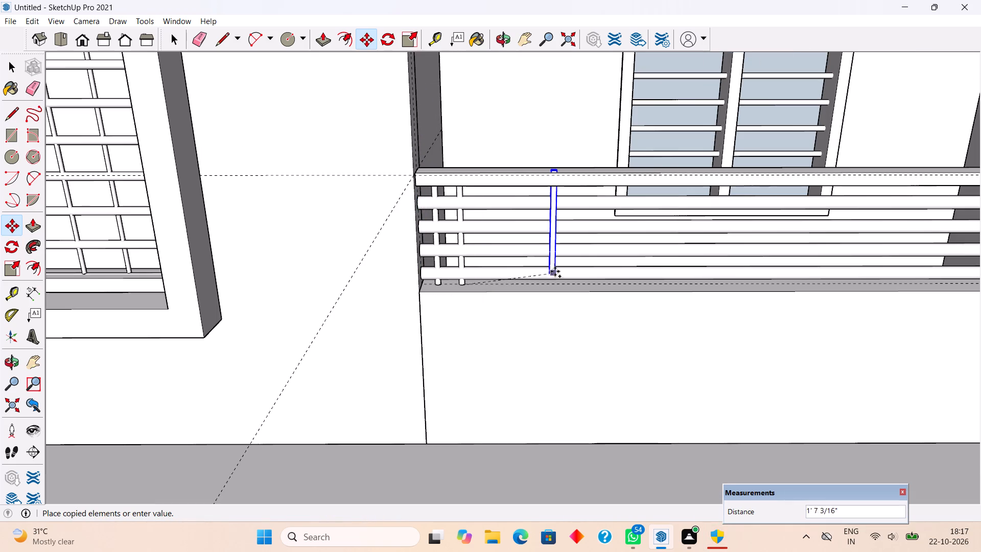
{"action": "scroll", "coordinate": [592, 286], "scroll_direction": "up", "scroll_amount": 4}
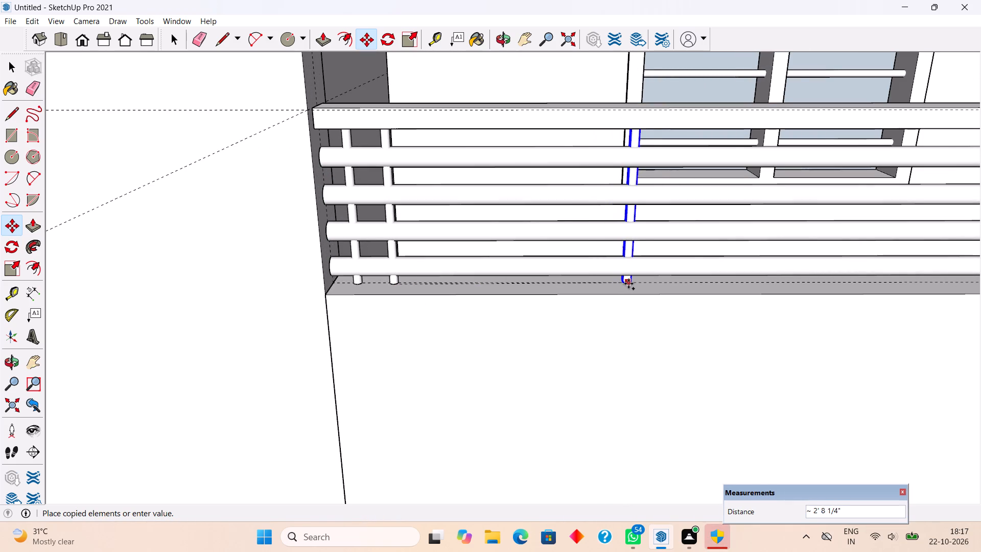
{"action": "left_click", "coordinate": [644, 288]}
{"action": "left_click", "coordinate": [644, 288]}
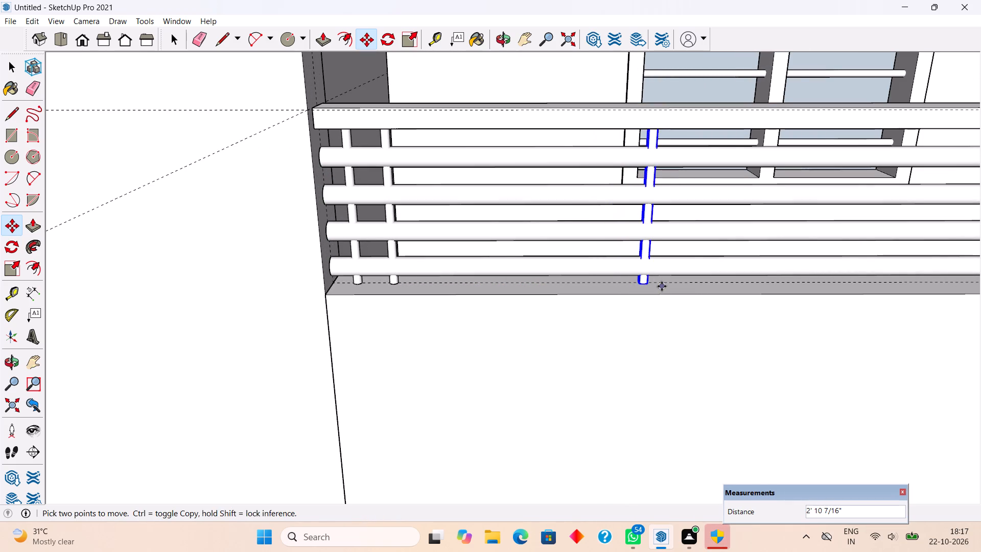
{"action": "left_click", "coordinate": [649, 282]}
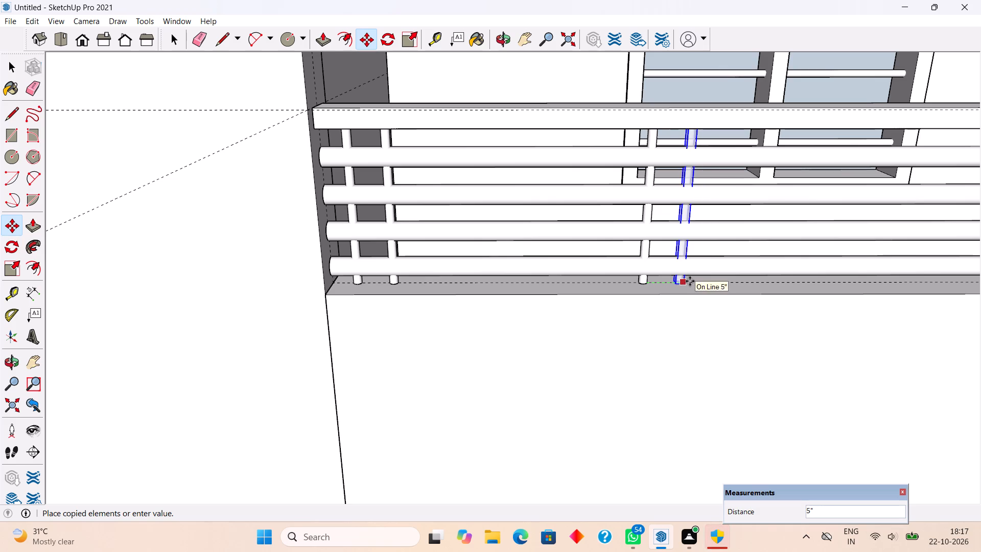
{"action": "left_click", "coordinate": [690, 281]}
Add a third pair of uprights: copy one about 2' 10 7/8" farther along the wall guide, and copy that 5" on.
{"action": "scroll", "coordinate": [405, 355], "scroll_direction": "down", "scroll_amount": 9}
{"action": "scroll", "coordinate": [870, 347], "scroll_direction": "up", "scroll_amount": 5}
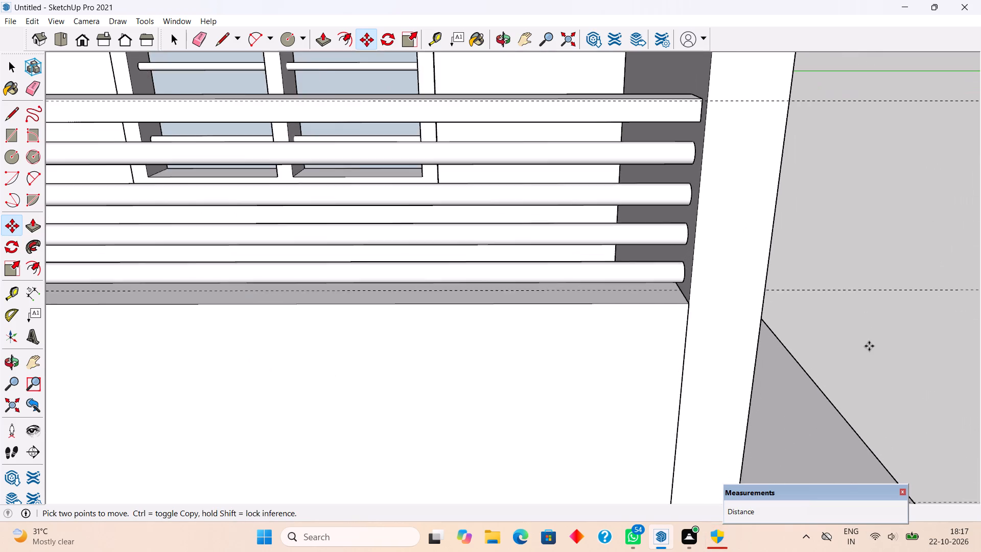
{"action": "scroll", "coordinate": [869, 346], "scroll_direction": "down", "scroll_amount": 3}
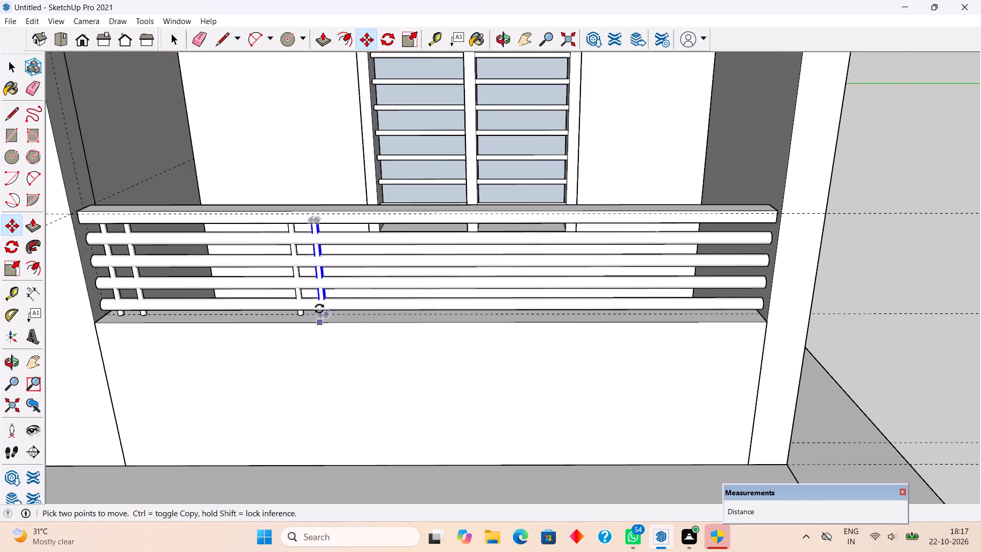
{"action": "scroll", "coordinate": [320, 294], "scroll_direction": "up", "scroll_amount": 15}
{"action": "left_click", "coordinate": [327, 324]}
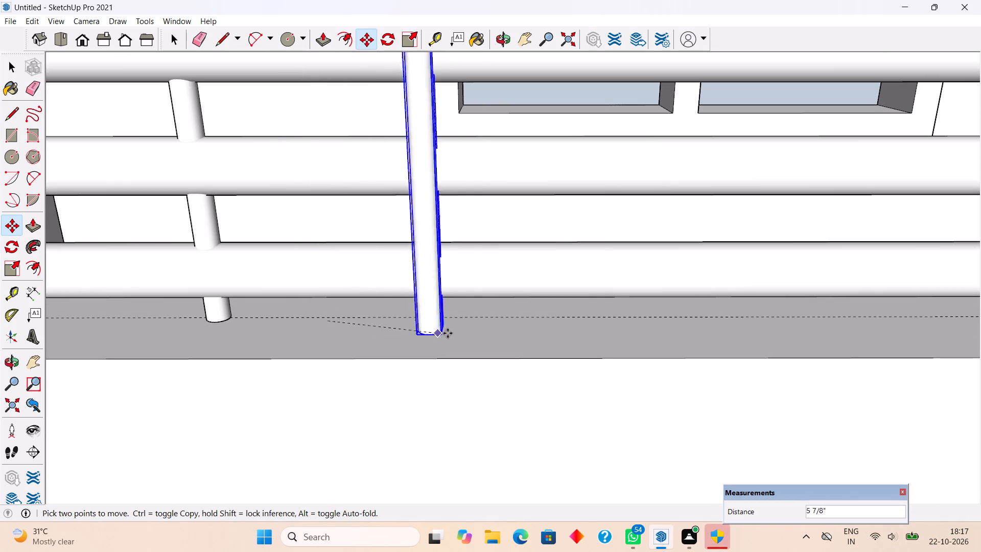
{"action": "scroll", "coordinate": [480, 333], "scroll_direction": "down", "scroll_amount": 14}
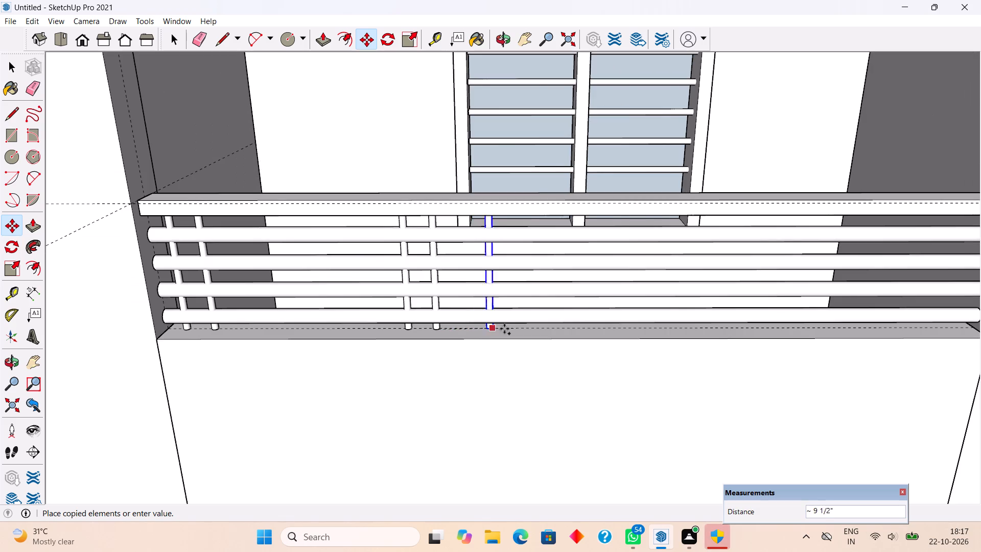
{"action": "scroll", "coordinate": [667, 330], "scroll_direction": "up", "scroll_amount": 4}
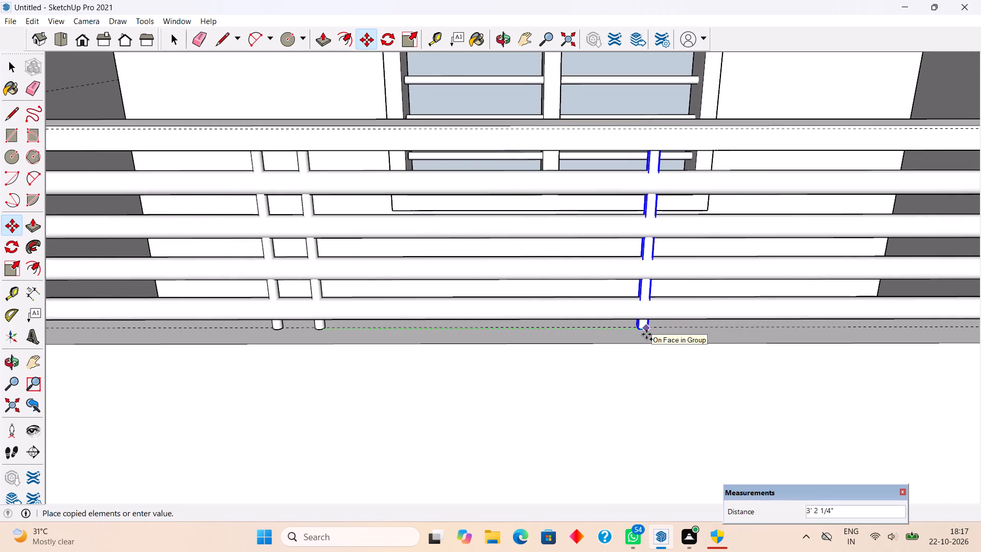
{"action": "left_click", "coordinate": [618, 334]}
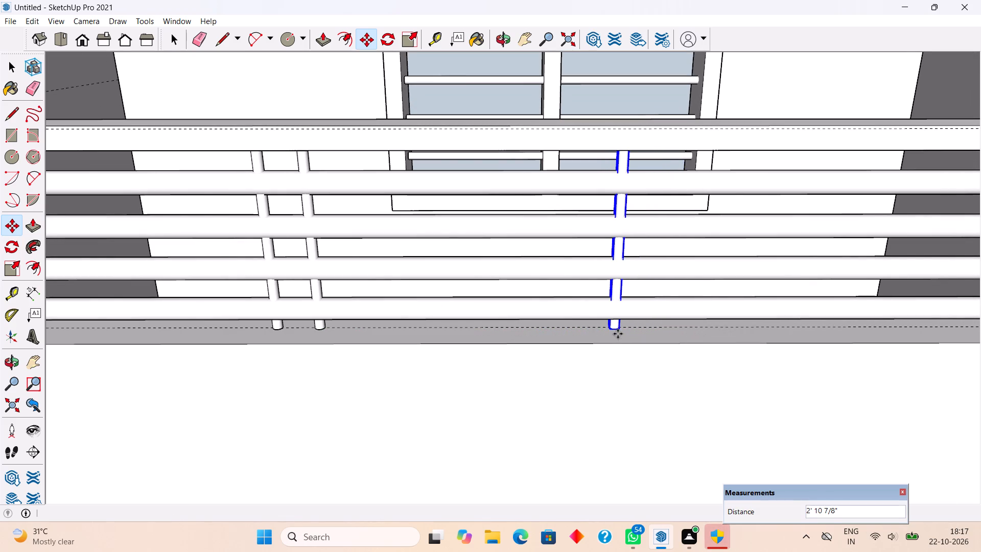
{"action": "left_click", "coordinate": [617, 333]}
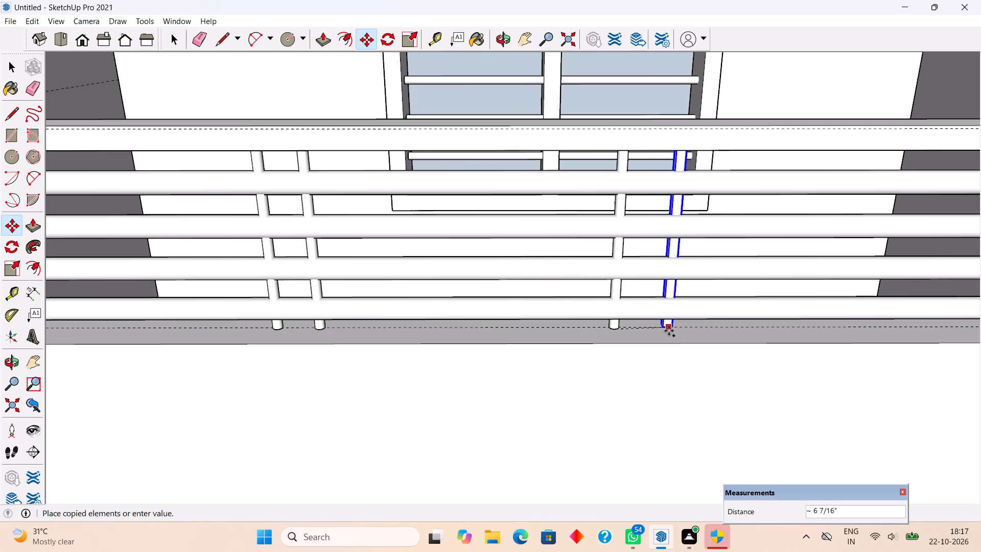
{"action": "left_click", "coordinate": [665, 334]}
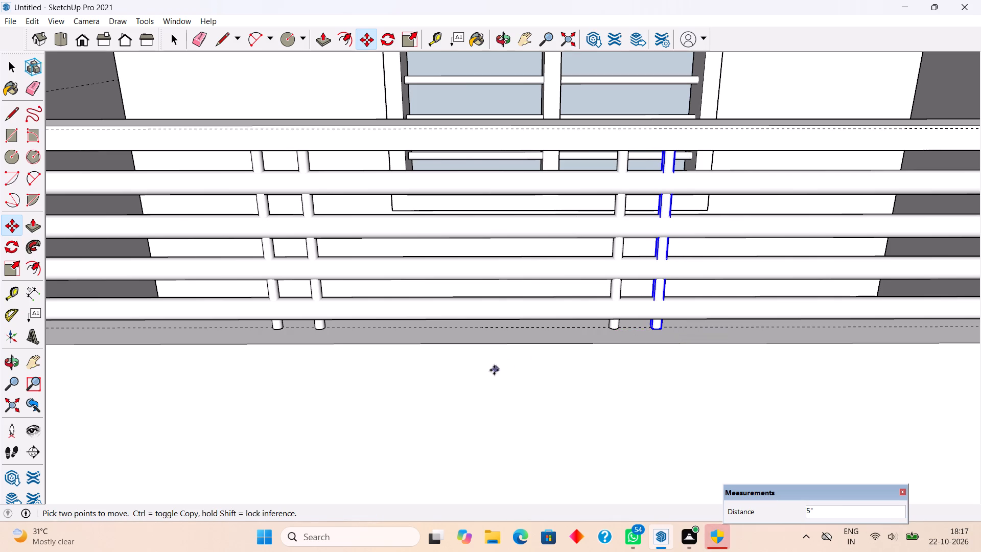
Add a fourth pair of uprights: copy one about 2' 10 1/8" farther along the wall guide, and copy that 5" on.
{"action": "scroll", "coordinate": [494, 370], "scroll_direction": "down", "scroll_amount": 10}
{"action": "scroll", "coordinate": [772, 394], "scroll_direction": "up", "scroll_amount": 4}
{"action": "scroll", "coordinate": [232, 342], "scroll_direction": "up", "scroll_amount": 4}
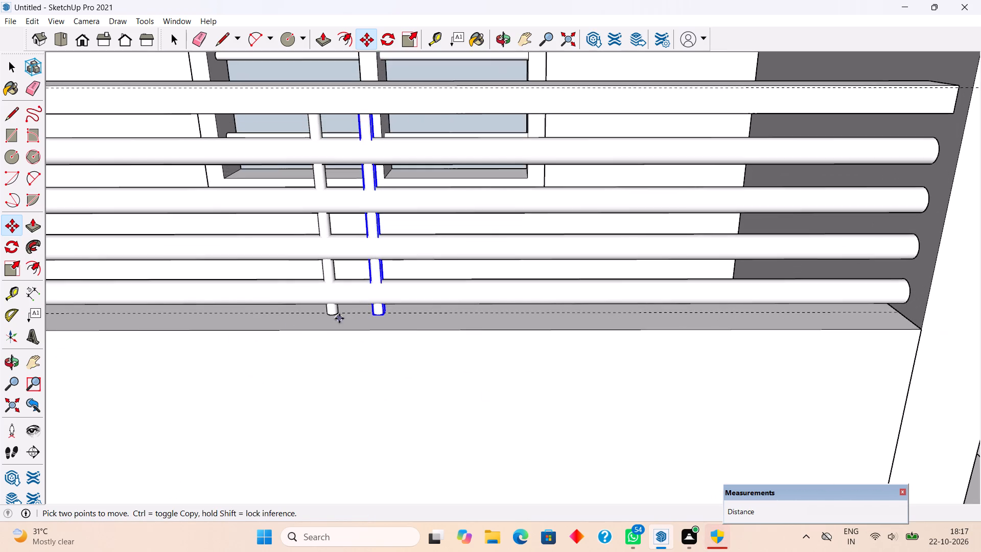
{"action": "scroll", "coordinate": [395, 320], "scroll_direction": "up", "scroll_amount": 3}
{"action": "left_click", "coordinate": [378, 313]}
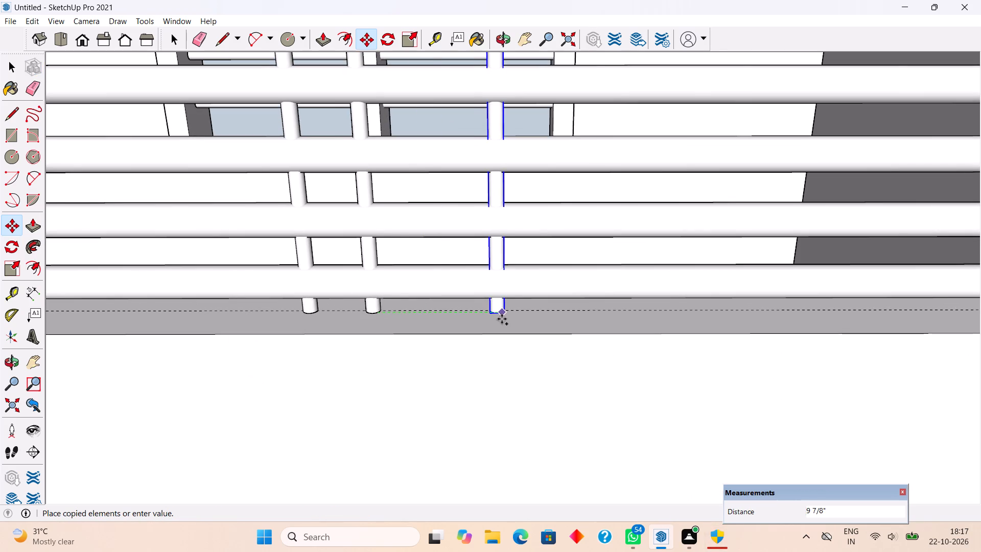
{"action": "scroll", "coordinate": [502, 319], "scroll_direction": "down", "scroll_amount": 9}
{"action": "scroll", "coordinate": [644, 317], "scroll_direction": "up", "scroll_amount": 4}
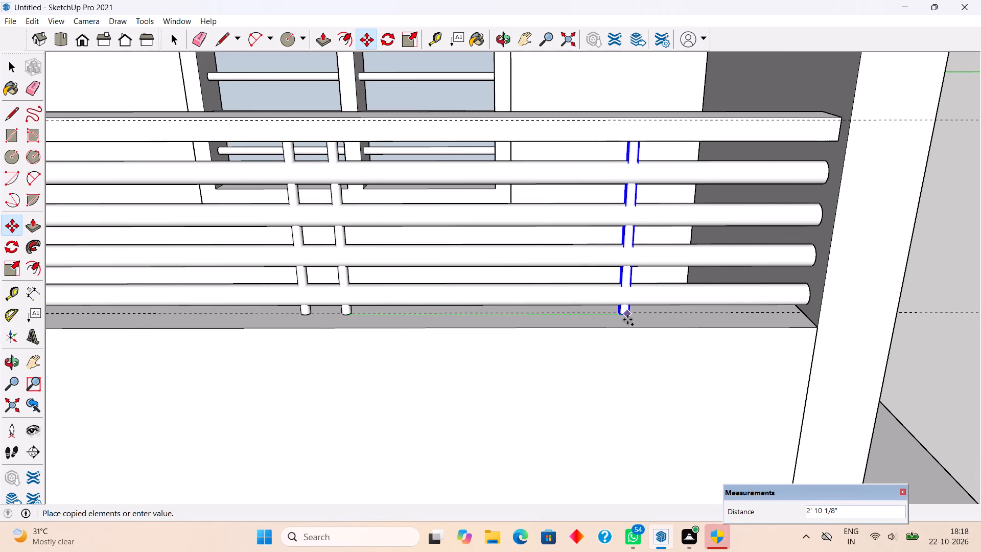
{"action": "left_click", "coordinate": [627, 319]}
{"action": "left_click", "coordinate": [628, 316]}
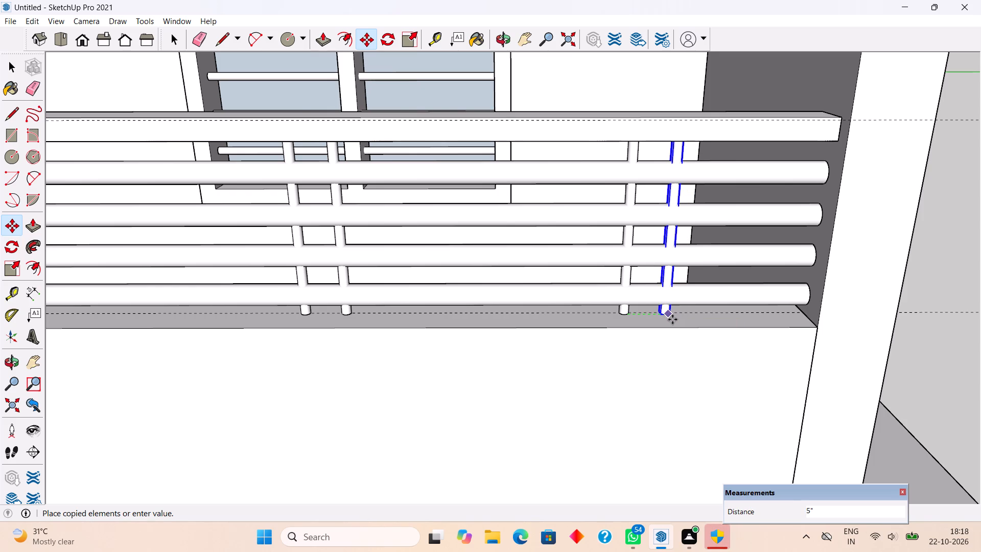
{"action": "left_click", "coordinate": [672, 319]}
{"action": "scroll", "coordinate": [642, 358], "scroll_direction": "down", "scroll_amount": 11}
{"action": "key", "text": "space"}
{"action": "left_click", "coordinate": [773, 243]}
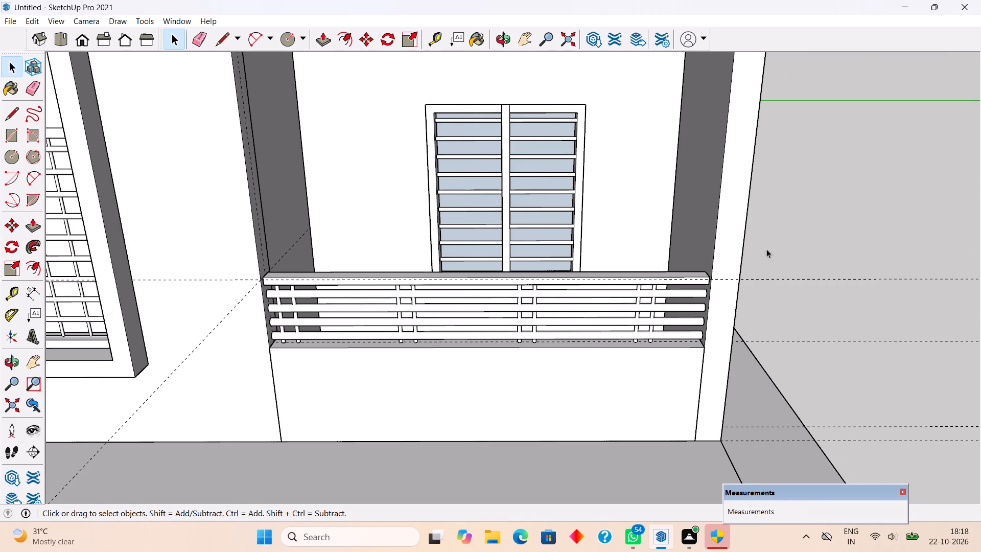
Examine the porch and balcony railings across the house's front and side elevations.
{"action": "middle_click_drag", "start_coordinate": [629, 398], "coordinate": [716, 311]}
{"action": "scroll", "coordinate": [715, 306], "scroll_direction": "down", "scroll_amount": 4}
{"action": "scroll", "coordinate": [546, 303], "scroll_direction": "down", "scroll_amount": 5}
{"action": "middle_click_drag", "start_coordinate": [412, 353], "coordinate": [433, 376]}
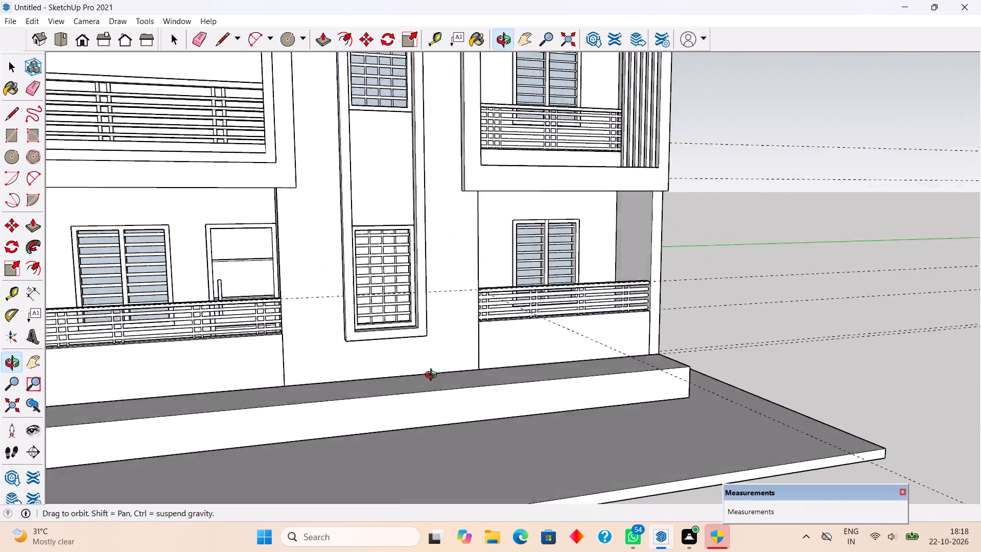
{"action": "middle_click_drag", "start_coordinate": [433, 376], "coordinate": [466, 381]}
{"action": "scroll", "coordinate": [466, 381], "scroll_direction": "down", "scroll_amount": 3}
{"action": "scroll", "coordinate": [370, 429], "scroll_direction": "up", "scroll_amount": 2}
{"action": "scroll", "coordinate": [370, 429], "scroll_direction": "down", "scroll_amount": 4}
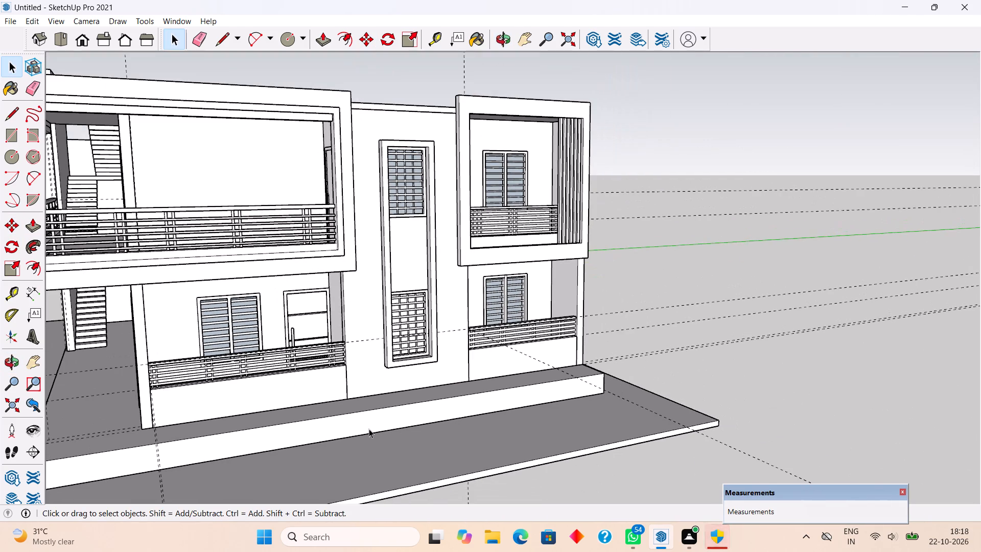
{"action": "scroll", "coordinate": [370, 411], "scroll_direction": "down", "scroll_amount": 3}
{"action": "scroll", "coordinate": [186, 424], "scroll_direction": "up", "scroll_amount": 5}
{"action": "middle_click_drag", "start_coordinate": [213, 371], "coordinate": [287, 334]}
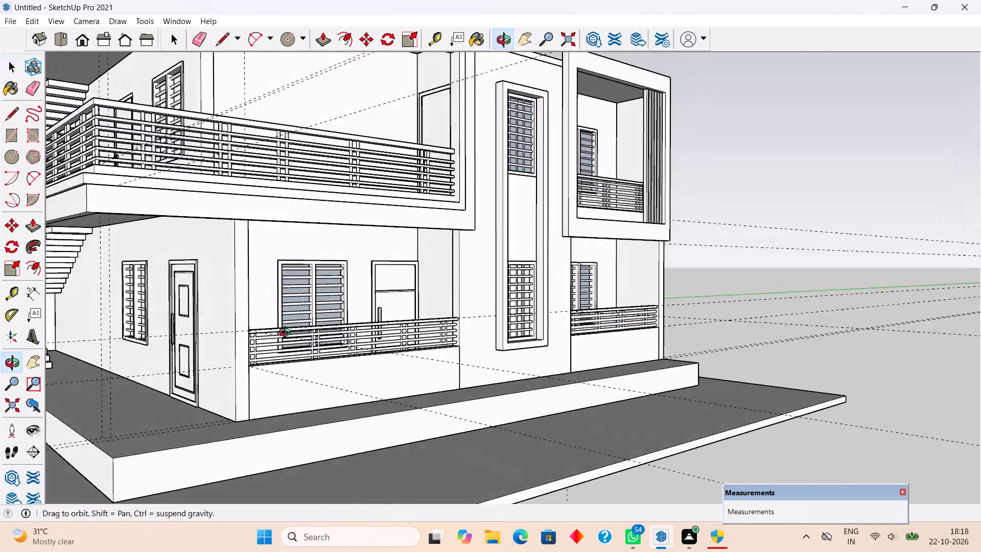
{"action": "middle_click_drag", "start_coordinate": [287, 334], "coordinate": [277, 359]}
{"action": "scroll", "coordinate": [278, 359], "scroll_direction": "down", "scroll_amount": 5}
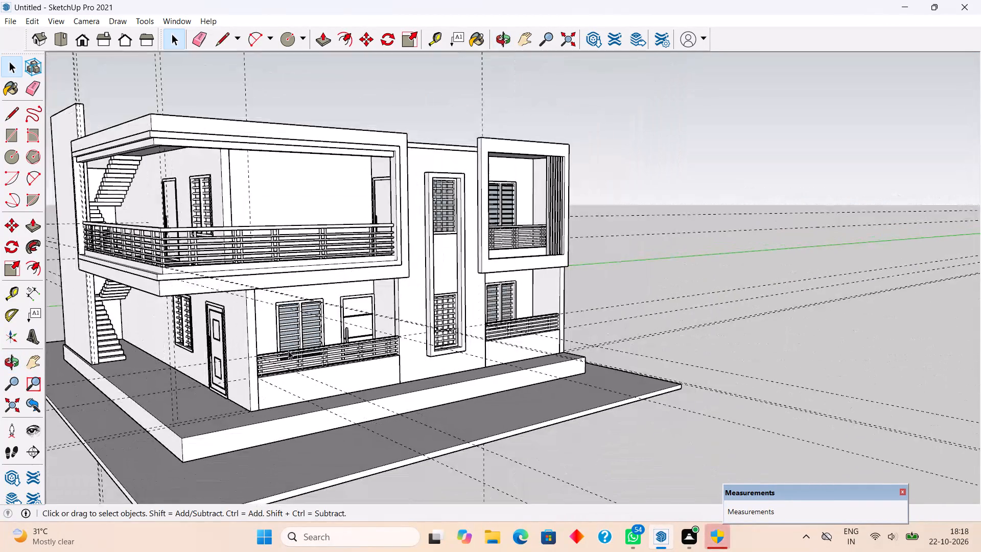
{"action": "scroll", "coordinate": [320, 345], "scroll_direction": "down", "scroll_amount": 4}
{"action": "middle_click_drag", "start_coordinate": [278, 284], "coordinate": [461, 275]}
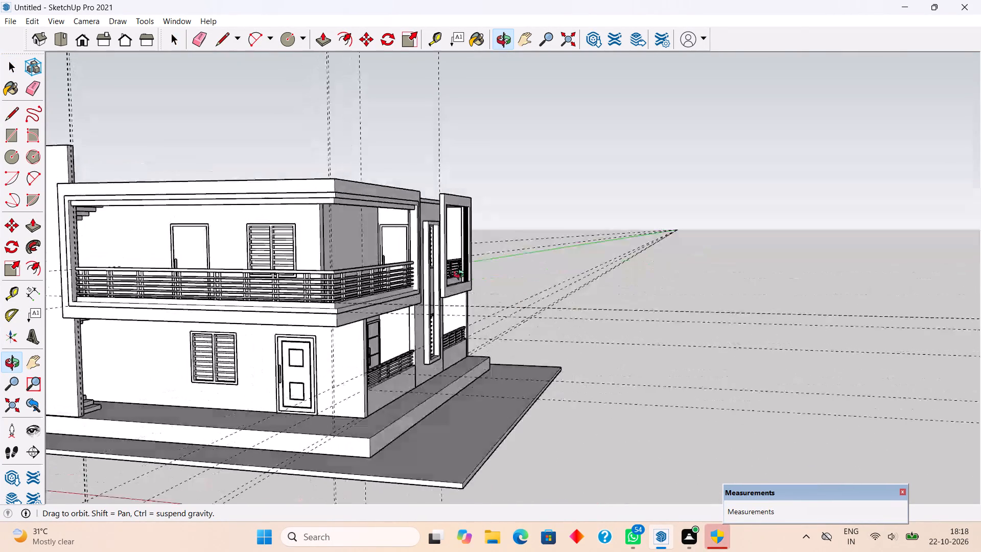
{"action": "middle_click_drag", "start_coordinate": [461, 275], "coordinate": [461, 294]}
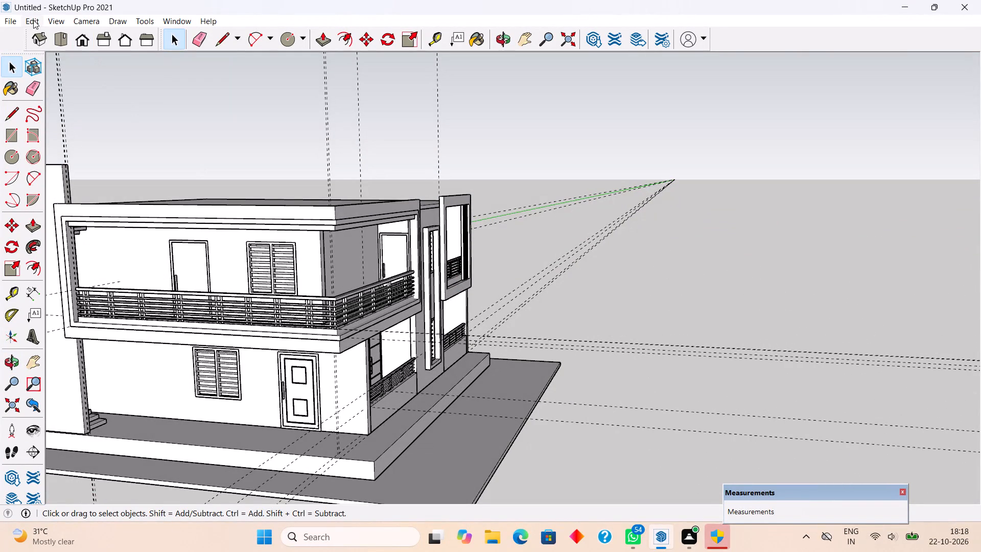
Delete all construction guides from the model.
{"action": "left_click", "coordinate": [33, 20]}
{"action": "left_click", "coordinate": [79, 135]}
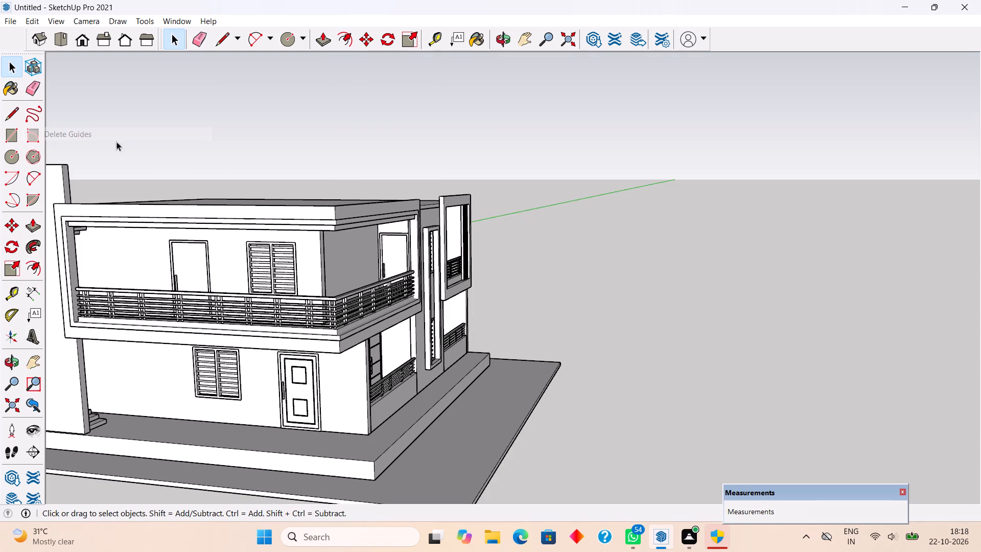
Review the whole house and its plinth from the front, corner and side.
{"action": "scroll", "coordinate": [251, 173], "scroll_direction": "down", "scroll_amount": 5}
{"action": "scroll", "coordinate": [315, 193], "scroll_direction": "down", "scroll_amount": 5}
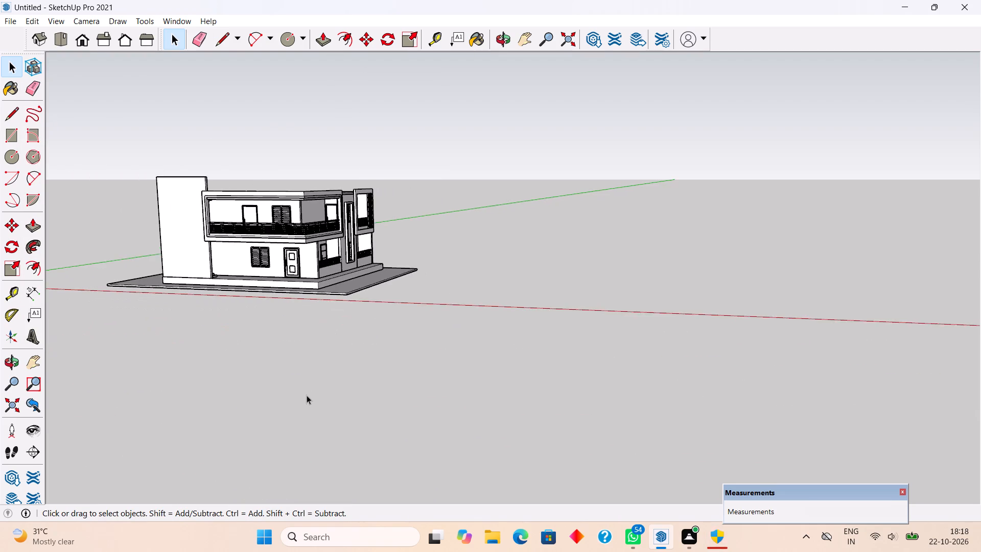
{"action": "scroll", "coordinate": [307, 395], "scroll_direction": "up", "scroll_amount": 5}
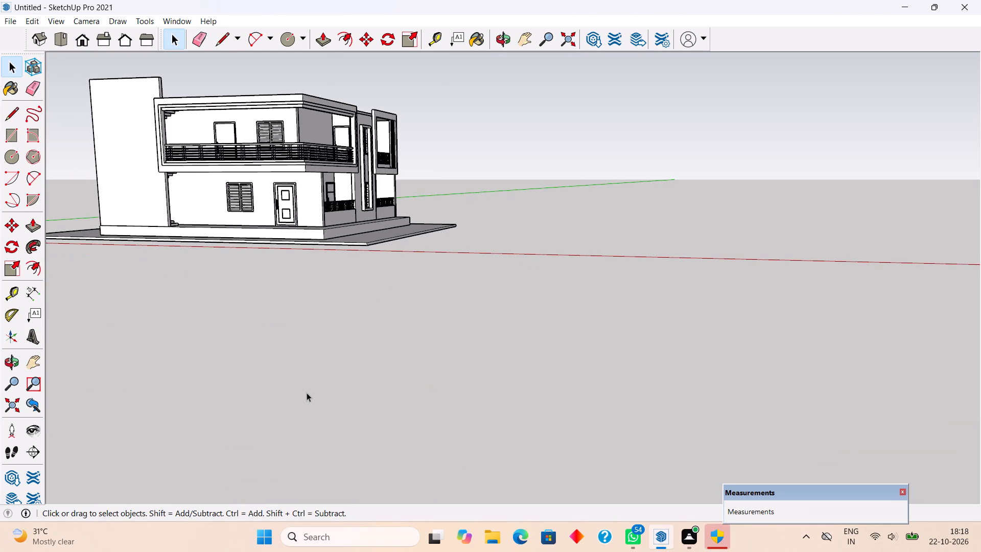
{"action": "scroll", "coordinate": [387, 310], "scroll_direction": "up", "scroll_amount": 1}
{"action": "middle_click_drag", "start_coordinate": [311, 212], "coordinate": [197, 278]}
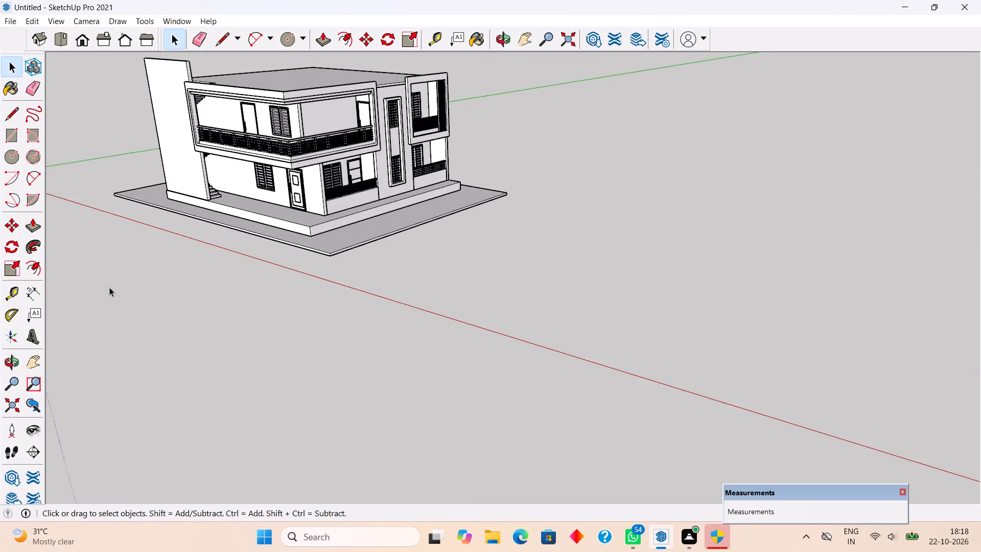
{"action": "scroll", "coordinate": [76, 292], "scroll_direction": "down", "scroll_amount": 5}
{"action": "middle_click_drag", "start_coordinate": [178, 264], "coordinate": [66, 229]}
{"action": "scroll", "coordinate": [171, 172], "scroll_direction": "up", "scroll_amount": 5}
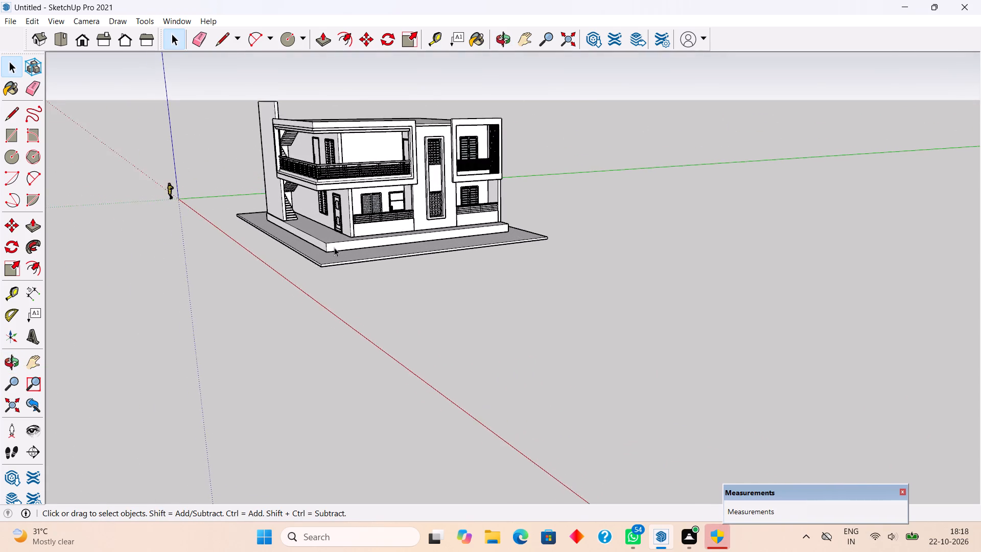
{"action": "scroll", "coordinate": [334, 247], "scroll_direction": "up", "scroll_amount": 3}
{"action": "scroll", "coordinate": [343, 270], "scroll_direction": "down", "scroll_amount": 2}
{"action": "middle_click_drag", "start_coordinate": [290, 272], "coordinate": [544, 278]}
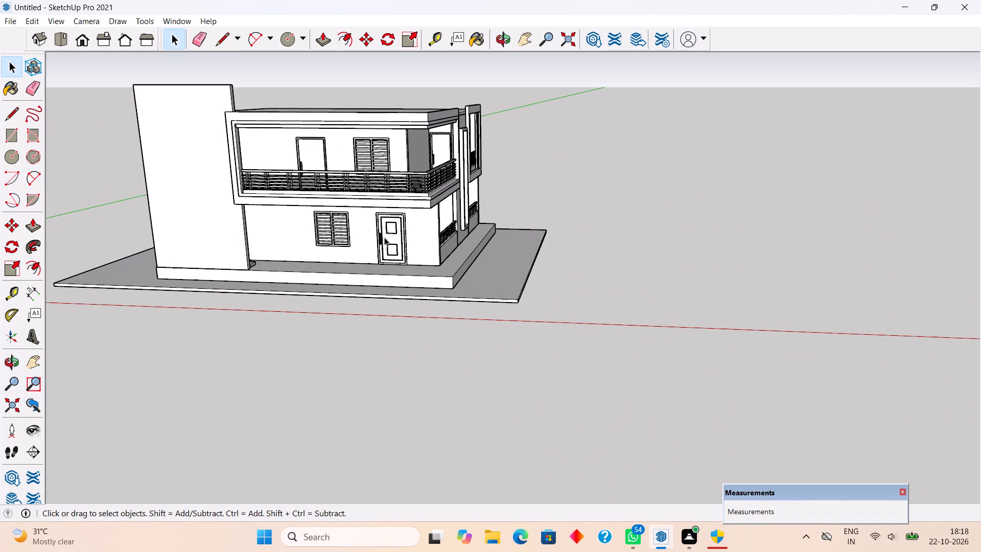
{"action": "scroll", "coordinate": [370, 239], "scroll_direction": "up", "scroll_amount": 3}
{"action": "middle_click_drag", "start_coordinate": [385, 245], "coordinate": [102, 317]}
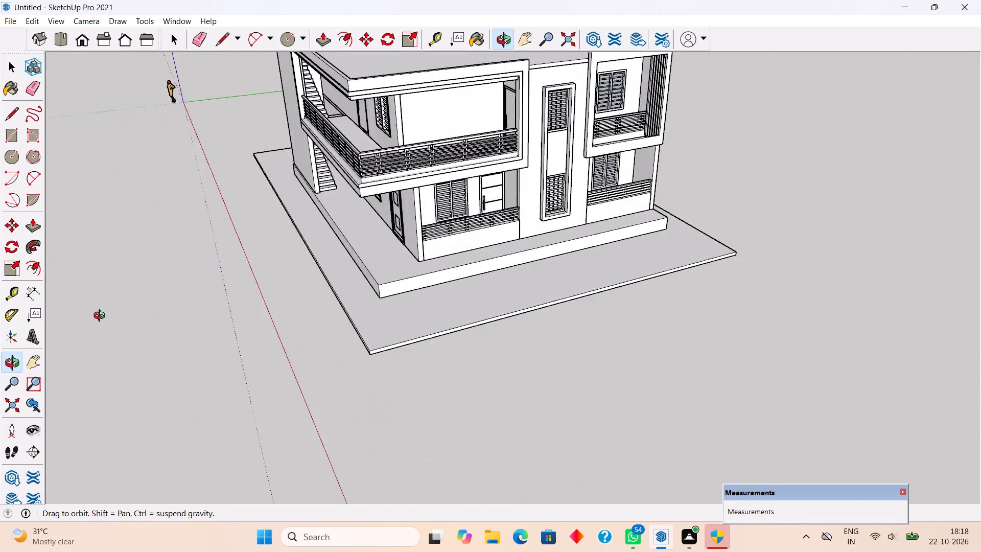
{"action": "middle_click_drag", "start_coordinate": [102, 317], "coordinate": [325, 313]}
Inside the plinth's group, push its front side face back 3' 9", flush with the house's front wall.
{"action": "scroll", "coordinate": [495, 307], "scroll_direction": "up", "scroll_amount": 5}
{"action": "scroll", "coordinate": [457, 279], "scroll_direction": "up", "scroll_amount": 5}
{"action": "triple_click", "coordinate": [483, 301]}
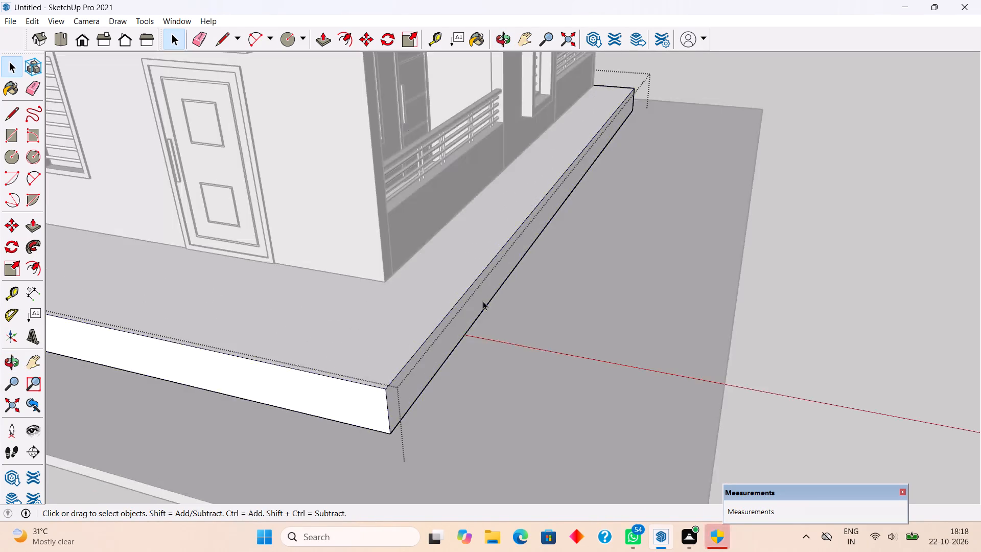
{"action": "key", "text": "p"}
{"action": "left_click", "coordinate": [463, 320]}
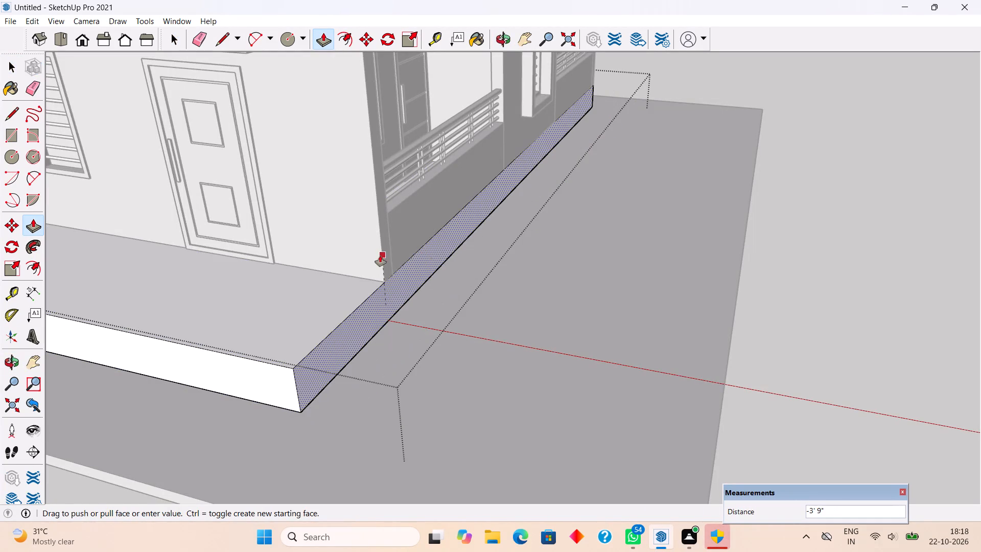
{"action": "left_click", "coordinate": [380, 256]}
{"action": "key", "text": "space"}
{"action": "left_click", "coordinate": [858, 280]}
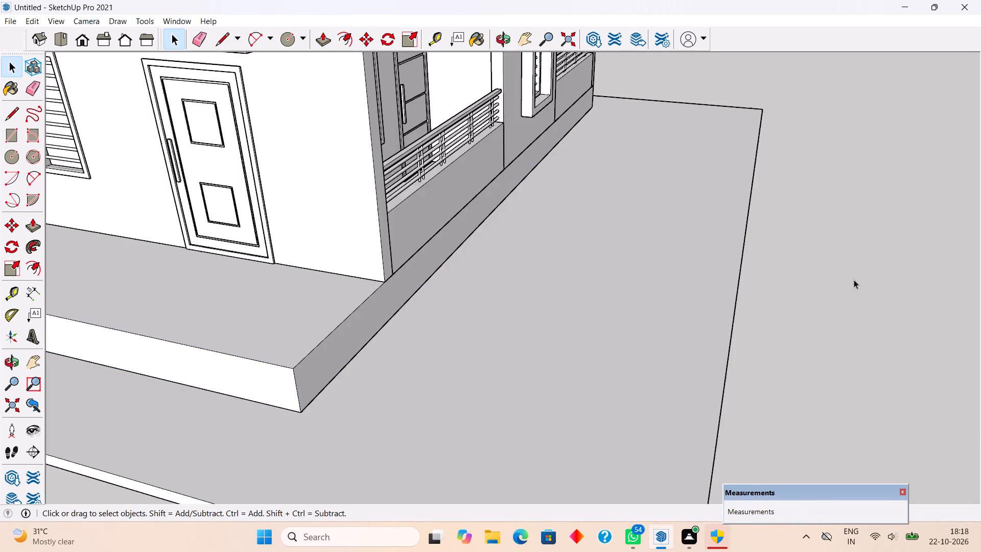
Inspect the shortened plinth and the balcony frames from the side and front of the house.
{"action": "scroll", "coordinate": [854, 280], "scroll_direction": "down", "scroll_amount": 10}
{"action": "middle_click_drag", "start_coordinate": [734, 315], "coordinate": [820, 205]}
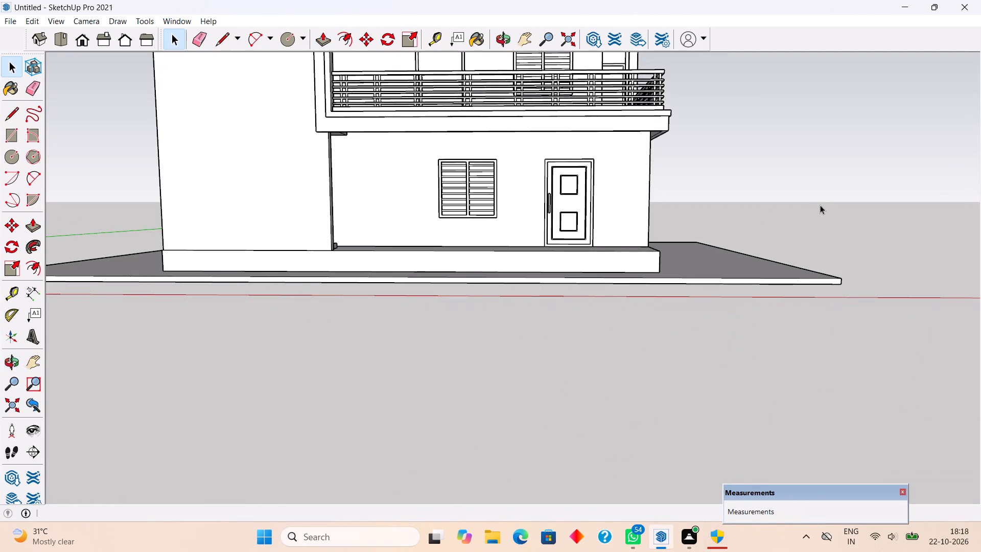
{"action": "scroll", "coordinate": [820, 205], "scroll_direction": "down", "scroll_amount": 4}
{"action": "middle_click_drag", "start_coordinate": [652, 275], "coordinate": [652, 295]}
{"action": "scroll", "coordinate": [652, 295], "scroll_direction": "down", "scroll_amount": 3}
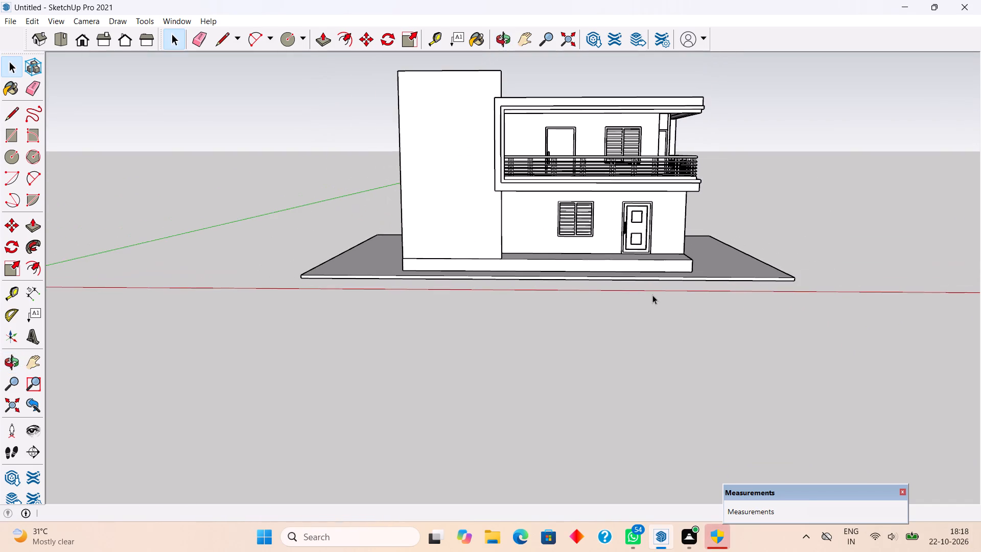
{"action": "middle_click_drag", "start_coordinate": [645, 293], "coordinate": [627, 238]}
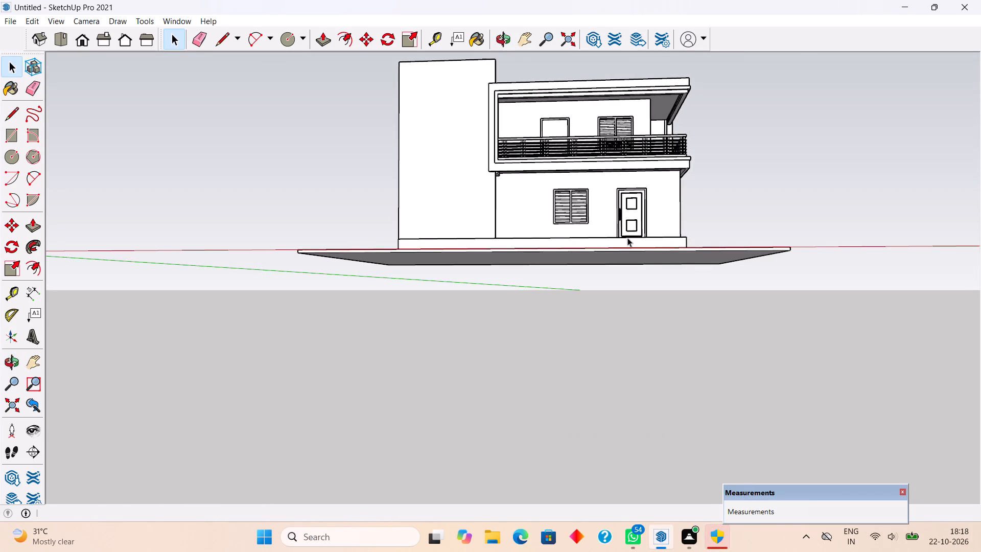
{"action": "middle_click_drag", "start_coordinate": [605, 227], "coordinate": [54, 273]}
{"action": "scroll", "coordinate": [291, 135], "scroll_direction": "up", "scroll_amount": 6}
{"action": "scroll", "coordinate": [645, 332], "scroll_direction": "down", "scroll_amount": 1}
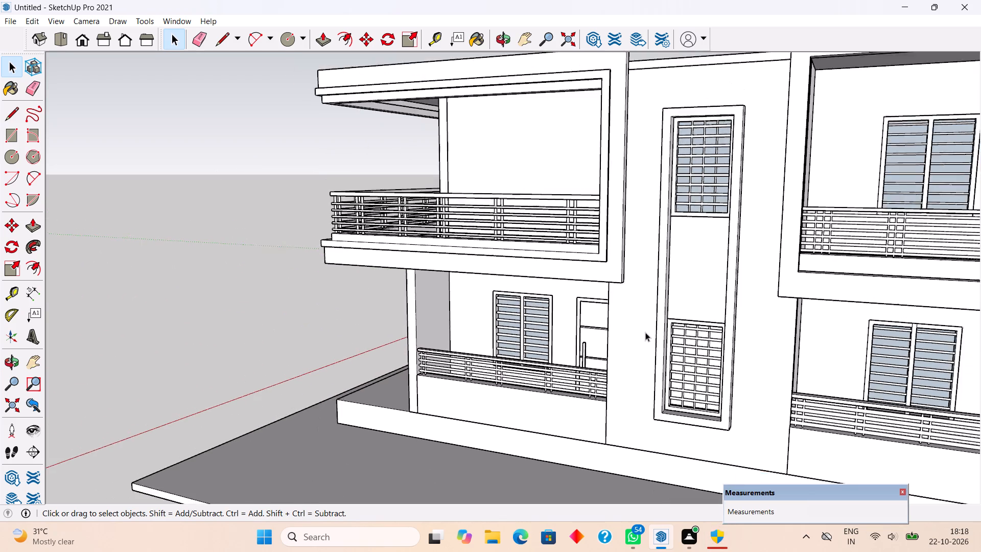
{"action": "scroll", "coordinate": [645, 332], "scroll_direction": "down", "scroll_amount": 1}
{"action": "middle_click_drag", "start_coordinate": [591, 308], "coordinate": [722, 295]}
Draw a vertical rectangle about 3' 3 3/8" wide and 11' high in the large first-floor balcony's front opening, at the end beside the tall window strip.
{"action": "scroll", "coordinate": [638, 61], "scroll_direction": "up", "scroll_amount": 6}
{"action": "middle_click_drag", "start_coordinate": [684, 251], "coordinate": [675, 219]}
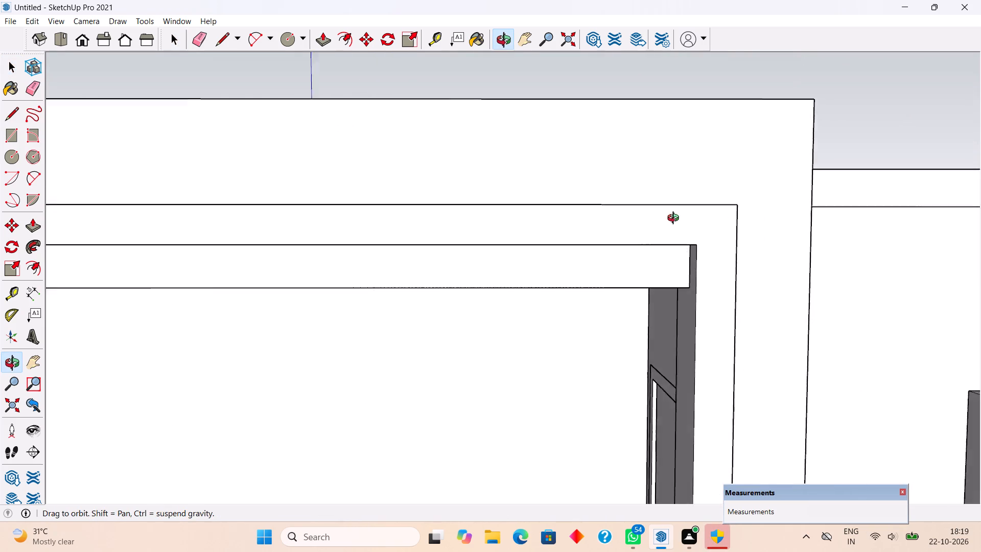
{"action": "middle_click_drag", "start_coordinate": [675, 219], "coordinate": [680, 125]}
{"action": "key", "text": "r"}
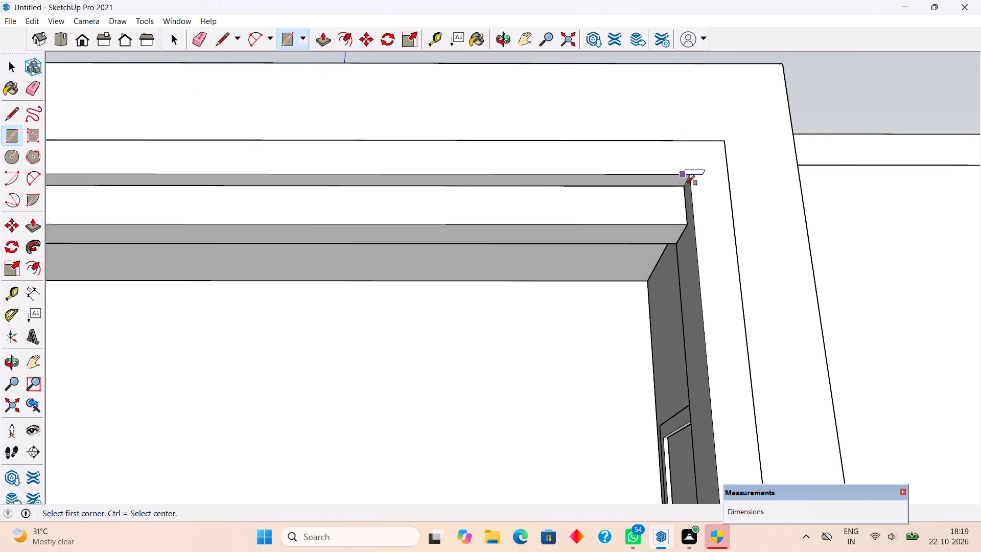
{"action": "left_click", "coordinate": [685, 186]}
{"action": "scroll", "coordinate": [605, 226], "scroll_direction": "down", "scroll_amount": 10}
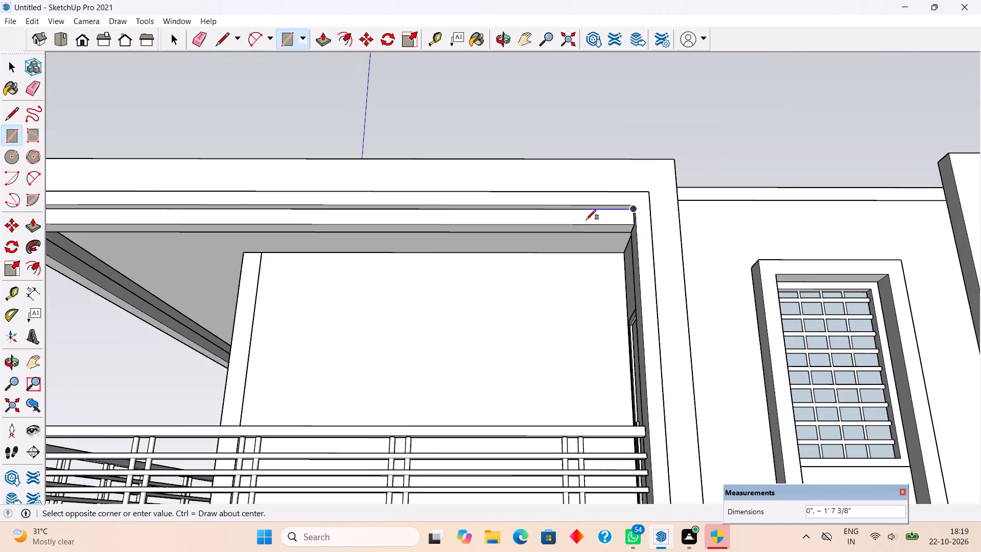
{"action": "scroll", "coordinate": [584, 220], "scroll_direction": "down", "scroll_amount": 3}
{"action": "scroll", "coordinate": [549, 437], "scroll_direction": "up", "scroll_amount": 4}
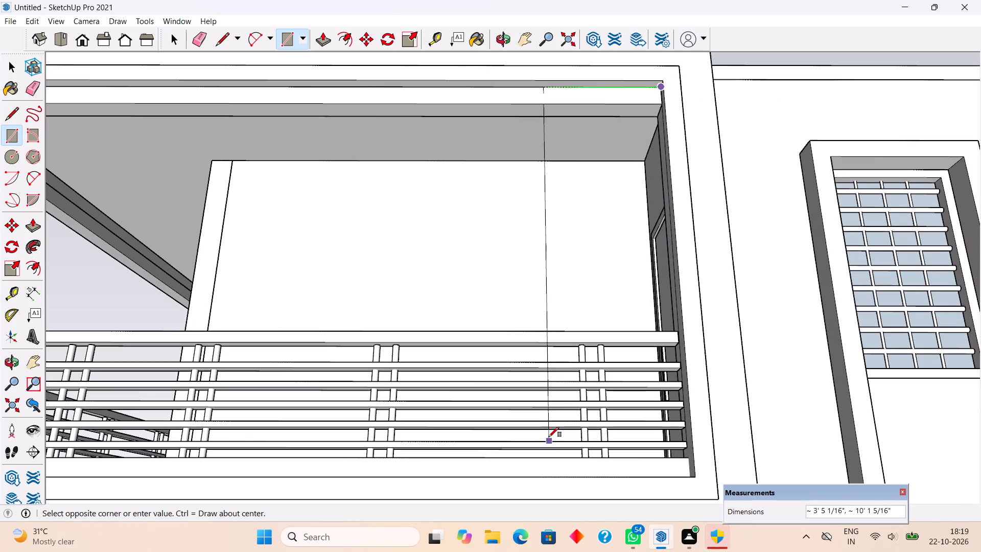
{"action": "scroll", "coordinate": [547, 451], "scroll_direction": "down", "scroll_amount": 1}
{"action": "middle_click_drag", "start_coordinate": [534, 485], "coordinate": [540, 497]}
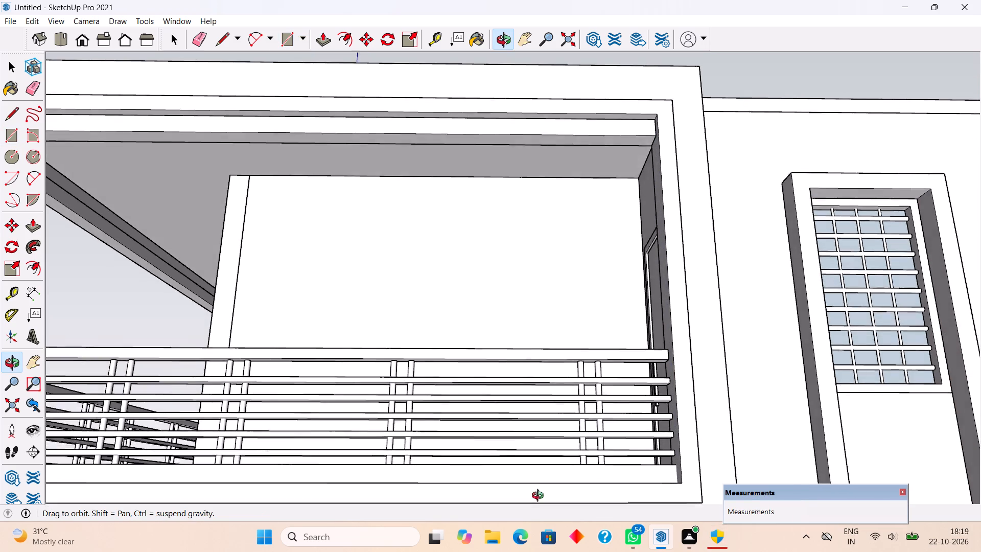
{"action": "middle_click_drag", "start_coordinate": [540, 497], "coordinate": [610, 496]}
{"action": "scroll", "coordinate": [610, 478], "scroll_direction": "down", "scroll_amount": 4}
{"action": "scroll", "coordinate": [579, 407], "scroll_direction": "down", "scroll_amount": 4}
{"action": "middle_click_drag", "start_coordinate": [578, 417], "coordinate": [576, 476]}
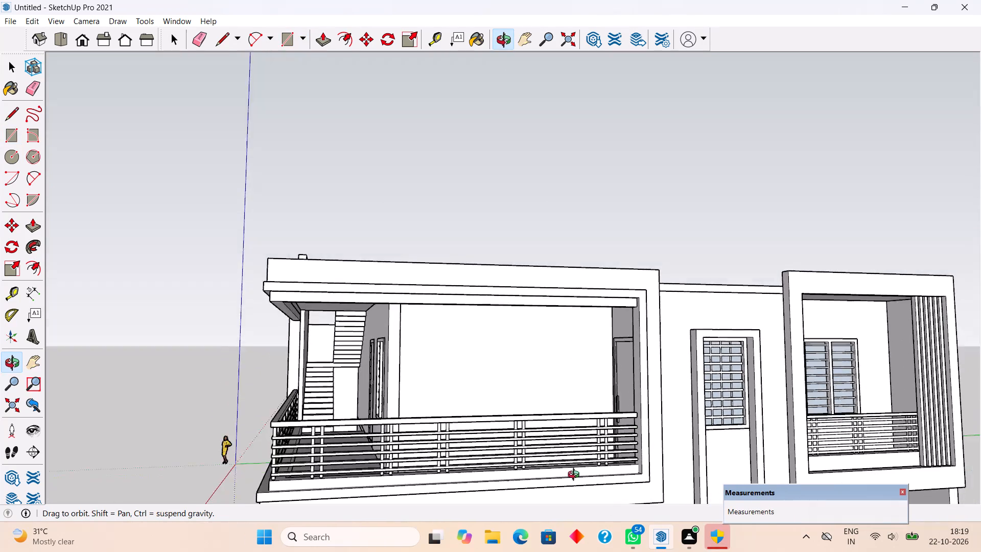
{"action": "middle_click_drag", "start_coordinate": [576, 476], "coordinate": [576, 491]}
{"action": "scroll", "coordinate": [576, 490], "scroll_direction": "up", "scroll_amount": 12}
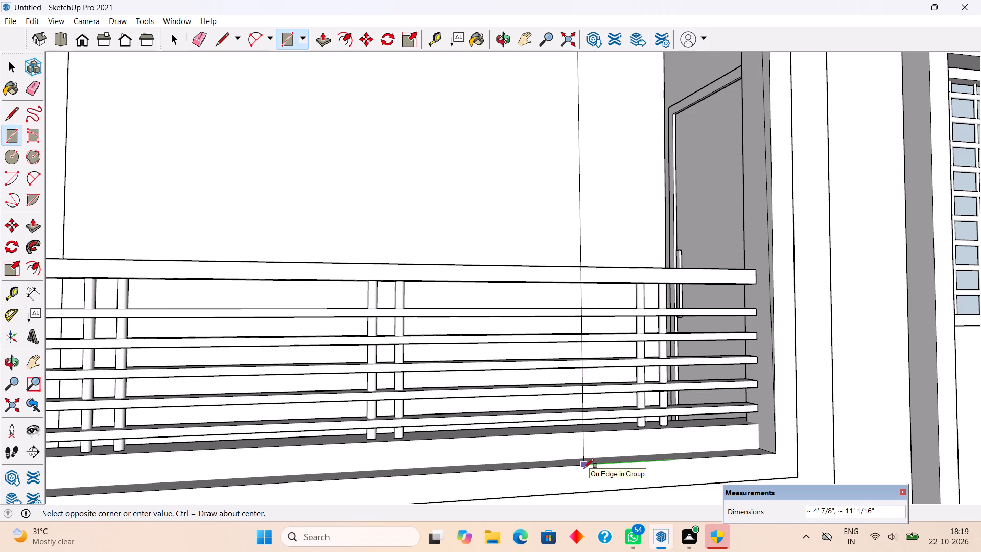
{"action": "middle_click_drag", "start_coordinate": [586, 470], "coordinate": [670, 496]}
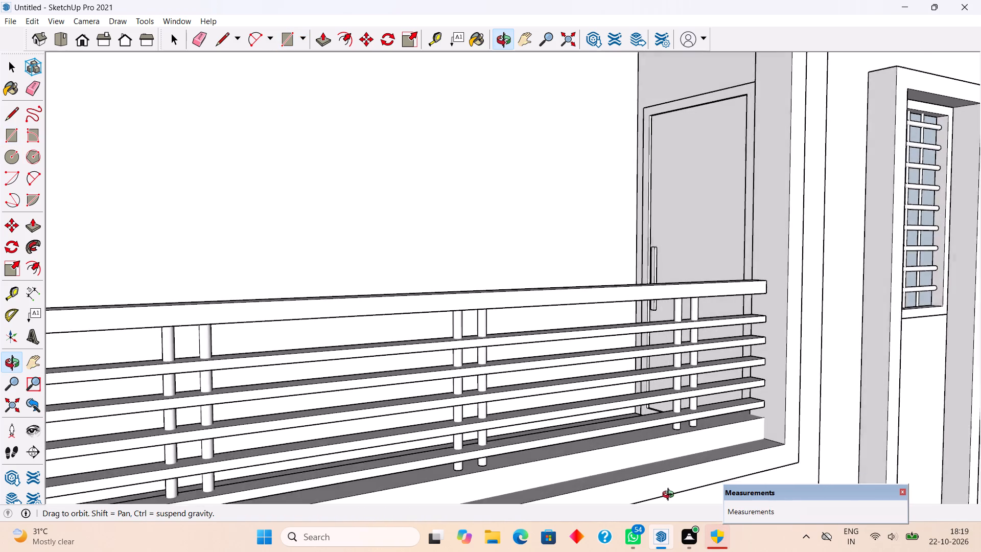
{"action": "middle_click_drag", "start_coordinate": [670, 496], "coordinate": [699, 496]}
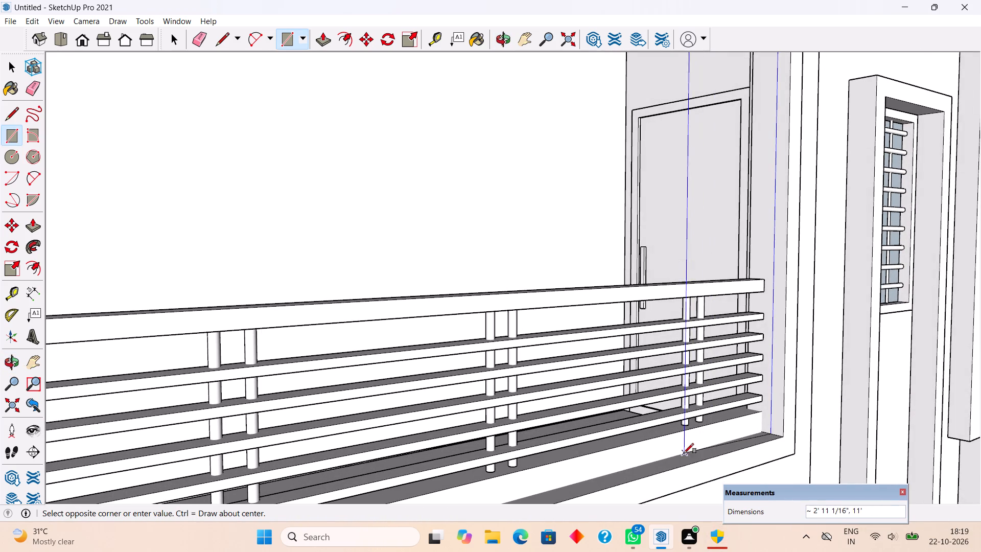
{"action": "left_click", "coordinate": [682, 459]}
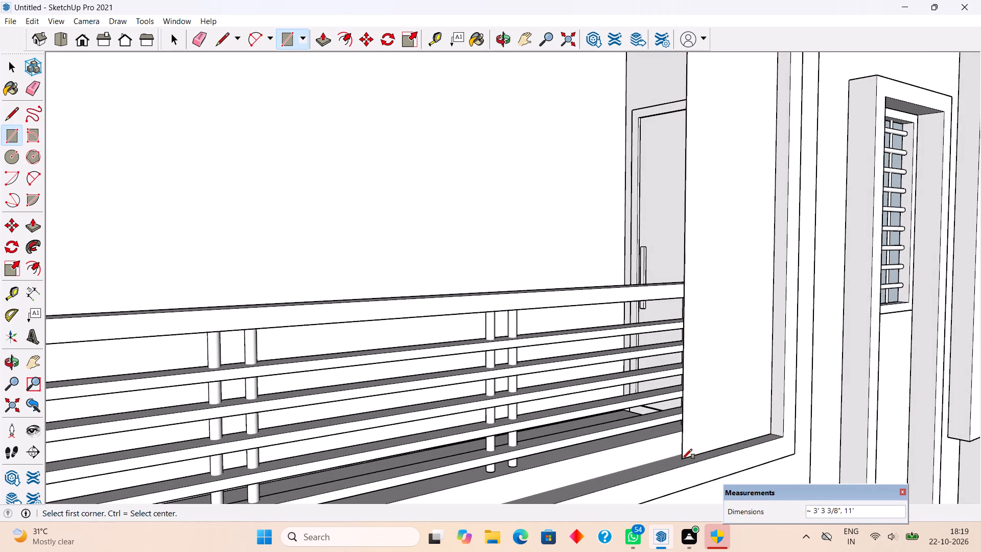
Pull the tall rectangle at the end of the balcony opening out 3" to form a panel.
{"action": "middle_click_drag", "start_coordinate": [689, 464], "coordinate": [980, 476]}
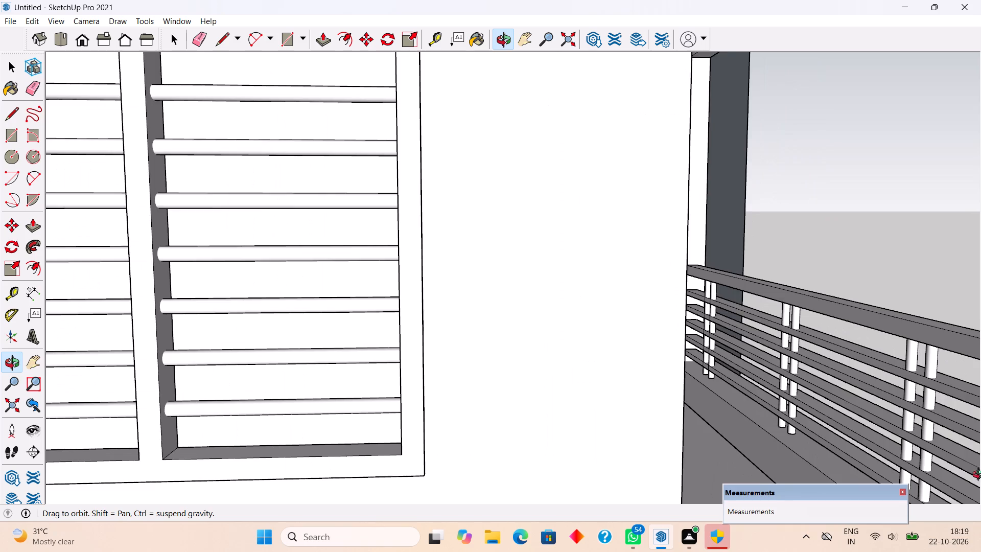
{"action": "middle_click_drag", "start_coordinate": [980, 476], "coordinate": [601, 485]}
{"action": "key", "text": "space"}
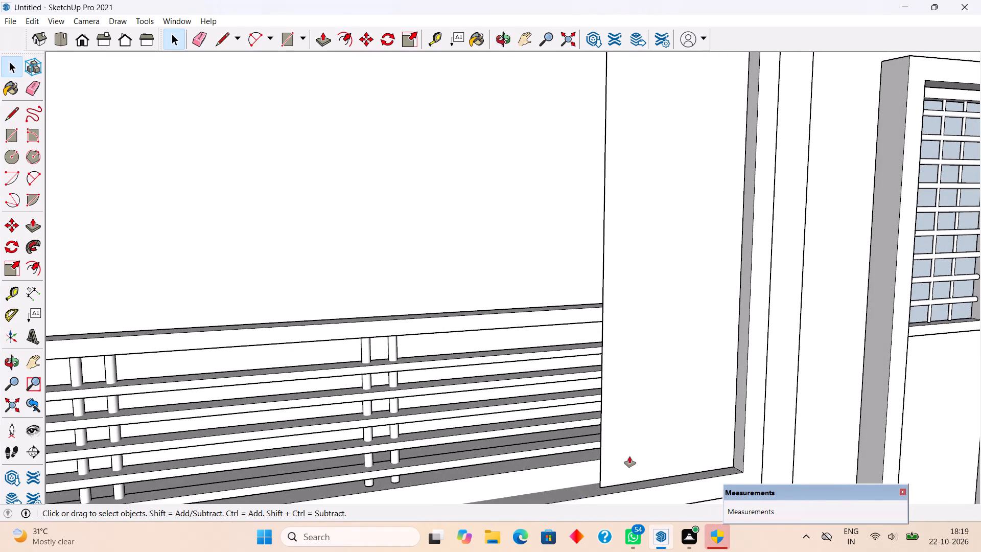
{"action": "key", "text": "p"}
{"action": "left_click", "coordinate": [634, 451]}
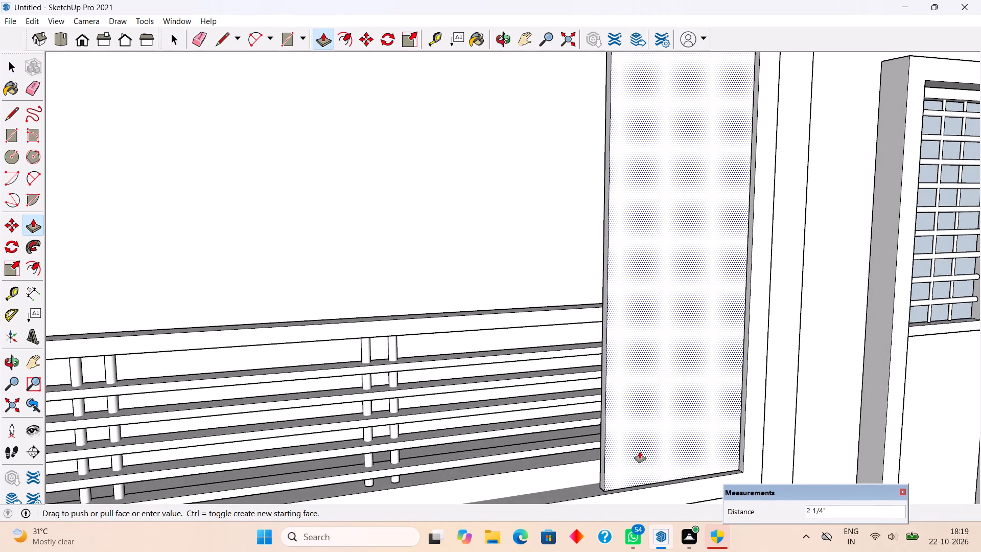
{"action": "type", "text": "3\""}
{"action": "key", "text": "Return"}
{"action": "key", "text": "space"}
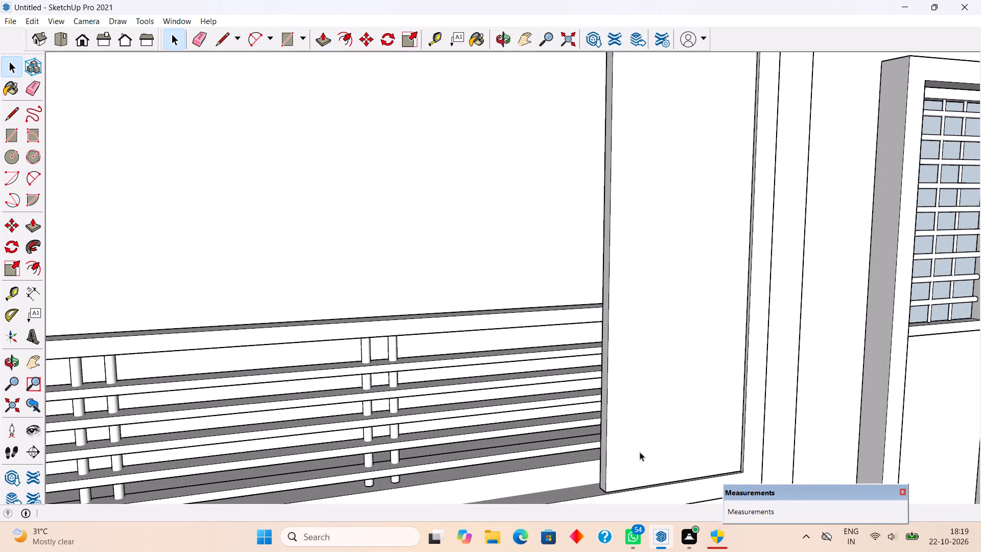
Make the whole 3" thick balcony panel a group.
{"action": "triple_click", "coordinate": [640, 452]}
{"action": "right_click", "coordinate": [640, 452]}
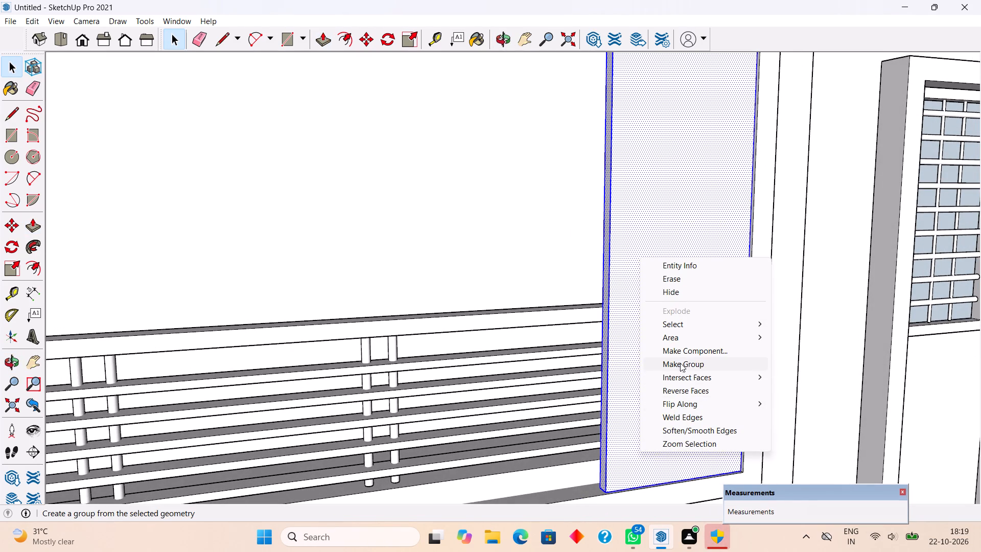
{"action": "left_click", "coordinate": [680, 357]}
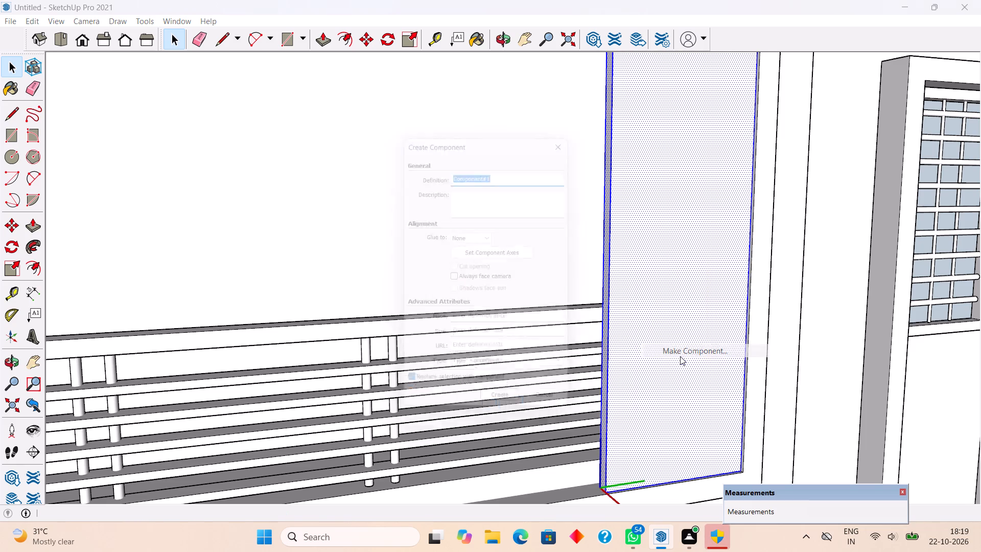
{"action": "left_click", "coordinate": [679, 359]}
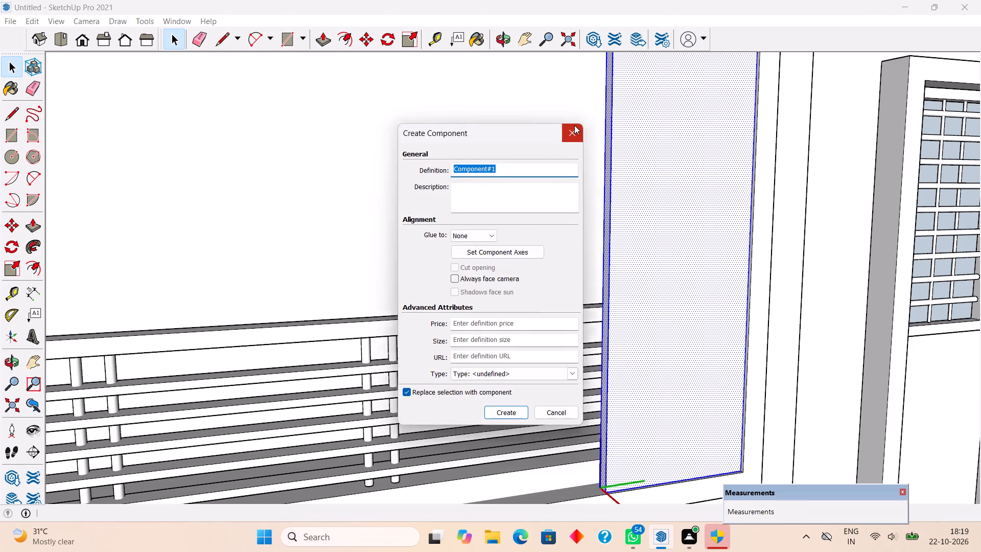
{"action": "left_click", "coordinate": [574, 125]}
{"action": "right_click", "coordinate": [621, 185]}
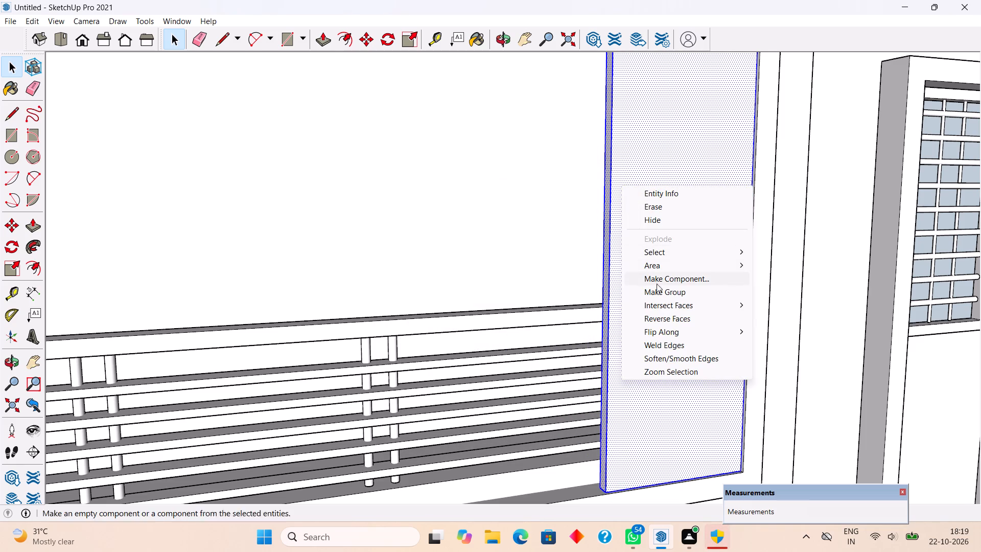
{"action": "left_click", "coordinate": [659, 290]}
{"action": "scroll", "coordinate": [659, 290], "scroll_direction": "down", "scroll_amount": 11}
{"action": "left_click", "coordinate": [712, 102]}
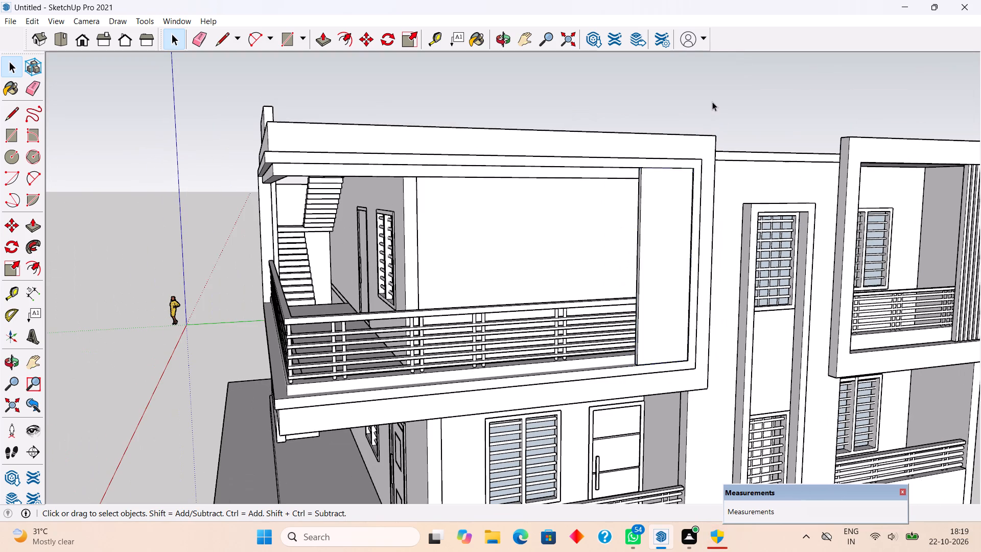
Inside the panel's group, pull its railing-side edge face out 1' to widen the panel.
{"action": "middle_click_drag", "start_coordinate": [569, 351], "coordinate": [735, 375]}
{"action": "scroll", "coordinate": [742, 342], "scroll_direction": "up", "scroll_amount": 3}
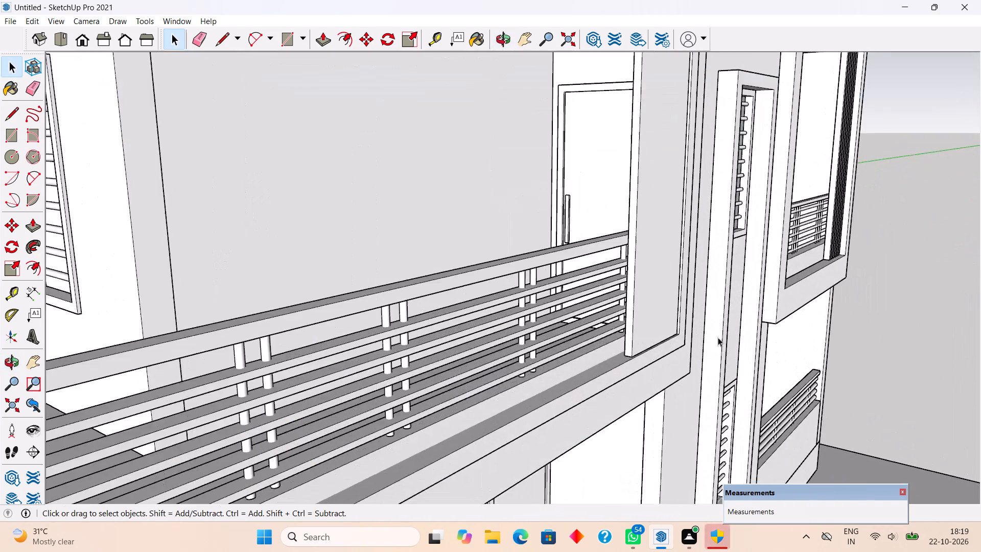
{"action": "scroll", "coordinate": [718, 337], "scroll_direction": "up", "scroll_amount": 7}
{"action": "triple_click", "coordinate": [608, 316]}
{"action": "key", "text": "p"}
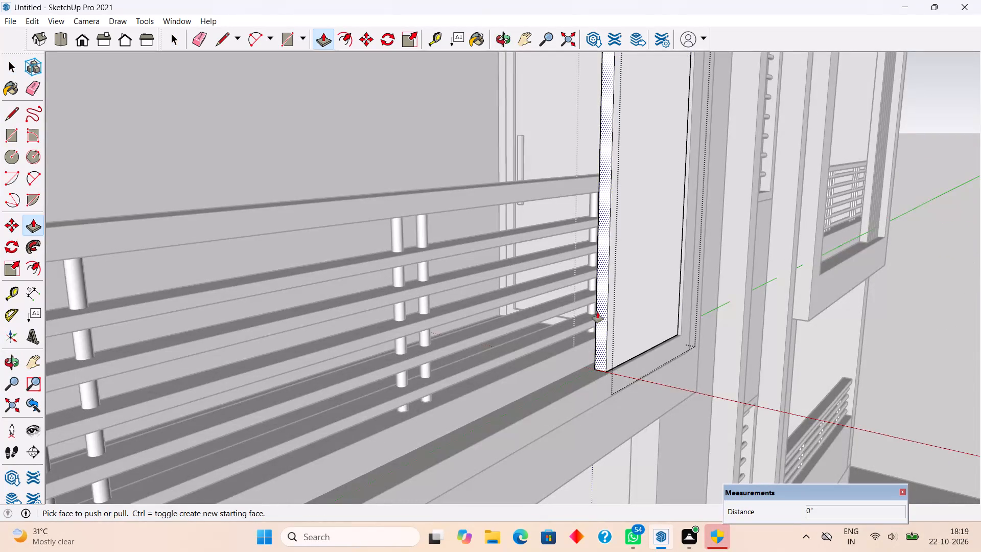
{"action": "left_click", "coordinate": [597, 312]}
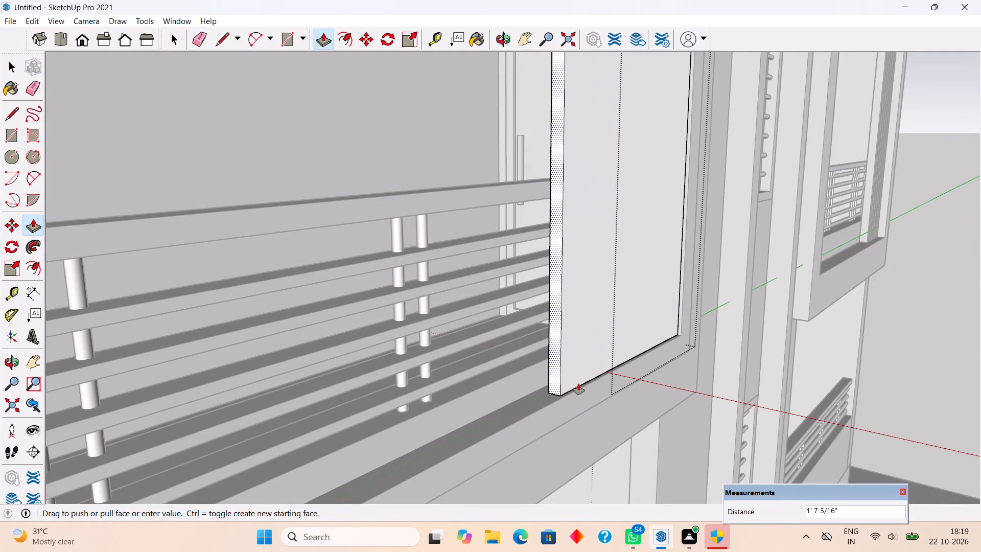
{"action": "type", "text": "1'"}
{"action": "key", "text": "Return"}
{"action": "key", "text": "space"}
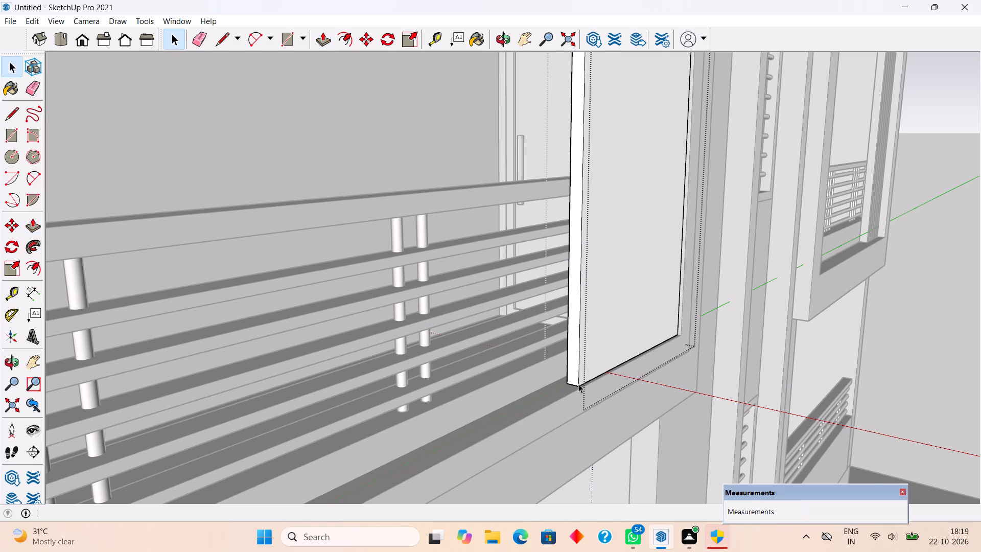
{"action": "scroll", "coordinate": [578, 384], "scroll_direction": "down", "scroll_amount": 11}
{"action": "scroll", "coordinate": [576, 386], "scroll_direction": "up", "scroll_amount": 1}
{"action": "scroll", "coordinate": [576, 385], "scroll_direction": "down", "scroll_amount": 5}
{"action": "left_click", "coordinate": [893, 369]}
Inside the panel's group, offset the front face's outline inward to form an even border.
{"action": "middle_click_drag", "start_coordinate": [720, 367], "coordinate": [498, 361]}
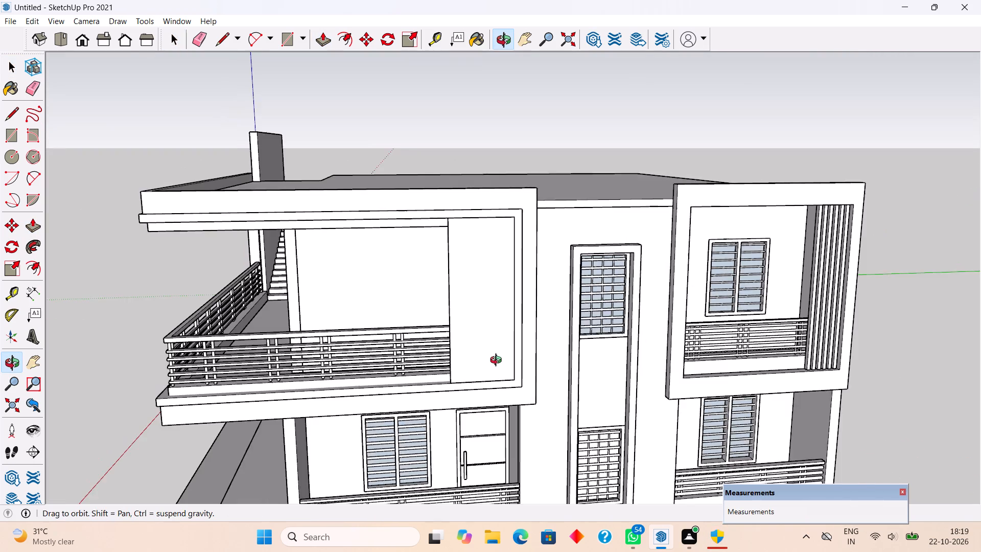
{"action": "middle_click_drag", "start_coordinate": [498, 361], "coordinate": [497, 360]}
{"action": "scroll", "coordinate": [455, 251], "scroll_direction": "up", "scroll_amount": 5}
{"action": "triple_click", "coordinate": [492, 275]}
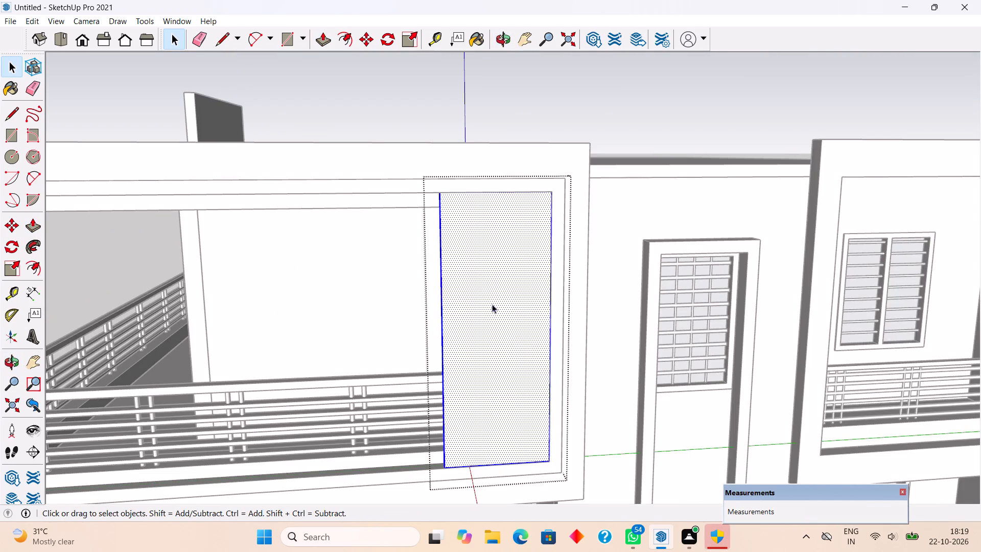
{"action": "key", "text": "f"}
{"action": "left_click", "coordinate": [499, 455]}
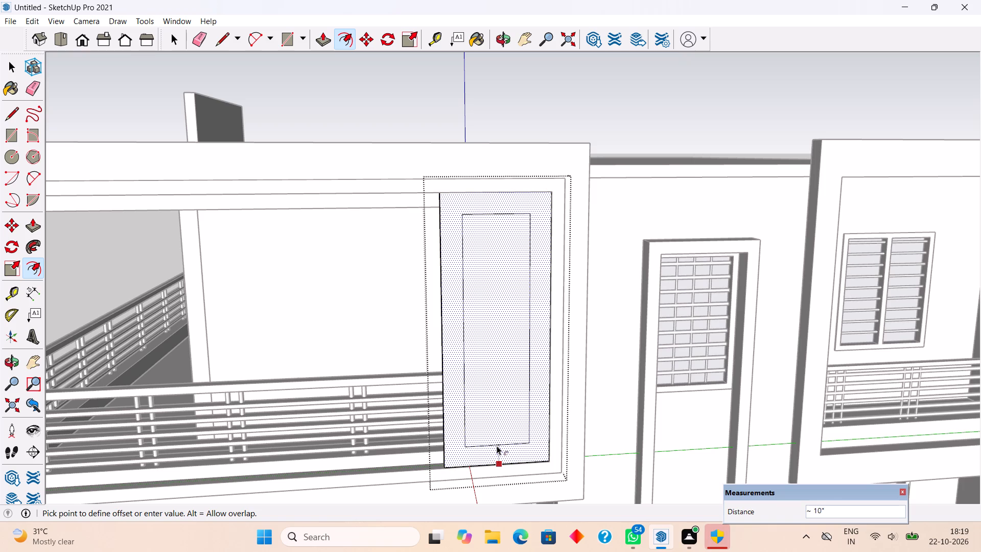
{"action": "left_click", "coordinate": [498, 448]}
{"action": "key", "text": "space"}
Push the panel's inner face back 3" to cut a tall opening through it, leaving a frame.
{"action": "left_click", "coordinate": [492, 402]}
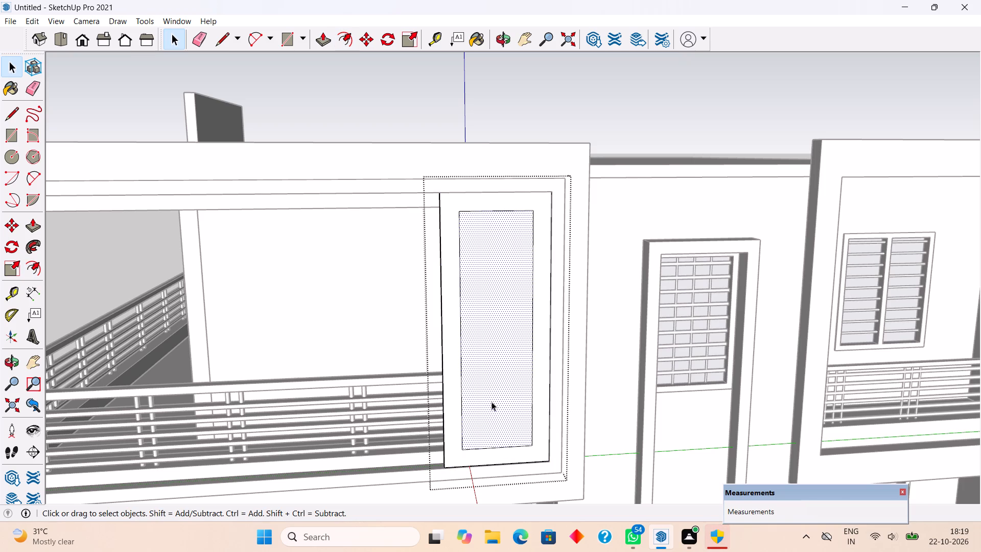
{"action": "key", "text": "p"}
{"action": "left_click_drag", "start_coordinate": [492, 402], "coordinate": [492, 316]}
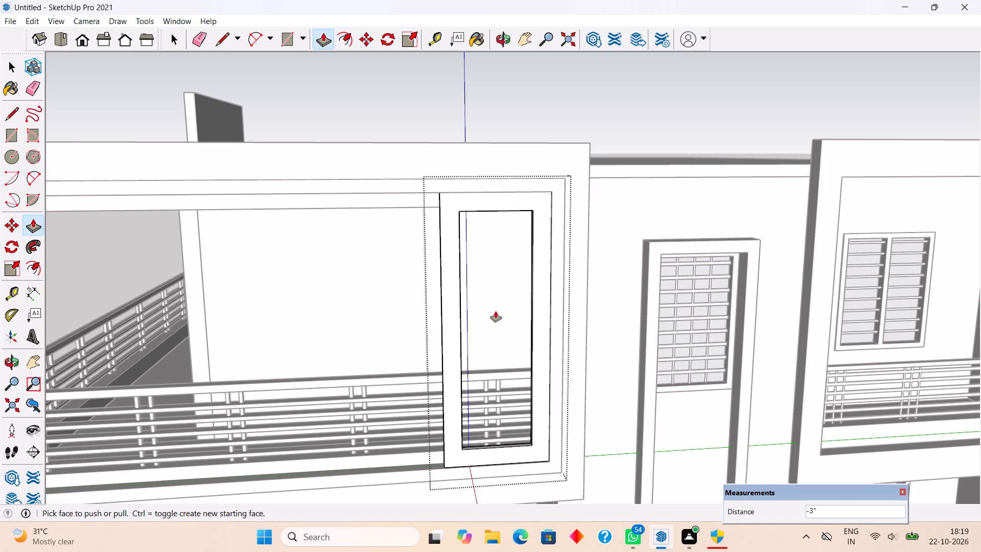
{"action": "key", "text": "space"}
{"action": "left_click", "coordinate": [402, 126]}
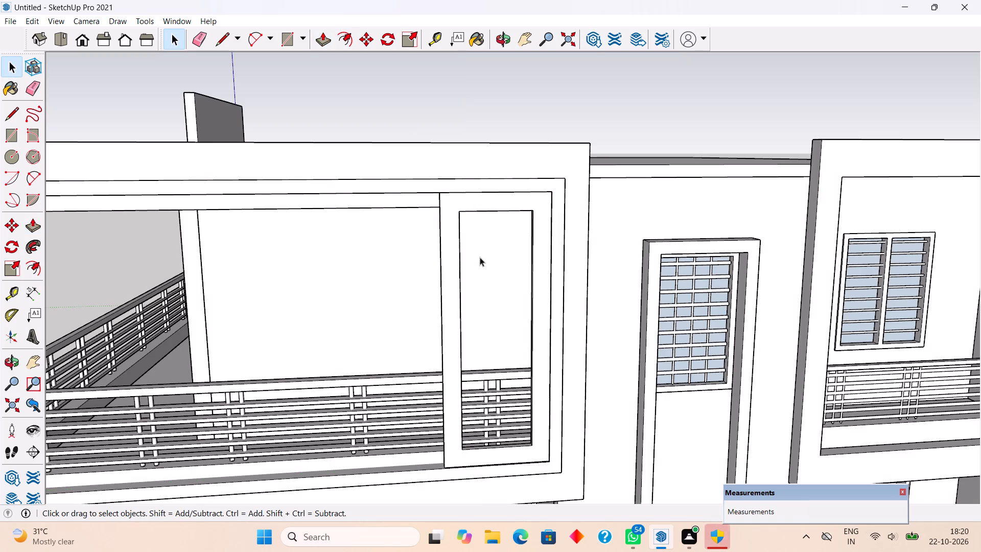
Draw a rectangle filling the frame's opening corner to corner and make it a separate group as the pane.
{"action": "key", "text": "r"}
{"action": "left_click", "coordinate": [460, 214]}
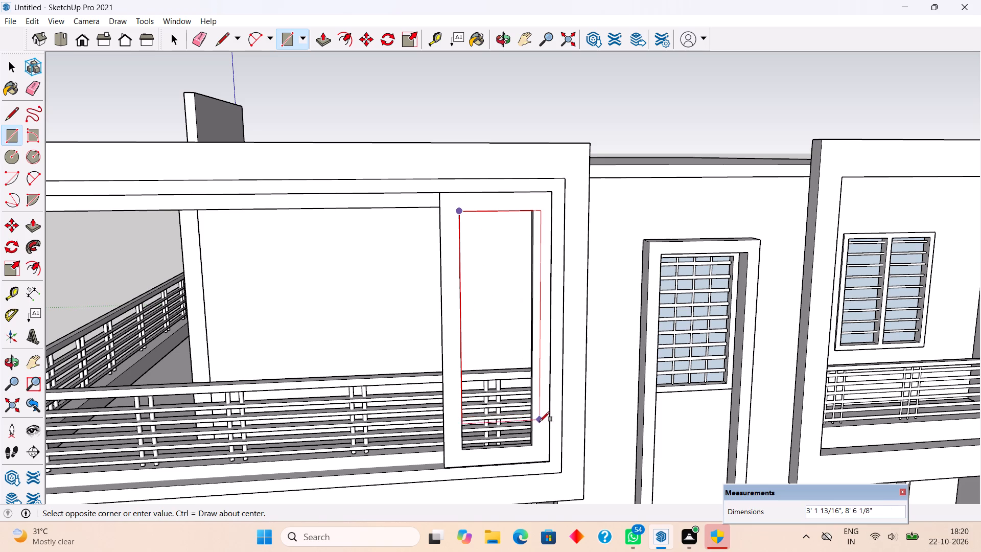
{"action": "left_click", "coordinate": [534, 443]}
{"action": "key", "text": "space"}
{"action": "triple_click", "coordinate": [512, 420]}
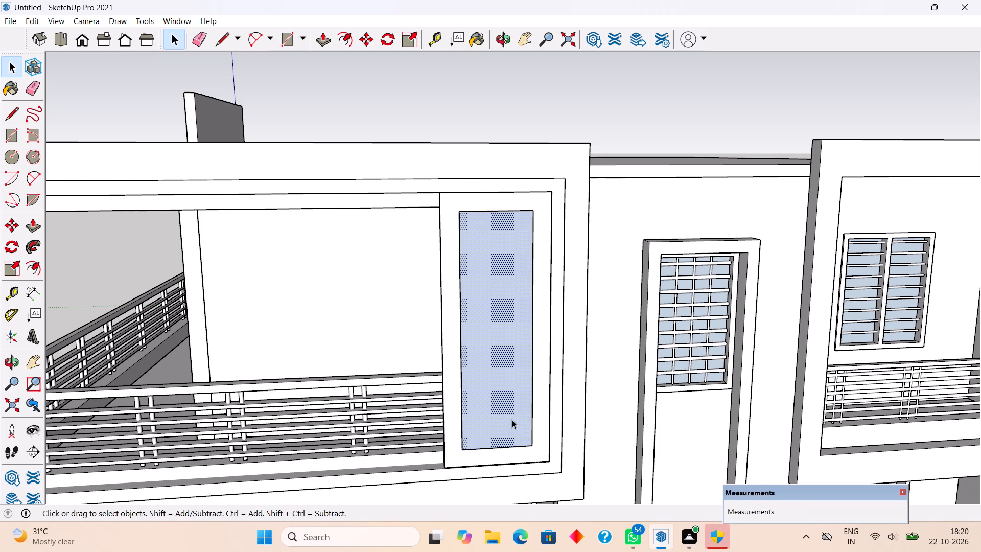
{"action": "right_click", "coordinate": [512, 420]}
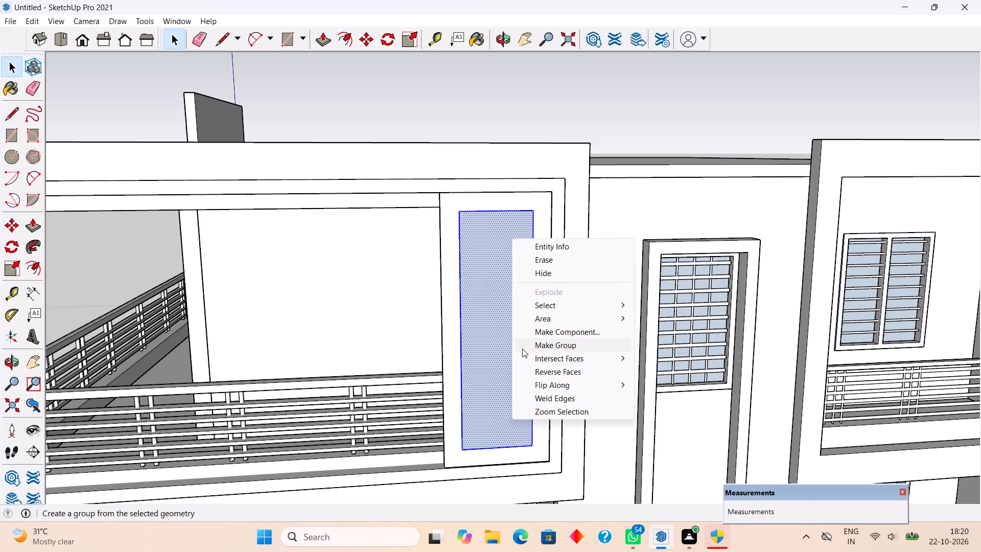
{"action": "left_click", "coordinate": [522, 349]}
{"action": "scroll", "coordinate": [522, 349], "scroll_direction": "down", "scroll_amount": 11}
{"action": "left_click", "coordinate": [482, 201]}
Inspect the framed pane, balcony railings and whole house from the front, corner and staircase side.
{"action": "middle_click_drag", "start_coordinate": [441, 397], "coordinate": [592, 305]}
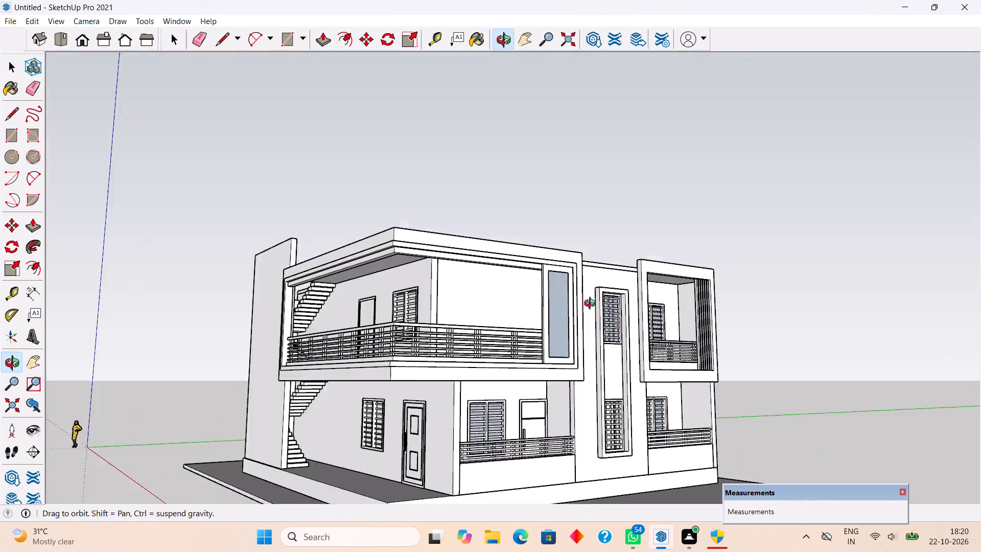
{"action": "middle_click_drag", "start_coordinate": [592, 305], "coordinate": [798, 353]}
{"action": "middle_click_drag", "start_coordinate": [605, 343], "coordinate": [713, 321]}
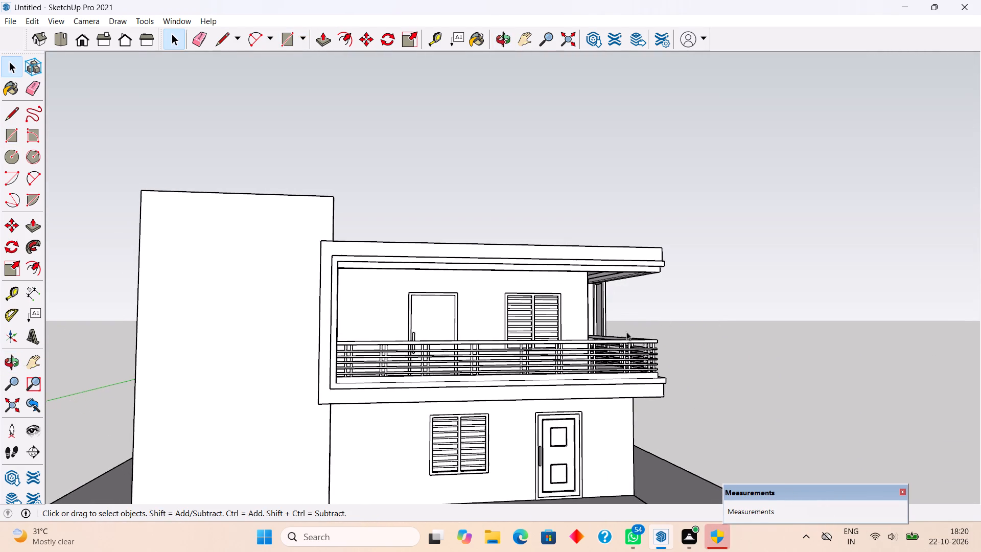
{"action": "scroll", "coordinate": [615, 386], "scroll_direction": "up", "scroll_amount": 9}
{"action": "middle_click_drag", "start_coordinate": [626, 349], "coordinate": [530, 431]}
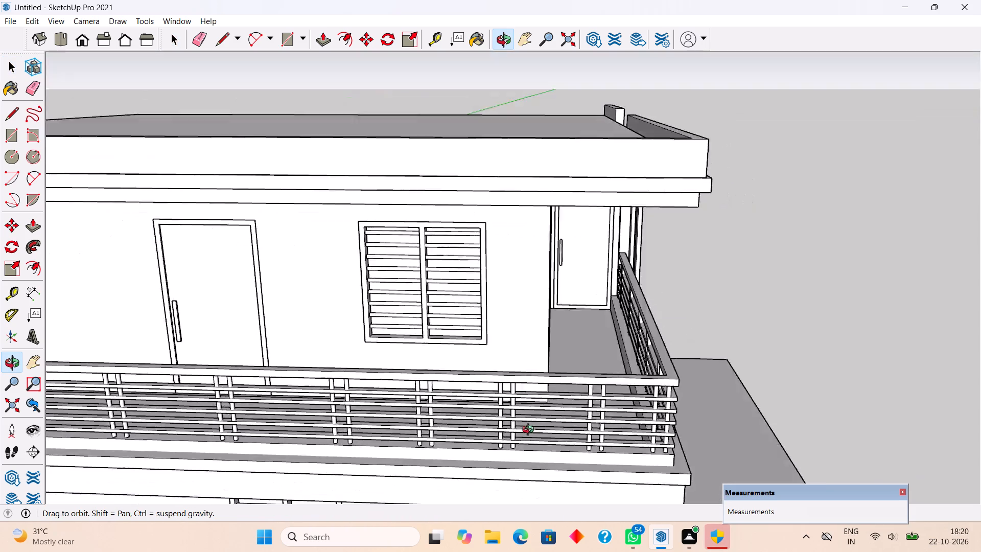
{"action": "middle_click_drag", "start_coordinate": [530, 431], "coordinate": [522, 455]}
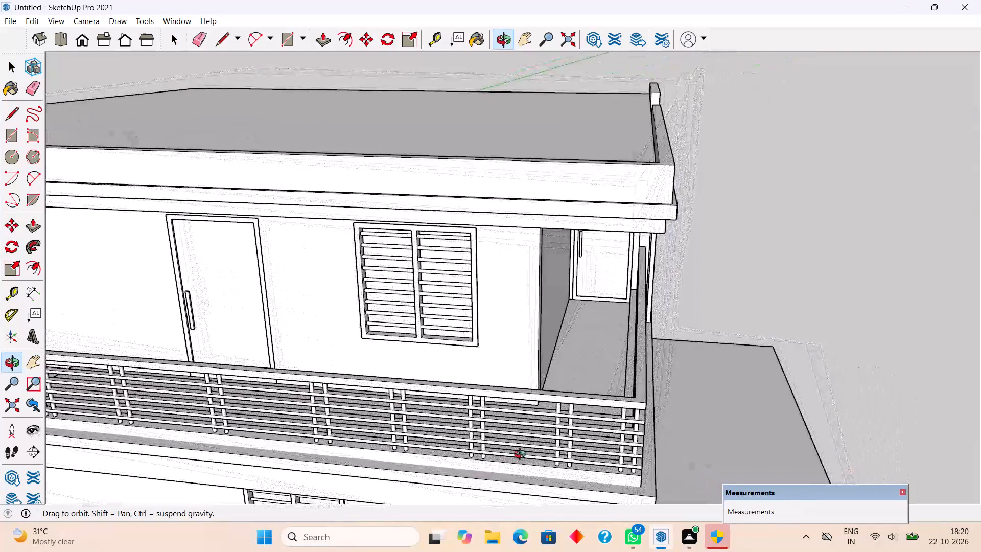
{"action": "middle_click_drag", "start_coordinate": [522, 455], "coordinate": [85, 264]}
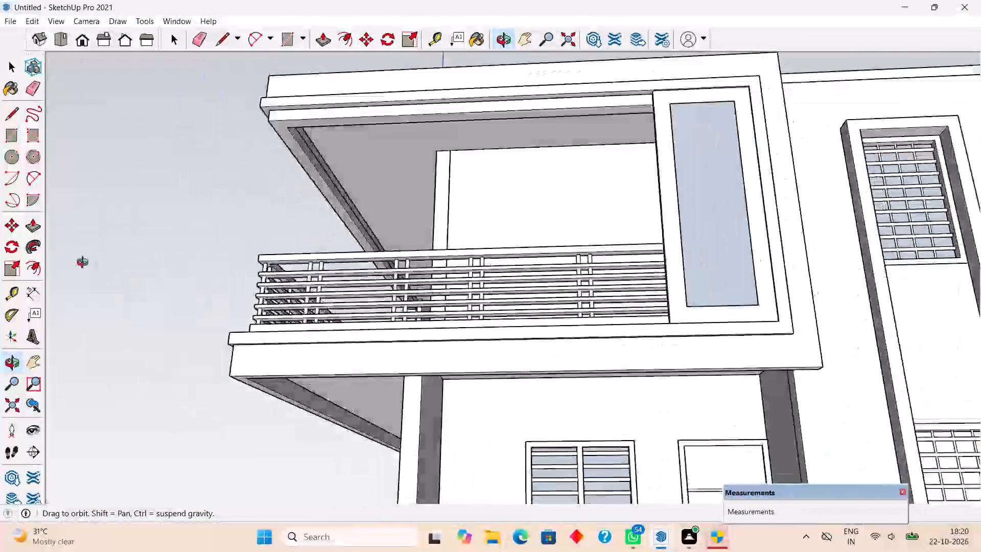
{"action": "middle_click_drag", "start_coordinate": [85, 264], "coordinate": [628, 330]}
{"action": "scroll", "coordinate": [626, 331], "scroll_direction": "down", "scroll_amount": 4}
{"action": "scroll", "coordinate": [552, 308], "scroll_direction": "down", "scroll_amount": 5}
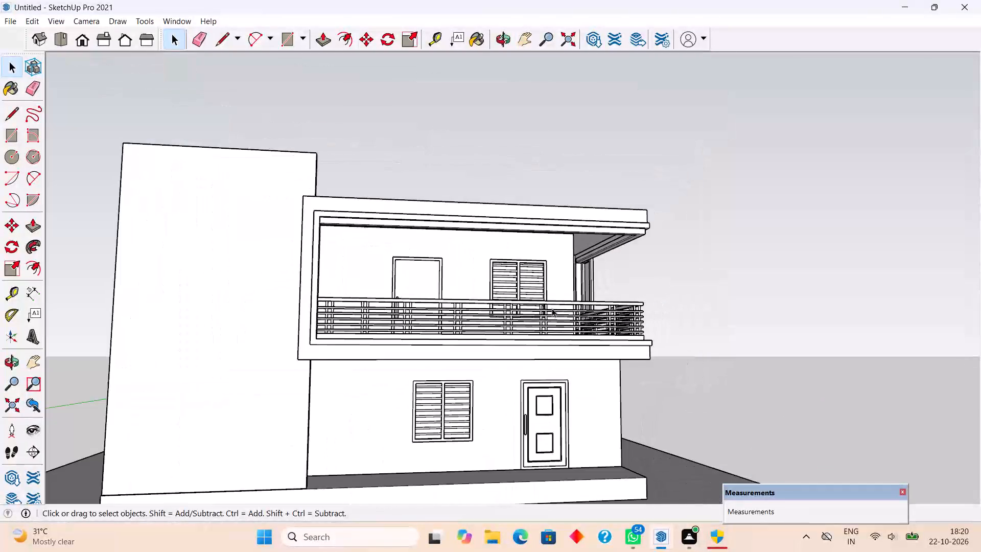
{"action": "middle_click_drag", "start_coordinate": [547, 333], "coordinate": [449, 376]}
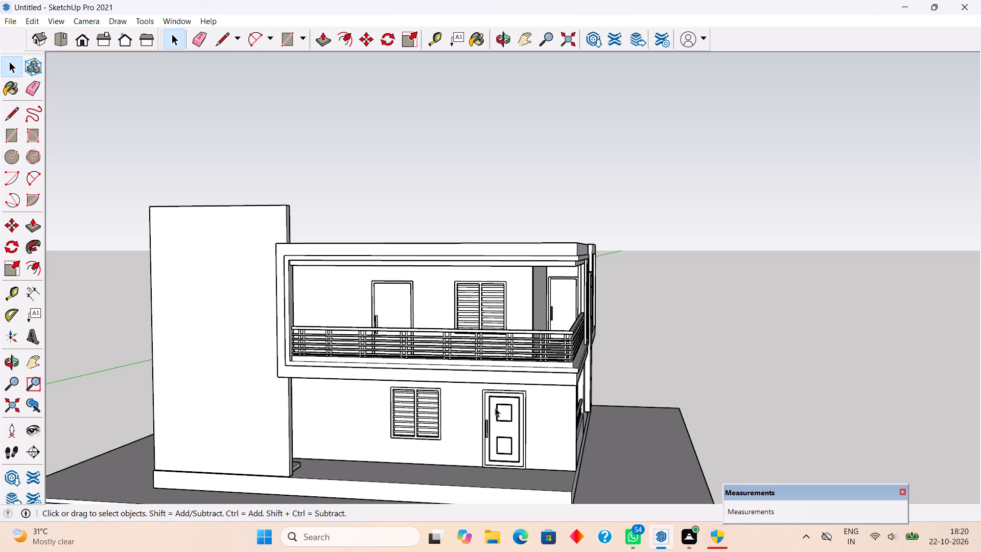
{"action": "scroll", "coordinate": [495, 408], "scroll_direction": "down", "scroll_amount": 1}
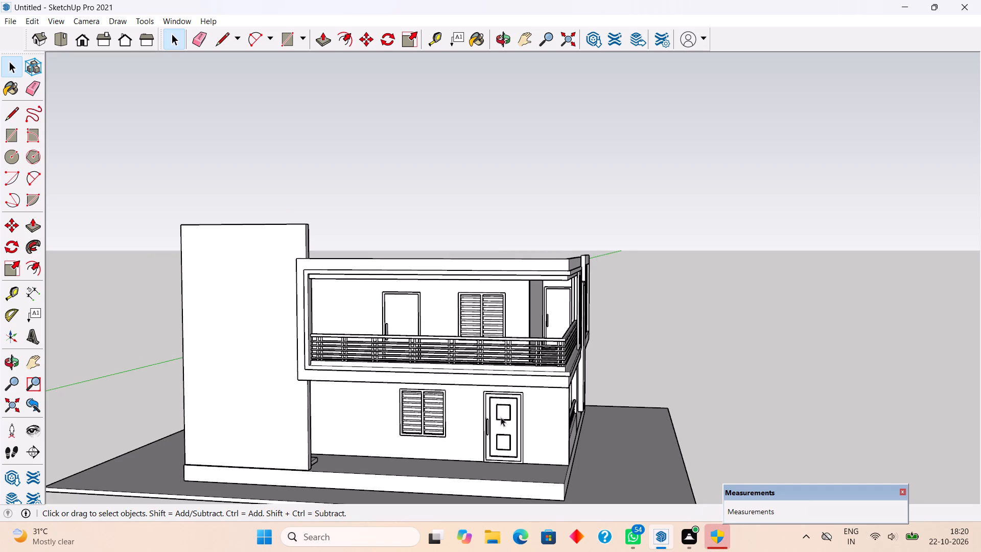
{"action": "middle_click_drag", "start_coordinate": [549, 426], "coordinate": [587, 413]}
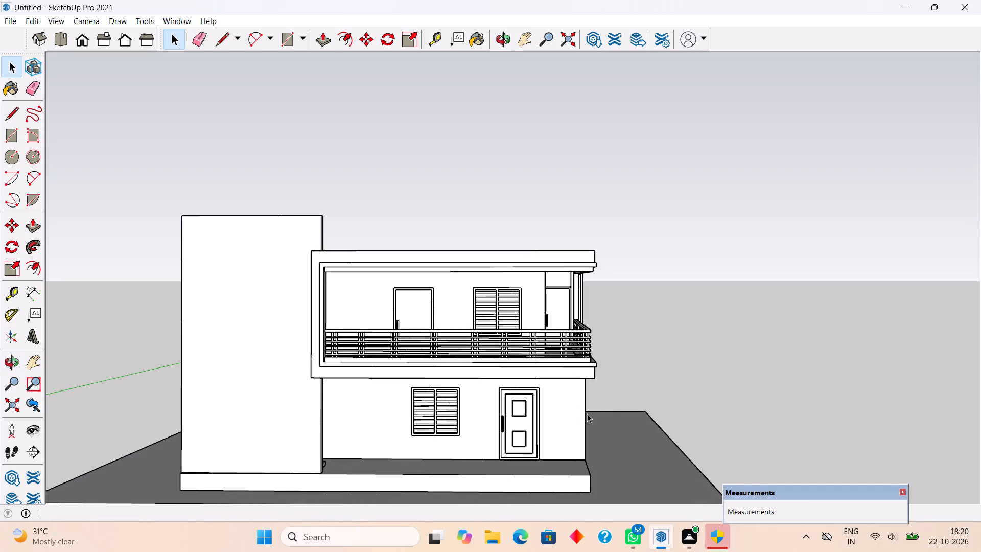
{"action": "scroll", "coordinate": [587, 413], "scroll_direction": "up", "scroll_amount": 6}
{"action": "scroll", "coordinate": [586, 413], "scroll_direction": "down", "scroll_amount": 3}
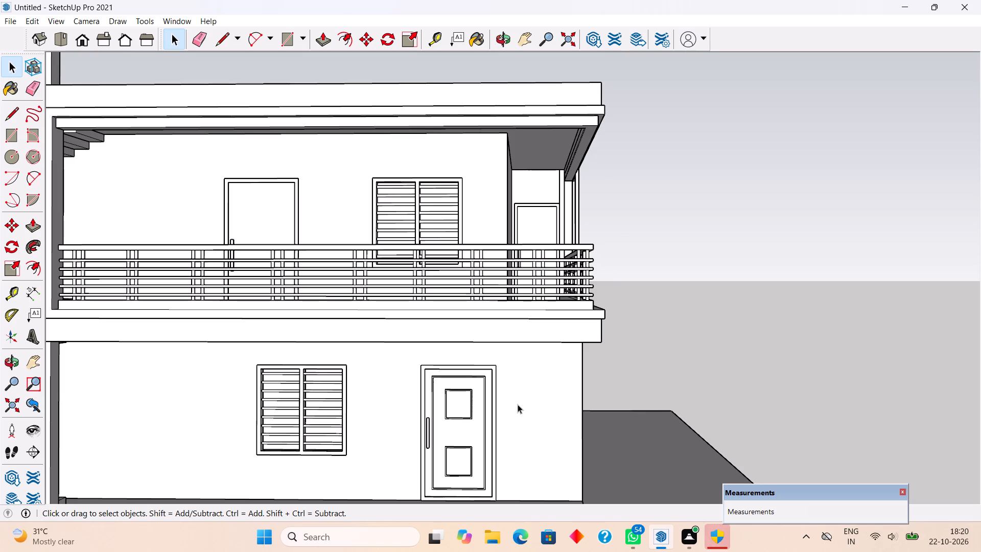
{"action": "middle_click_drag", "start_coordinate": [518, 381], "coordinate": [521, 425]}
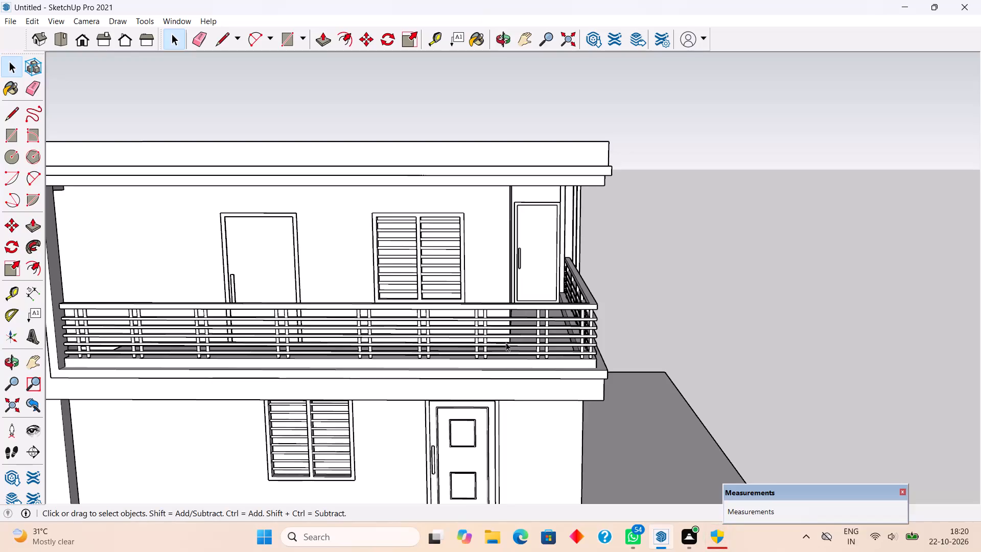
{"action": "middle_click_drag", "start_coordinate": [511, 324], "coordinate": [119, 282]}
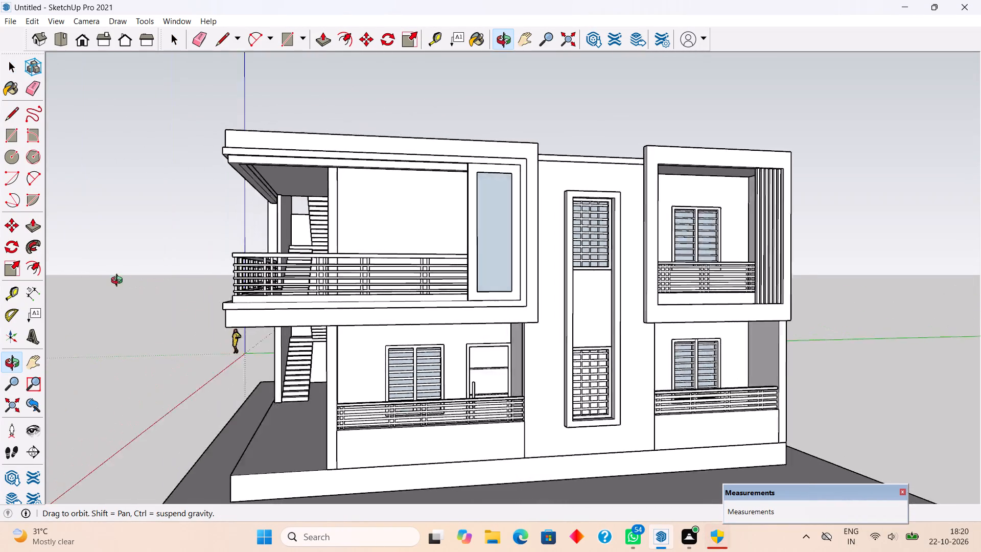
{"action": "middle_click_drag", "start_coordinate": [119, 282], "coordinate": [43, 282]}
{"action": "middle_click_drag", "start_coordinate": [382, 370], "coordinate": [649, 357]}
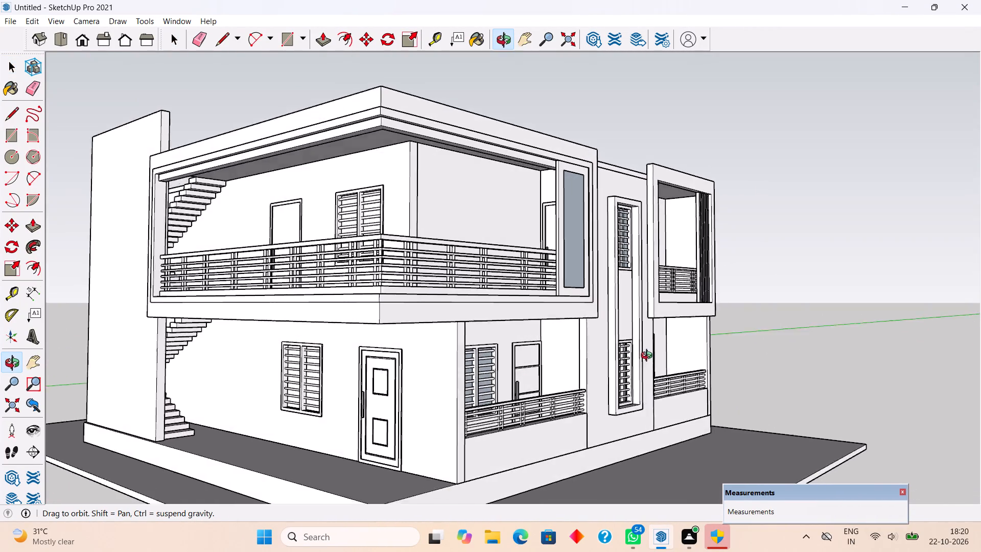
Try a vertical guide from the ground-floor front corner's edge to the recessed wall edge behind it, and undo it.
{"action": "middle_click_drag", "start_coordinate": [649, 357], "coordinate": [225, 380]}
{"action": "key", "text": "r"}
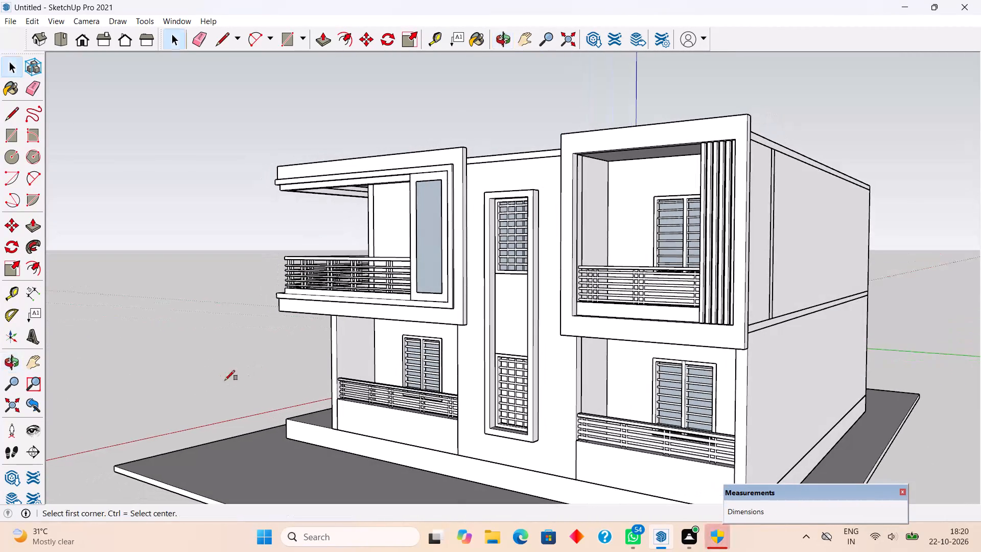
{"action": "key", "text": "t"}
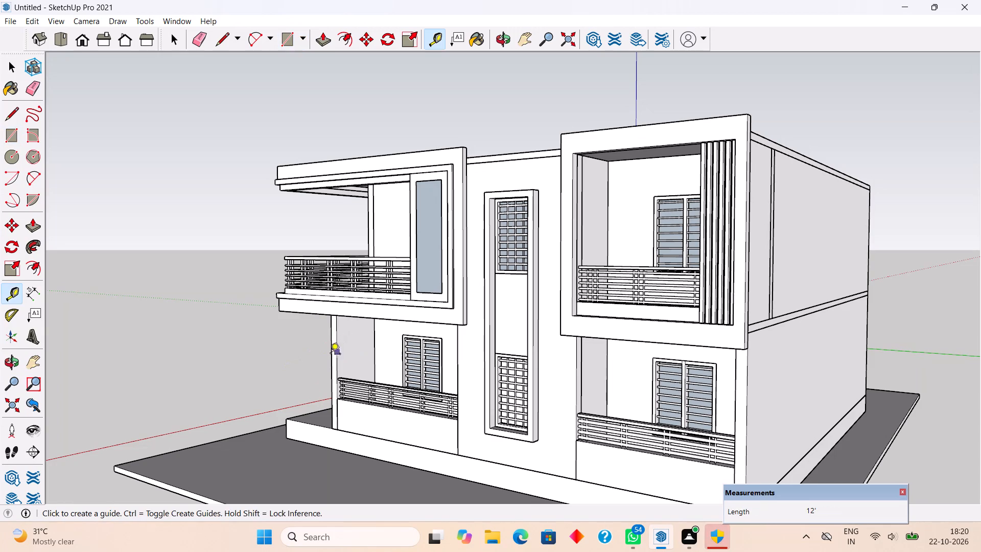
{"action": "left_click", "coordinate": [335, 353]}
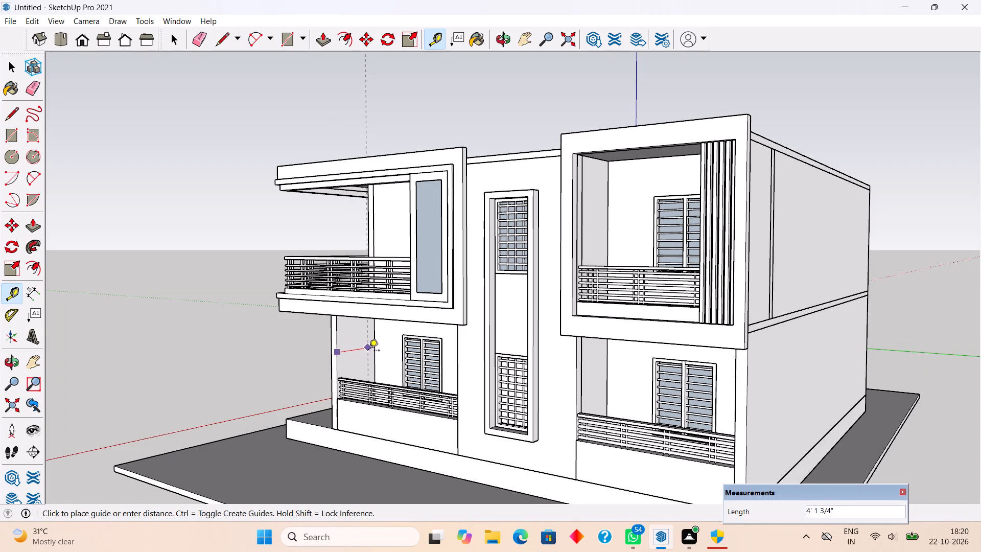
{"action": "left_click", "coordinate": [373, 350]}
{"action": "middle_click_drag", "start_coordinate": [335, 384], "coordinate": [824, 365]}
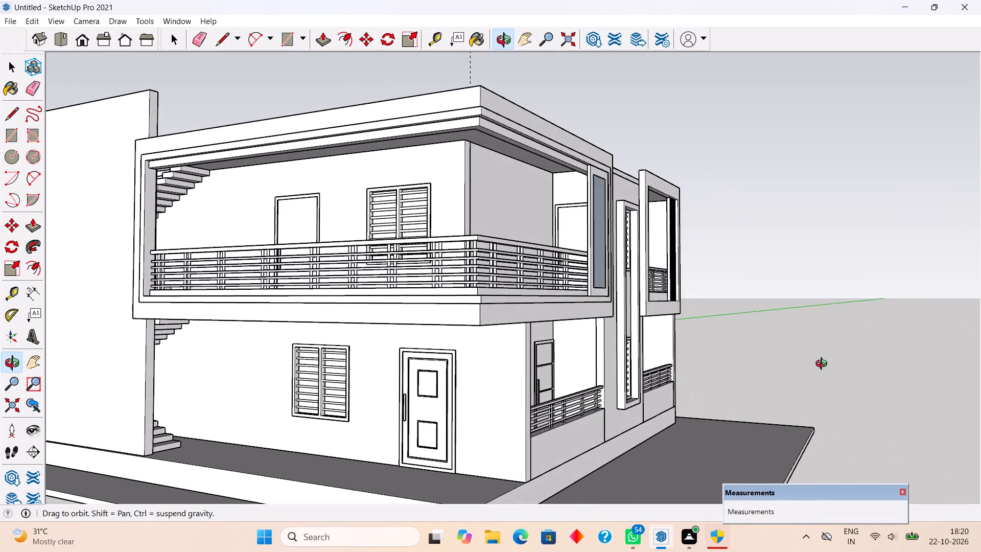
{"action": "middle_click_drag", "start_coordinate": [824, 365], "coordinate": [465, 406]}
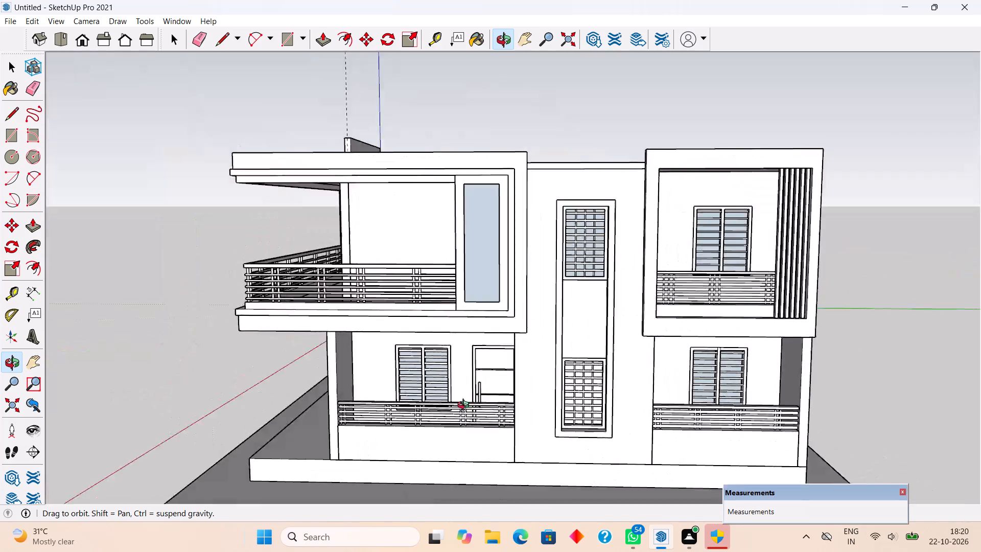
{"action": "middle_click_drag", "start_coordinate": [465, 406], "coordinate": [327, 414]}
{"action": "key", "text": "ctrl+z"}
Measure the depth of the ground-floor porch's inner side wall, from its back corner to the front corner's edge.
{"action": "middle_click_drag", "start_coordinate": [439, 418], "coordinate": [480, 414]}
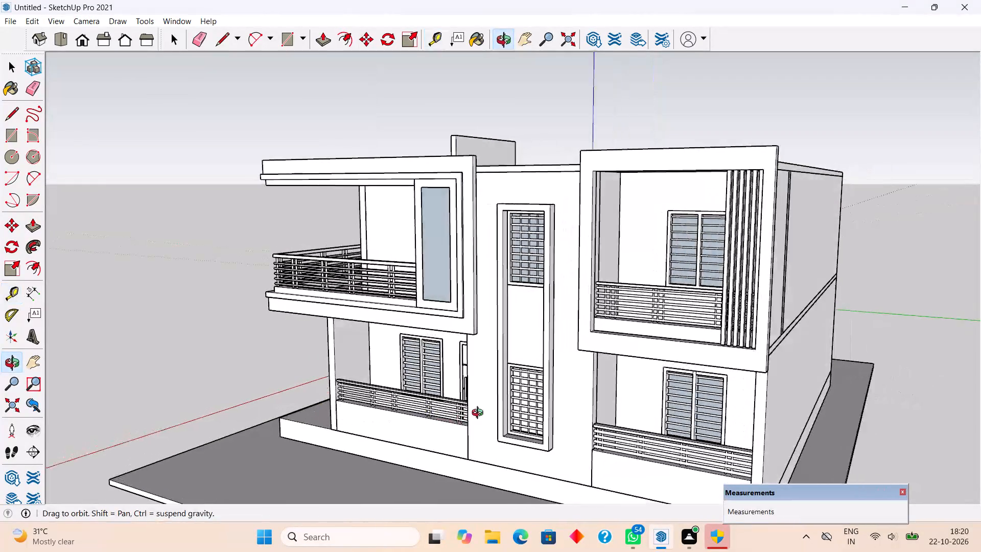
{"action": "middle_click_drag", "start_coordinate": [480, 414], "coordinate": [518, 406]}
{"action": "scroll", "coordinate": [301, 383], "scroll_direction": "up", "scroll_amount": 4}
{"action": "scroll", "coordinate": [392, 369], "scroll_direction": "up", "scroll_amount": 3}
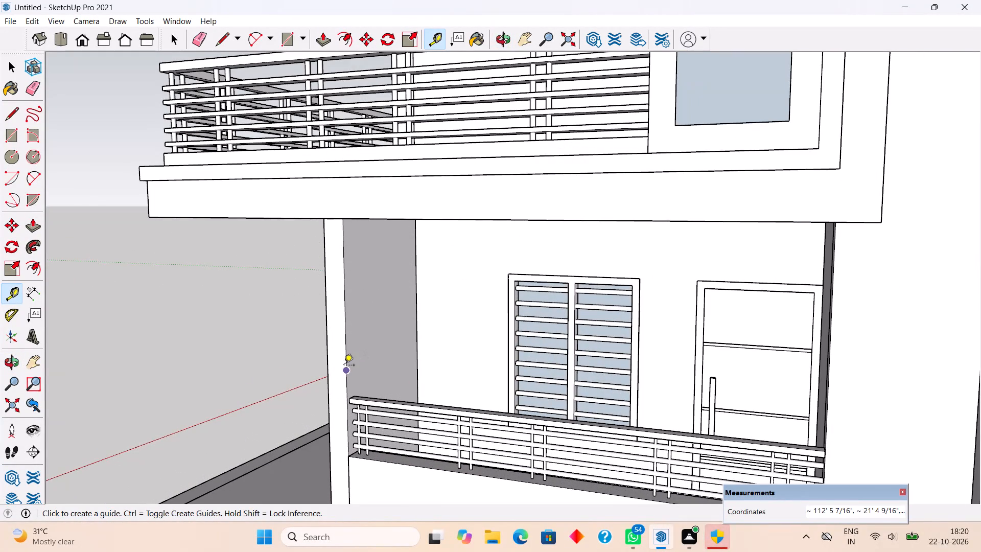
{"action": "left_click", "coordinate": [416, 317]}
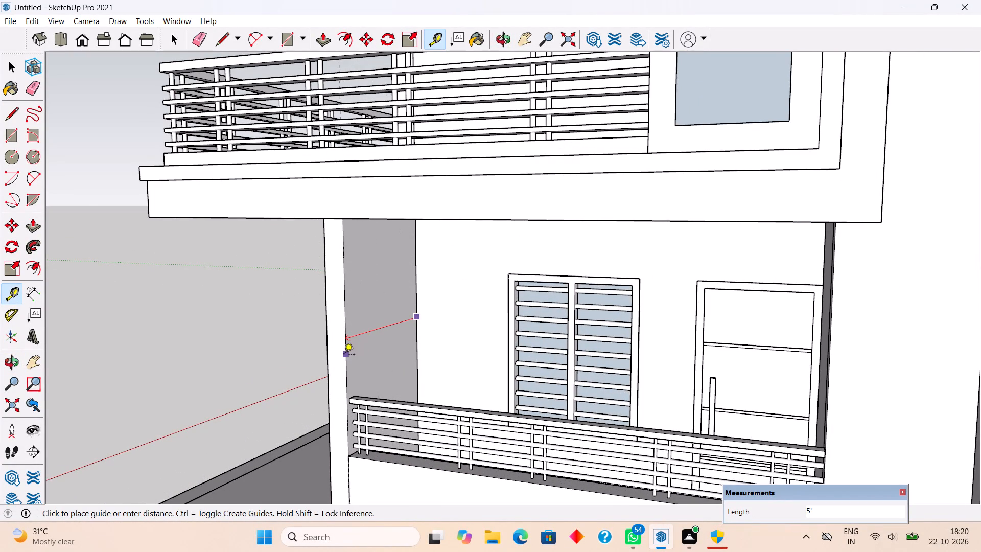
{"action": "key", "text": "space"}
Place a vertical guide 5' in from the front corner on the ground-floor side wall beside the panelled door.
{"action": "scroll", "coordinate": [356, 368], "scroll_direction": "down", "scroll_amount": 3}
{"action": "scroll", "coordinate": [356, 370], "scroll_direction": "up", "scroll_amount": 1}
{"action": "scroll", "coordinate": [356, 370], "scroll_direction": "down", "scroll_amount": 1}
{"action": "middle_click_drag", "start_coordinate": [221, 380], "coordinate": [723, 358]}
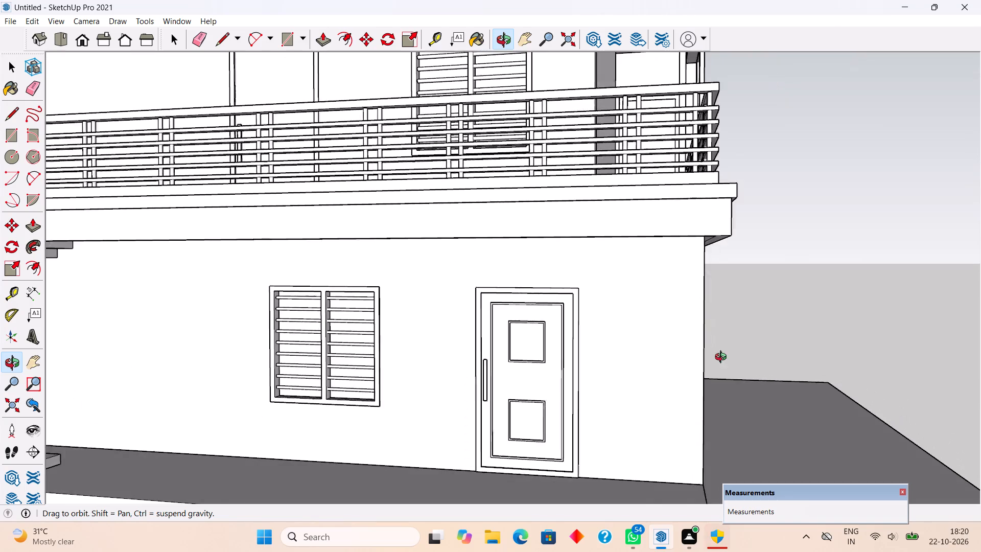
{"action": "middle_click_drag", "start_coordinate": [723, 358], "coordinate": [731, 358]}
{"action": "key", "text": "t"}
{"action": "left_click", "coordinate": [709, 388]}
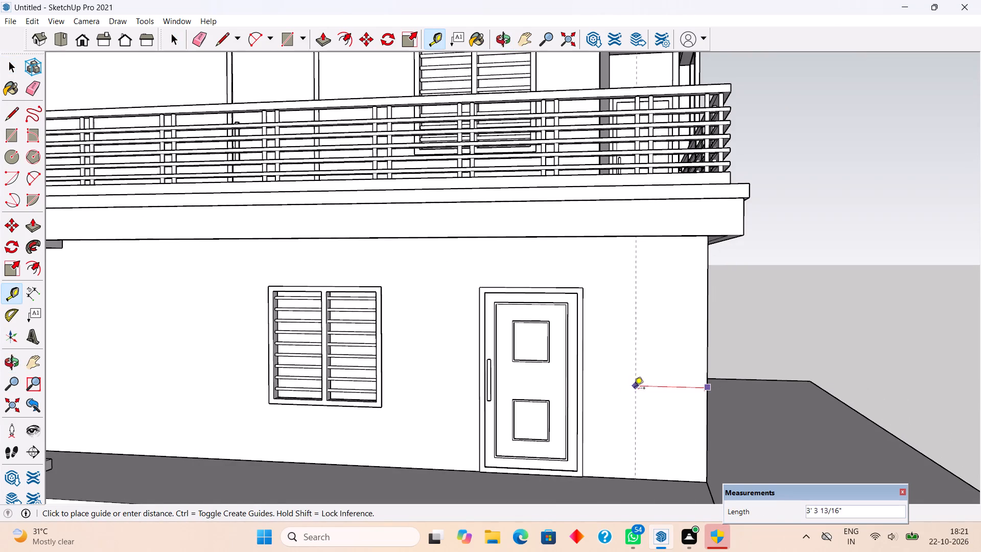
{"action": "type", "text": "5'"}
{"action": "key", "text": "Return"}
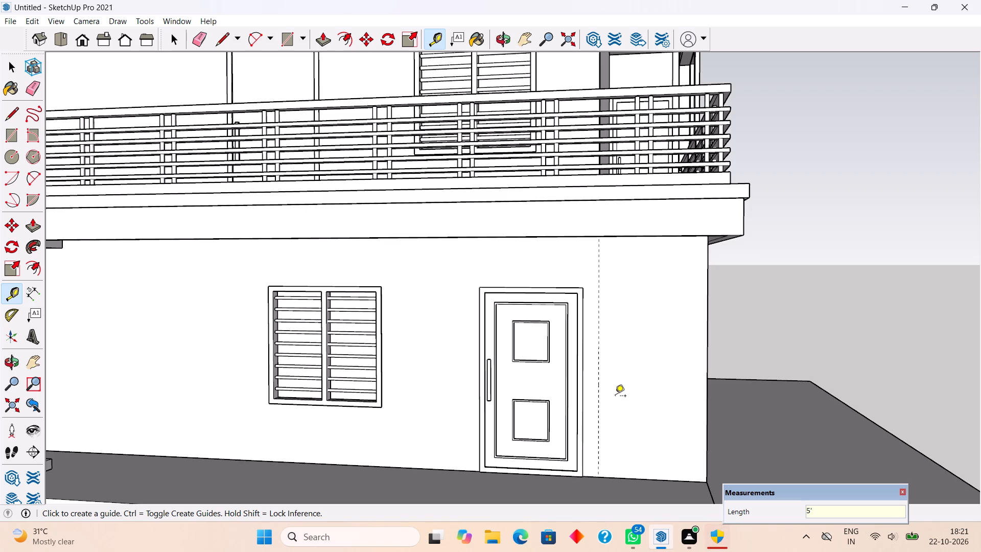
Carry the 5' wall guide across the plinth top with a guide parallel to the plinth's front end edge.
{"action": "scroll", "coordinate": [621, 395], "scroll_direction": "down", "scroll_amount": 6}
{"action": "scroll", "coordinate": [671, 434], "scroll_direction": "down", "scroll_amount": 4}
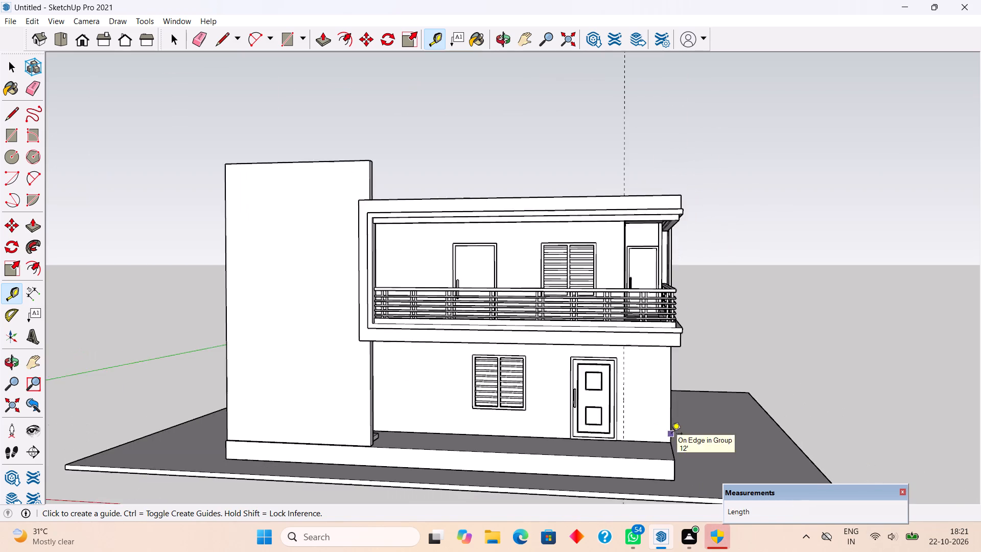
{"action": "scroll", "coordinate": [671, 434], "scroll_direction": "down", "scroll_amount": 1}
{"action": "middle_click_drag", "start_coordinate": [658, 375], "coordinate": [640, 510]}
{"action": "scroll", "coordinate": [628, 459], "scroll_direction": "up", "scroll_amount": 2}
{"action": "scroll", "coordinate": [634, 413], "scroll_direction": "down", "scroll_amount": 5}
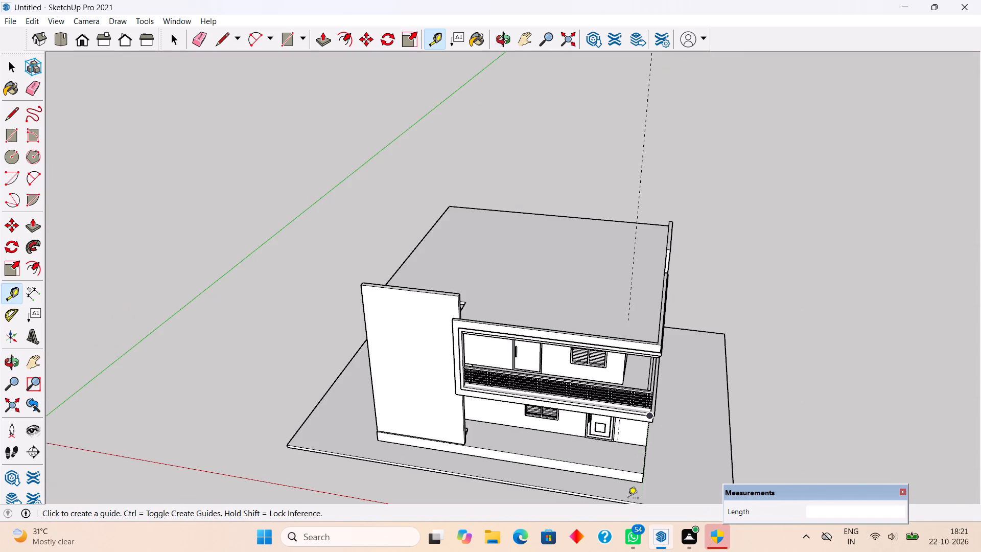
{"action": "scroll", "coordinate": [628, 499], "scroll_direction": "up", "scroll_amount": 5}
{"action": "scroll", "coordinate": [647, 455], "scroll_direction": "up", "scroll_amount": 8}
{"action": "left_click", "coordinate": [659, 432]}
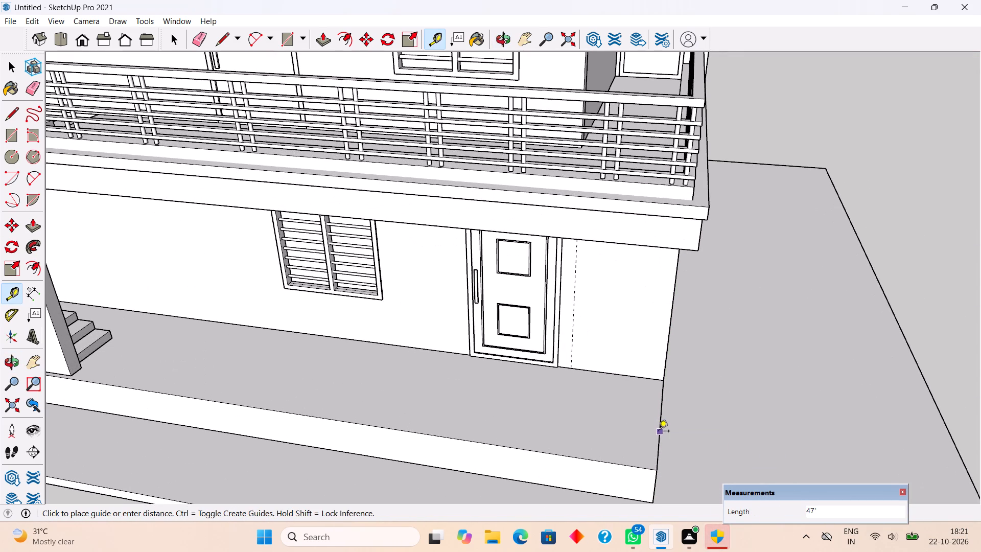
{"action": "left_click", "coordinate": [572, 370]}
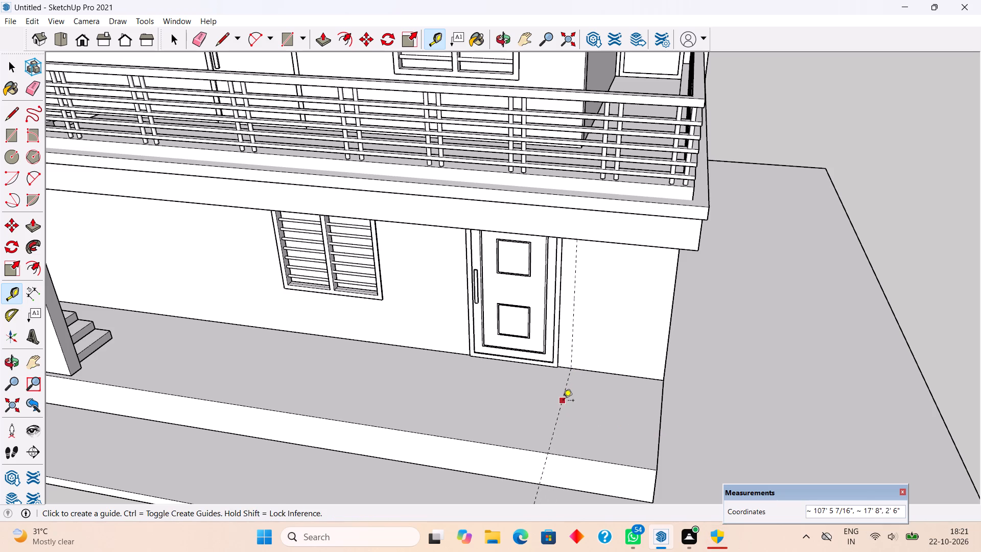
Offset a guide 1' from the plinth guide towards the staircase, plus another 3" beyond it.
{"action": "left_click", "coordinate": [563, 402]}
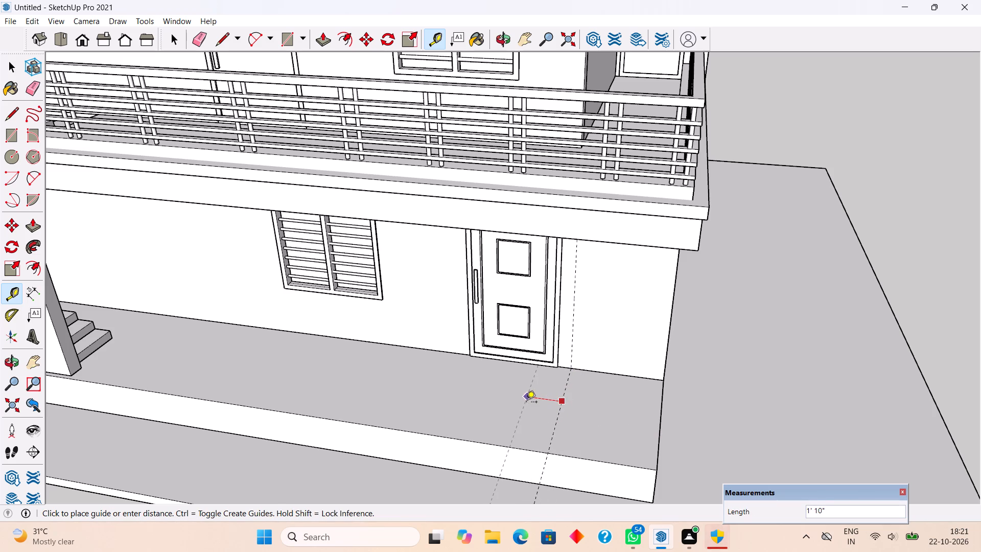
{"action": "type", "text": "1'"}
{"action": "key", "text": "Return"}
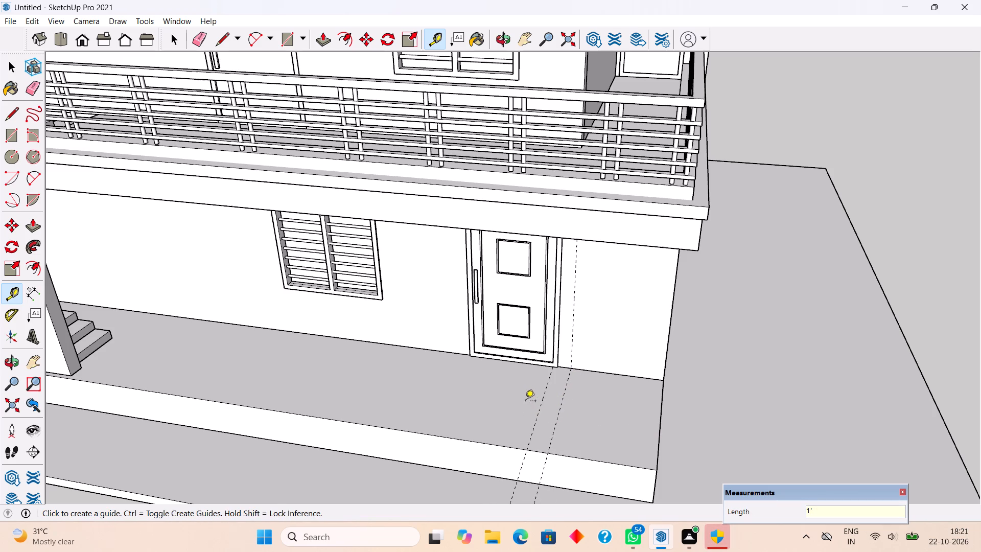
{"action": "left_click", "coordinate": [532, 431]}
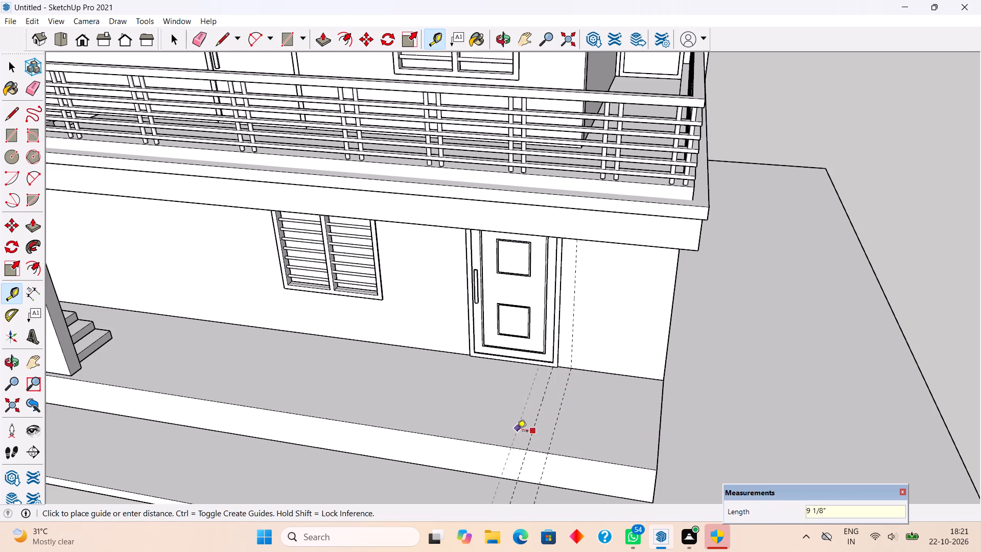
{"action": "type", "text": "3\""}
{"action": "key", "text": "Return"}
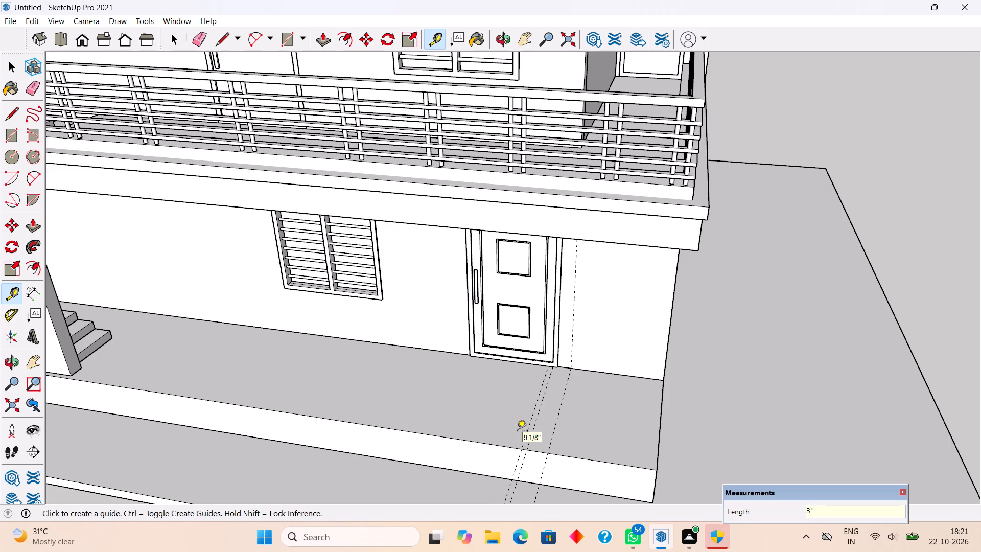
Place a guide on the plinth top 1'3" in from its long outer edge.
{"action": "scroll", "coordinate": [549, 447], "scroll_direction": "up", "scroll_amount": 7}
{"action": "left_click", "coordinate": [539, 448]}
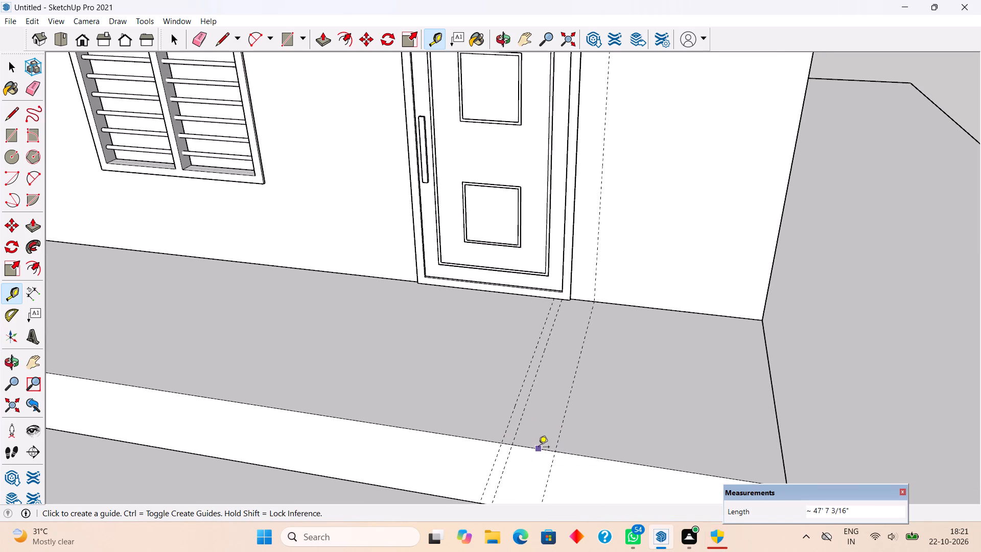
{"action": "type", "text": "1'3\""}
{"action": "key", "text": "Return"}
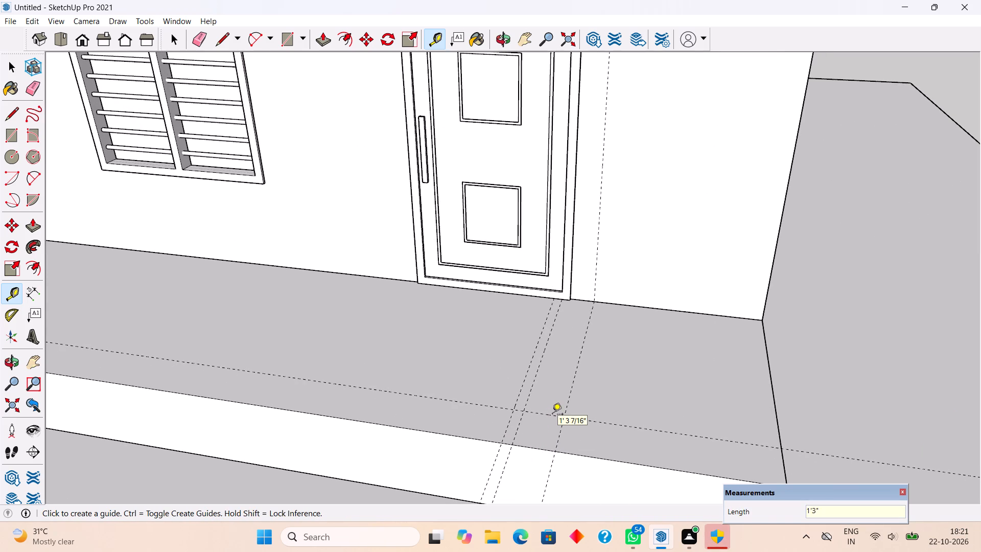
Draw a 1'3" by 1'3" square between the plinth guides and extrude it about 23'5" up to the roof as a column.
{"action": "key", "text": "r"}
{"action": "left_click", "coordinate": [516, 407]}
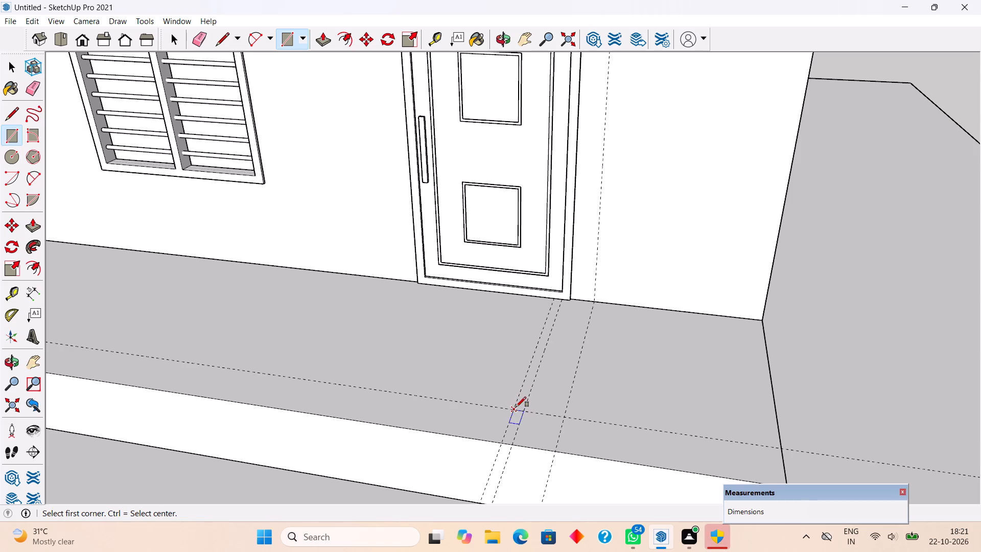
{"action": "left_click", "coordinate": [557, 451]}
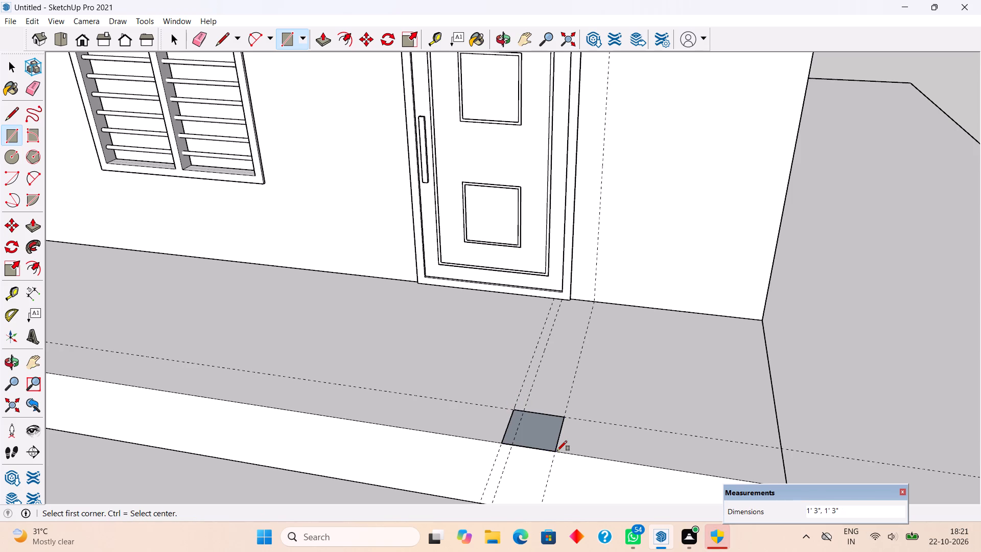
{"action": "key", "text": "p"}
{"action": "left_click", "coordinate": [549, 441]}
{"action": "scroll", "coordinate": [549, 421], "scroll_direction": "down", "scroll_amount": 15}
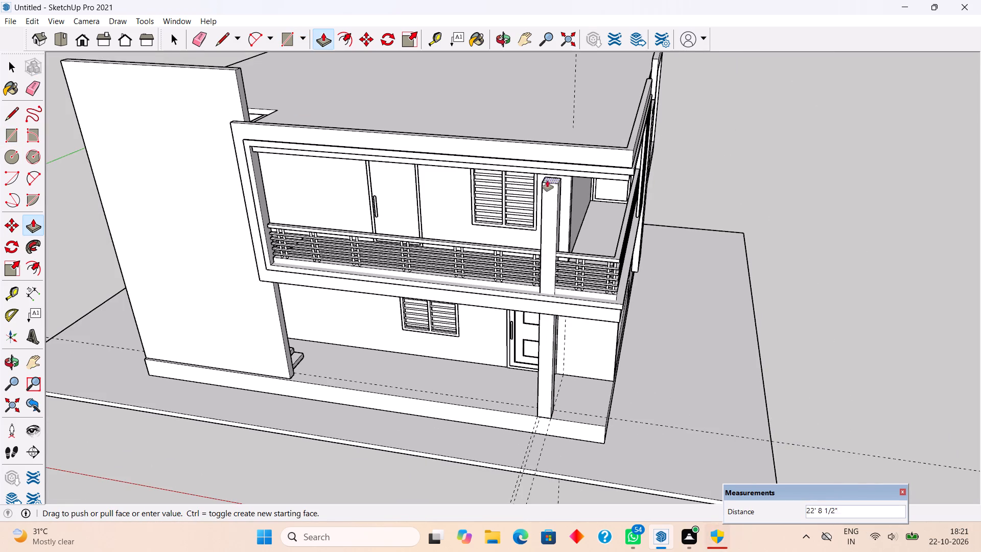
{"action": "left_click", "coordinate": [580, 176]}
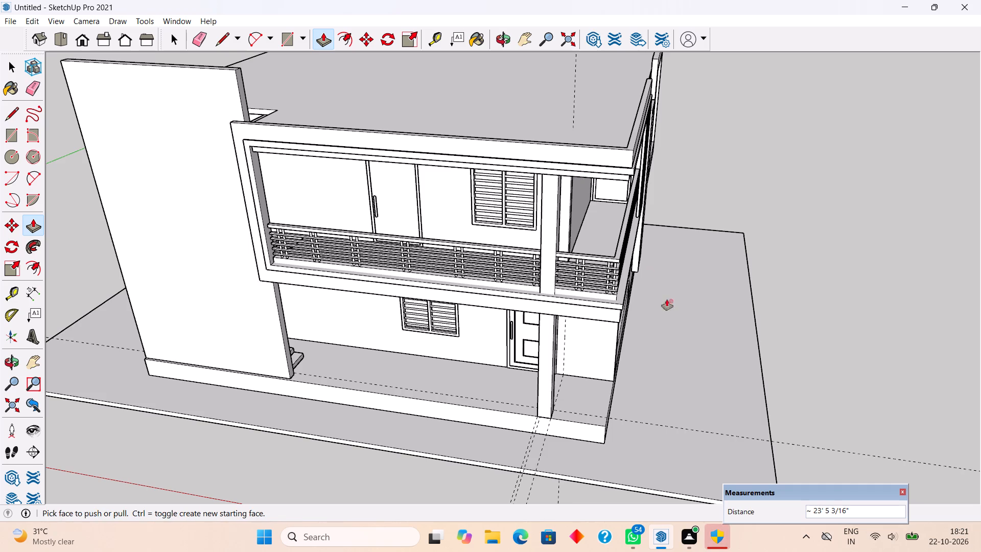
Draw lines across two faces of the new column where it meets the underside of the first-floor balcony slab.
{"action": "middle_click_drag", "start_coordinate": [521, 287], "coordinate": [17, 137]}
{"action": "scroll", "coordinate": [347, 215], "scroll_direction": "up", "scroll_amount": 2}
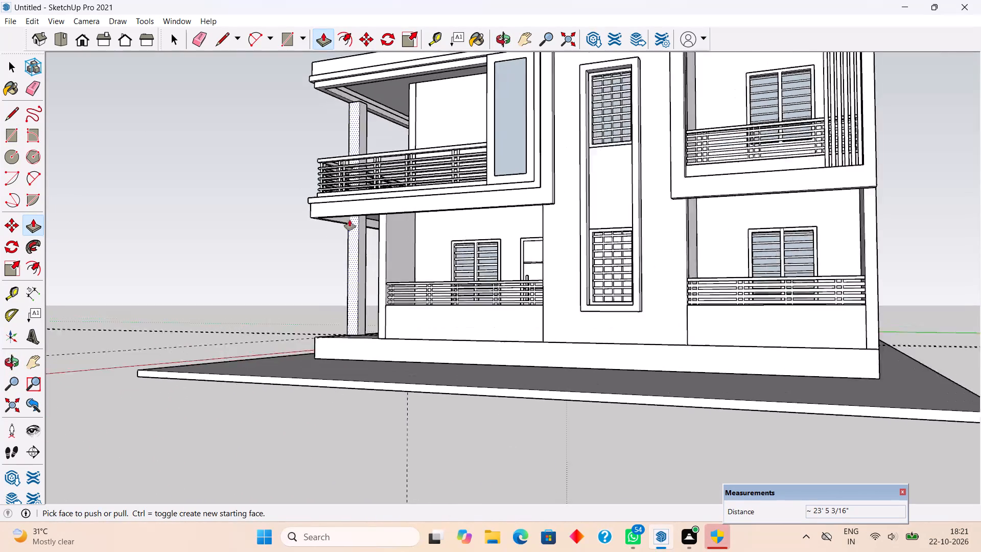
{"action": "scroll", "coordinate": [349, 220], "scroll_direction": "up", "scroll_amount": 15}
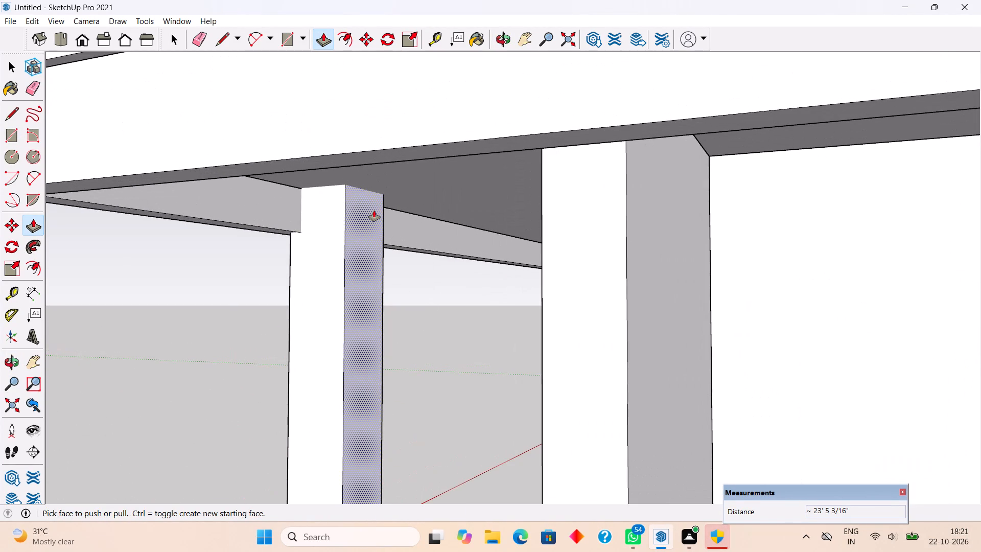
{"action": "key", "text": "t"}
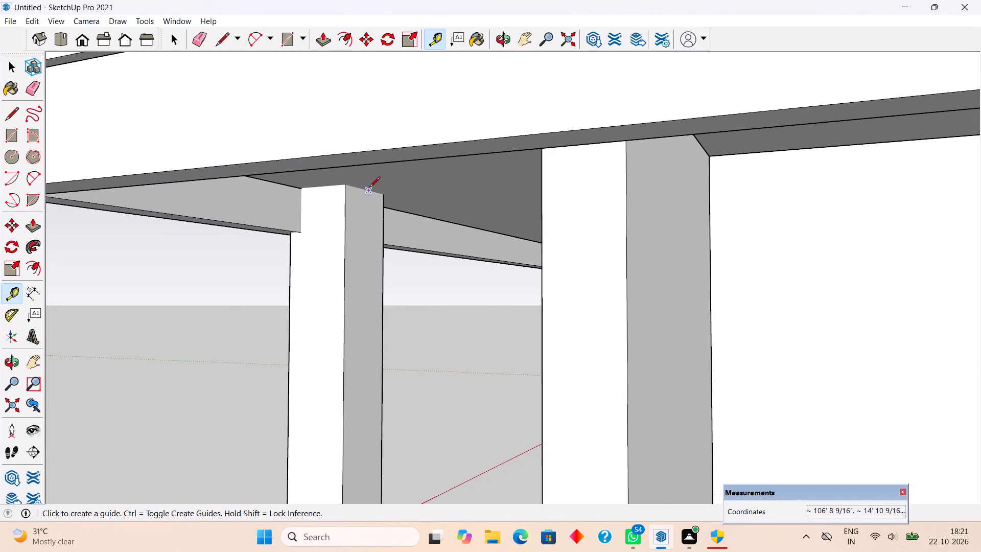
{"action": "key", "text": "l"}
{"action": "left_click", "coordinate": [349, 185]}
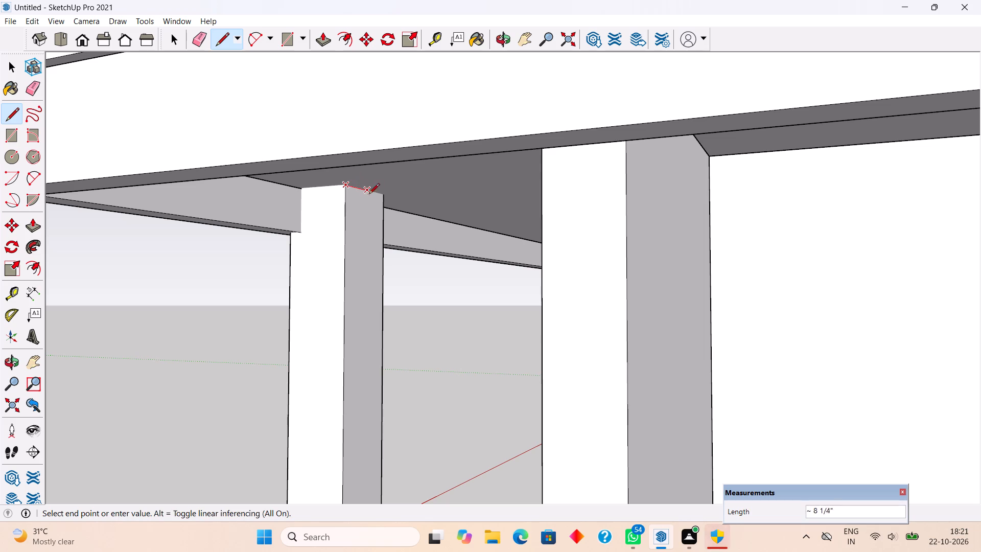
{"action": "left_click", "coordinate": [382, 196]}
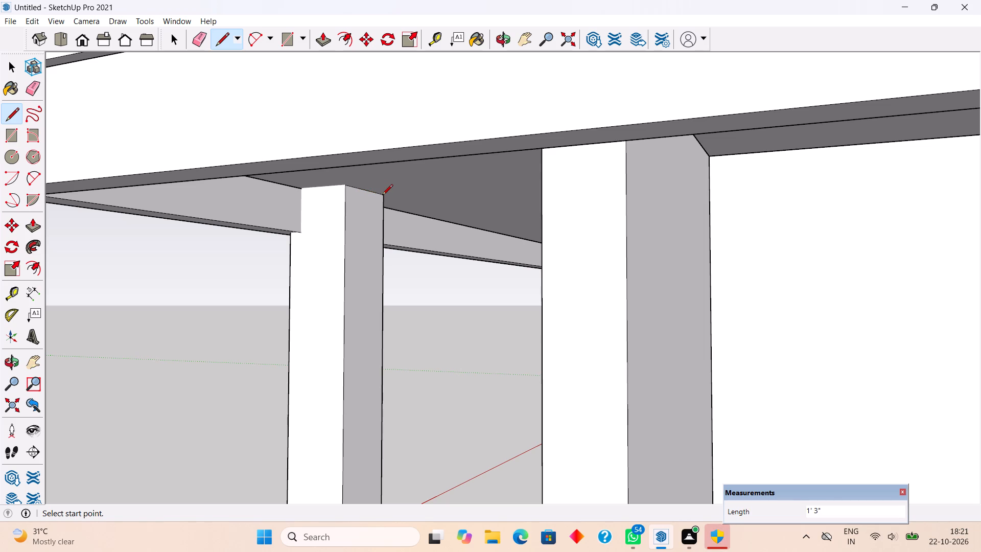
{"action": "left_click", "coordinate": [301, 187]}
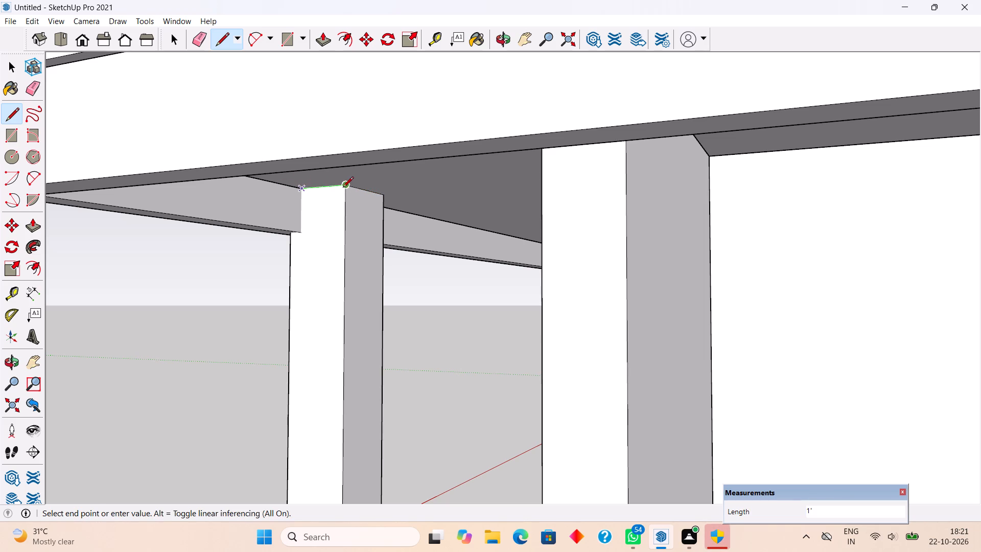
{"action": "left_click", "coordinate": [343, 188]}
{"action": "key", "text": "space"}
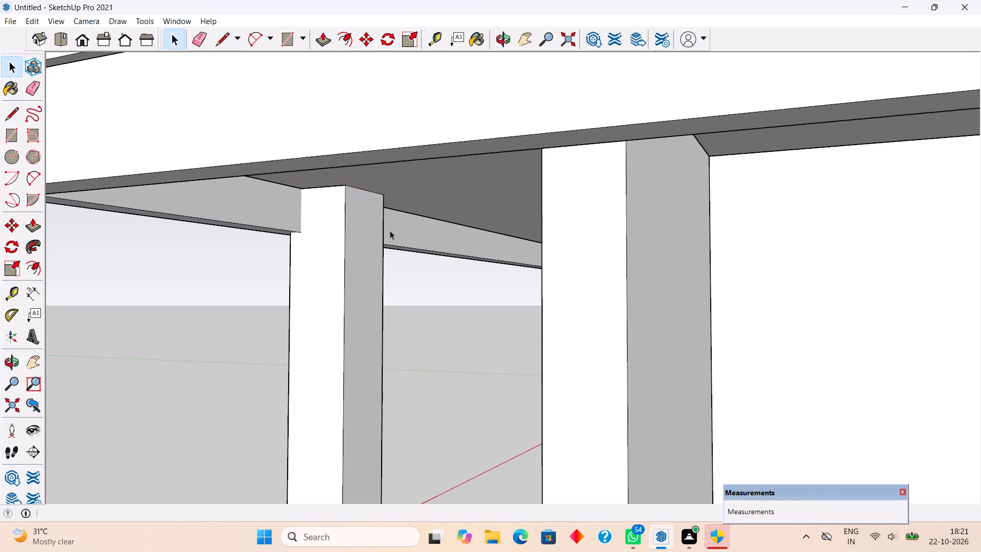
Place a horizontal guide on the column face 1'3" below the line at the balcony slab's underside.
{"action": "key", "text": "t"}
{"action": "left_click", "coordinate": [363, 191]}
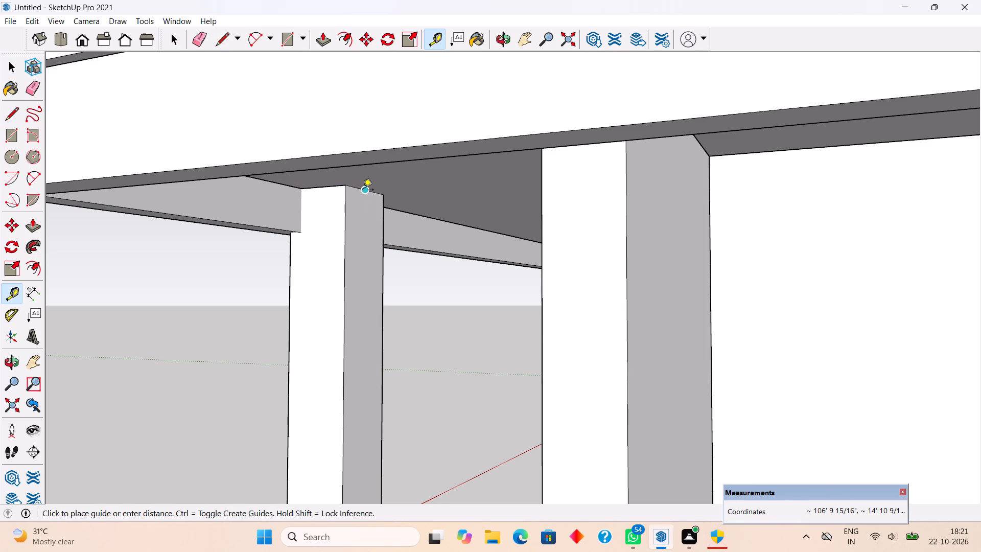
{"action": "key", "text": "1"}
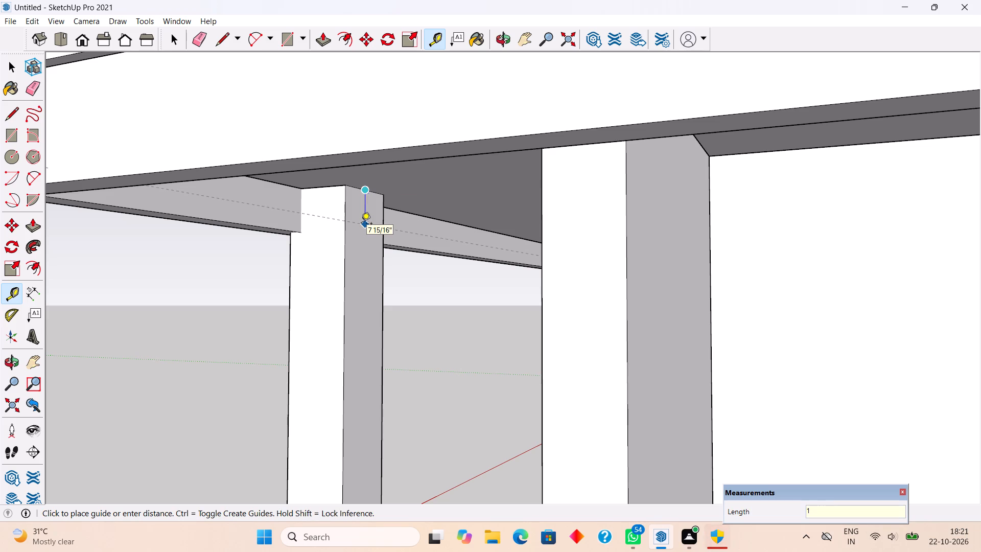
{"action": "type", "text": "'3\""}
{"action": "key", "text": "Return"}
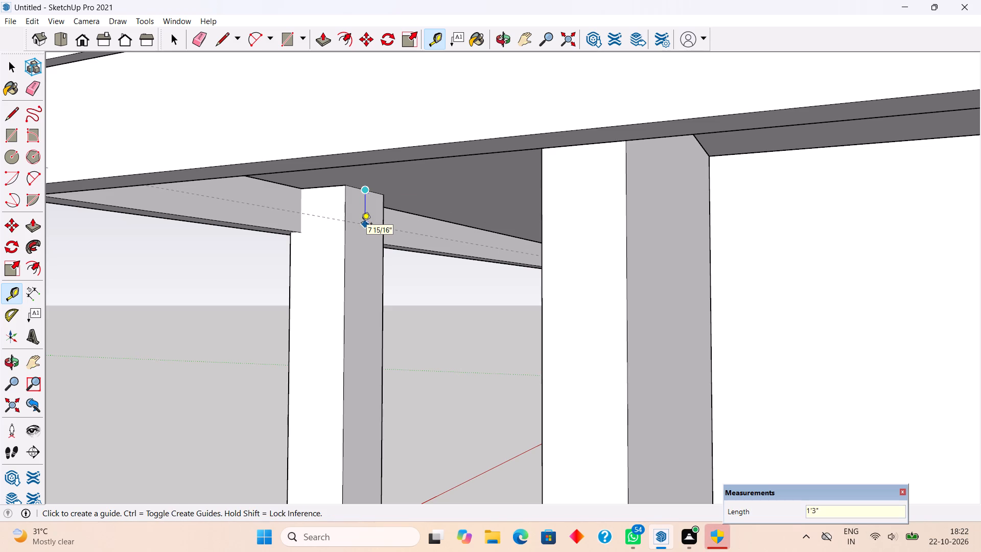
Draw a line across the column face at the guide and extrude the part above it 5'9" to the house wall as a ground-floor beam.
{"action": "key", "text": "l"}
{"action": "left_click", "coordinate": [344, 251]}
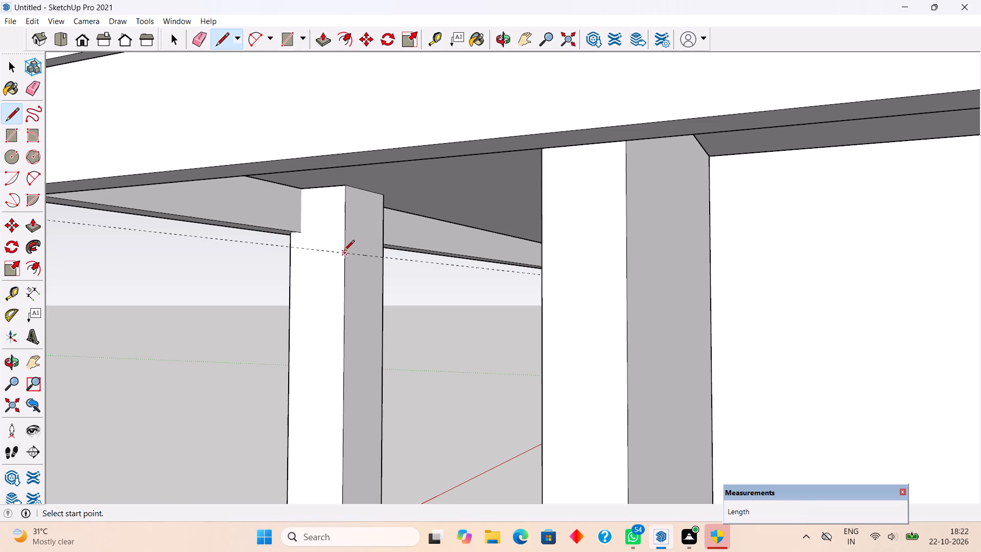
{"action": "left_click", "coordinate": [381, 260]}
{"action": "key", "text": "p"}
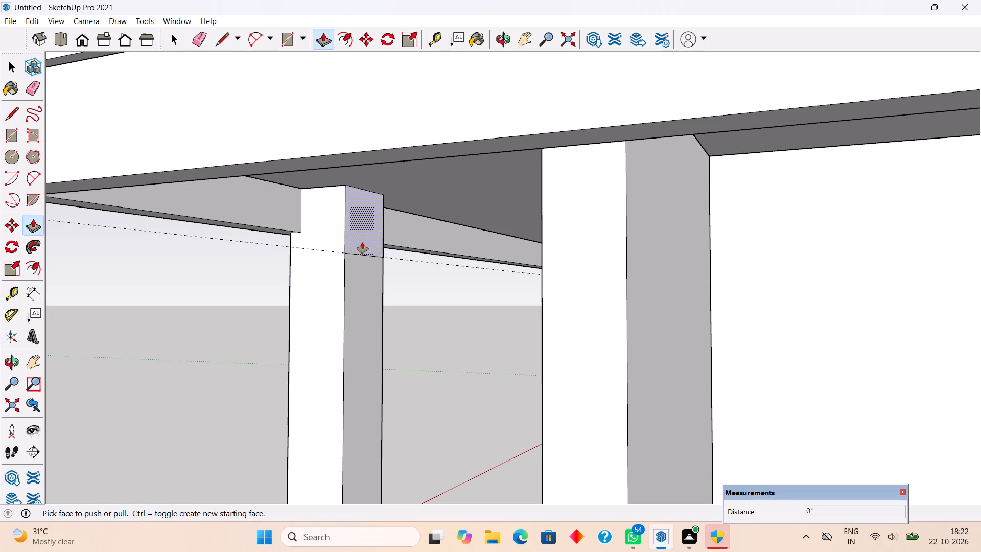
{"action": "left_click", "coordinate": [362, 242]}
{"action": "middle_click_drag", "start_coordinate": [552, 252], "coordinate": [712, 274]}
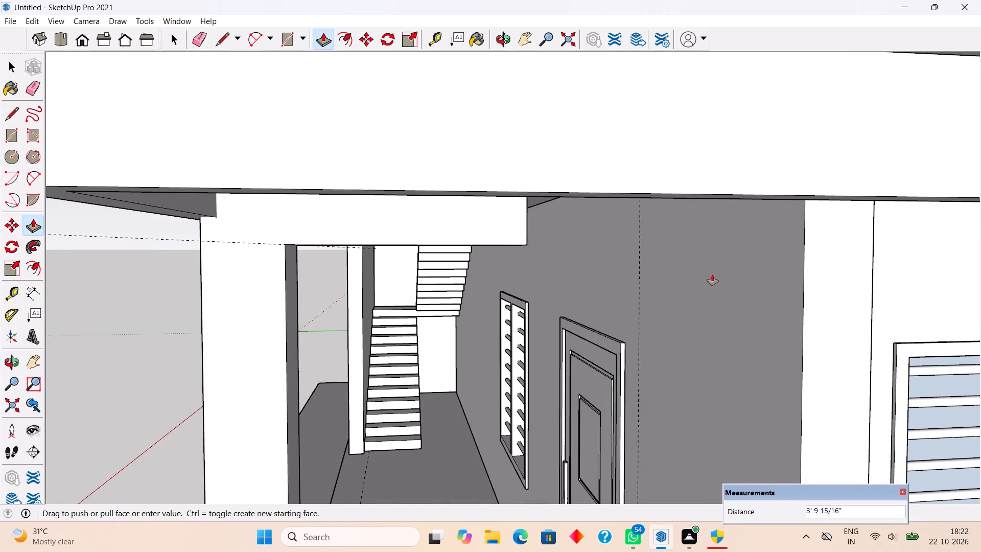
{"action": "left_click", "coordinate": [806, 283]}
Extrude the column's top face about 1'1" up to the roof slab's underside.
{"action": "middle_click_drag", "start_coordinate": [798, 282], "coordinate": [827, 176]}
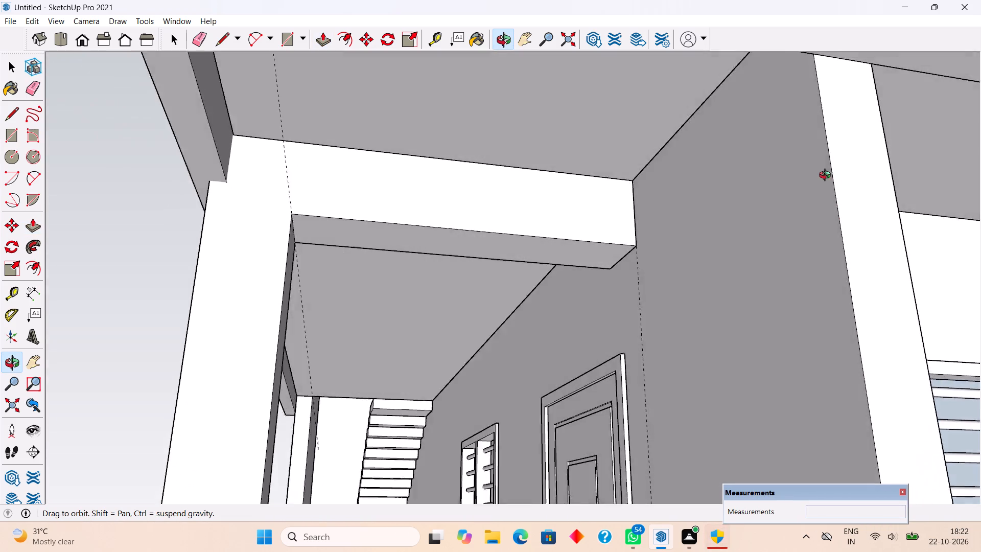
{"action": "middle_click_drag", "start_coordinate": [827, 176], "coordinate": [742, 240]}
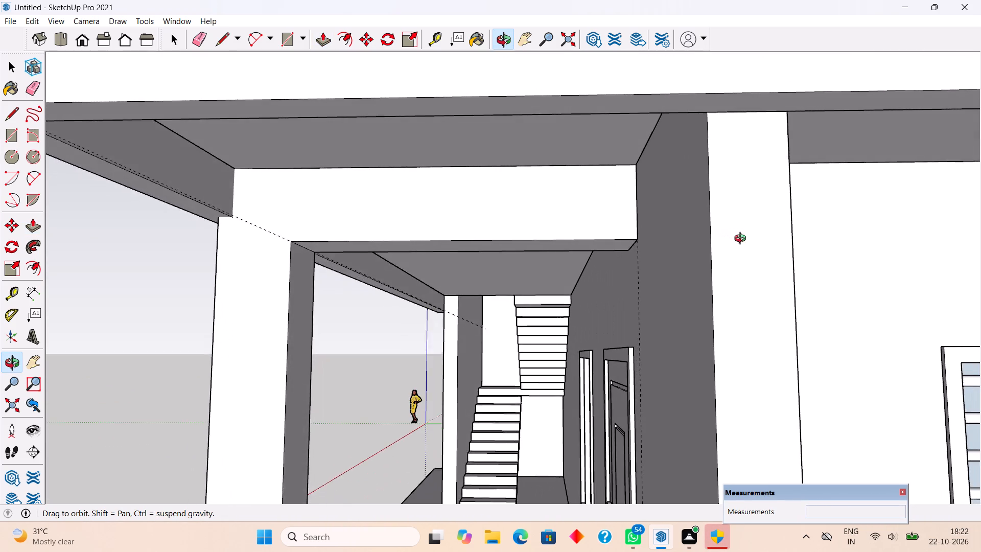
{"action": "middle_click_drag", "start_coordinate": [742, 240], "coordinate": [731, 261]}
{"action": "scroll", "coordinate": [730, 262], "scroll_direction": "down", "scroll_amount": 3}
{"action": "scroll", "coordinate": [700, 347], "scroll_direction": "down", "scroll_amount": 14}
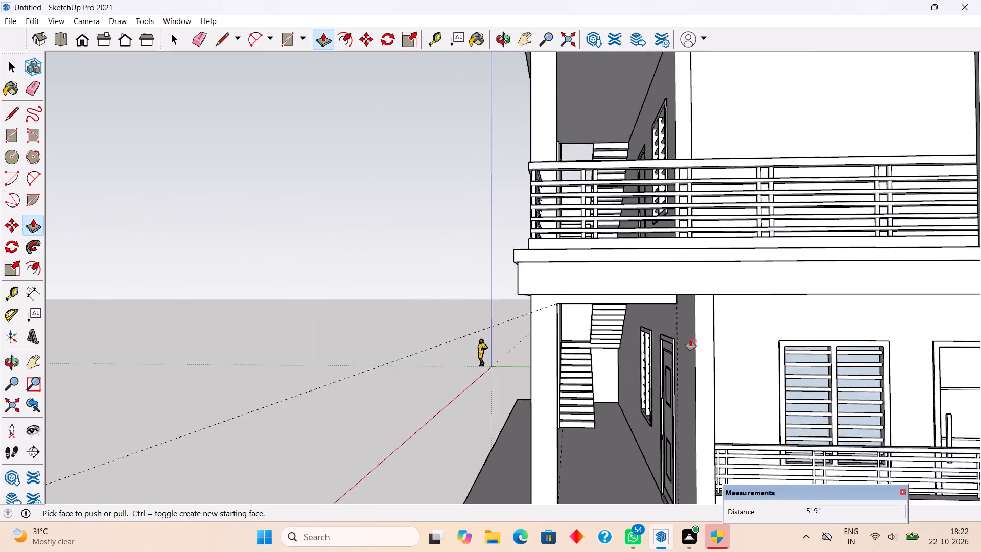
{"action": "scroll", "coordinate": [690, 339], "scroll_direction": "down", "scroll_amount": 7}
{"action": "middle_click_drag", "start_coordinate": [685, 219], "coordinate": [502, 255]}
{"action": "scroll", "coordinate": [567, 213], "scroll_direction": "up", "scroll_amount": 4}
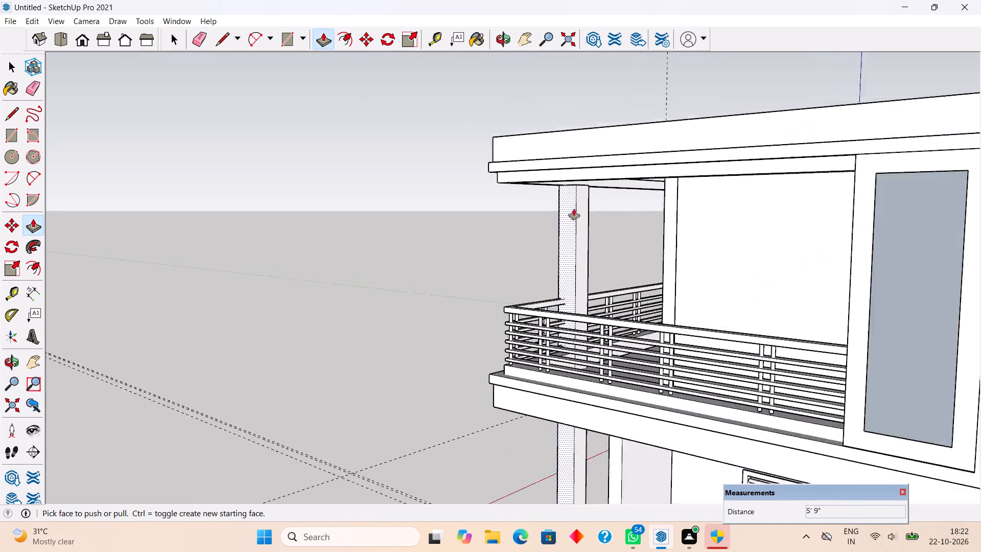
{"action": "scroll", "coordinate": [574, 209], "scroll_direction": "up", "scroll_amount": 2}
{"action": "scroll", "coordinate": [600, 179], "scroll_direction": "up", "scroll_amount": 20}
{"action": "middle_click_drag", "start_coordinate": [550, 212], "coordinate": [542, 248]}
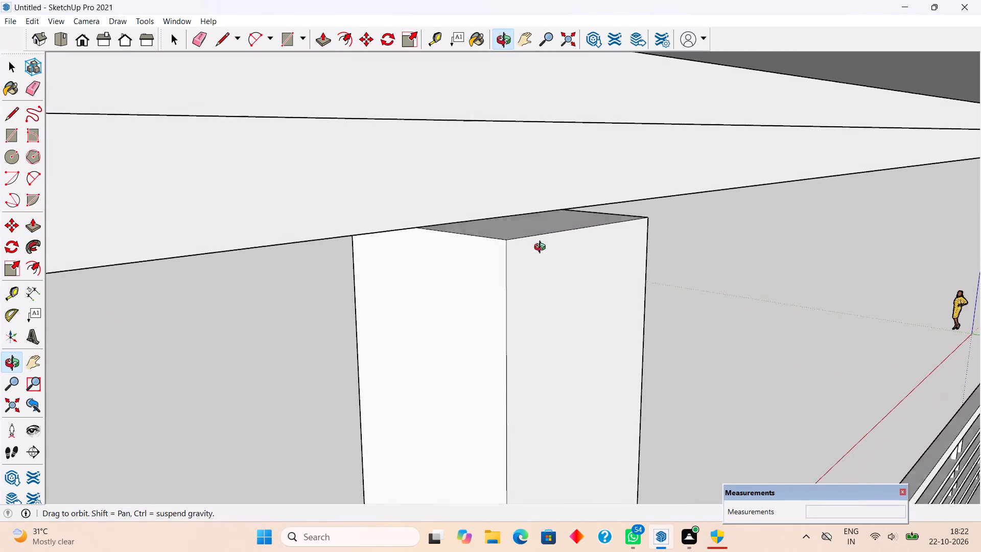
{"action": "middle_click_drag", "start_coordinate": [542, 248], "coordinate": [542, 252]}
{"action": "key", "text": "p"}
{"action": "left_click", "coordinate": [544, 227]}
{"action": "scroll", "coordinate": [554, 179], "scroll_direction": "down", "scroll_amount": 6}
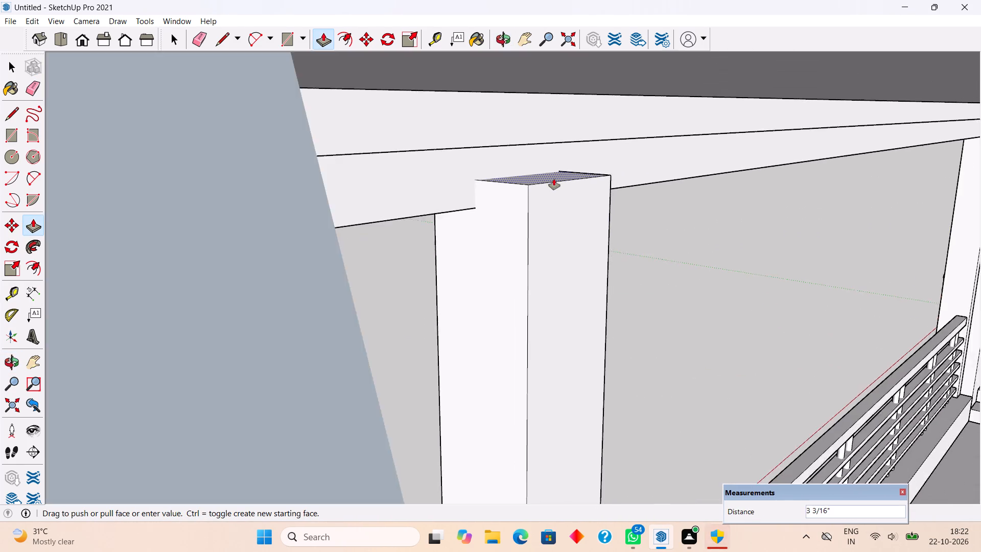
{"action": "scroll", "coordinate": [554, 179], "scroll_direction": "down", "scroll_amount": 6}
{"action": "middle_click_drag", "start_coordinate": [564, 251], "coordinate": [591, 135]}
{"action": "scroll", "coordinate": [565, 251], "scroll_direction": "down", "scroll_amount": 1}
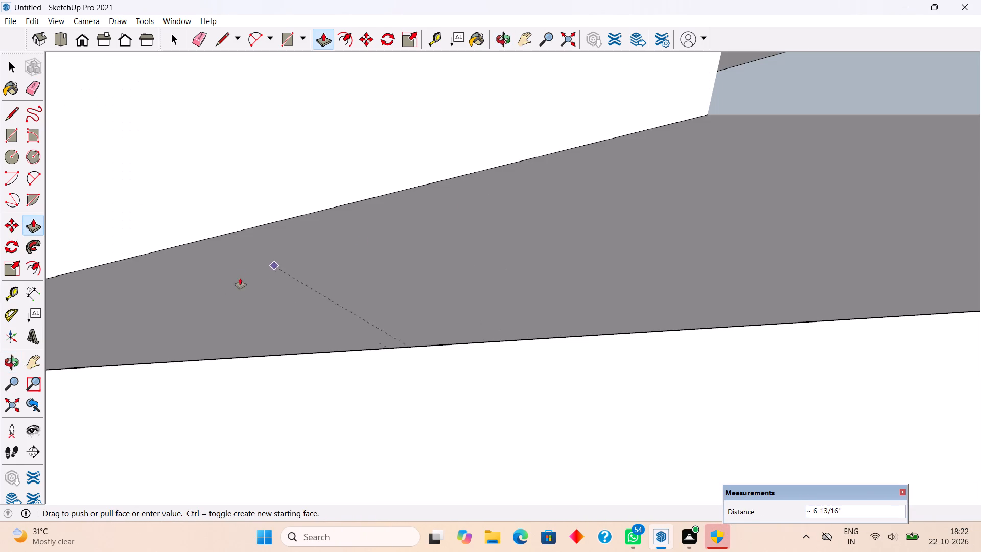
{"action": "left_click", "coordinate": [4, 409]}
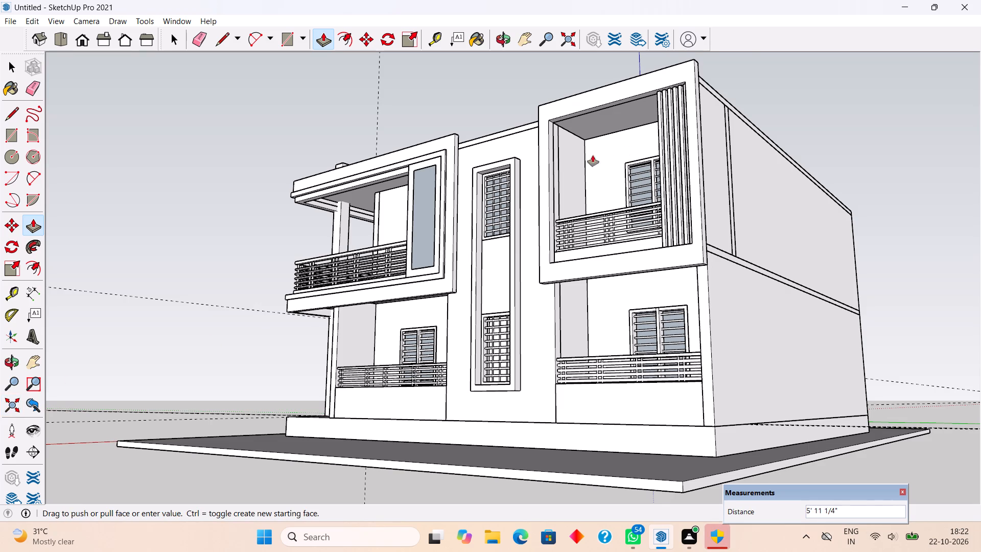
{"action": "scroll", "coordinate": [409, 180], "scroll_direction": "up", "scroll_amount": 8}
{"action": "left_click", "coordinate": [379, 183]}
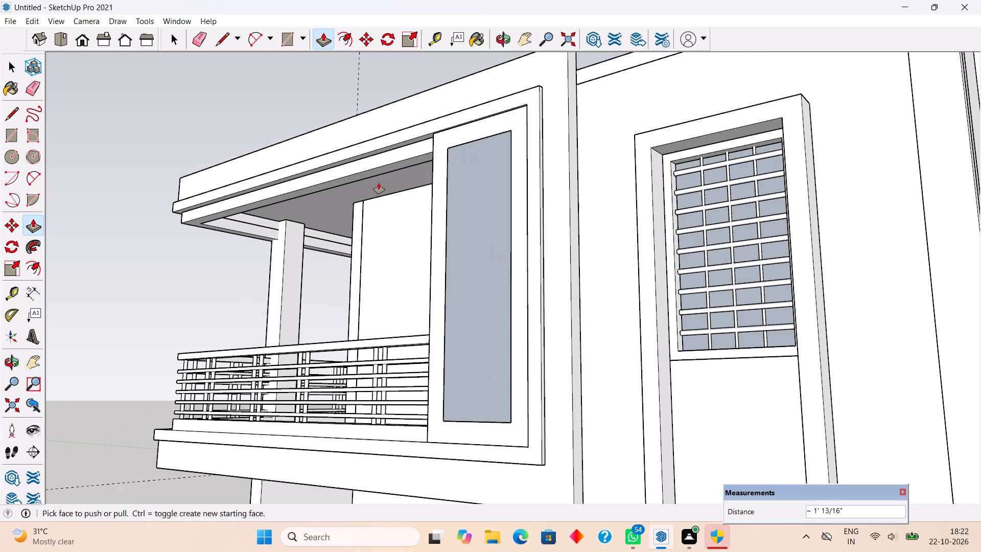
Place a horizontal guide on the first-floor column face 1'3" below the roof slab's underside.
{"action": "middle_click_drag", "start_coordinate": [343, 231], "coordinate": [410, 235]}
{"action": "scroll", "coordinate": [274, 229], "scroll_direction": "up", "scroll_amount": 11}
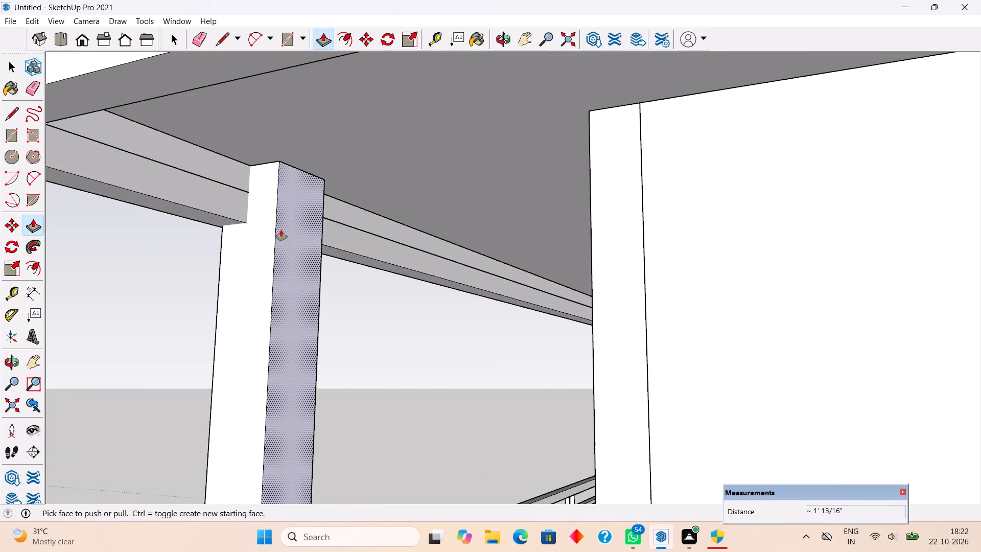
{"action": "key", "text": "t"}
{"action": "left_click", "coordinate": [291, 166]}
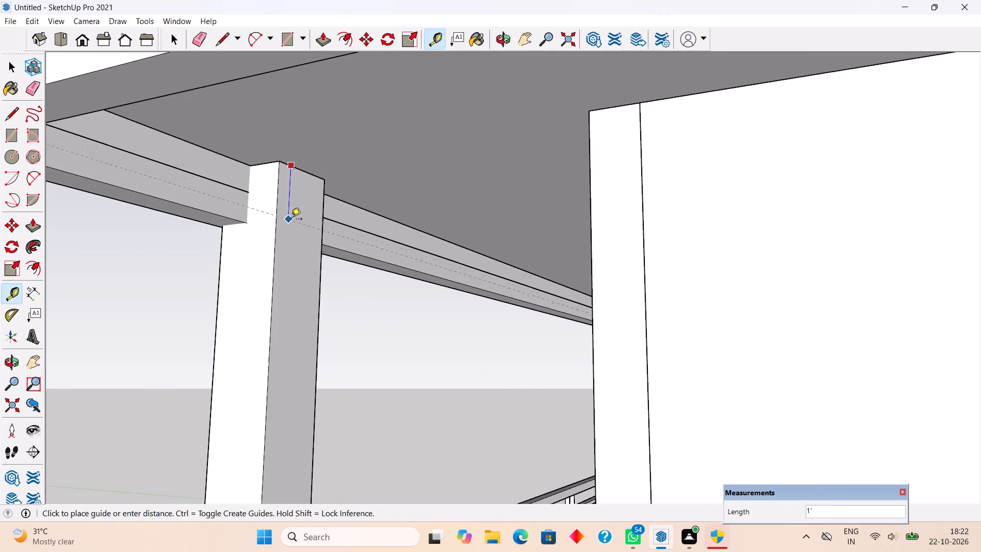
{"action": "type", "text": "1'3\""}
{"action": "key", "text": "Return"}
Draw a line across the first-floor column face at the guide and extrude the part above it 5'9" to the house wall.
{"action": "key", "text": "l"}
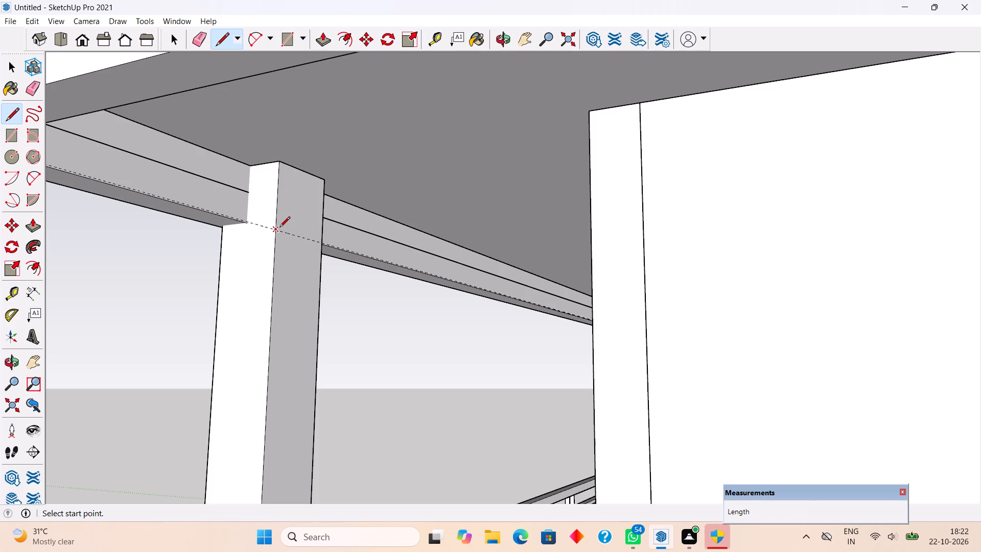
{"action": "left_click", "coordinate": [279, 228]}
{"action": "left_click", "coordinate": [322, 238]}
{"action": "key", "text": "p"}
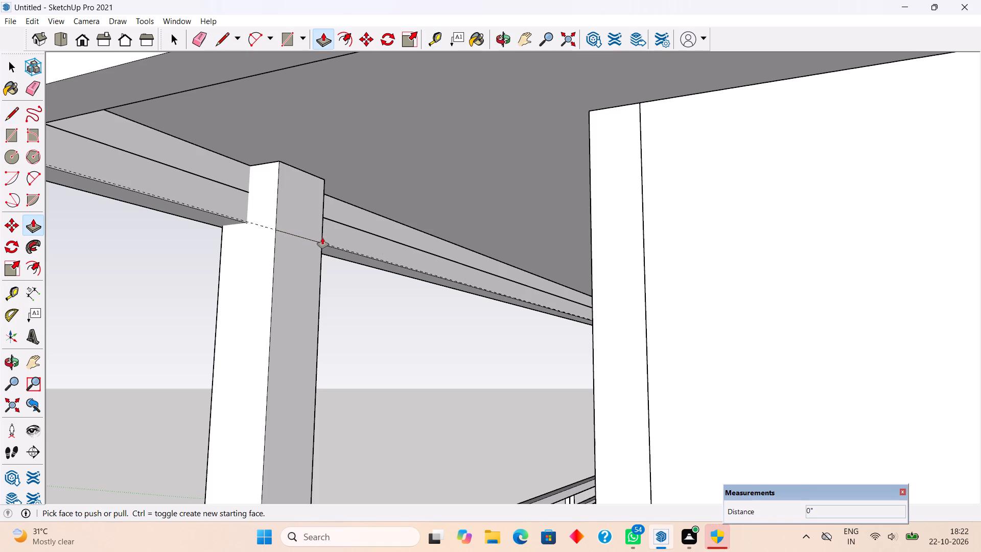
{"action": "left_click", "coordinate": [311, 230]}
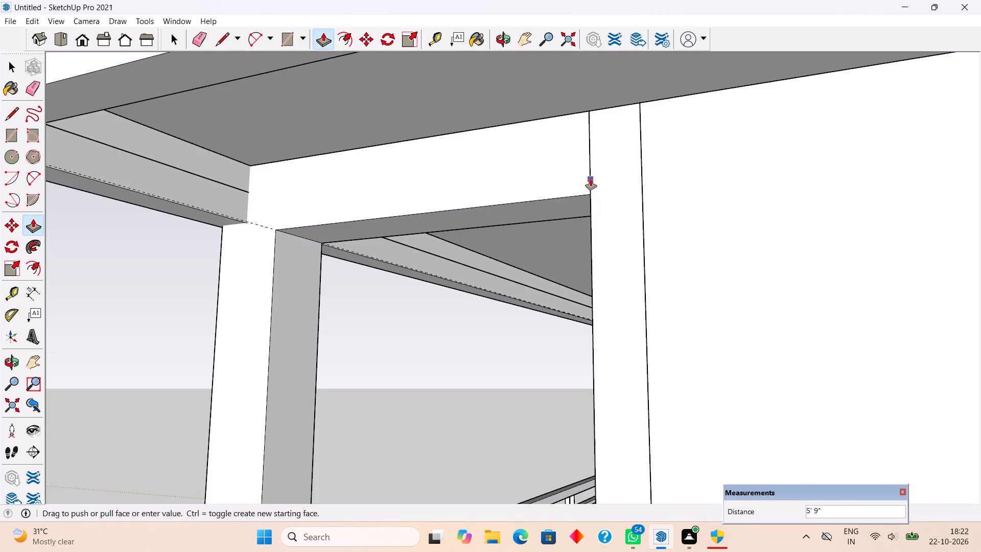
{"action": "left_click", "coordinate": [591, 179]}
Select the whole column with its two connected beams and make it a group.
{"action": "key", "text": "space"}
{"action": "triple_click", "coordinate": [542, 171]}
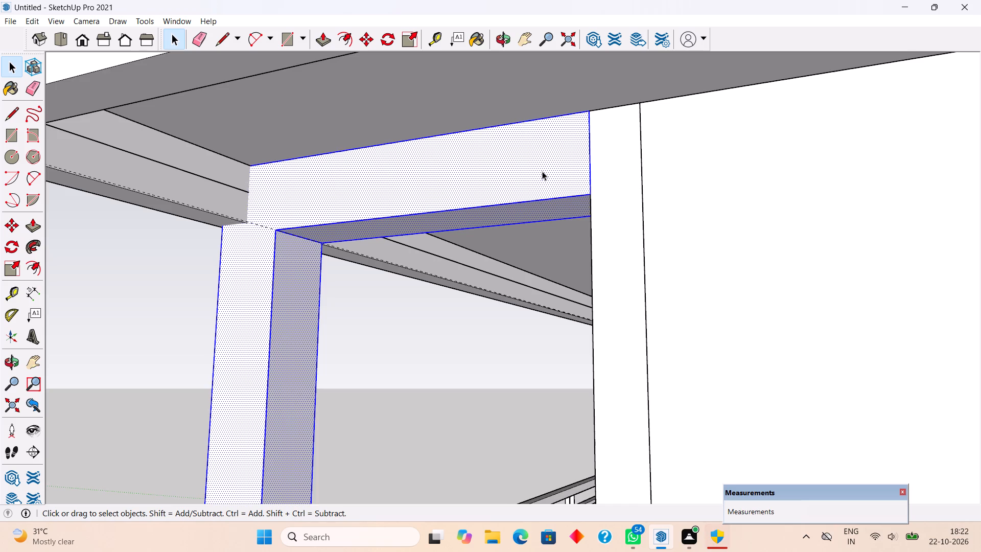
{"action": "scroll", "coordinate": [541, 169], "scroll_direction": "down", "scroll_amount": 12}
{"action": "middle_click_drag", "start_coordinate": [552, 263], "coordinate": [536, 142]}
{"action": "right_click", "coordinate": [454, 356]}
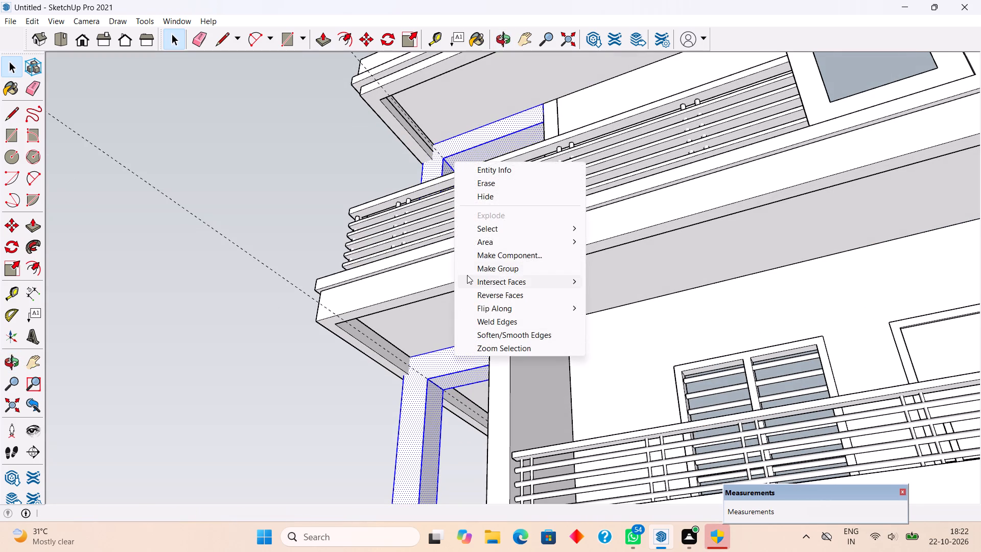
{"action": "left_click", "coordinate": [469, 267]}
{"action": "left_click", "coordinate": [312, 185]}
Inside the column group, push the column's outer side face, opposite the beams, inward about 5 1/2".
{"action": "scroll", "coordinate": [312, 184], "scroll_direction": "down", "scroll_amount": 10}
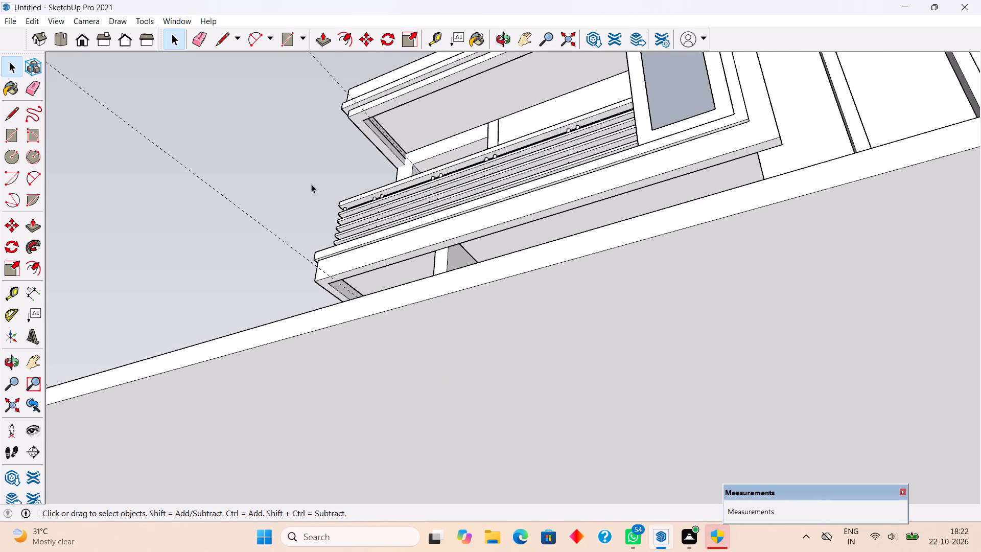
{"action": "scroll", "coordinate": [429, 153], "scroll_direction": "down", "scroll_amount": 1}
{"action": "middle_click_drag", "start_coordinate": [433, 163], "coordinate": [766, 343]}
{"action": "middle_click_drag", "start_coordinate": [445, 217], "coordinate": [650, 235]}
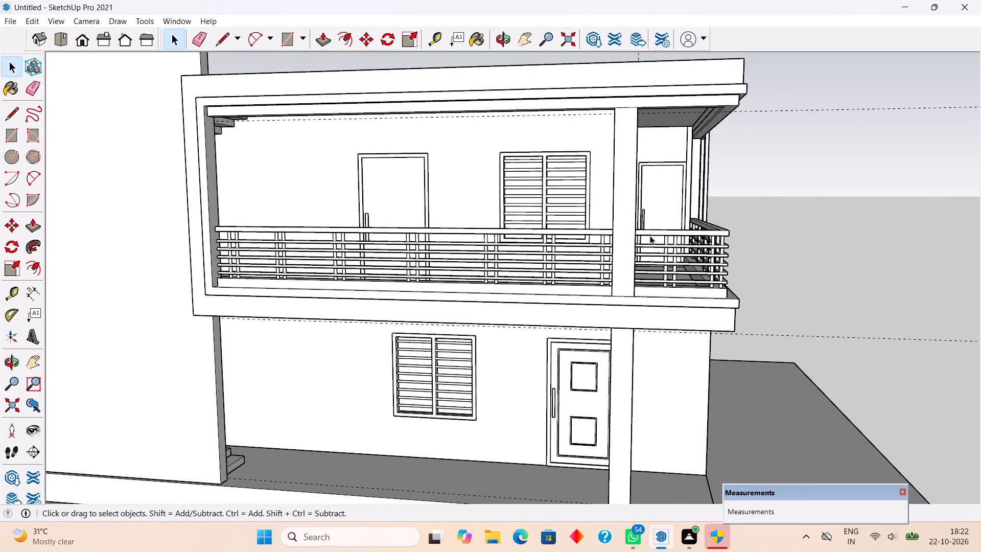
{"action": "middle_click_drag", "start_coordinate": [624, 219], "coordinate": [233, 142]}
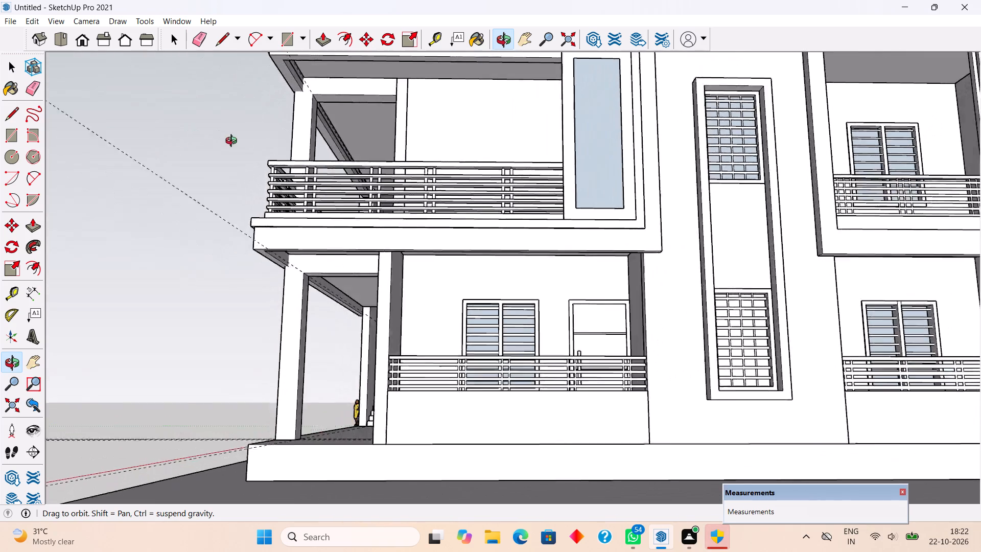
{"action": "middle_click_drag", "start_coordinate": [233, 142], "coordinate": [303, 165]}
{"action": "scroll", "coordinate": [330, 318], "scroll_direction": "up", "scroll_amount": 6}
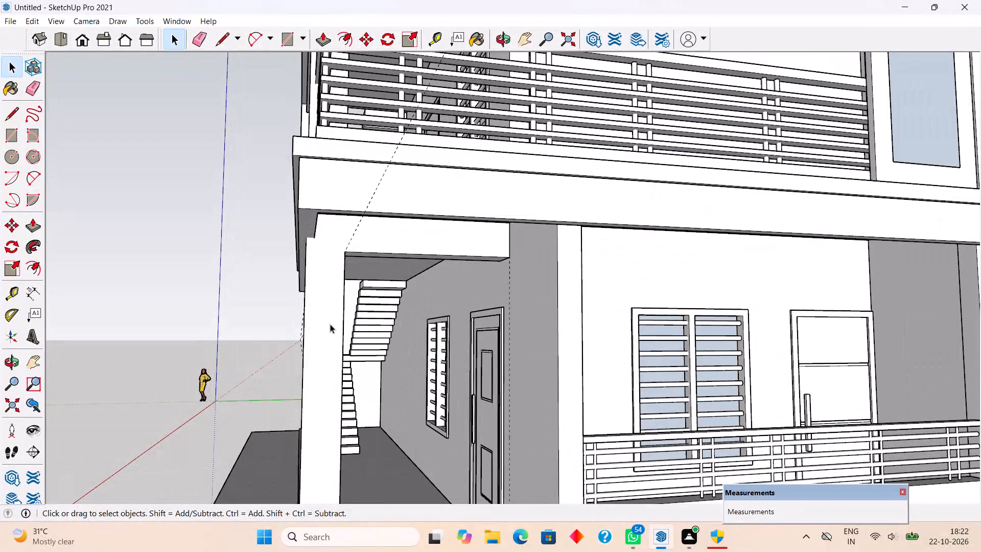
{"action": "left_click", "coordinate": [330, 327]}
{"action": "triple_click", "coordinate": [330, 327]}
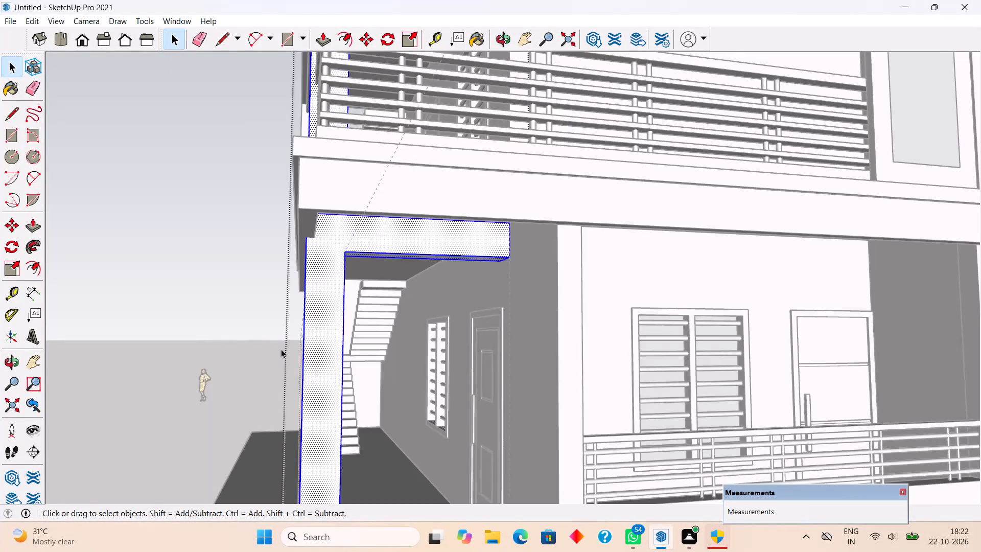
{"action": "middle_click_drag", "start_coordinate": [285, 350], "coordinate": [436, 356]}
{"action": "scroll", "coordinate": [417, 365], "scroll_direction": "up", "scroll_amount": 5}
{"action": "left_click", "coordinate": [417, 365]}
{"action": "key", "text": "p"}
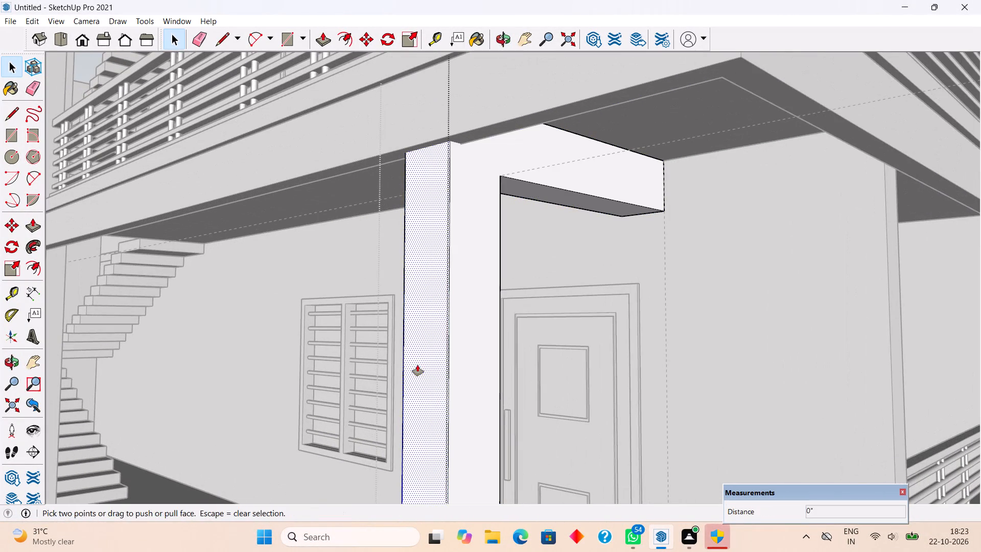
{"action": "left_click", "coordinate": [417, 365]}
{"action": "scroll", "coordinate": [427, 362], "scroll_direction": "down", "scroll_amount": 9}
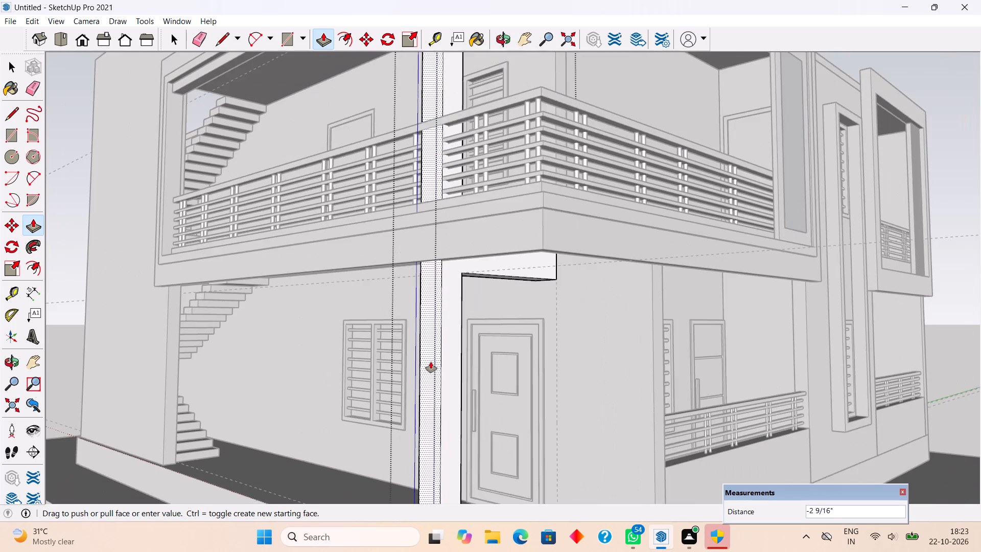
{"action": "scroll", "coordinate": [445, 364], "scroll_direction": "up", "scroll_amount": 2}
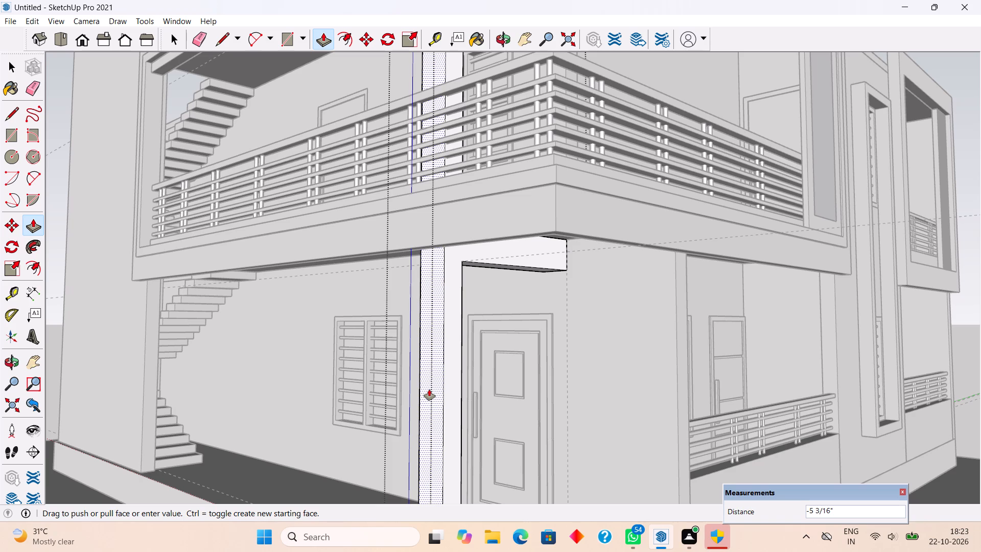
{"action": "left_click", "coordinate": [430, 389]}
Pull the ground-floor column's inner face, below the beam, 5" toward the house wall.
{"action": "middle_click_drag", "start_coordinate": [426, 384], "coordinate": [328, 369]}
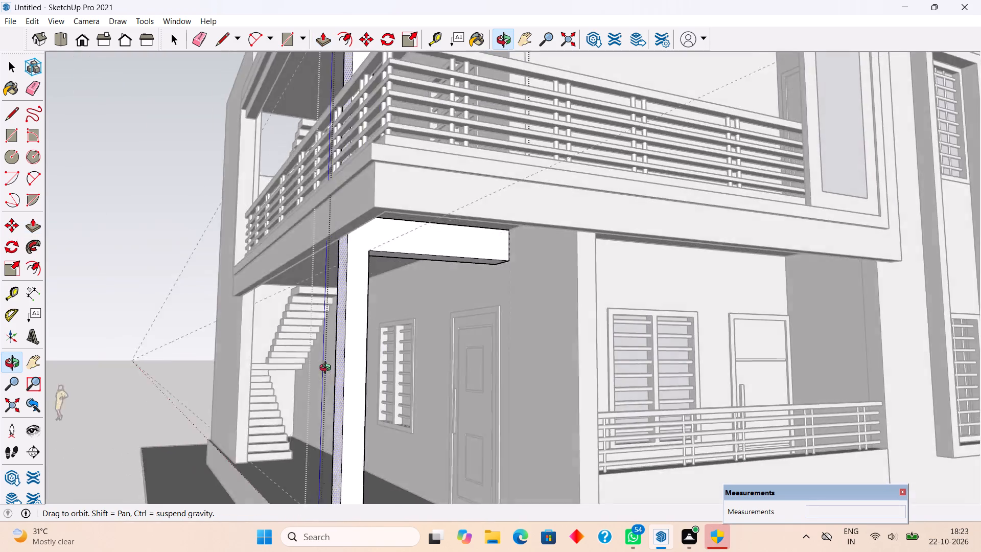
{"action": "middle_click_drag", "start_coordinate": [328, 369], "coordinate": [173, 366]}
{"action": "scroll", "coordinate": [242, 382], "scroll_direction": "up", "scroll_amount": 5}
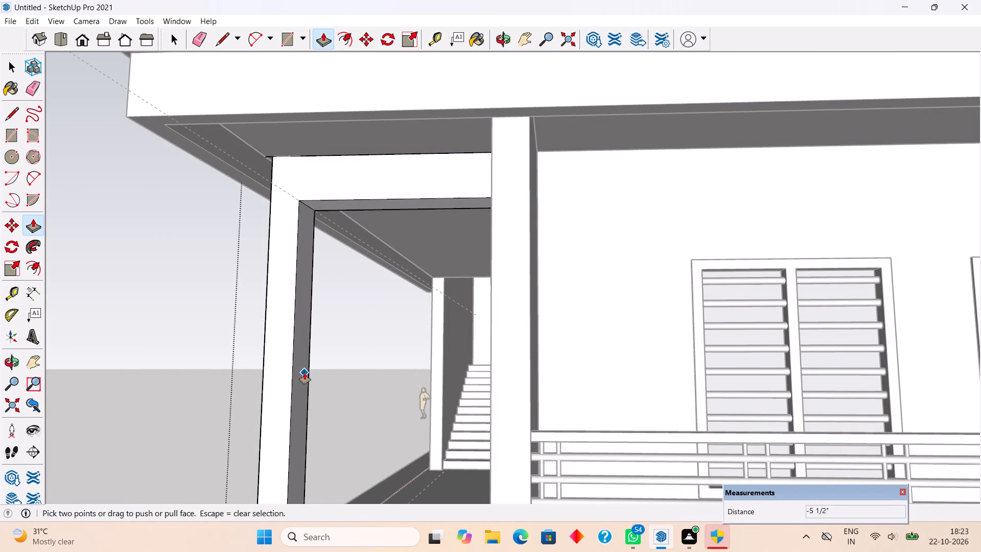
{"action": "key", "text": "space"}
{"action": "left_click", "coordinate": [305, 373]}
{"action": "key", "text": "p"}
{"action": "left_click", "coordinate": [305, 373]}
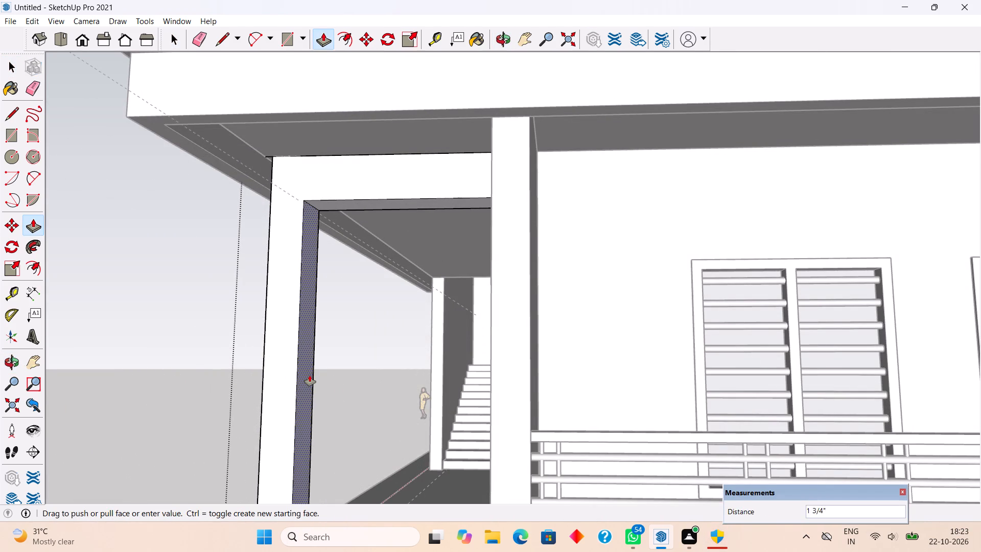
{"action": "type", "text": "5\""}
{"action": "key", "text": "Return"}
Pull the first-floor column's inner face 5" toward the house wall and close the column group.
{"action": "scroll", "coordinate": [314, 377], "scroll_direction": "down", "scroll_amount": 10}
{"action": "middle_click_drag", "start_coordinate": [326, 227], "coordinate": [322, 335]}
{"action": "scroll", "coordinate": [321, 234], "scroll_direction": "up", "scroll_amount": 10}
{"action": "left_click", "coordinate": [294, 216]}
{"action": "key", "text": "space"}
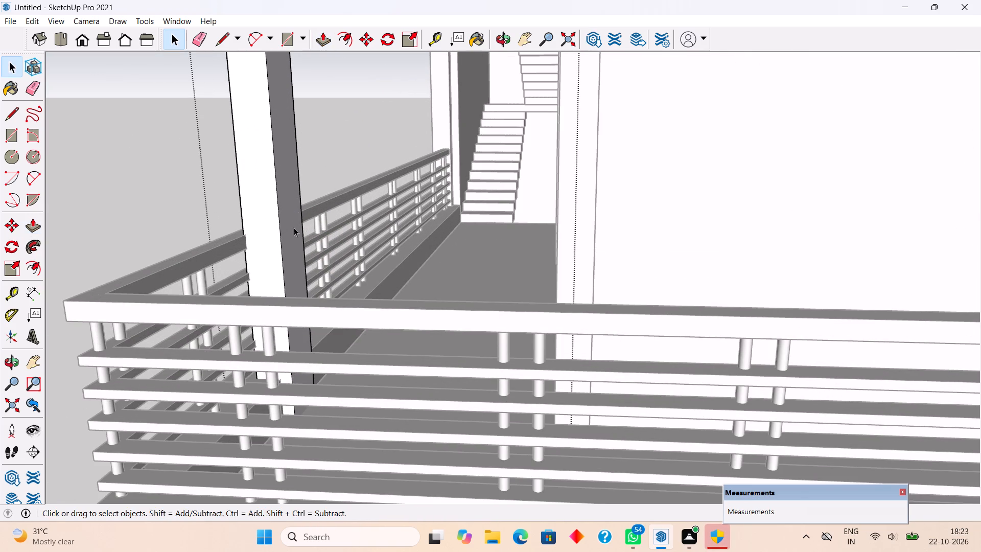
{"action": "left_click", "coordinate": [292, 229]}
{"action": "key", "text": "p"}
{"action": "left_click", "coordinate": [292, 229]}
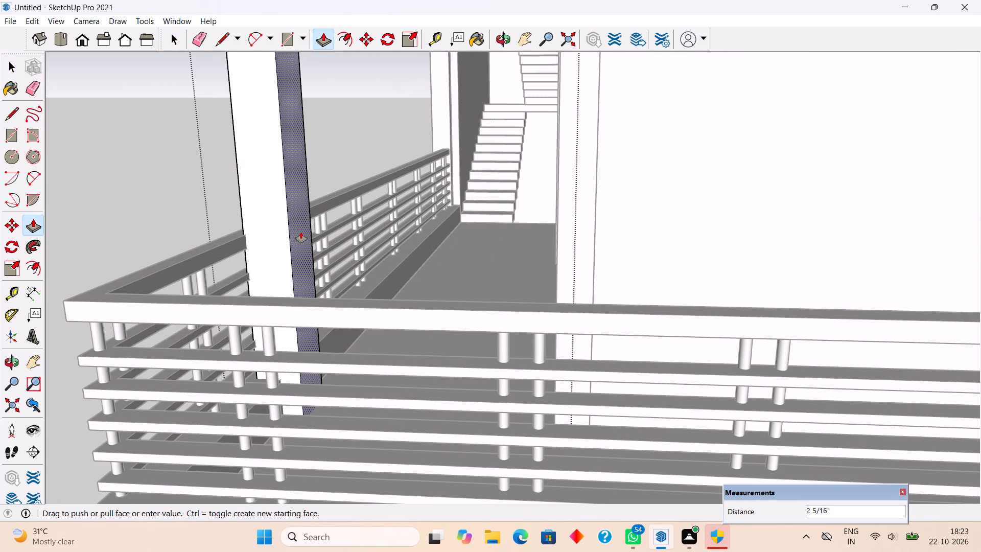
{"action": "type", "text": "5\""}
{"action": "key", "text": "Return"}
{"action": "key", "text": "space"}
{"action": "scroll", "coordinate": [301, 232], "scroll_direction": "down", "scroll_amount": 6}
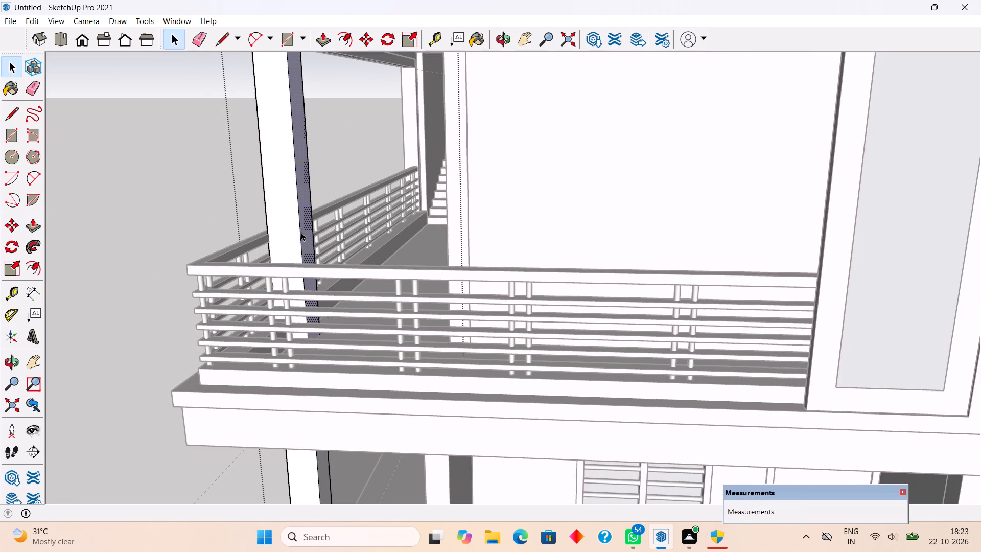
{"action": "left_click", "coordinate": [172, 225]}
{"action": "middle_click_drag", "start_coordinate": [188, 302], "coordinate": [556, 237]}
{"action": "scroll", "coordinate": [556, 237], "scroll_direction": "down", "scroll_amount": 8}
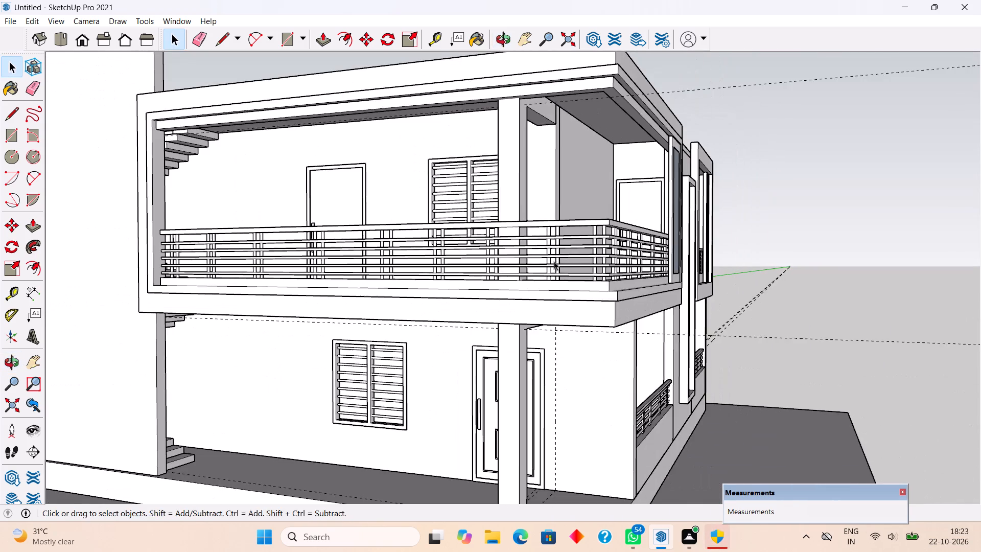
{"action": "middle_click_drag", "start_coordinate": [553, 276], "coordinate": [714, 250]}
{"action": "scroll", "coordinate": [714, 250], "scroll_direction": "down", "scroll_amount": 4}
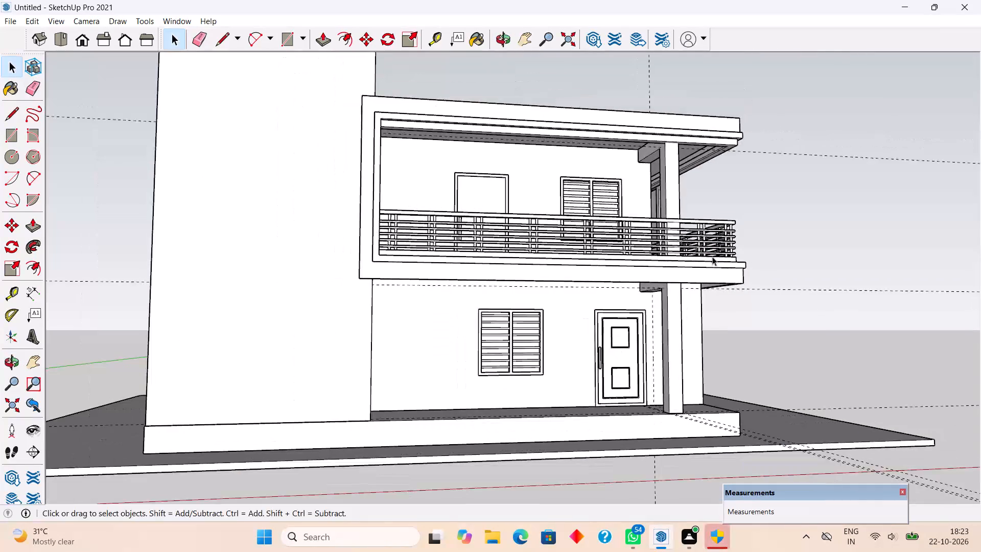
Draw a rectangle 1' 3" by about 11 1/8" at the top of the first-floor wall corner, level with the existing beam.
{"action": "middle_click_drag", "start_coordinate": [711, 261], "coordinate": [707, 296]}
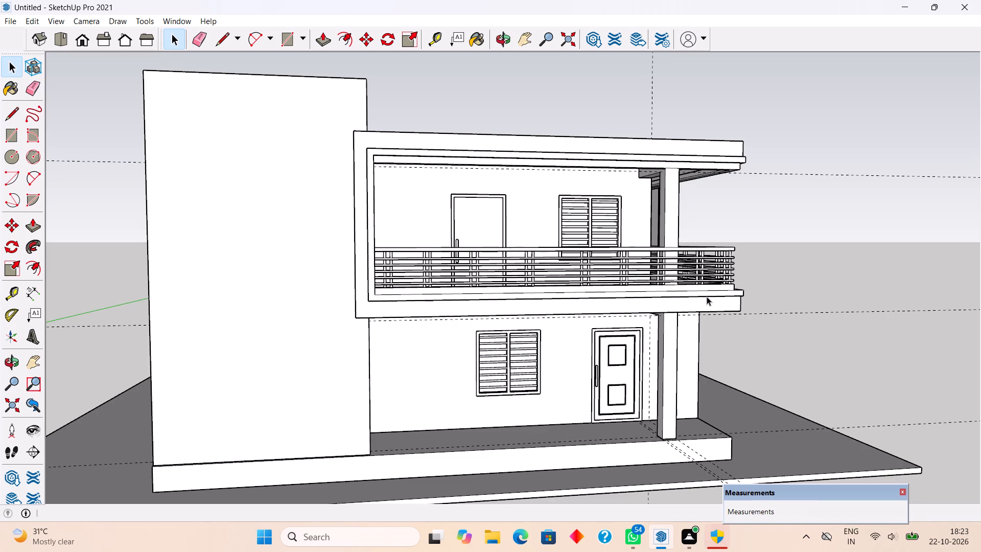
{"action": "middle_click_drag", "start_coordinate": [667, 304], "coordinate": [286, 264]}
{"action": "scroll", "coordinate": [449, 179], "scroll_direction": "up", "scroll_amount": 2}
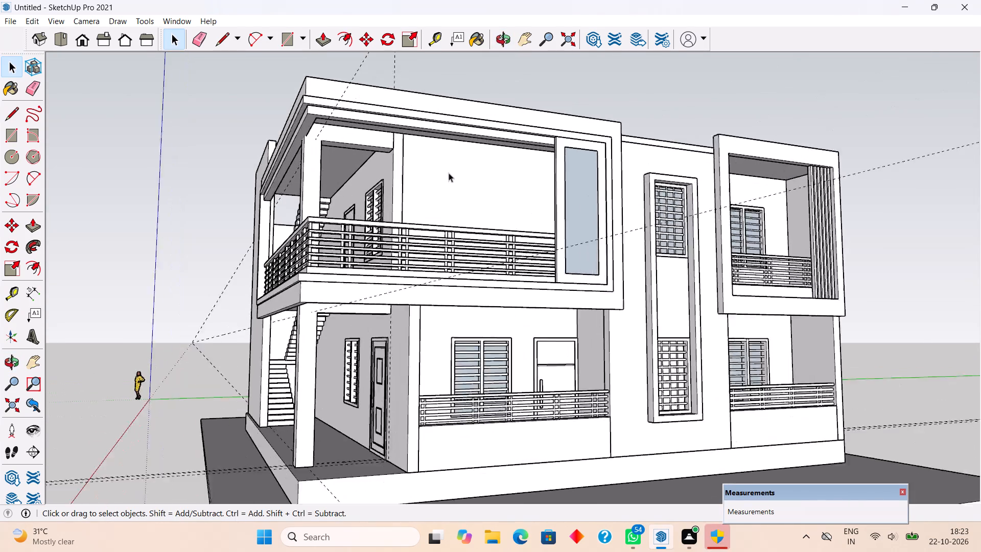
{"action": "scroll", "coordinate": [449, 173], "scroll_direction": "up", "scroll_amount": 3}
{"action": "scroll", "coordinate": [404, 132], "scroll_direction": "up", "scroll_amount": 4}
{"action": "scroll", "coordinate": [316, 140], "scroll_direction": "up", "scroll_amount": 2}
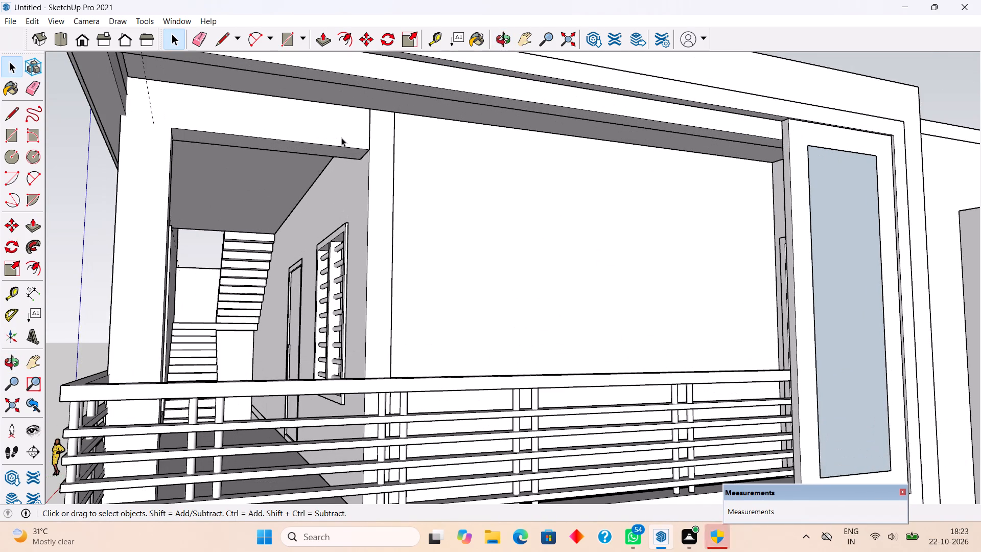
{"action": "scroll", "coordinate": [385, 120], "scroll_direction": "up", "scroll_amount": 6}
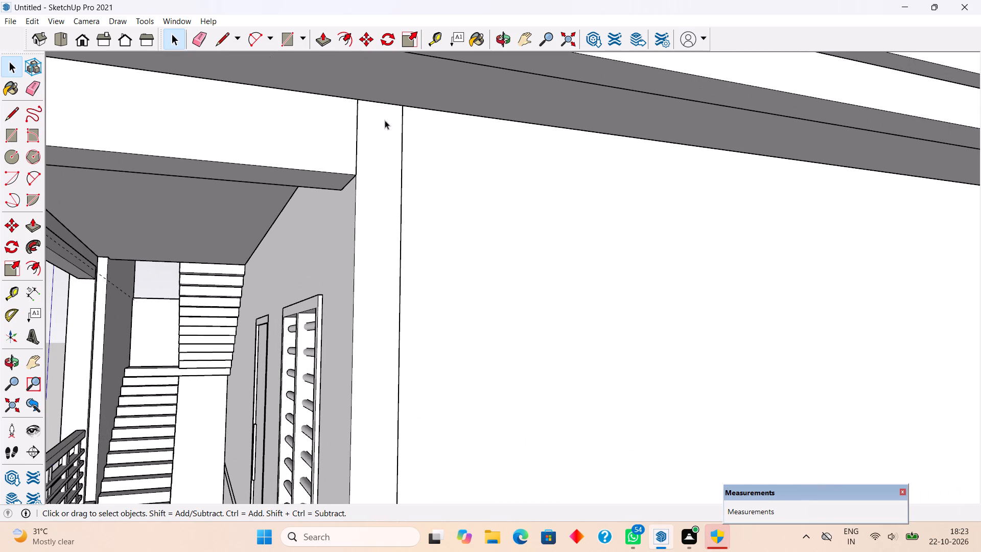
{"action": "key", "text": "r"}
{"action": "left_click", "coordinate": [362, 101]}
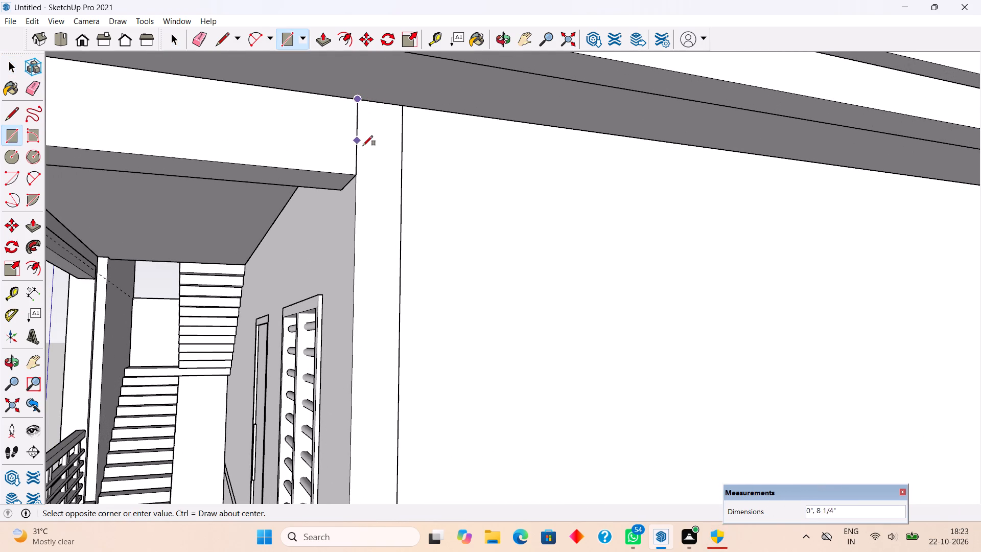
{"action": "left_click", "coordinate": [412, 177]}
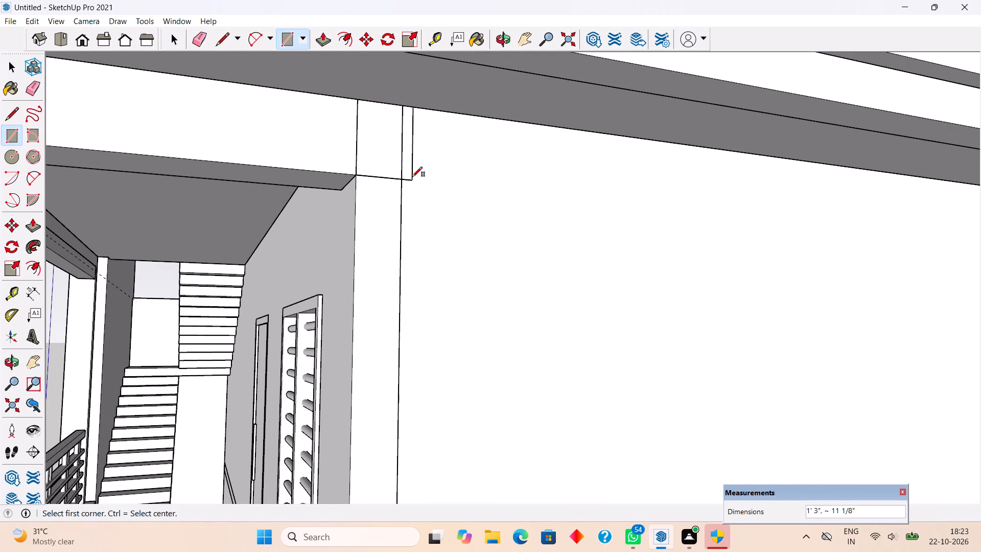
Extrude the rectangle 4' 8" outward to the roof edge to form a second first-floor beam.
{"action": "key", "text": "p"}
{"action": "left_click", "coordinate": [371, 143]}
{"action": "scroll", "coordinate": [442, 110], "scroll_direction": "down", "scroll_amount": 9}
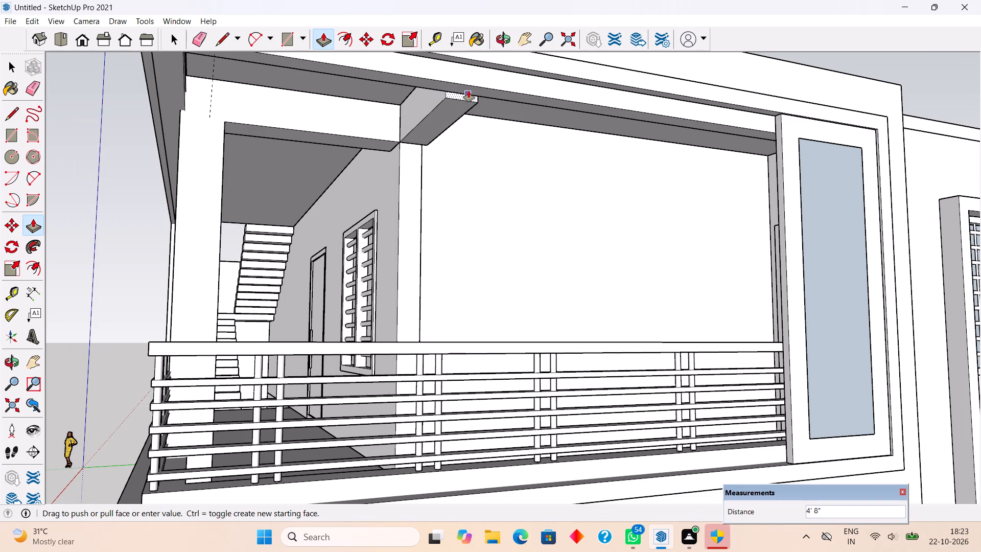
{"action": "left_click", "coordinate": [469, 91]}
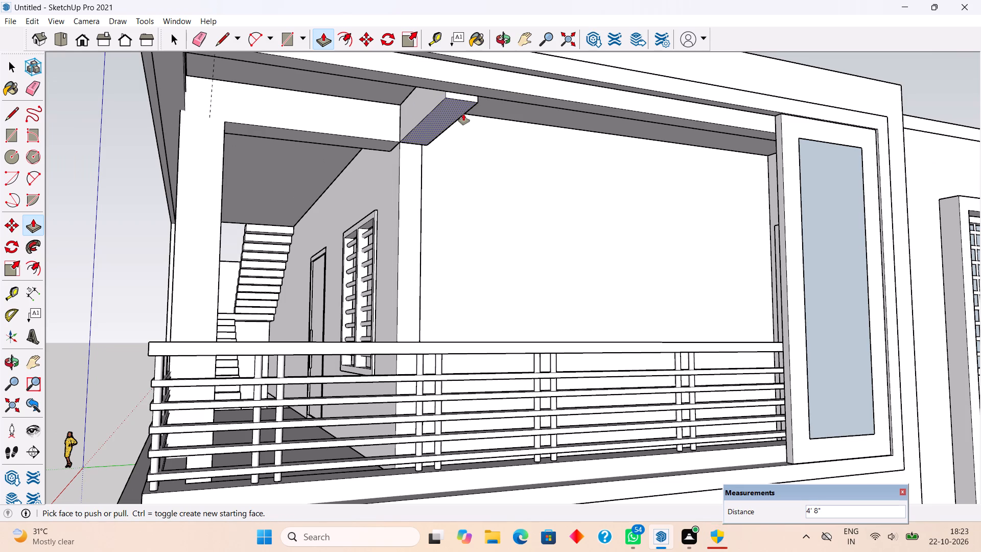
{"action": "key", "text": "space"}
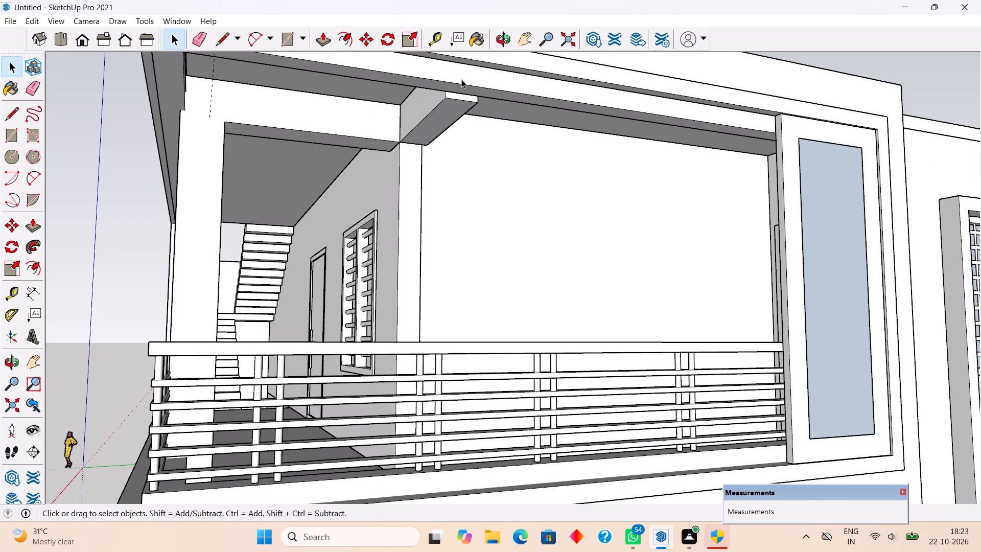
Inside the roof edge group, pull the underside of the inner trim band down over the new beam's end and close the group.
{"action": "left_click", "coordinate": [461, 79]}
{"action": "triple_click", "coordinate": [462, 79]}
{"action": "key", "text": "p"}
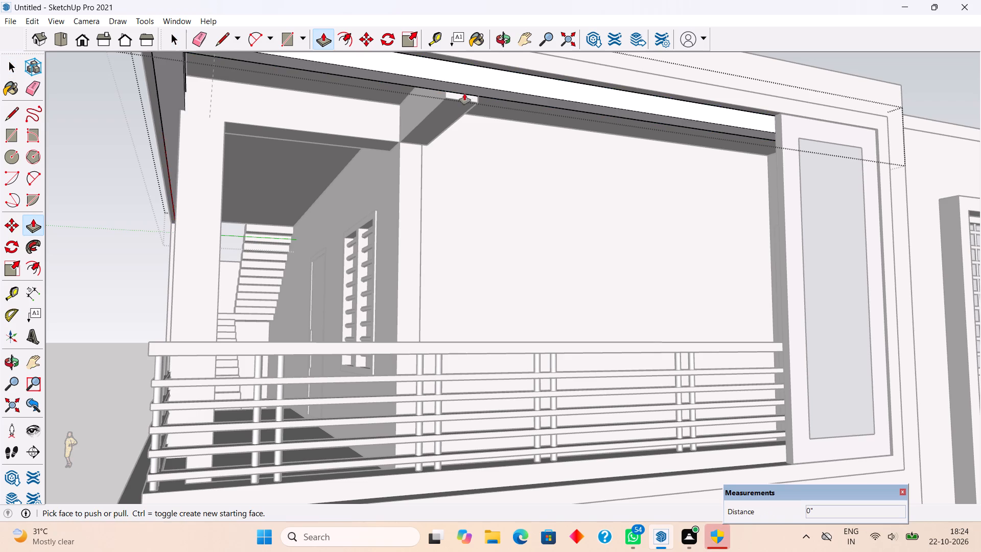
{"action": "left_click", "coordinate": [459, 89]}
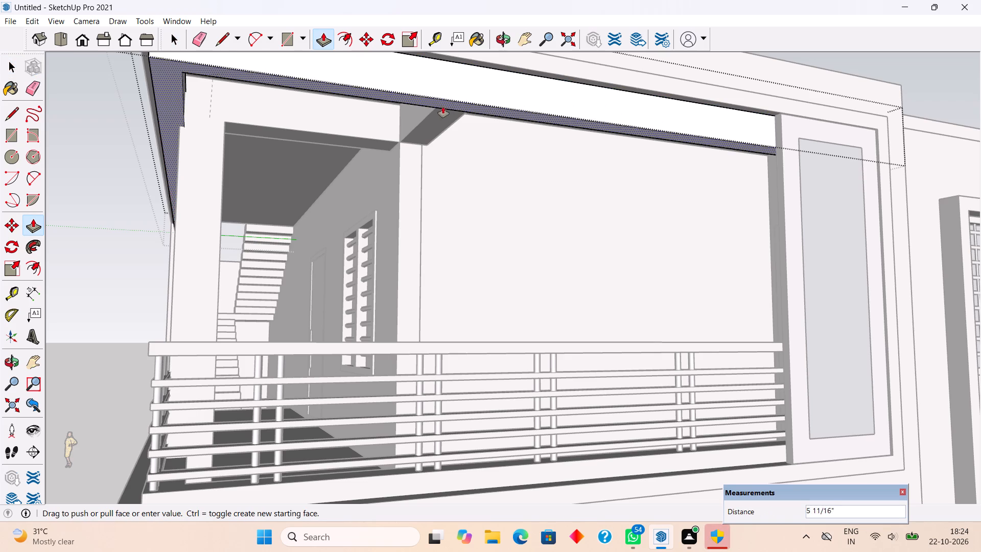
{"action": "middle_click_drag", "start_coordinate": [414, 127], "coordinate": [548, 75]}
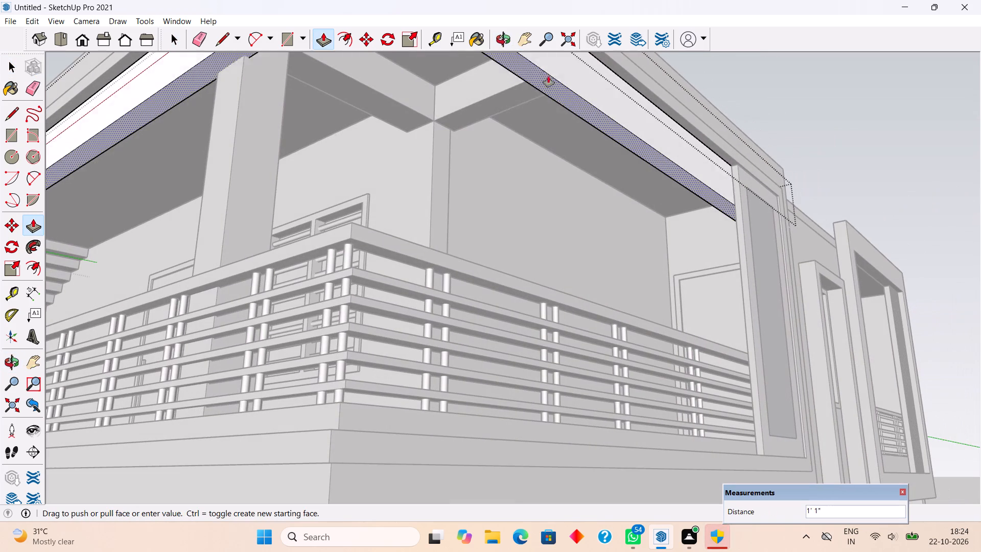
{"action": "left_click", "coordinate": [511, 105]}
{"action": "key", "text": "space"}
{"action": "scroll", "coordinate": [523, 169], "scroll_direction": "down", "scroll_amount": 6}
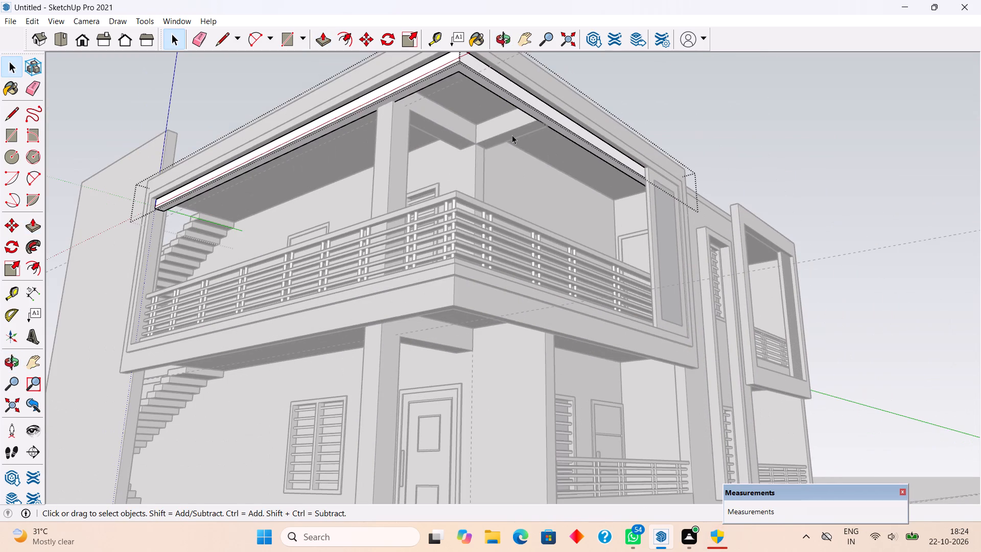
{"action": "left_click", "coordinate": [590, 71]}
Select the new beam running from the wall corner to the roof edge and make it a group.
{"action": "triple_click", "coordinate": [489, 132]}
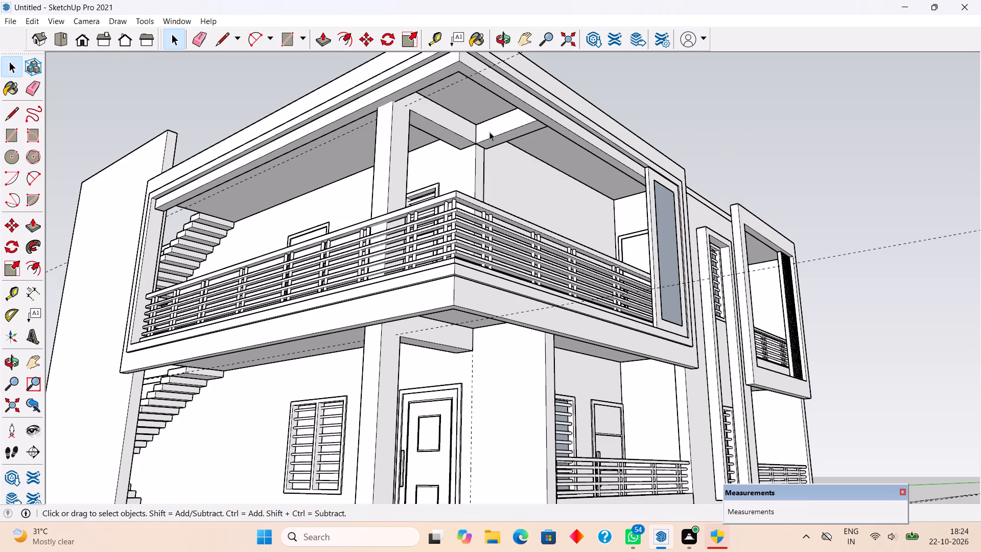
{"action": "right_click", "coordinate": [489, 132]}
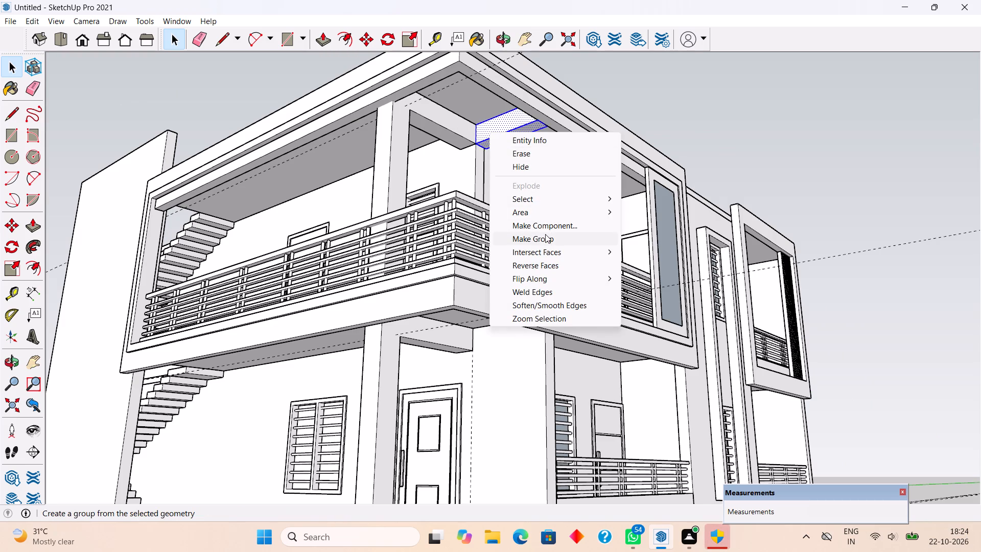
{"action": "left_click", "coordinate": [545, 234]}
{"action": "left_click", "coordinate": [655, 104]}
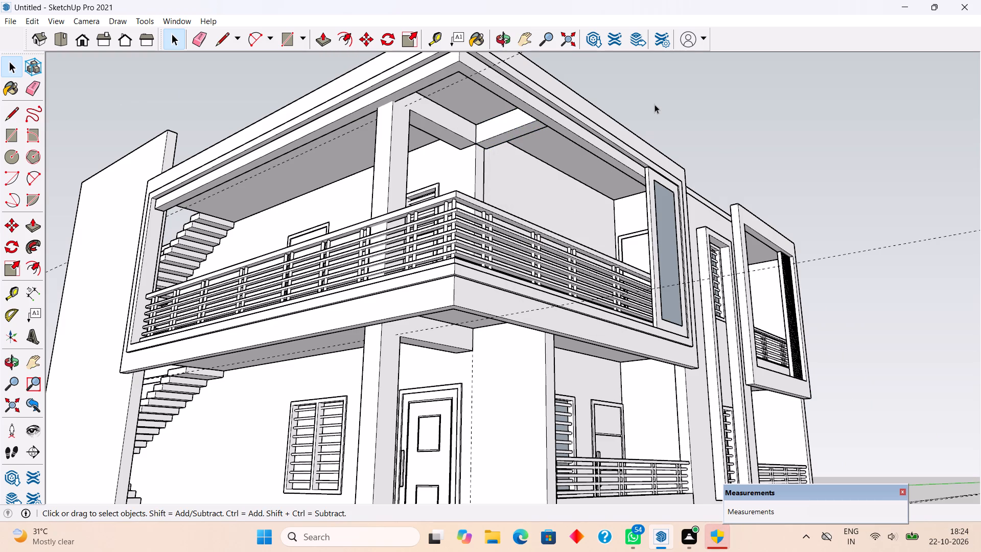
Draw a 1' 3" line along the top of the first-floor column's outer face where it meets the roof's underside.
{"action": "scroll", "coordinate": [655, 104], "scroll_direction": "down", "scroll_amount": 4}
{"action": "middle_click_drag", "start_coordinate": [654, 117], "coordinate": [614, 194]}
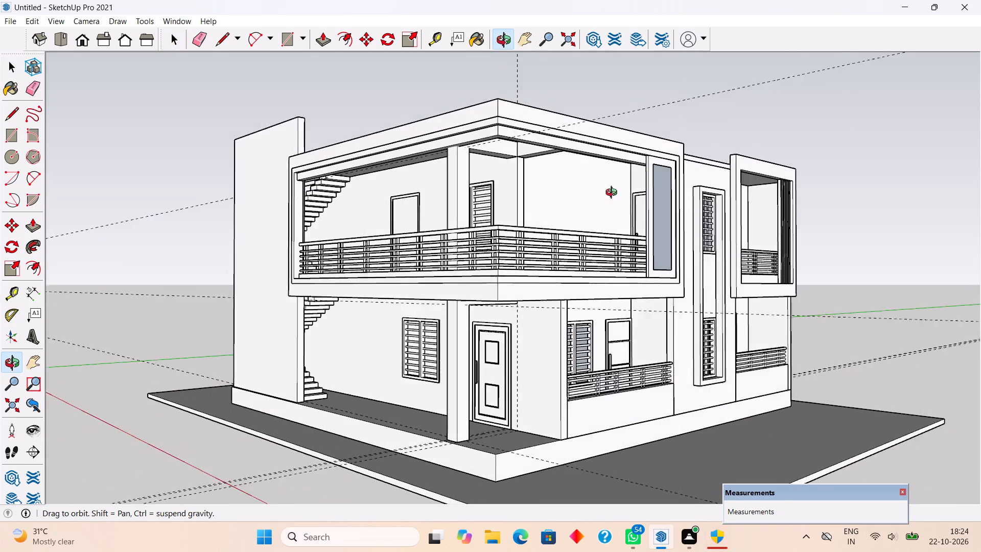
{"action": "middle_click_drag", "start_coordinate": [614, 194], "coordinate": [849, 212]}
{"action": "left_click", "coordinate": [812, 231]}
{"action": "middle_click_drag", "start_coordinate": [702, 169], "coordinate": [635, 61]}
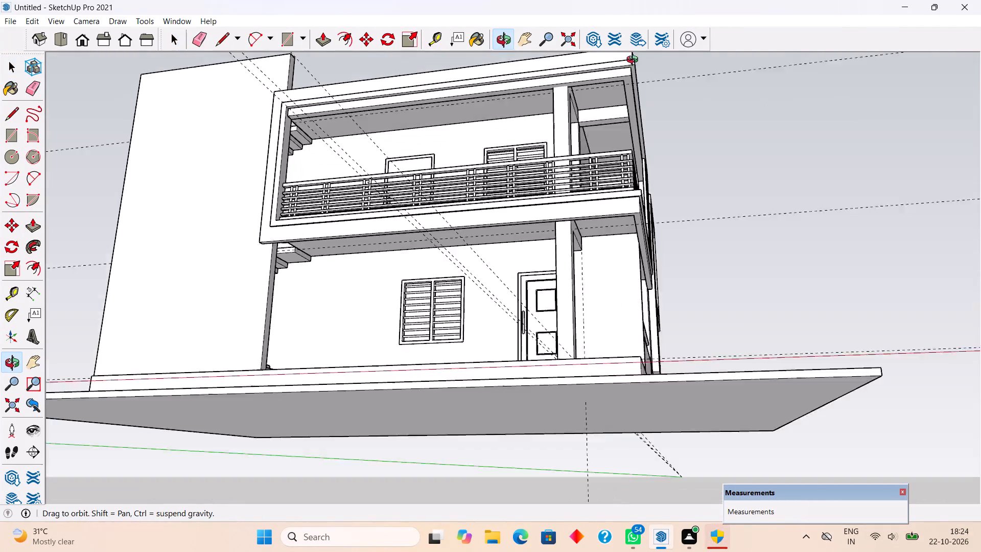
{"action": "middle_click_drag", "start_coordinate": [635, 61], "coordinate": [627, 38]}
{"action": "scroll", "coordinate": [542, 162], "scroll_direction": "down", "scroll_amount": 5}
{"action": "scroll", "coordinate": [540, 101], "scroll_direction": "up", "scroll_amount": 12}
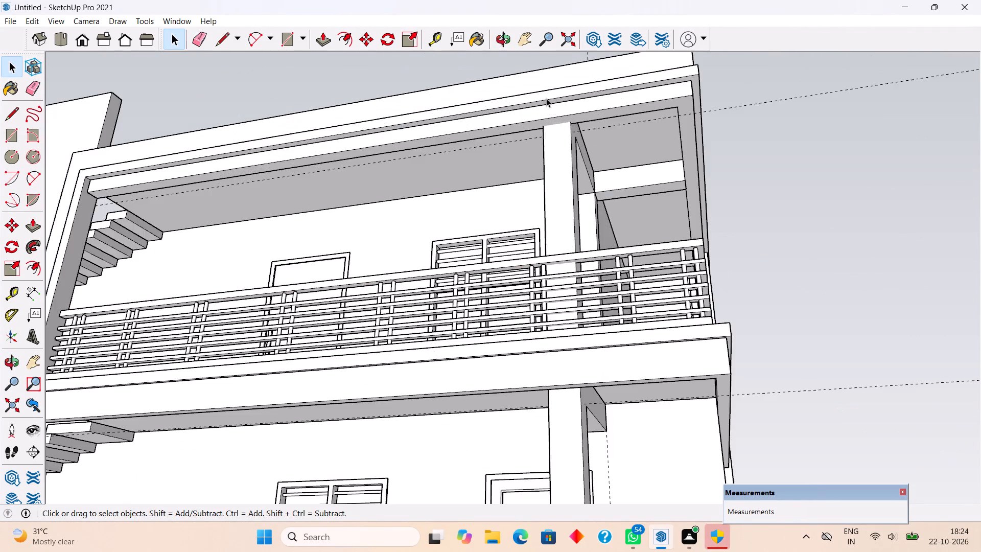
{"action": "scroll", "coordinate": [546, 98], "scroll_direction": "up", "scroll_amount": 9}
{"action": "middle_click_drag", "start_coordinate": [590, 165], "coordinate": [491, 150]}
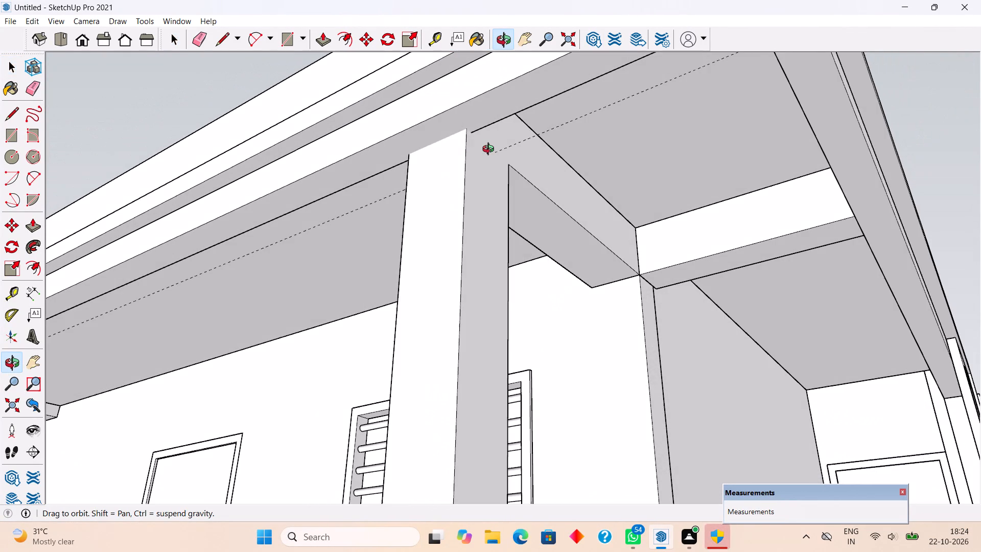
{"action": "middle_click_drag", "start_coordinate": [491, 150], "coordinate": [500, 160]}
{"action": "key", "text": "l"}
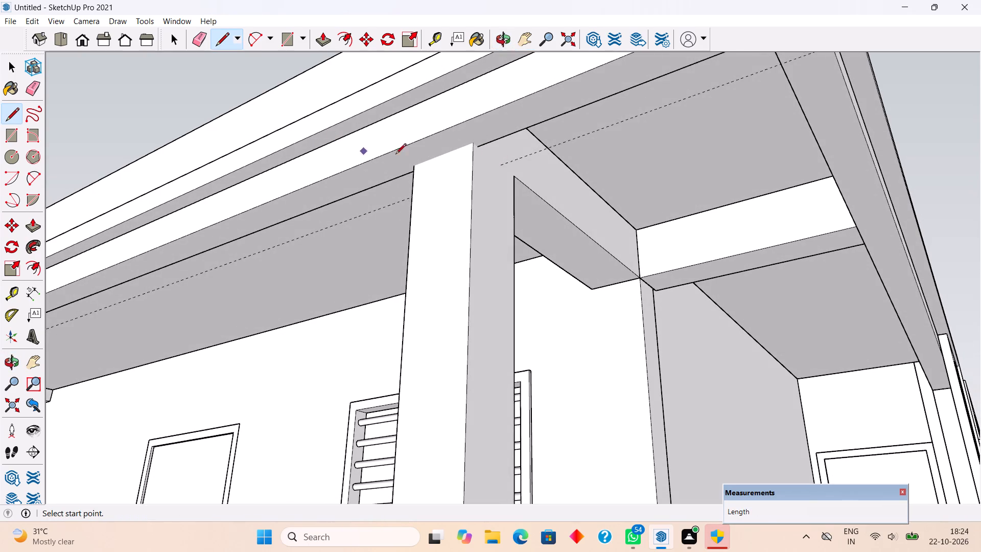
{"action": "left_click", "coordinate": [415, 165]}
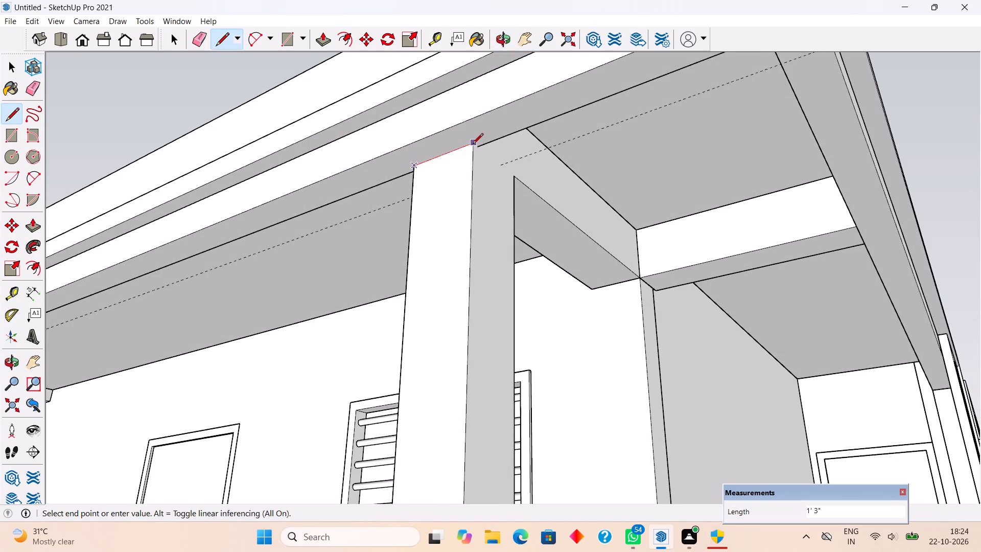
{"action": "left_click", "coordinate": [473, 145]}
Draw the missing short edge, about 1 1/2", between the column's top corner and the adjoining ceiling edge.
{"action": "scroll", "coordinate": [487, 148], "scroll_direction": "up", "scroll_amount": 8}
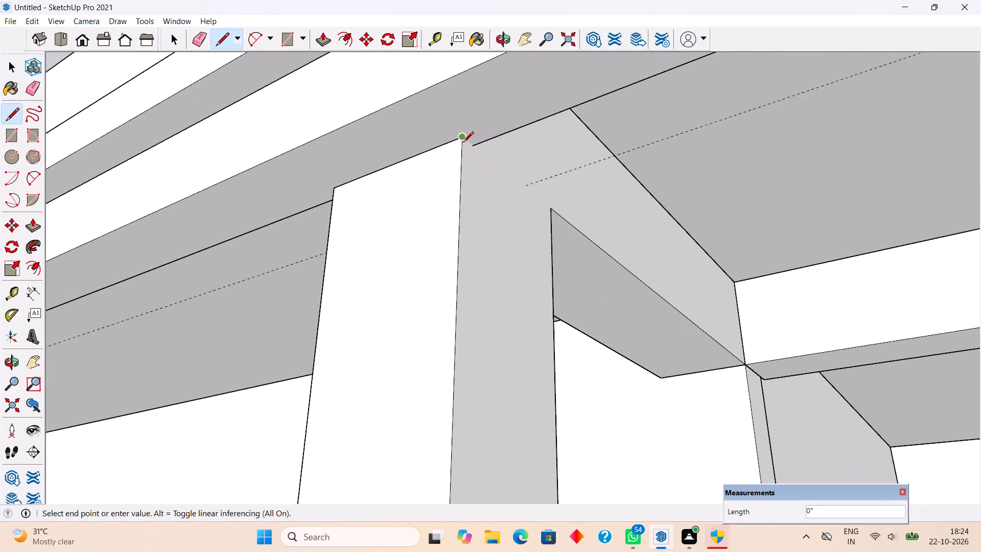
{"action": "scroll", "coordinate": [463, 143], "scroll_direction": "up", "scroll_amount": 1}
{"action": "left_click", "coordinate": [474, 143]}
{"action": "middle_click_drag", "start_coordinate": [410, 219], "coordinate": [856, 165]}
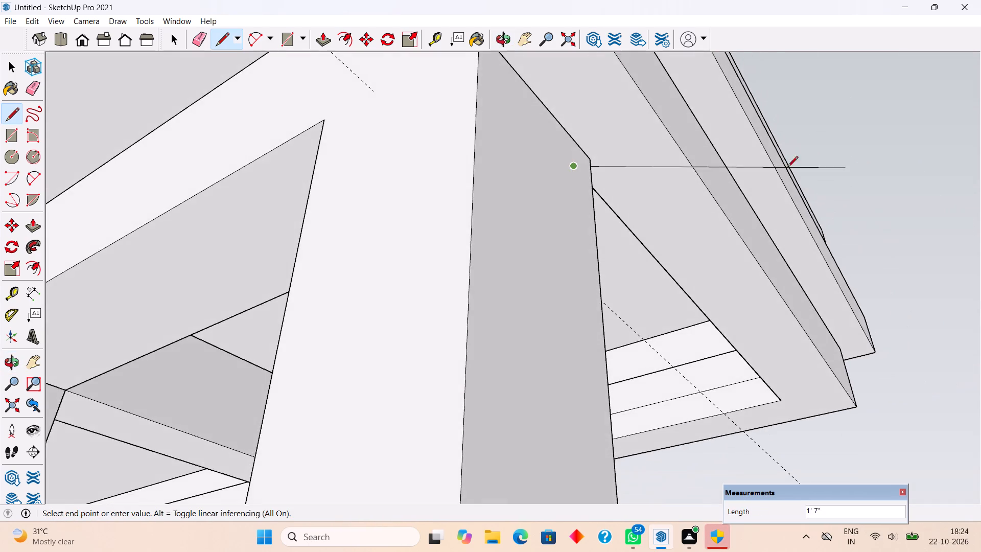
{"action": "scroll", "coordinate": [554, 137], "scroll_direction": "down", "scroll_amount": 5}
{"action": "key", "text": "space"}
{"action": "type", "text": "l"}
{"action": "left_click", "coordinate": [498, 78]}
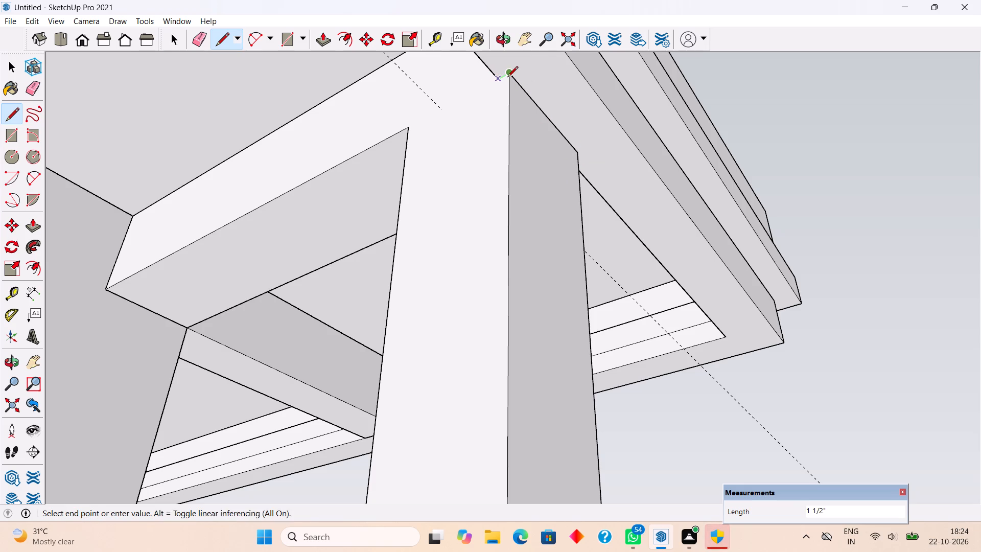
{"action": "left_click", "coordinate": [508, 78]}
{"action": "key", "text": "space"}
{"action": "scroll", "coordinate": [517, 120], "scroll_direction": "down", "scroll_amount": 14}
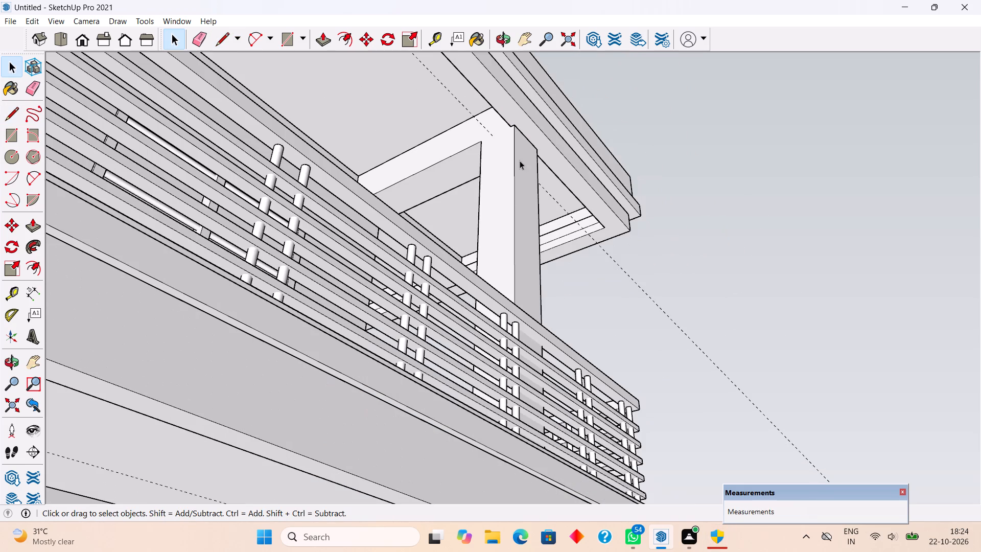
{"action": "left_click", "coordinate": [651, 156]}
Inspect the house's balcony side, roof, column and open stair-side rooms from several angles.
{"action": "middle_click_drag", "start_coordinate": [576, 149], "coordinate": [335, 191]}
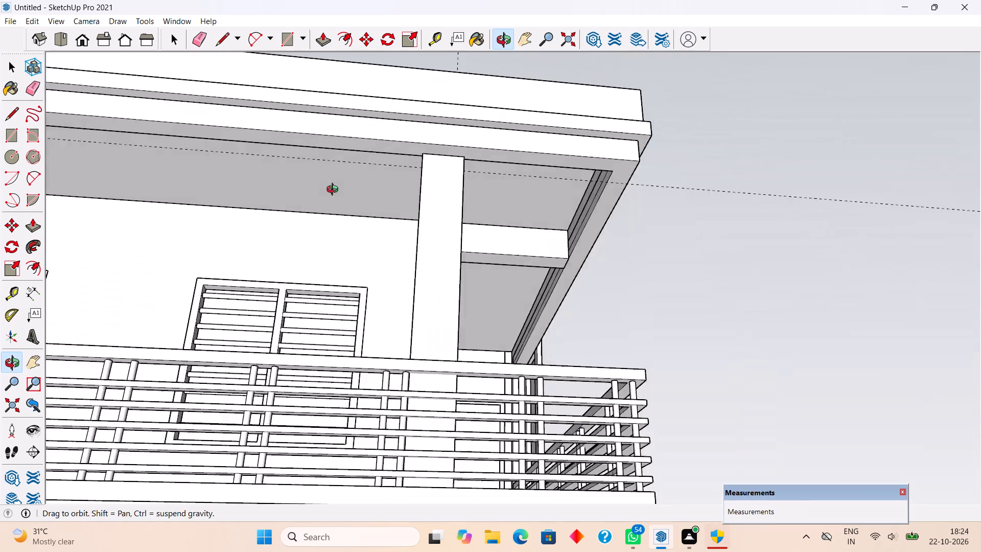
{"action": "scroll", "coordinate": [335, 191], "scroll_direction": "down", "scroll_amount": 1}
{"action": "middle_click_drag", "start_coordinate": [335, 191], "coordinate": [322, 208]}
{"action": "scroll", "coordinate": [322, 208], "scroll_direction": "down", "scroll_amount": 4}
{"action": "scroll", "coordinate": [347, 168], "scroll_direction": "down", "scroll_amount": 5}
{"action": "middle_click_drag", "start_coordinate": [364, 150], "coordinate": [352, 218]}
{"action": "scroll", "coordinate": [352, 217], "scroll_direction": "down", "scroll_amount": 10}
{"action": "middle_click_drag", "start_coordinate": [327, 191], "coordinate": [313, 274]}
{"action": "scroll", "coordinate": [193, 338], "scroll_direction": "up", "scroll_amount": 6}
{"action": "scroll", "coordinate": [119, 282], "scroll_direction": "up", "scroll_amount": 1}
{"action": "middle_click_drag", "start_coordinate": [115, 268], "coordinate": [139, 215]}
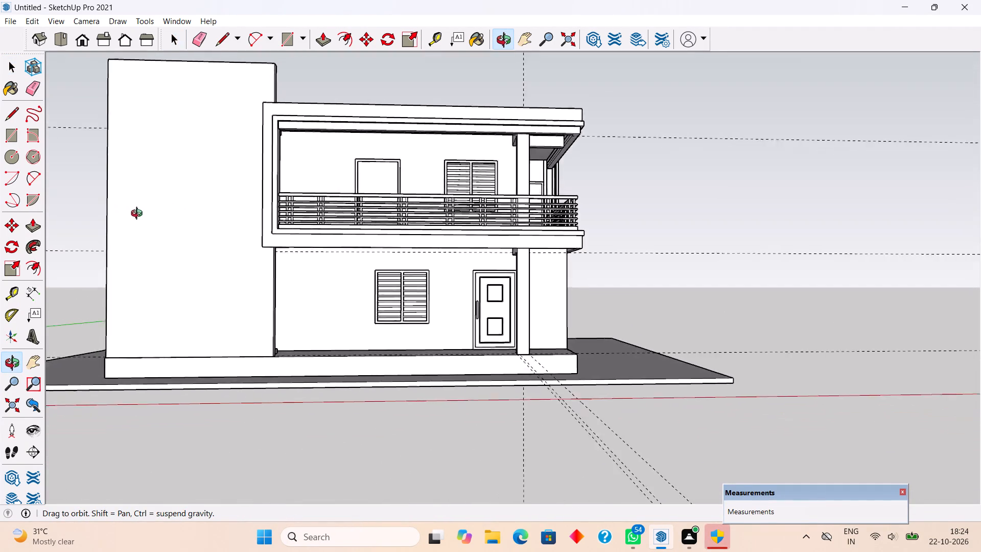
{"action": "middle_click_drag", "start_coordinate": [139, 215], "coordinate": [461, 266]}
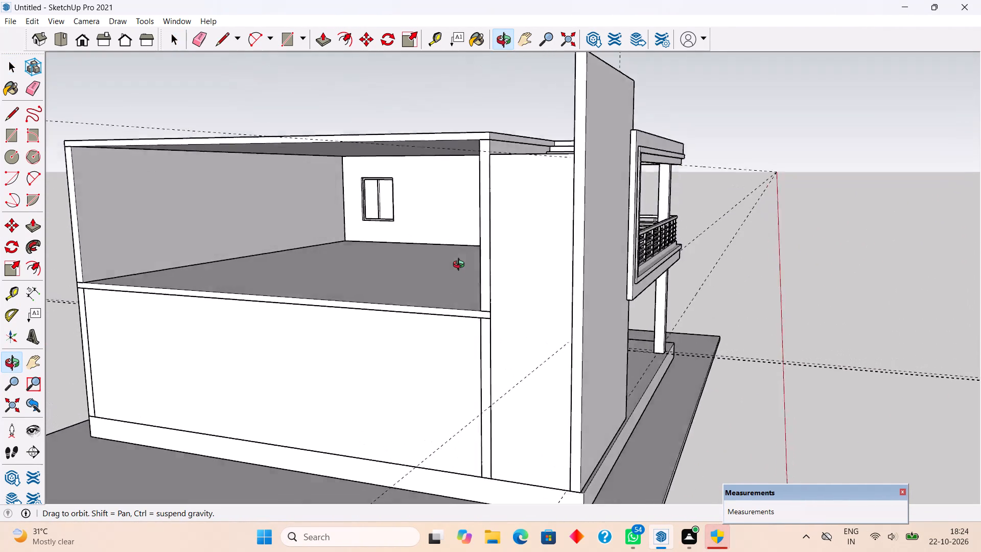
{"action": "middle_click_drag", "start_coordinate": [461, 266], "coordinate": [133, 290]}
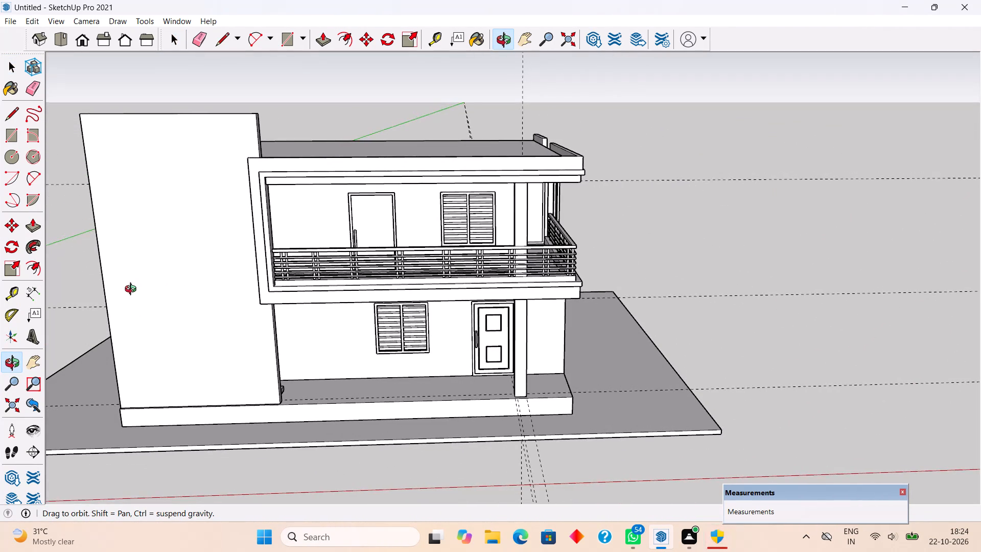
{"action": "middle_click_drag", "start_coordinate": [133, 290], "coordinate": [134, 288]}
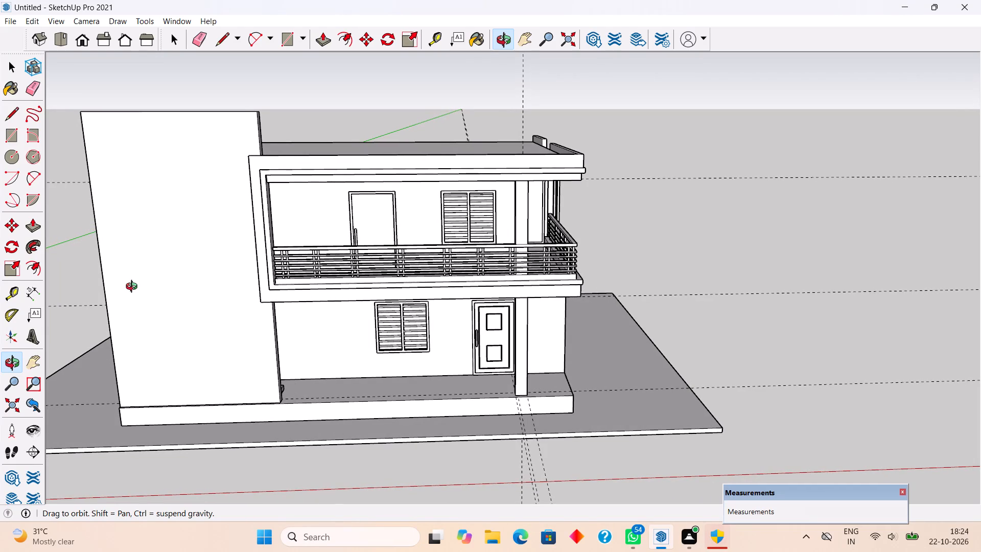
{"action": "middle_click_drag", "start_coordinate": [134, 288], "coordinate": [321, 300]}
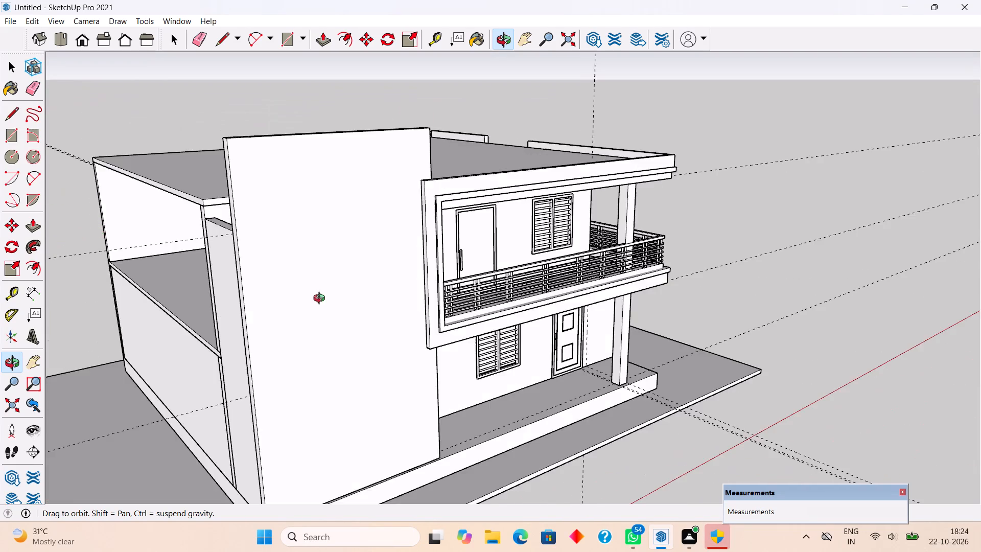
{"action": "middle_click_drag", "start_coordinate": [321, 300], "coordinate": [26, 322]}
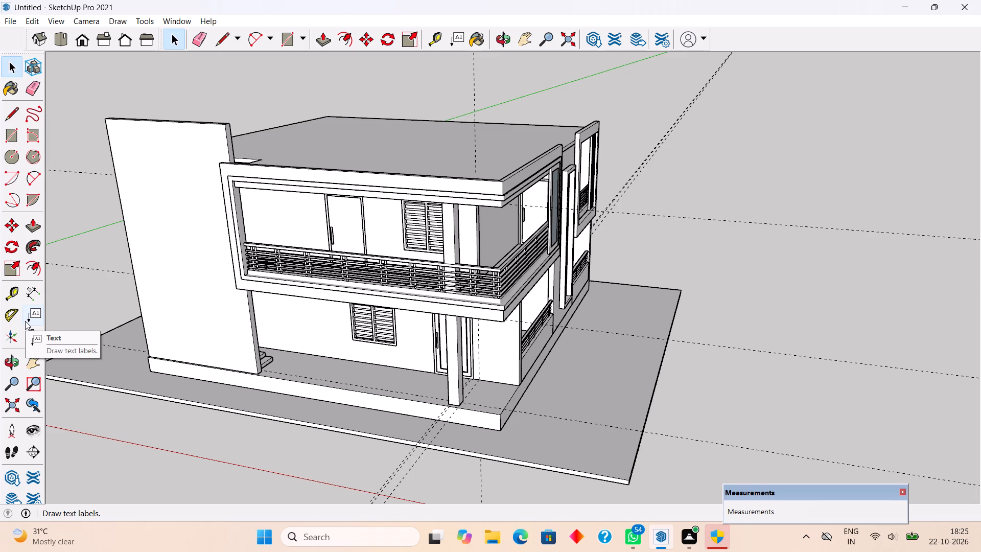
{"action": "scroll", "coordinate": [25, 321], "scroll_direction": "down", "scroll_amount": 2}
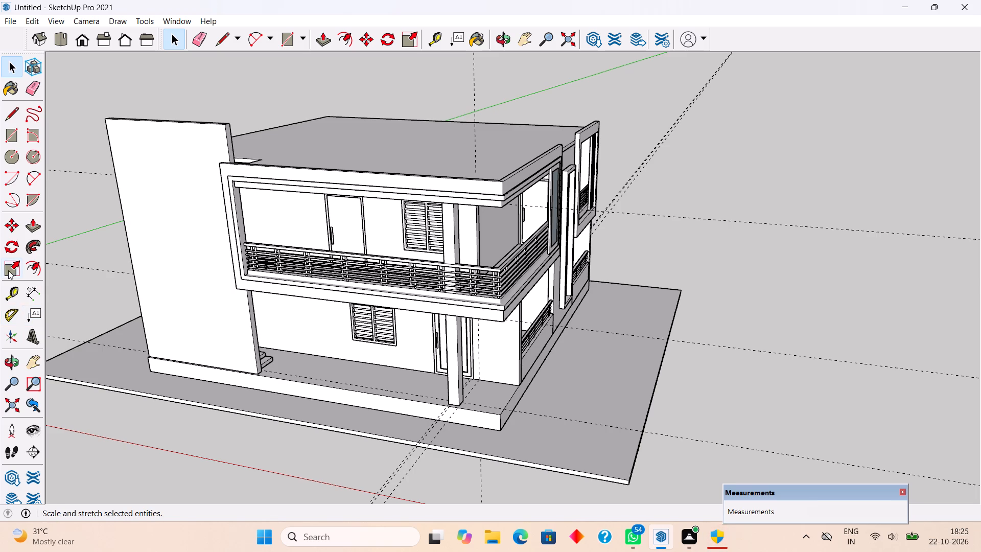
{"action": "scroll", "coordinate": [5, 268], "scroll_direction": "down", "scroll_amount": 4}
{"action": "scroll", "coordinate": [207, 128], "scroll_direction": "down", "scroll_amount": 2}
{"action": "scroll", "coordinate": [242, 233], "scroll_direction": "down", "scroll_amount": 3}
{"action": "middle_click_drag", "start_coordinate": [272, 307], "coordinate": [361, 200]}
{"action": "scroll", "coordinate": [363, 200], "scroll_direction": "up", "scroll_amount": 7}
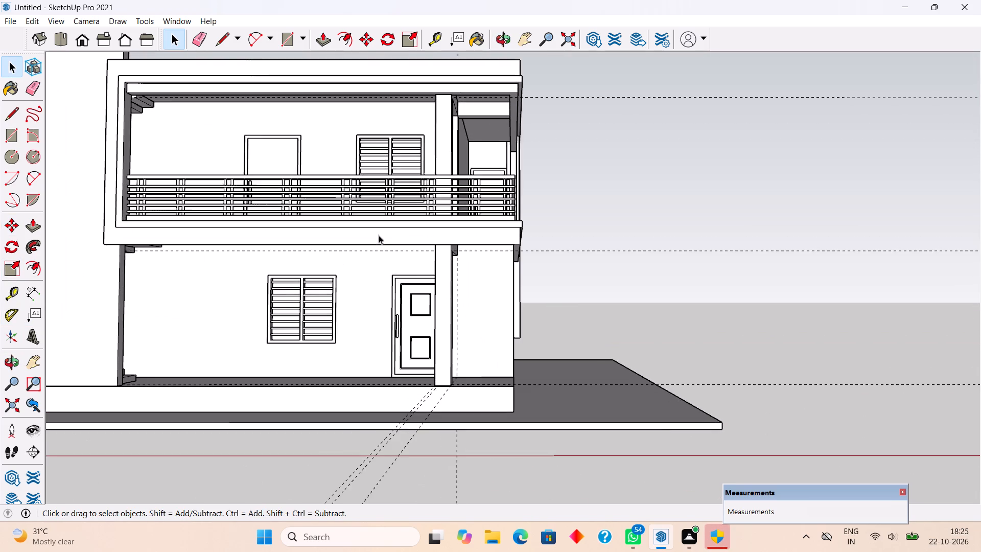
Examine the whole house exterior from the balcony corner, at eye level and from above the roof.
{"action": "middle_click_drag", "start_coordinate": [395, 272], "coordinate": [130, 274]}
{"action": "scroll", "coordinate": [130, 274], "scroll_direction": "up", "scroll_amount": 2}
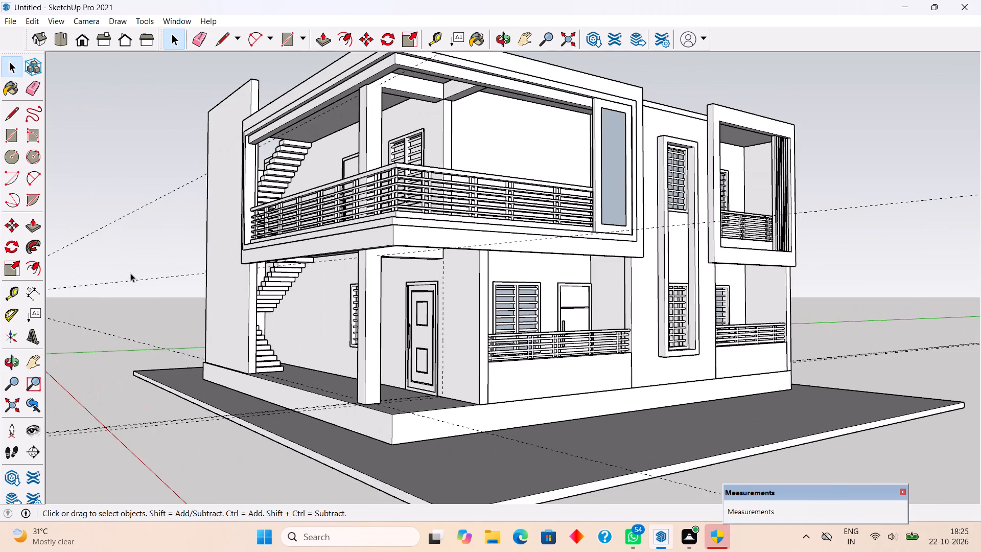
{"action": "scroll", "coordinate": [130, 273], "scroll_direction": "down", "scroll_amount": 5}
{"action": "scroll", "coordinate": [172, 286], "scroll_direction": "up", "scroll_amount": 4}
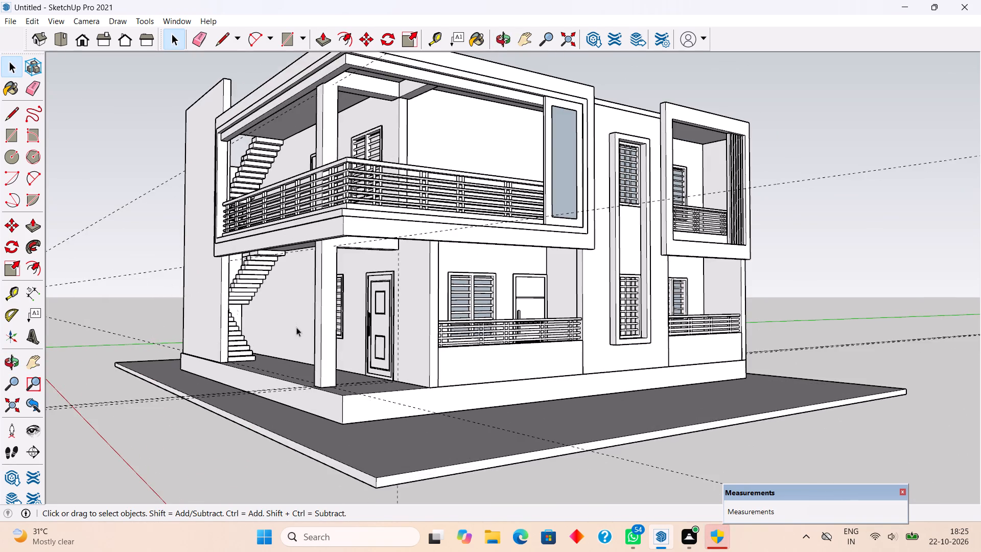
{"action": "middle_click_drag", "start_coordinate": [354, 327], "coordinate": [394, 339]}
{"action": "scroll", "coordinate": [394, 339], "scroll_direction": "down", "scroll_amount": 3}
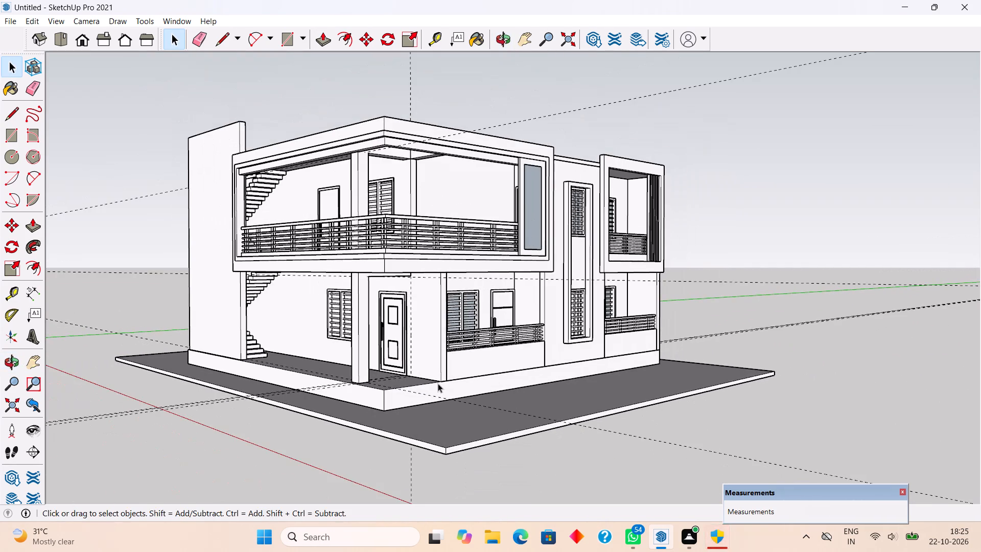
{"action": "middle_click_drag", "start_coordinate": [438, 383], "coordinate": [427, 362]}
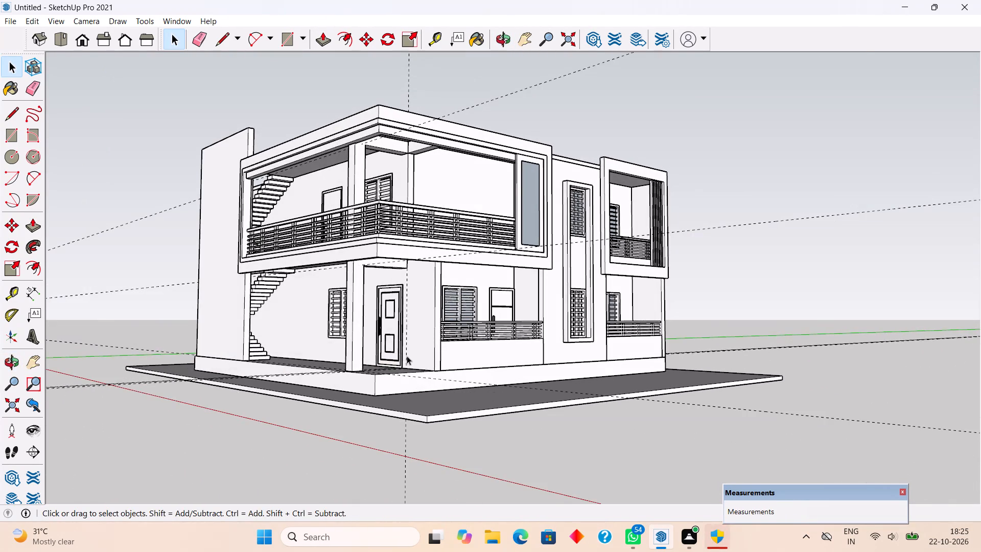
{"action": "scroll", "coordinate": [407, 356], "scroll_direction": "down", "scroll_amount": 4}
{"action": "middle_click_drag", "start_coordinate": [338, 237], "coordinate": [384, 347]}
{"action": "scroll", "coordinate": [384, 347], "scroll_direction": "up", "scroll_amount": 3}
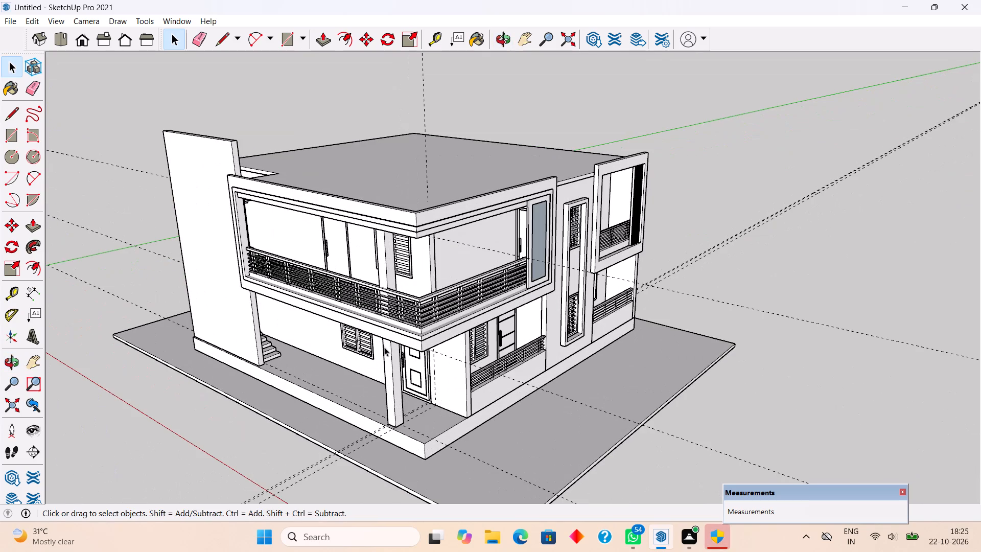
Delete all construction guides from the house model.
{"action": "left_click", "coordinate": [33, 16]}
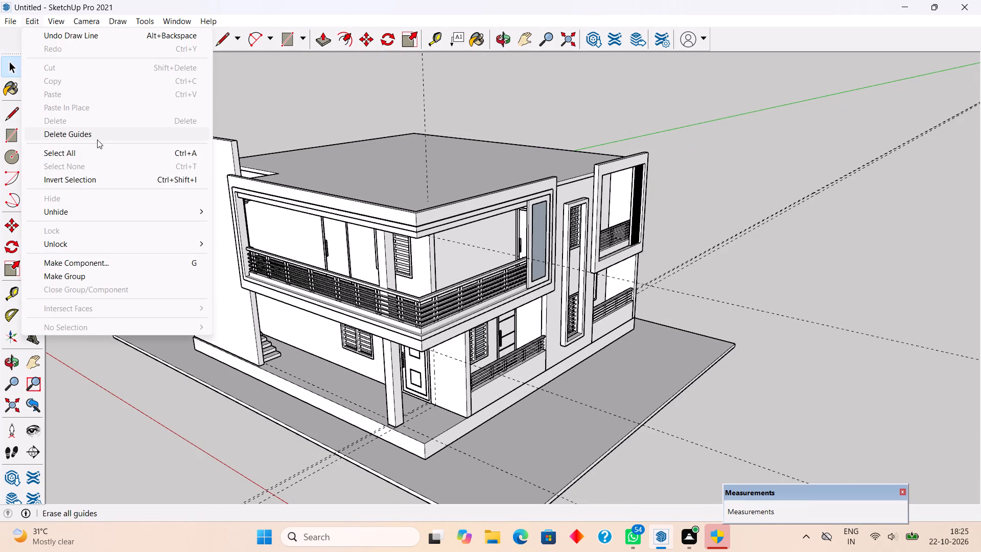
{"action": "left_click", "coordinate": [97, 140]}
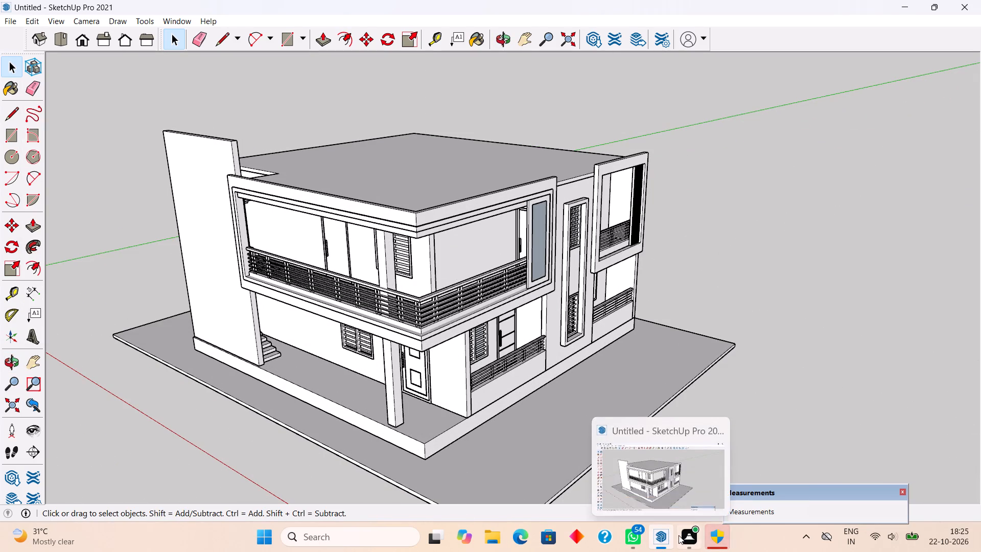